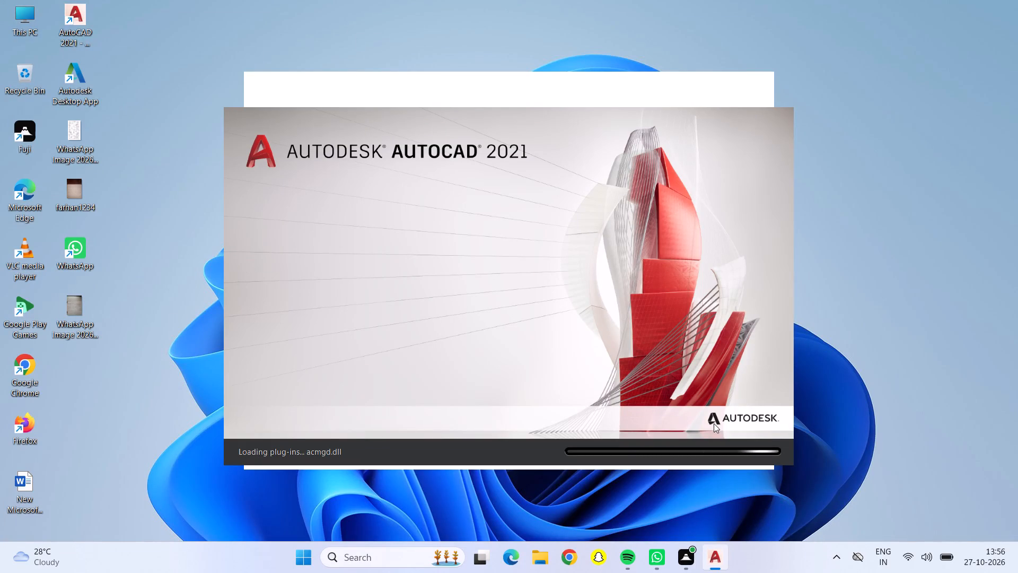
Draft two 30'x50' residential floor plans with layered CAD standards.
Dismiss the OneDrive backup notification.
left_click_drag(700, 415, 853, 443)
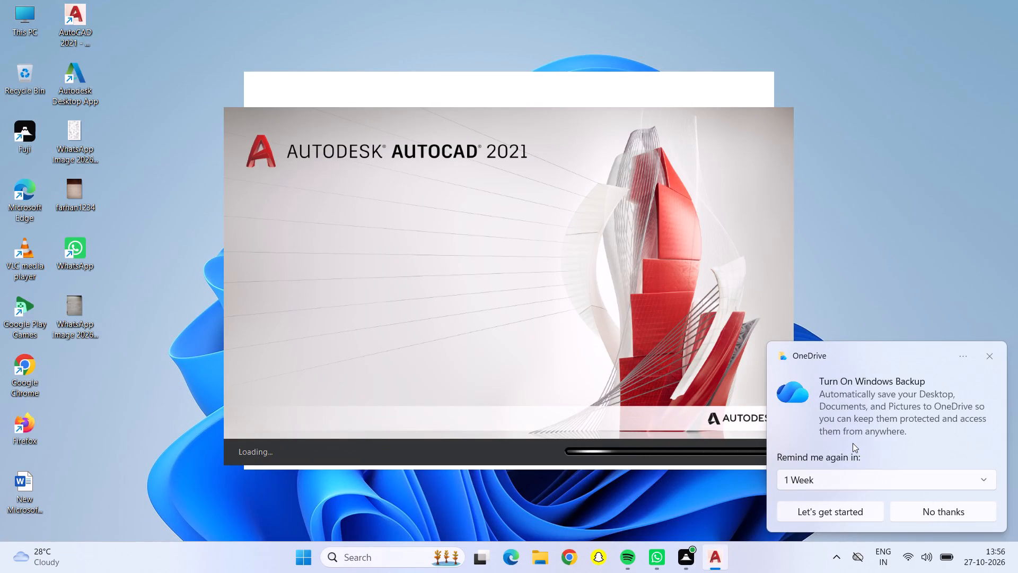
left_click_drag(853, 443, 853, 441)
left_click(993, 357)
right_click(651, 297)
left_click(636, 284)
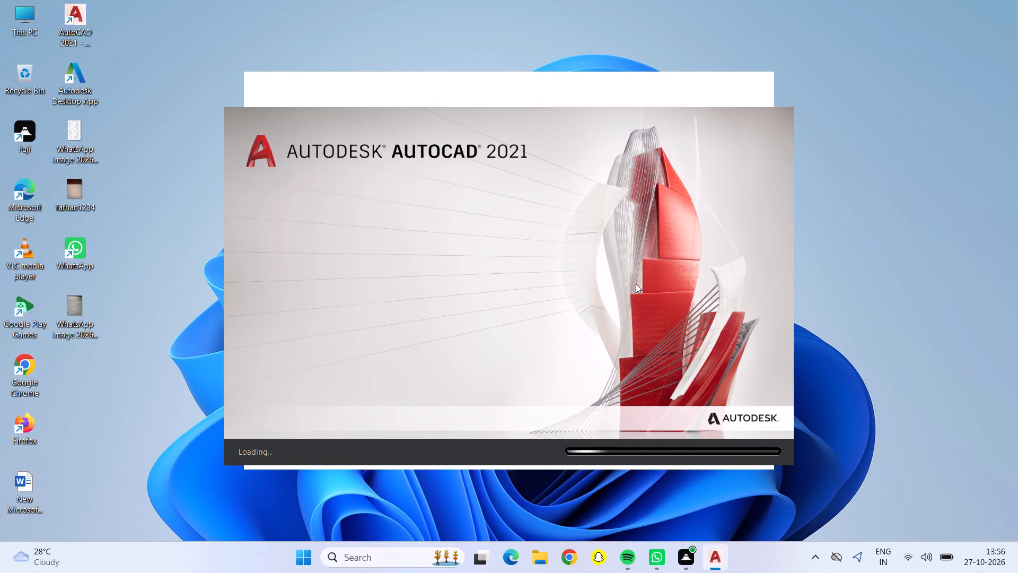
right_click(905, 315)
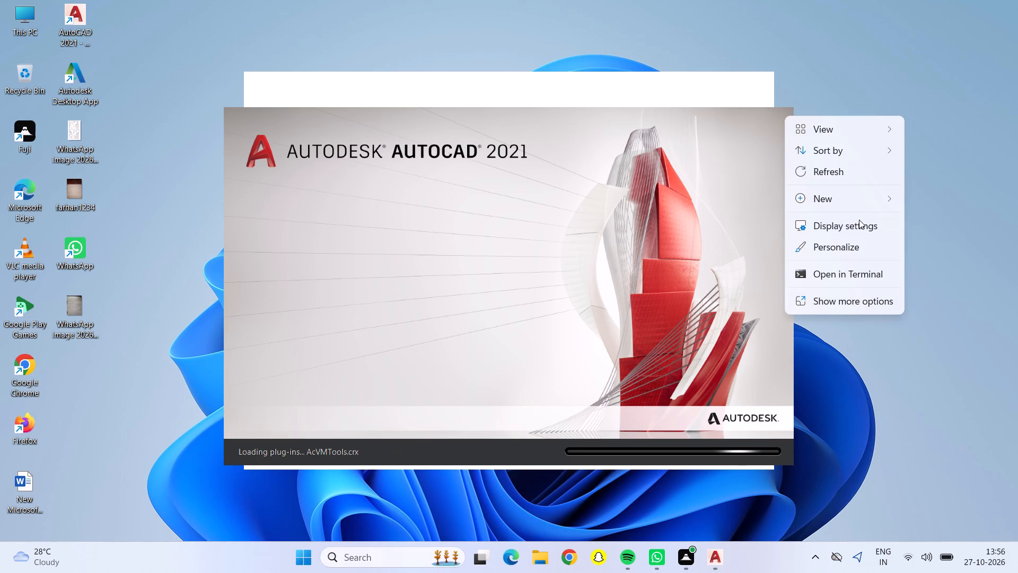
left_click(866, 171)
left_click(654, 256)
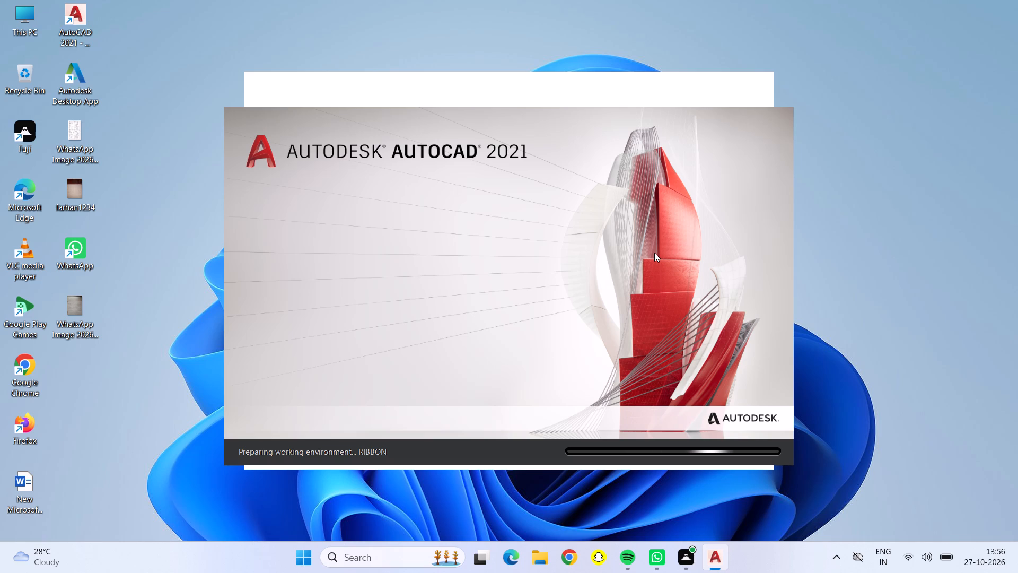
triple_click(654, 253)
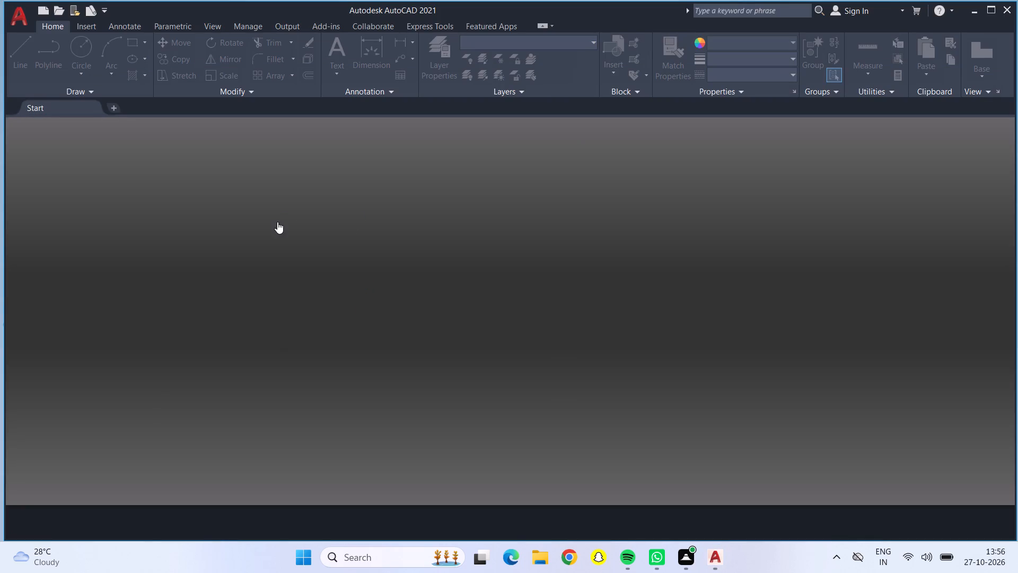
Start a new blank drawing.
left_click(247, 234)
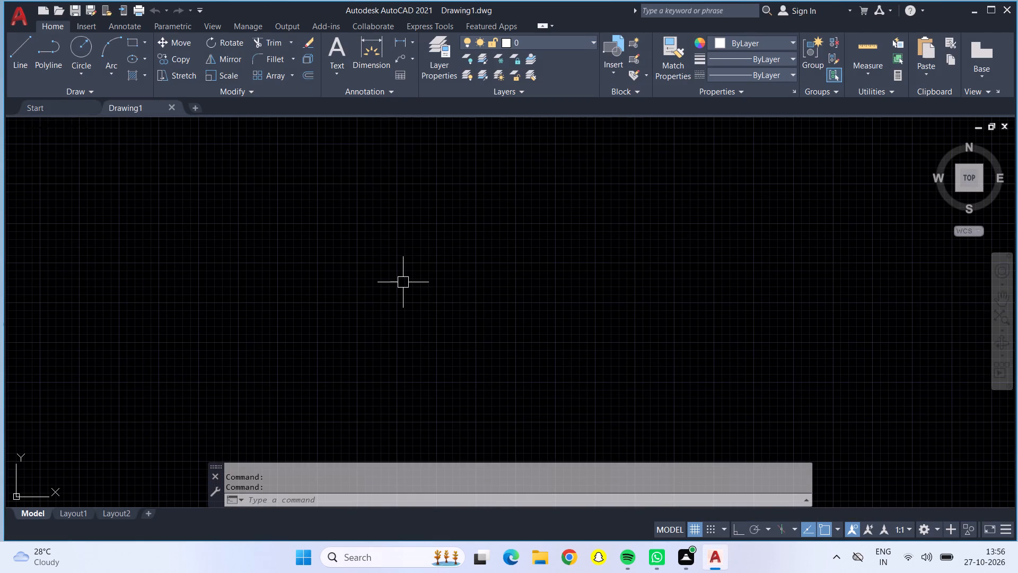
Set the drawing units to Engineering length with 0'-0" precision and an insertion scale in inches.
type("un")
key("Return")
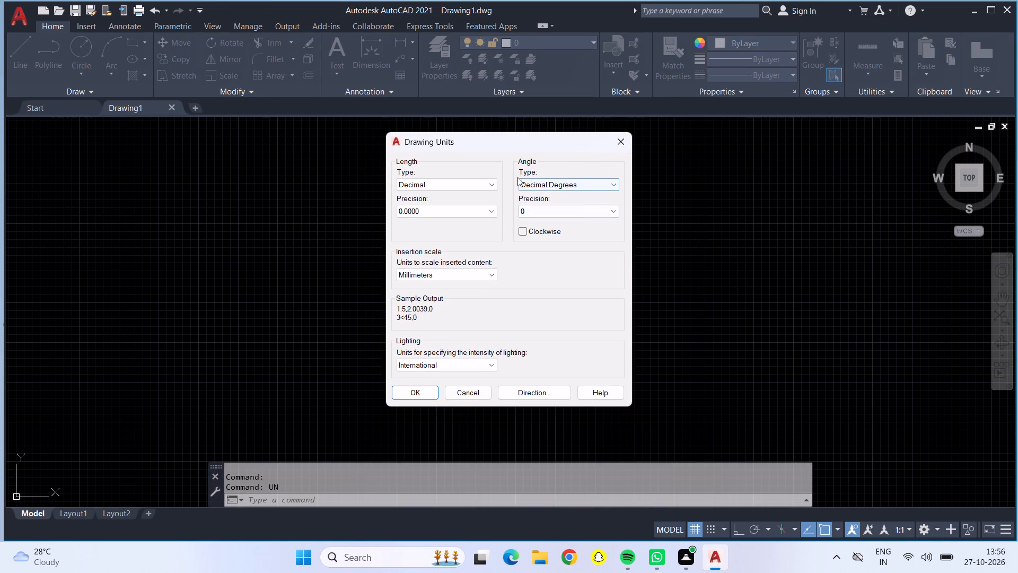
left_click(492, 186)
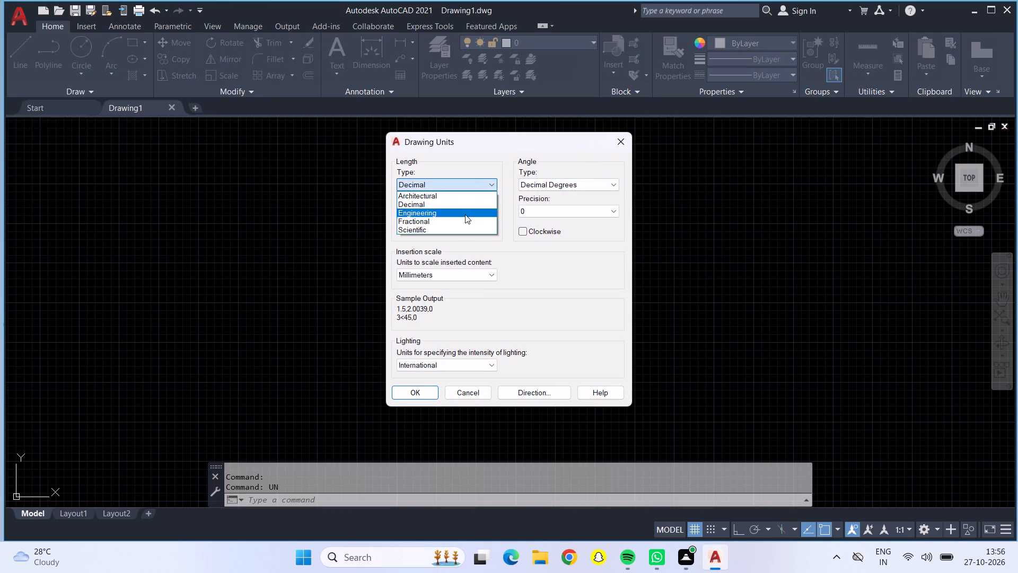
left_click(465, 215)
left_click(466, 216)
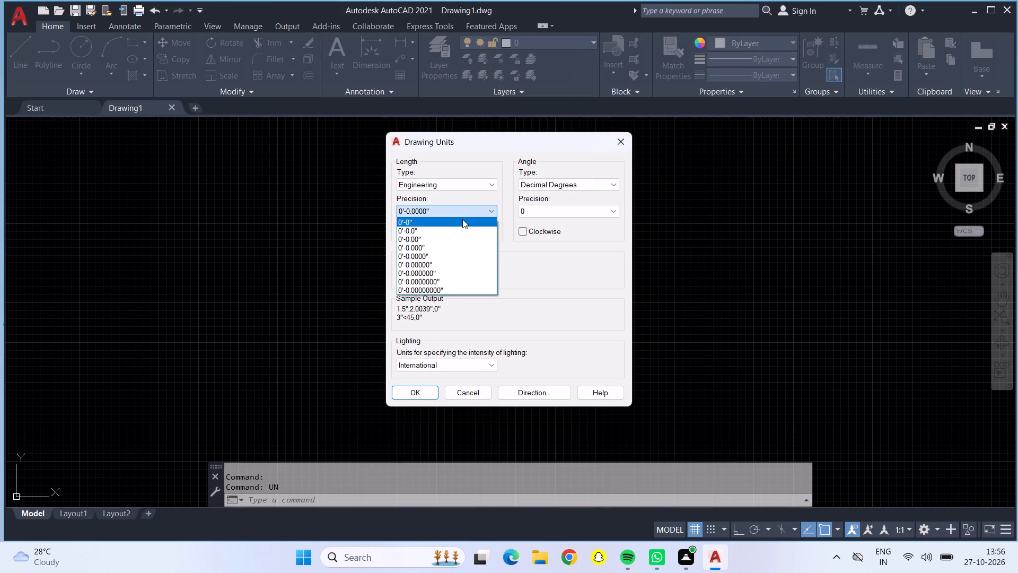
left_click(462, 219)
left_click(463, 268)
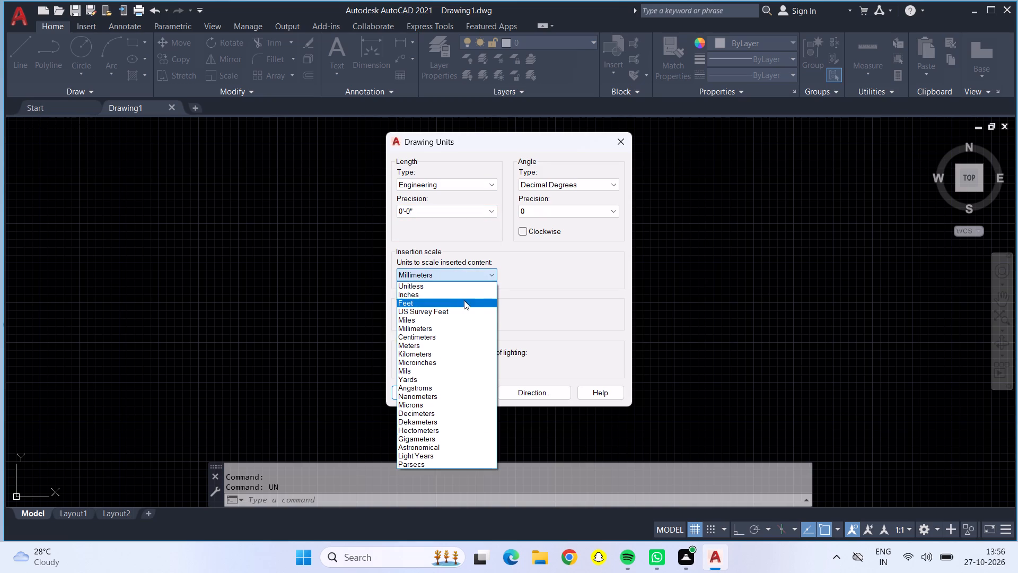
left_click(464, 298)
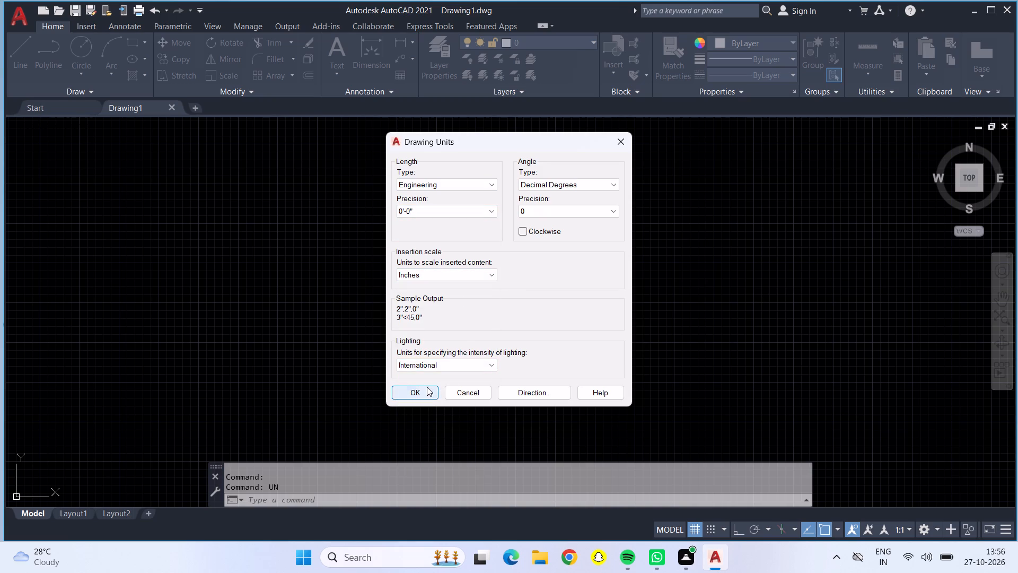
left_click(427, 387)
Modify the ISO-25 dimension style's primary units to Engineering format with 0'-0" precision.
key("d")
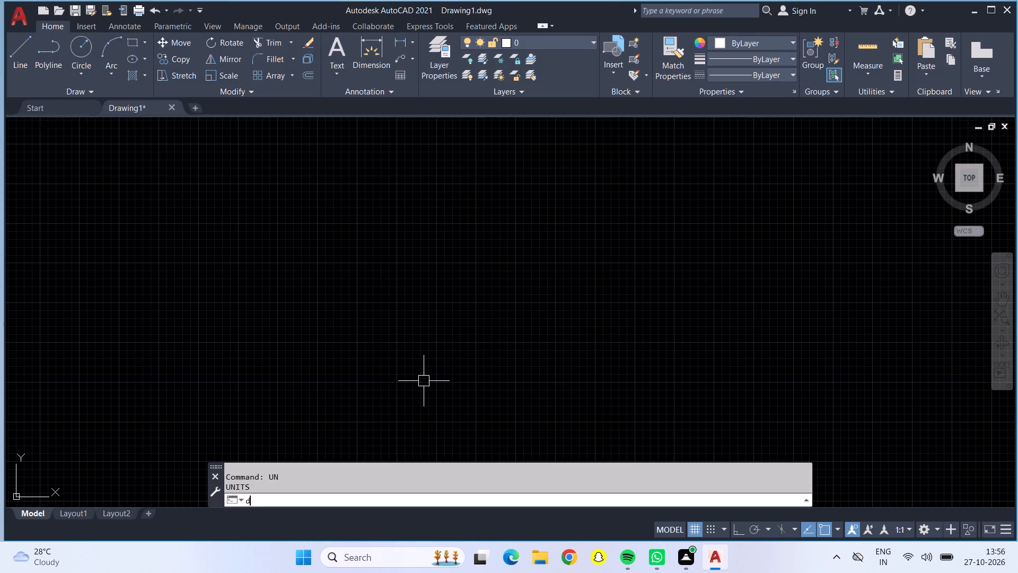
key("Return")
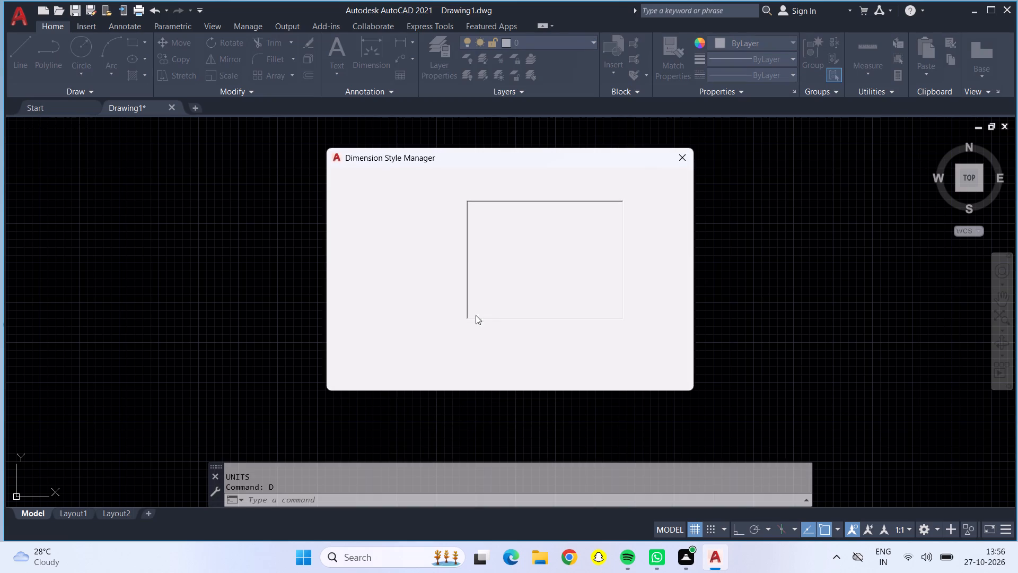
left_click(659, 252)
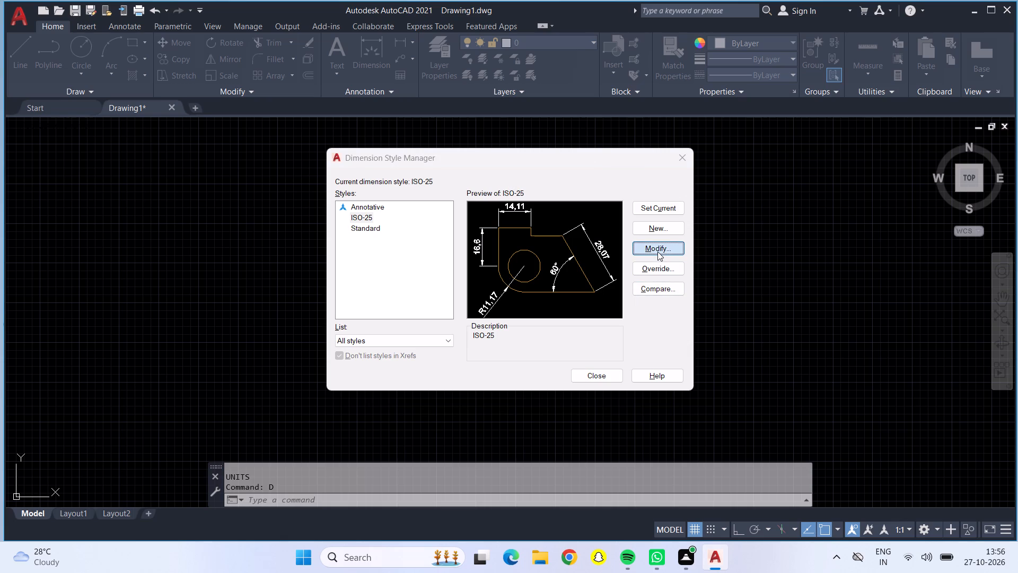
left_click(657, 251)
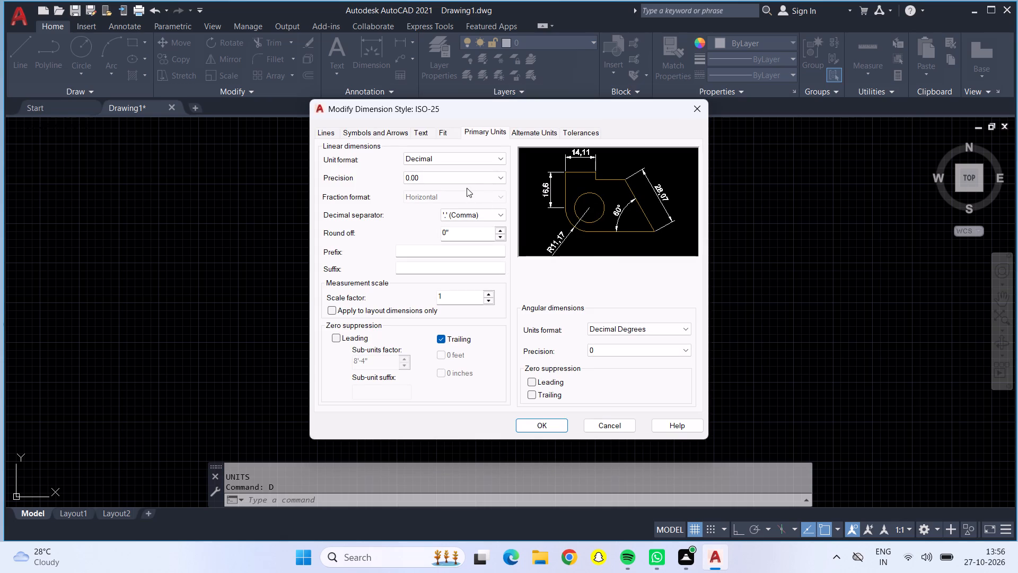
left_click(472, 162)
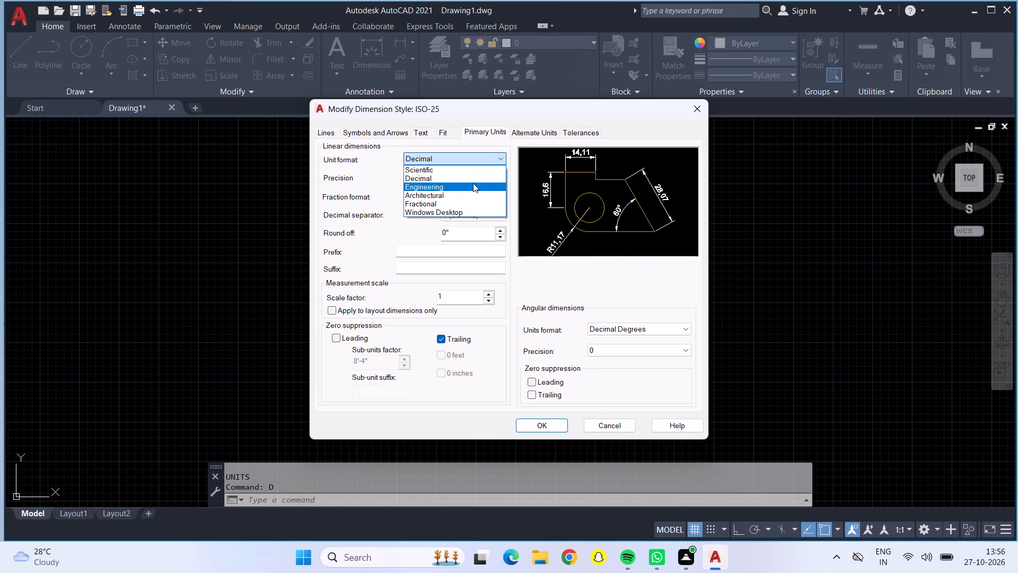
left_click(473, 183)
left_click(475, 181)
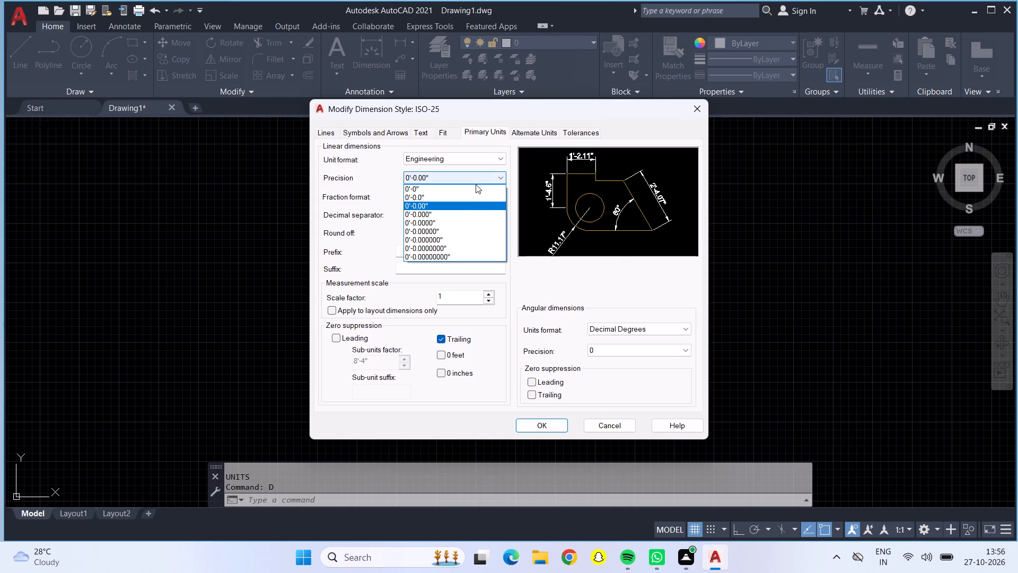
left_click(477, 187)
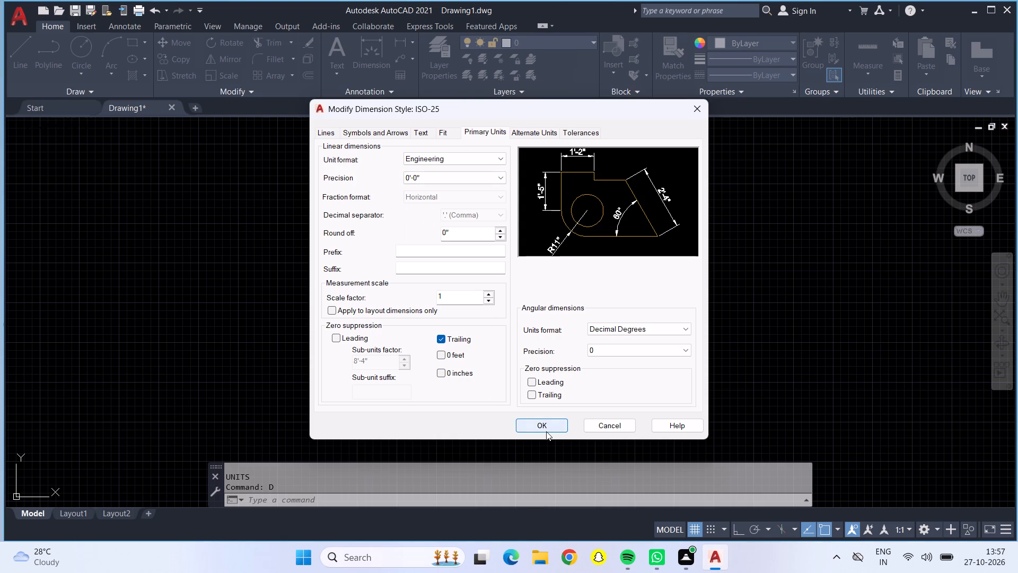
left_click(546, 431)
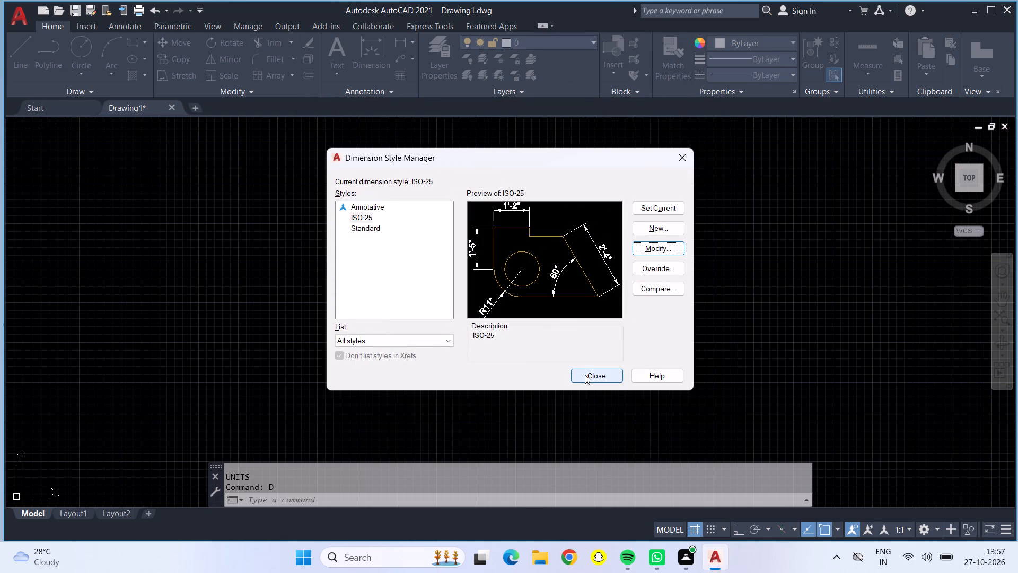
left_click(585, 375)
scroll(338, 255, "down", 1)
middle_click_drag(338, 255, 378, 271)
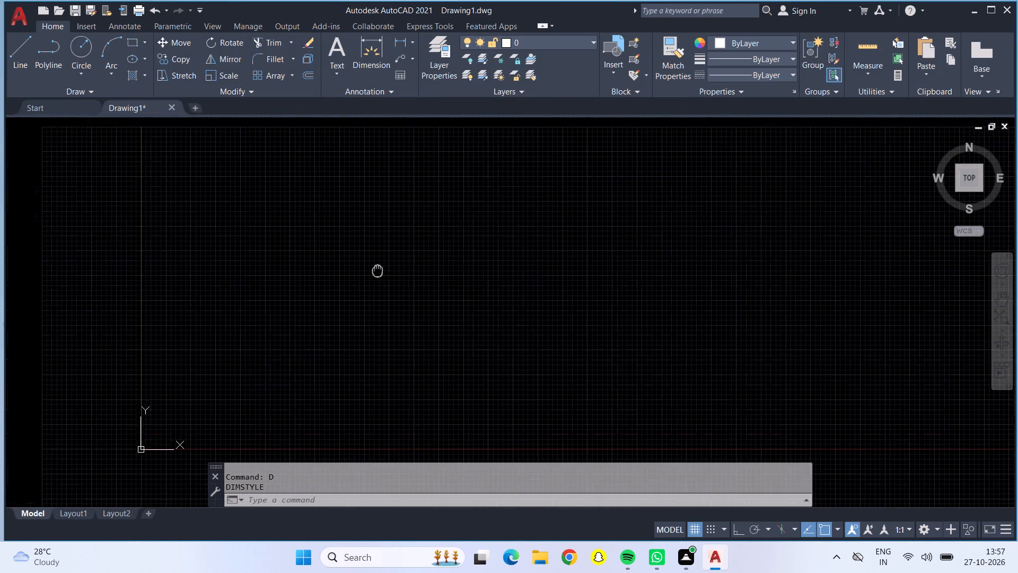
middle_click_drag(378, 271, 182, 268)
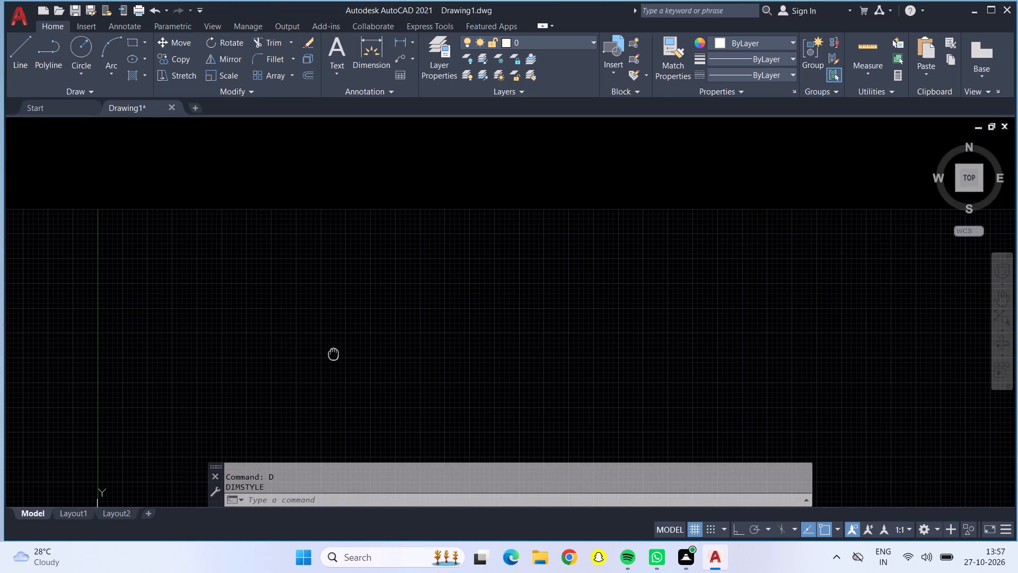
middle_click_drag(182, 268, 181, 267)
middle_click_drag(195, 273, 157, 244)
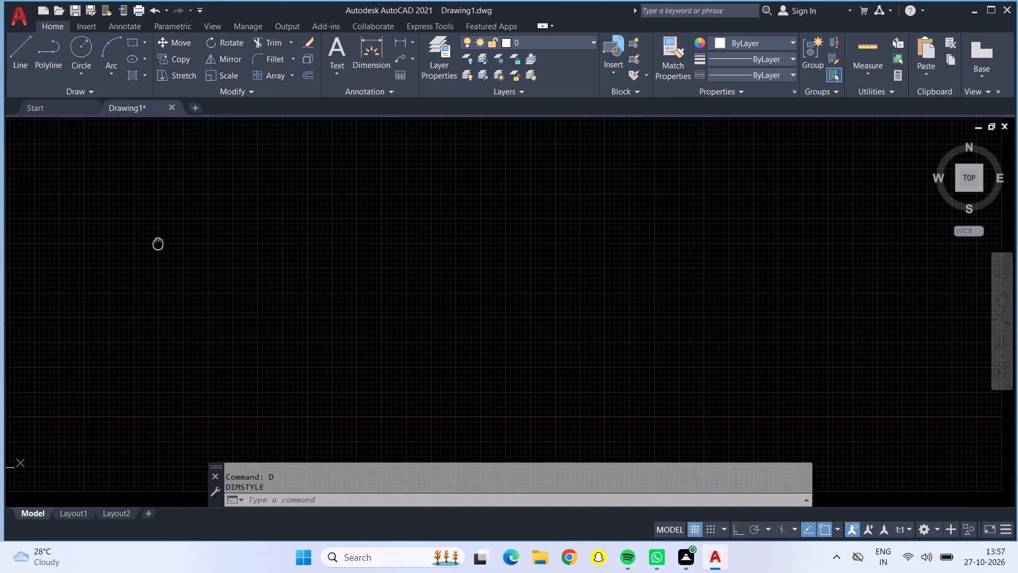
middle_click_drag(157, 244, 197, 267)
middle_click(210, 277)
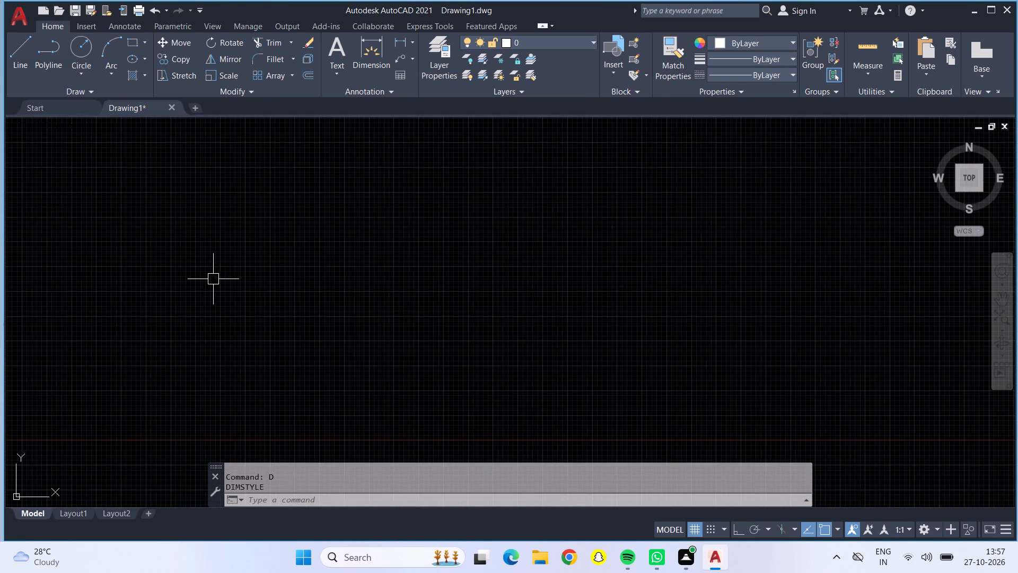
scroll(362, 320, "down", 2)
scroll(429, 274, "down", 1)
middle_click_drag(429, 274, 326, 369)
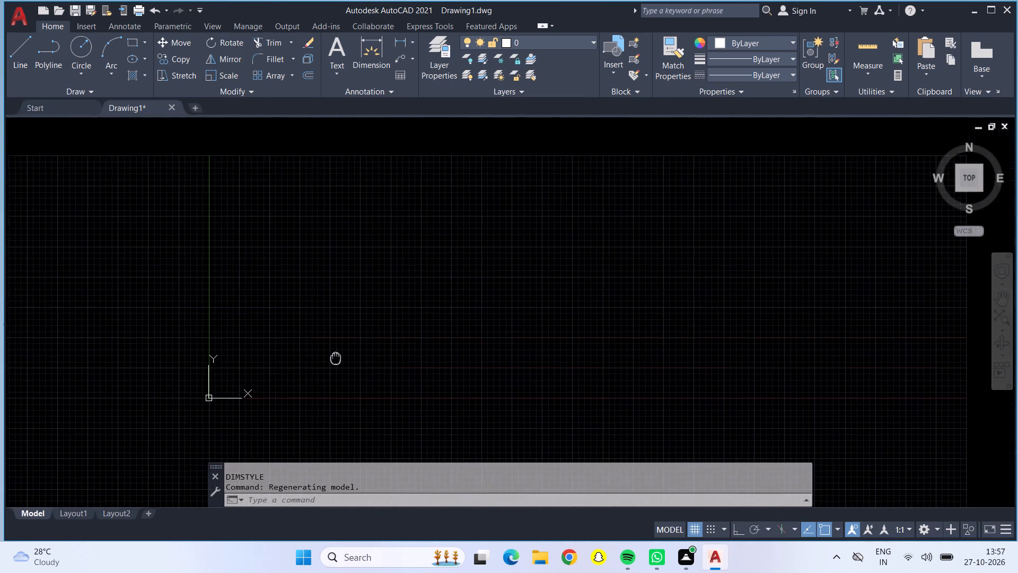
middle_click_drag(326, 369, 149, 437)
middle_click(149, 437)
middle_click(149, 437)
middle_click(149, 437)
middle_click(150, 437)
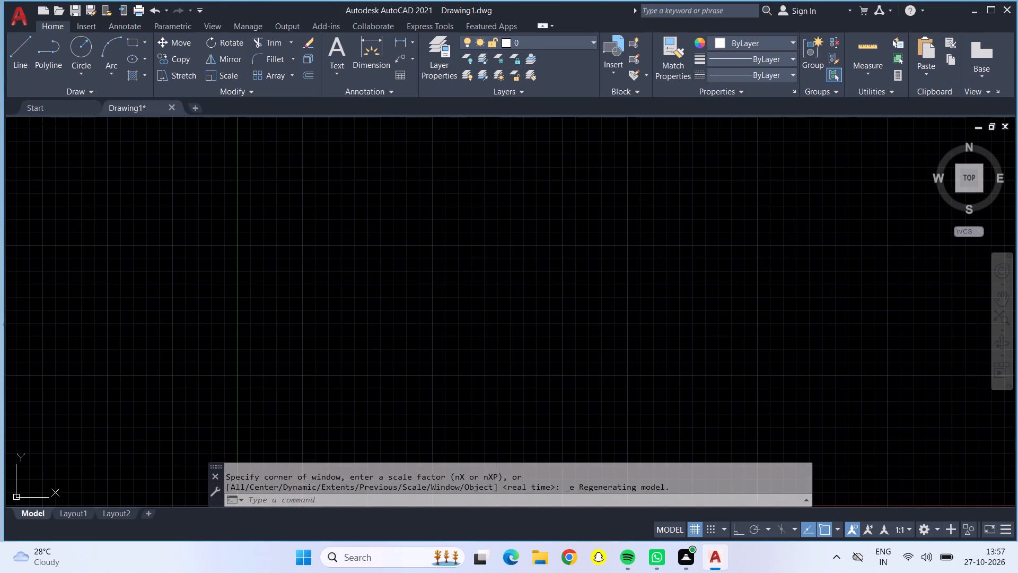
Start a line in the empty drawing area and turn on Ortho mode.
scroll(419, 363, "down", 1)
middle_click_drag(427, 367, 236, 329)
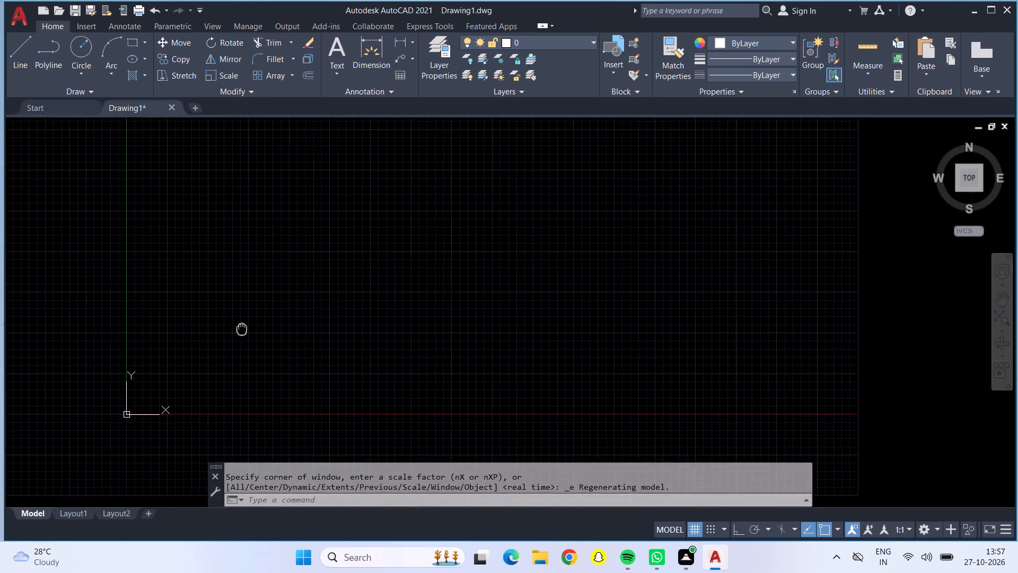
middle_click_drag(236, 329, 122, 420)
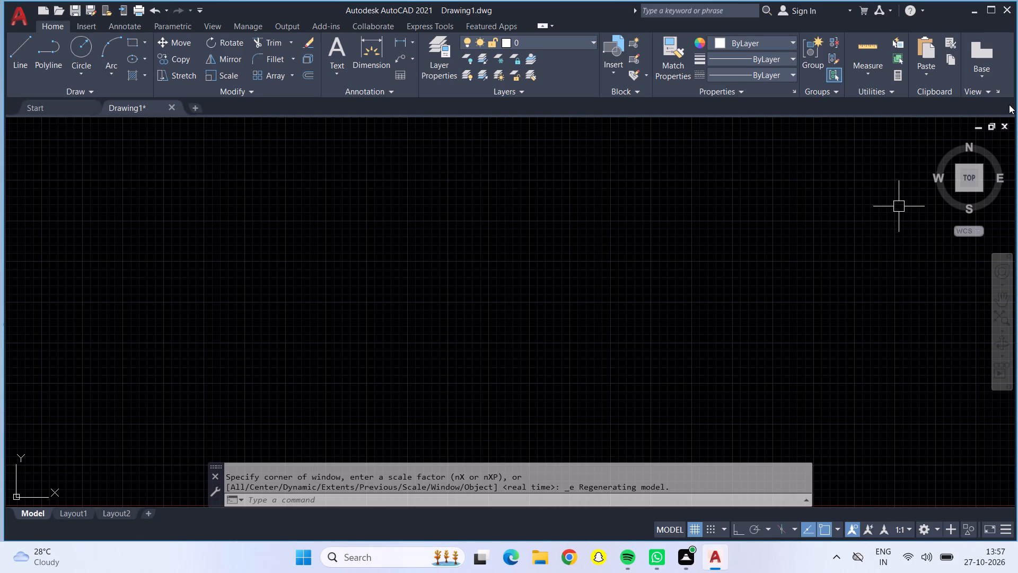
key("l")
key("Return")
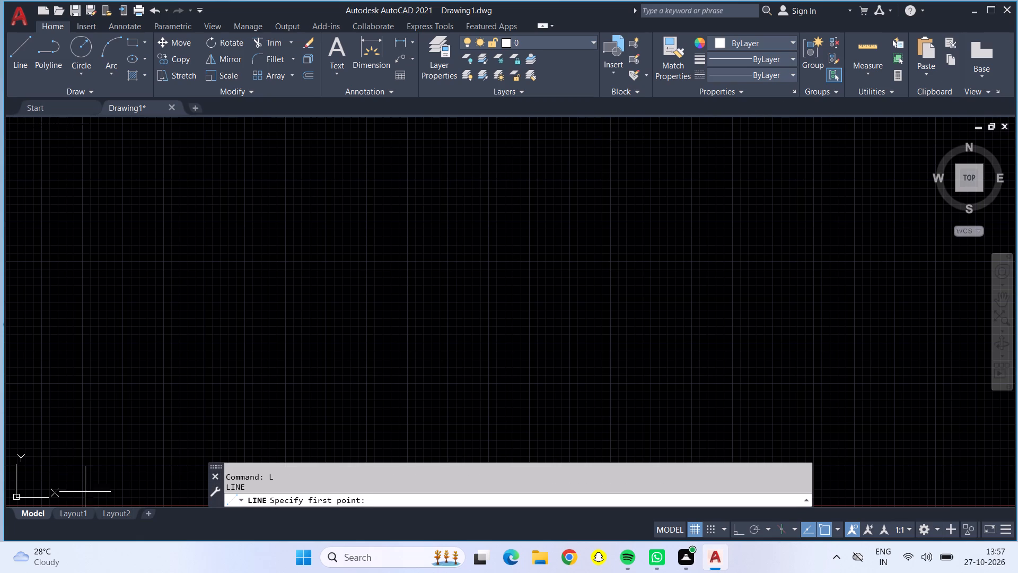
left_click(267, 222)
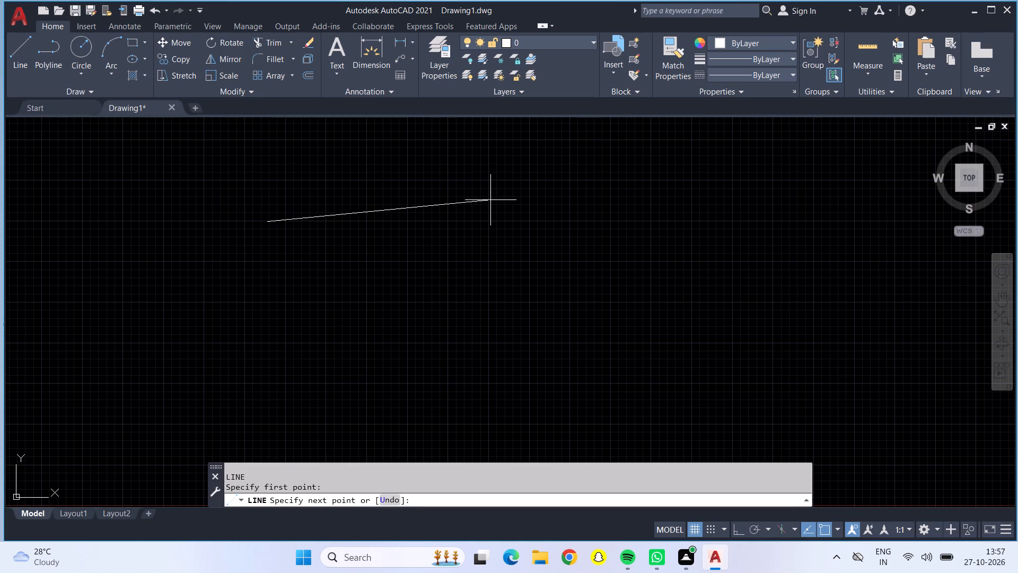
key("F8")
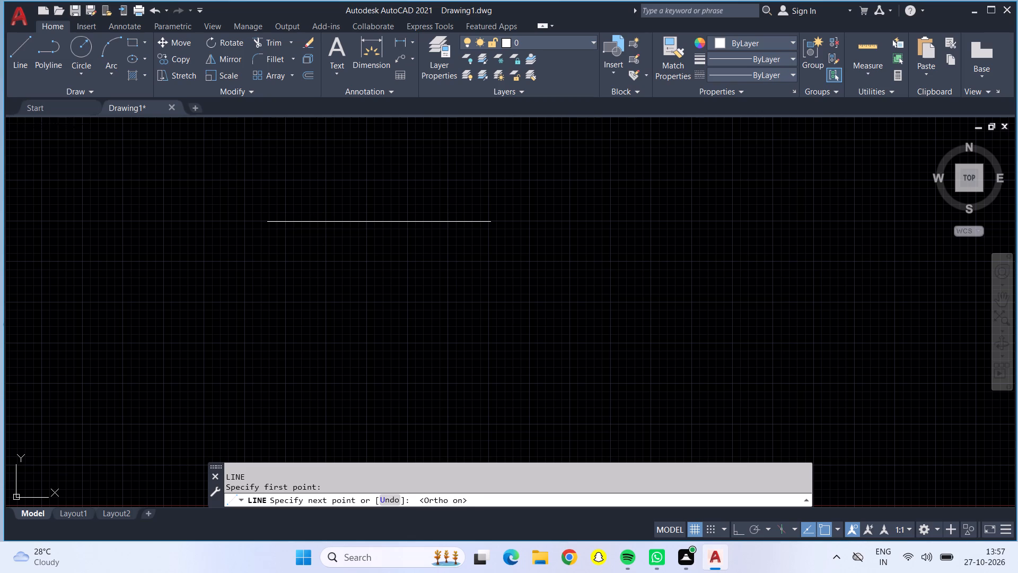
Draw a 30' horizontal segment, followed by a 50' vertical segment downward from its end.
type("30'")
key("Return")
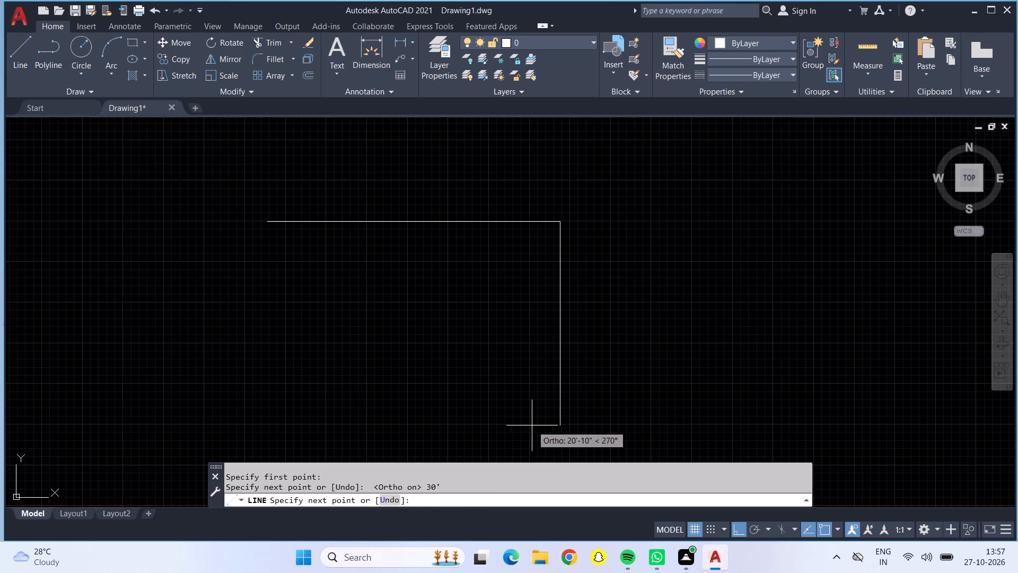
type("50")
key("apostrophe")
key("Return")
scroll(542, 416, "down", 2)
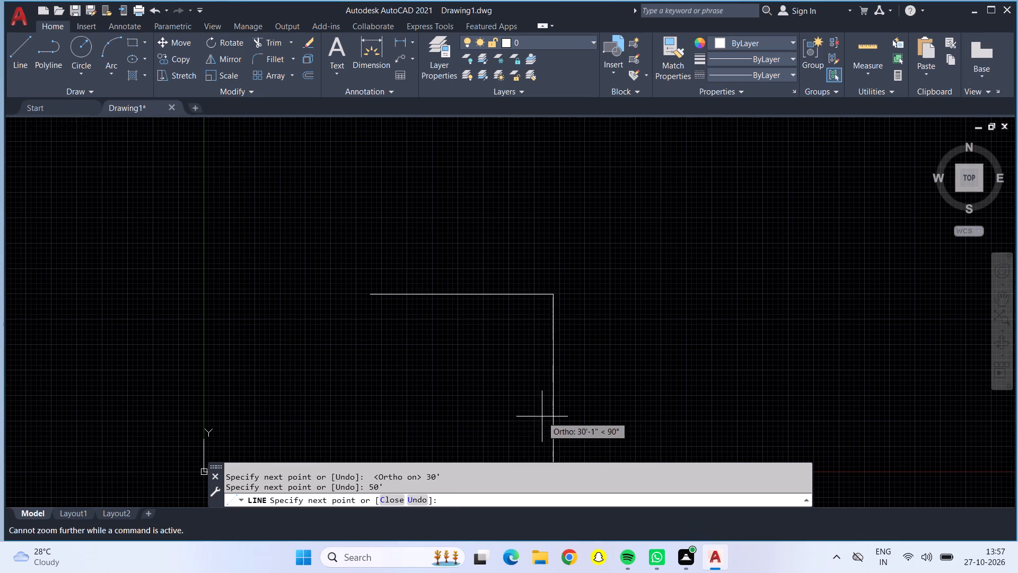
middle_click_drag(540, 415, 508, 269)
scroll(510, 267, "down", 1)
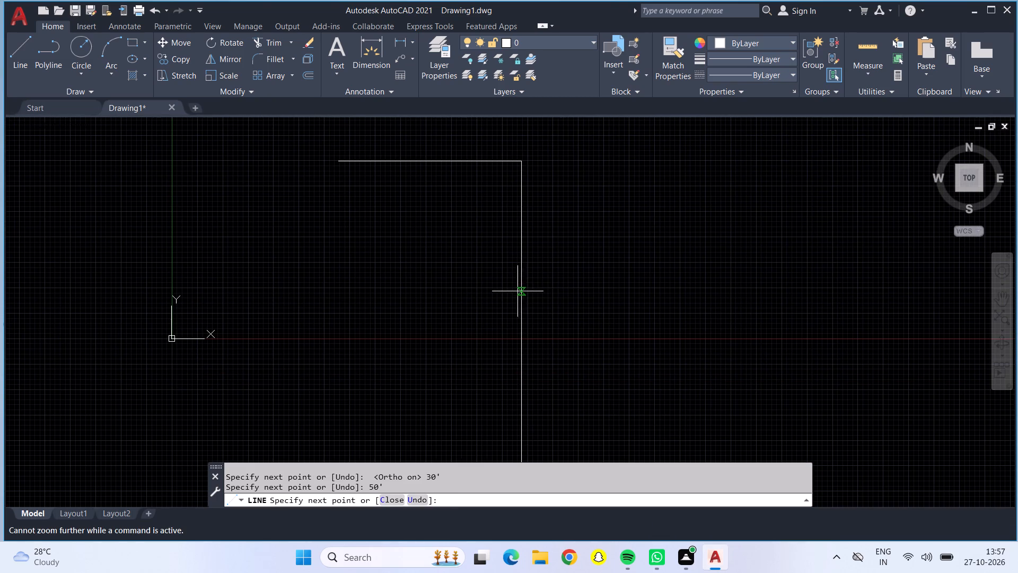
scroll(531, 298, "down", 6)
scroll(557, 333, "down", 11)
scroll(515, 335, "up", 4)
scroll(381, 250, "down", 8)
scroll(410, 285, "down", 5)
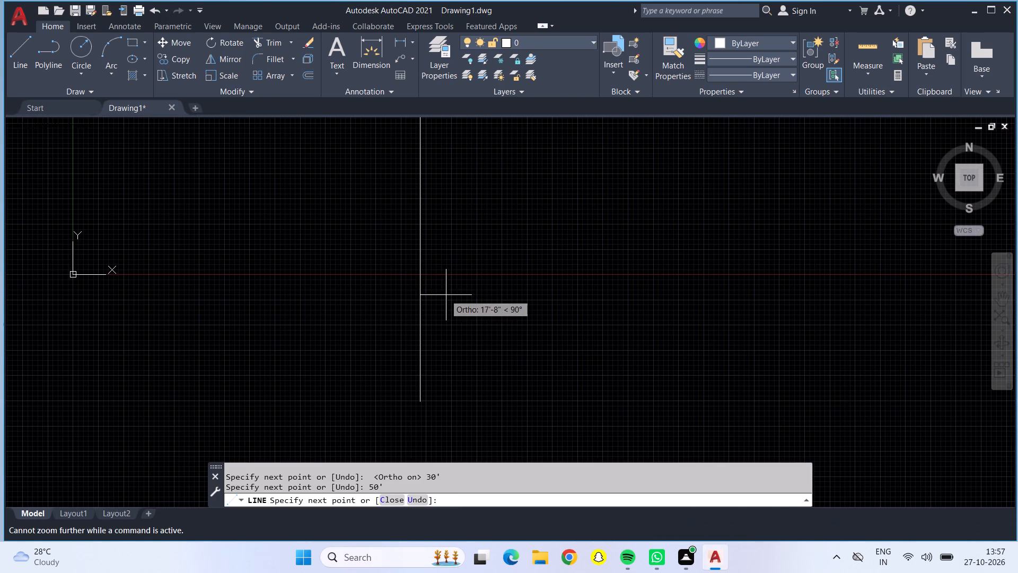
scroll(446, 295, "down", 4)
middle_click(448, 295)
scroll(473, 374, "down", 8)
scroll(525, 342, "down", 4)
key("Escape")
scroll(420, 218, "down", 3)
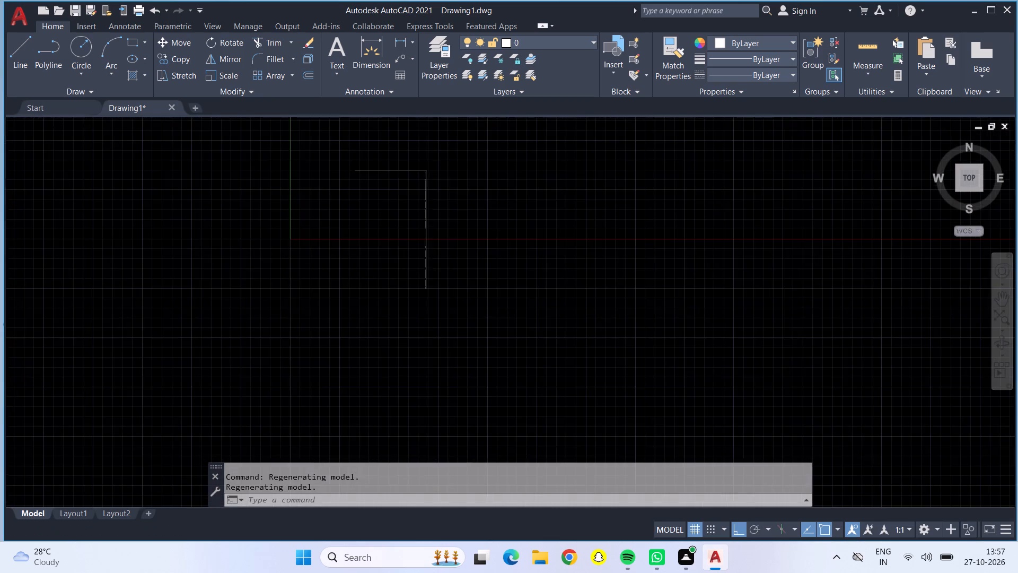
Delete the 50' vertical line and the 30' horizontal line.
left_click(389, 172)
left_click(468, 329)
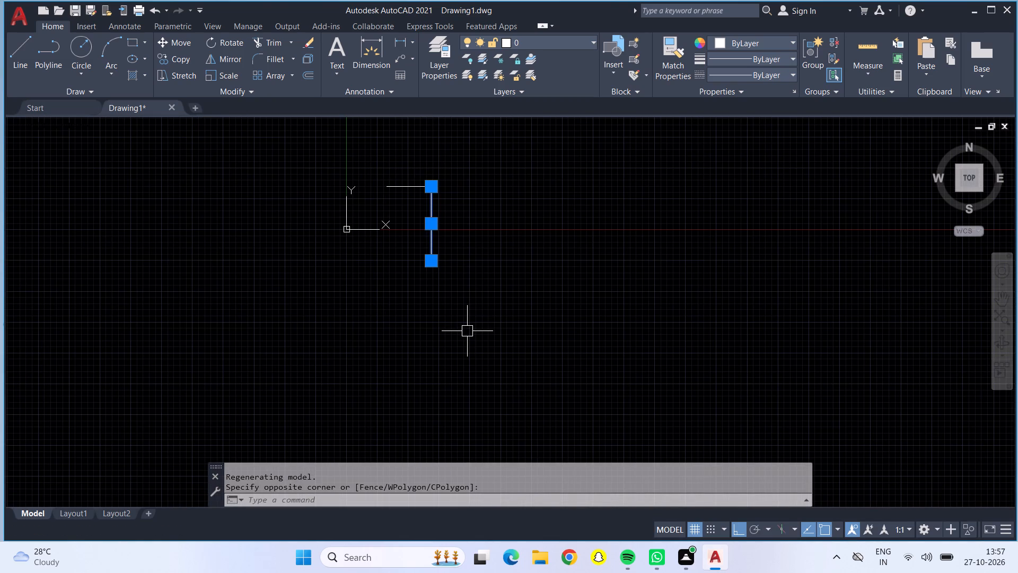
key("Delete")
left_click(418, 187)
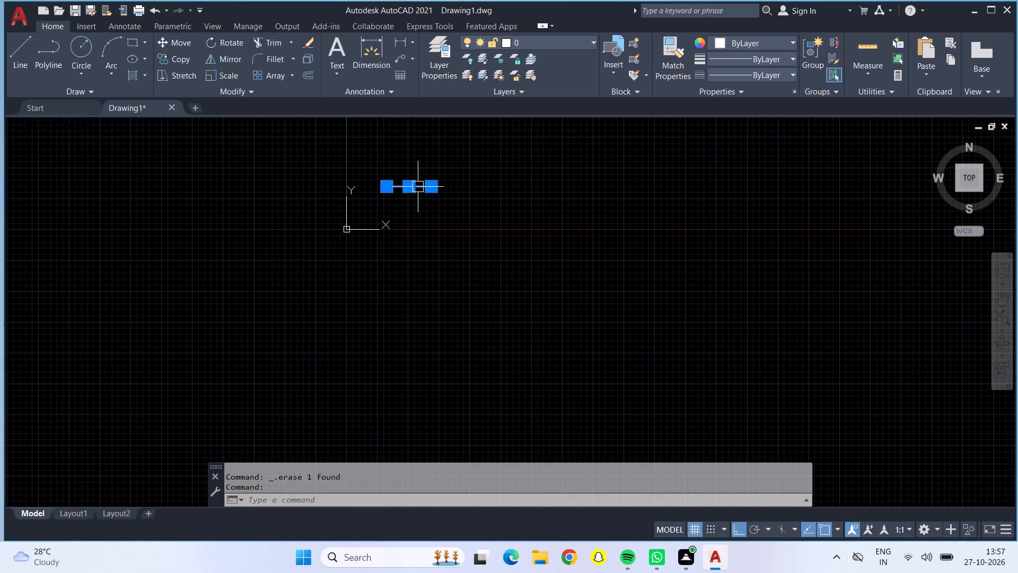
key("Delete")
Draw a closed rectangular outline with lines, 30' wide and 50' high, in the empty drawing area.
scroll(441, 185, "down", 1)
middle_click_drag(439, 186, 89, 466)
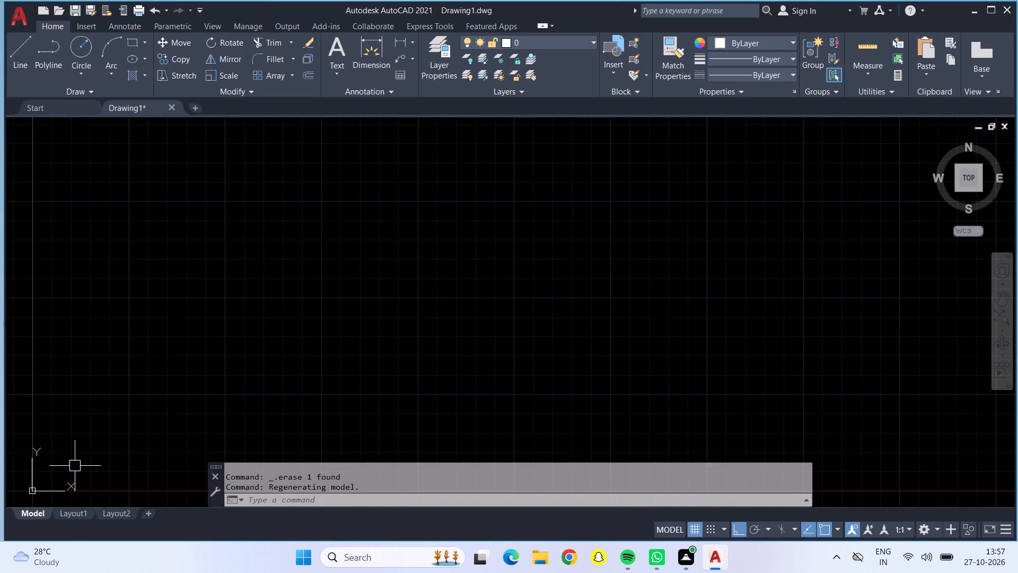
scroll(339, 350, "up", 3)
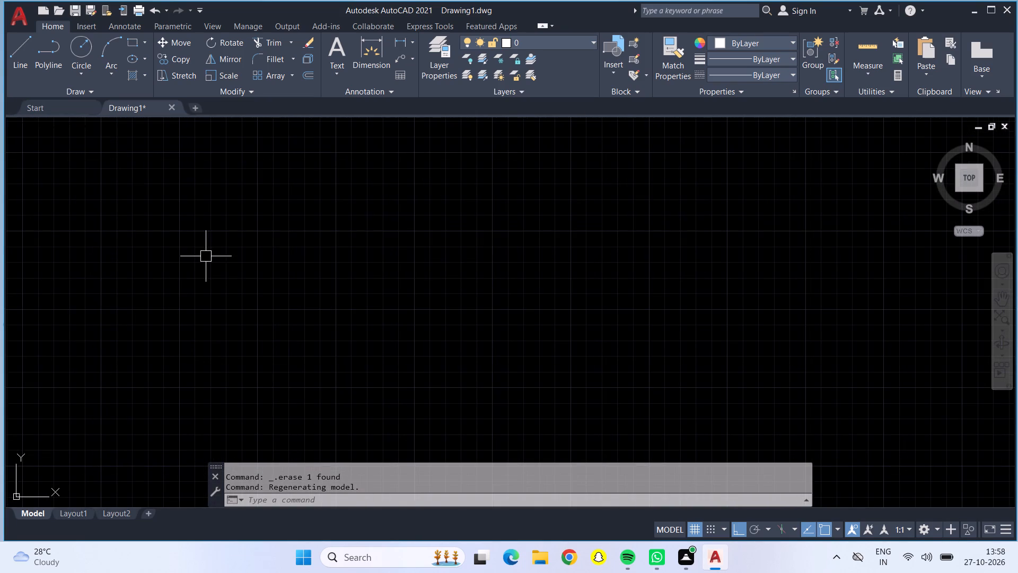
key("l")
key("Return")
left_click_drag(251, 217, 306, 234)
type("30")
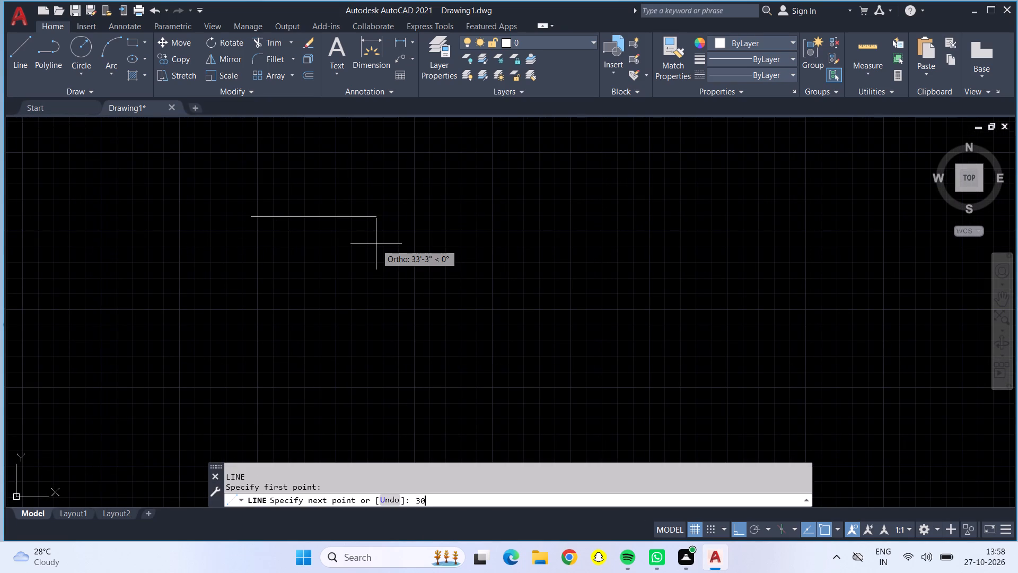
key("apostrophe")
key("Return")
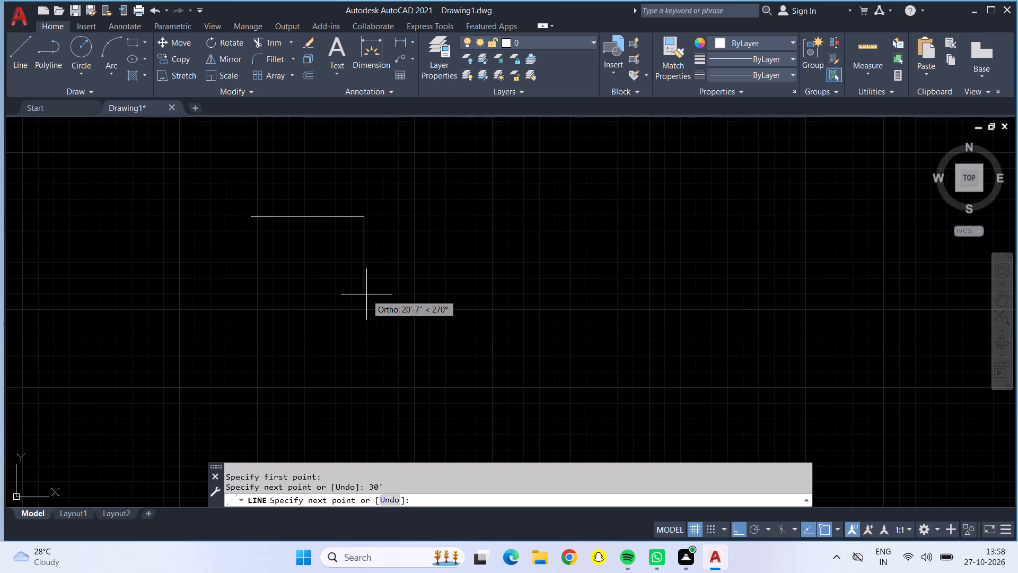
type("50'")
key("Return")
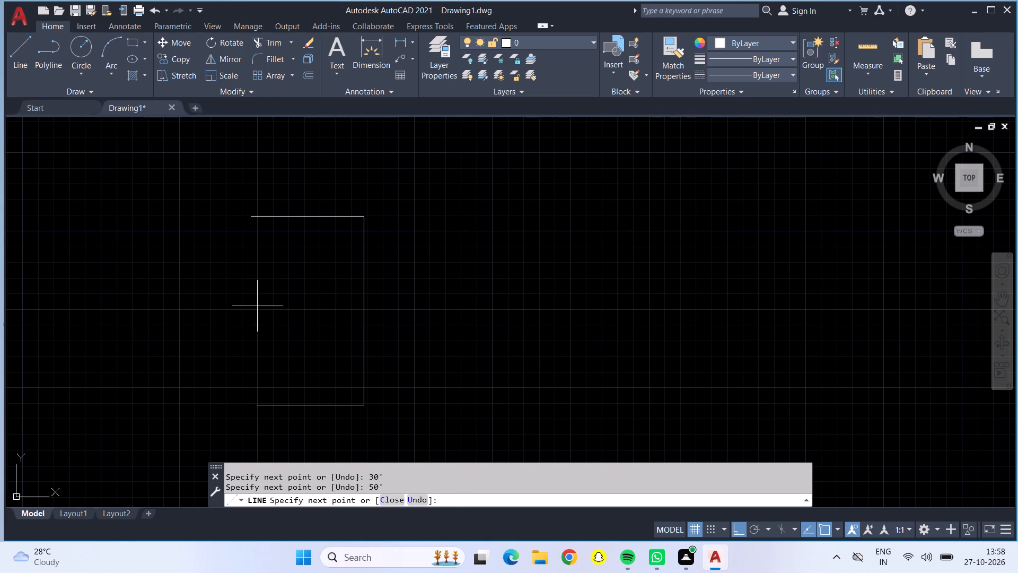
key("3")
type("0'")
key("Return")
key("3")
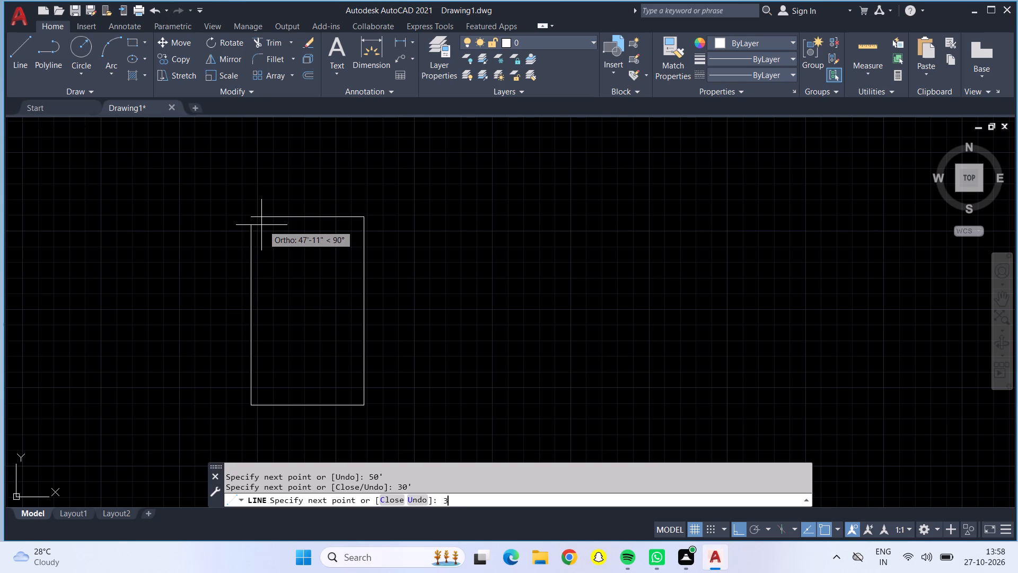
key("BackSpace")
key("5")
left_click(261, 225)
type("0'")
key("Return")
key("Escape")
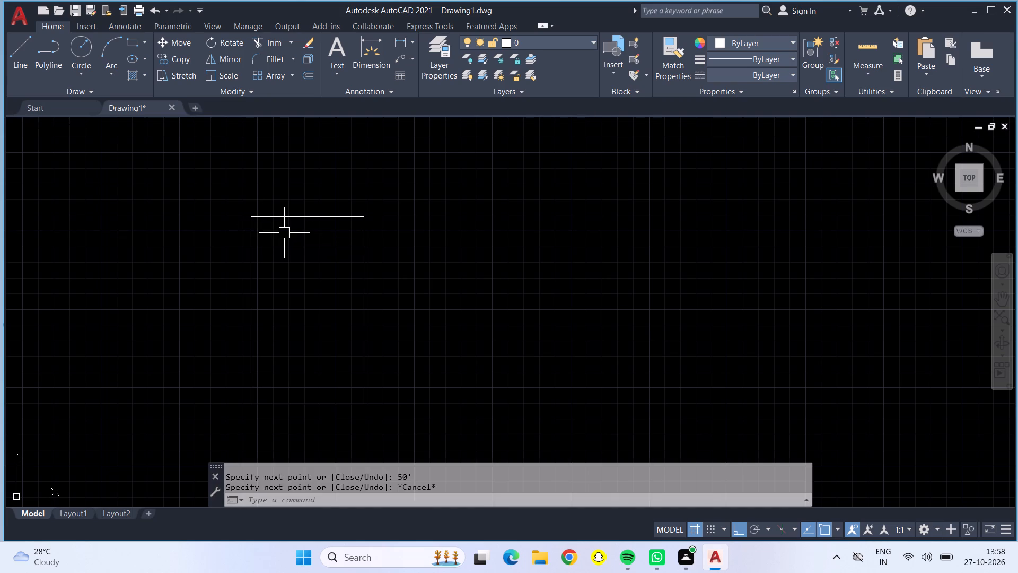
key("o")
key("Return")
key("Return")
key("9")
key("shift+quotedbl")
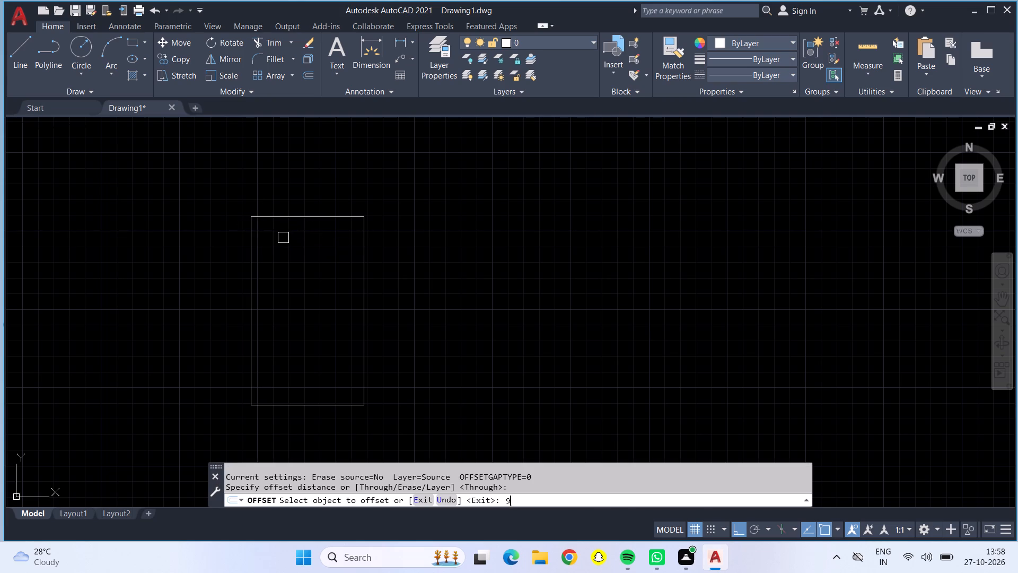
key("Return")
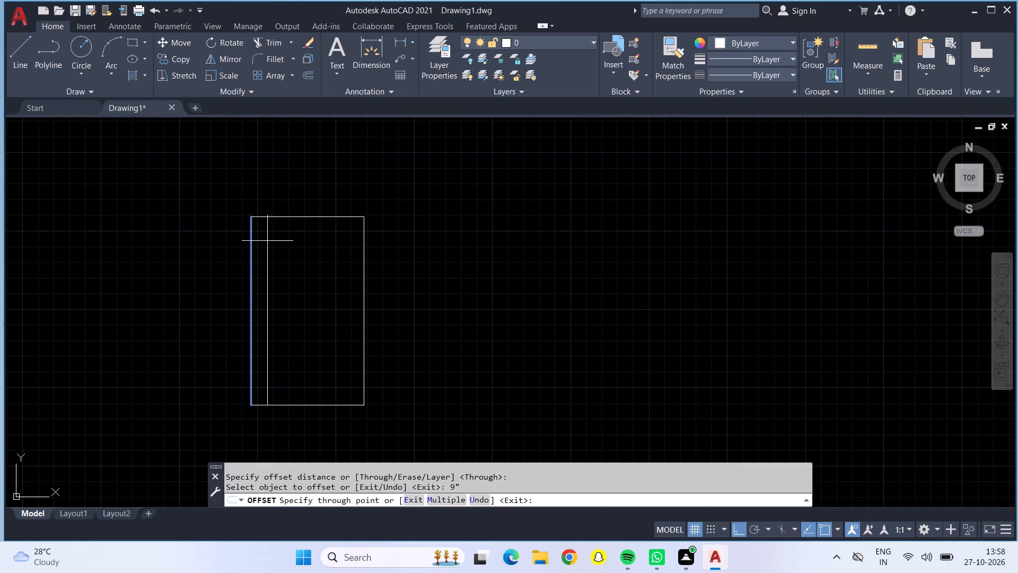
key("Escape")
Offset all four sides of the rectangular outline 9" inward.
key("o")
key("Return")
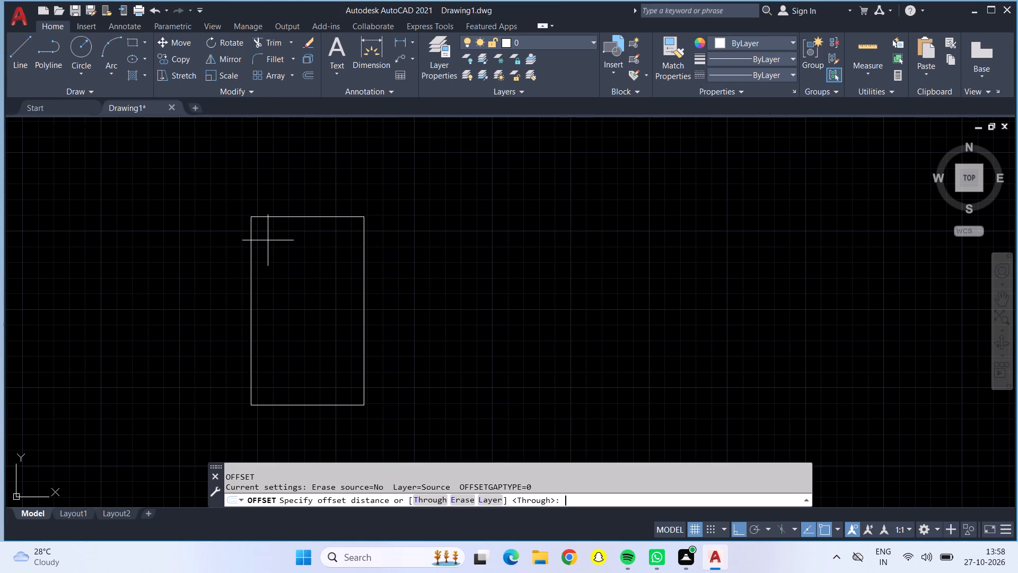
key("9")
key("shift+quotedbl")
key("Return")
left_click(253, 255)
left_click(288, 277)
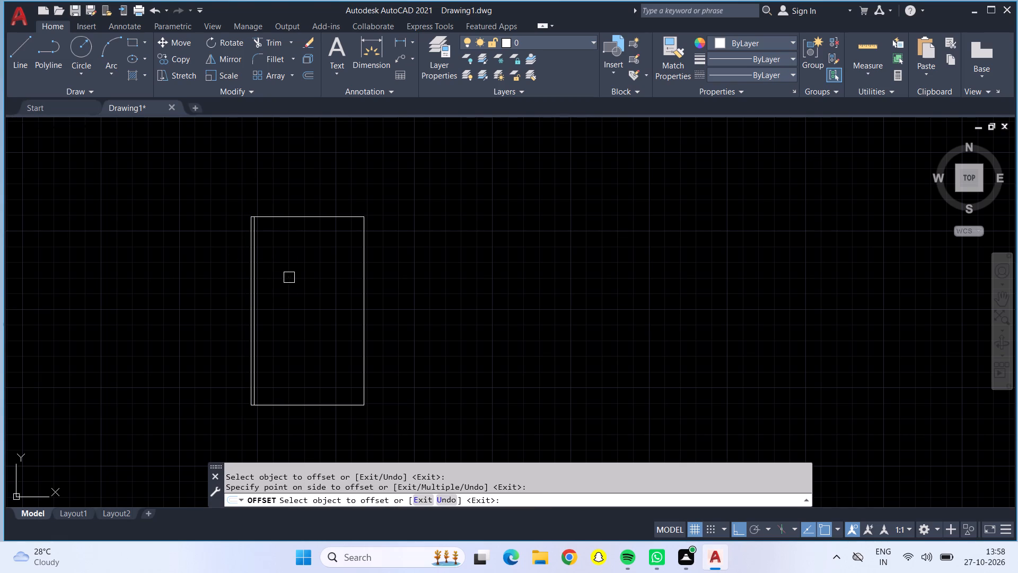
left_click(303, 221)
left_click(308, 261)
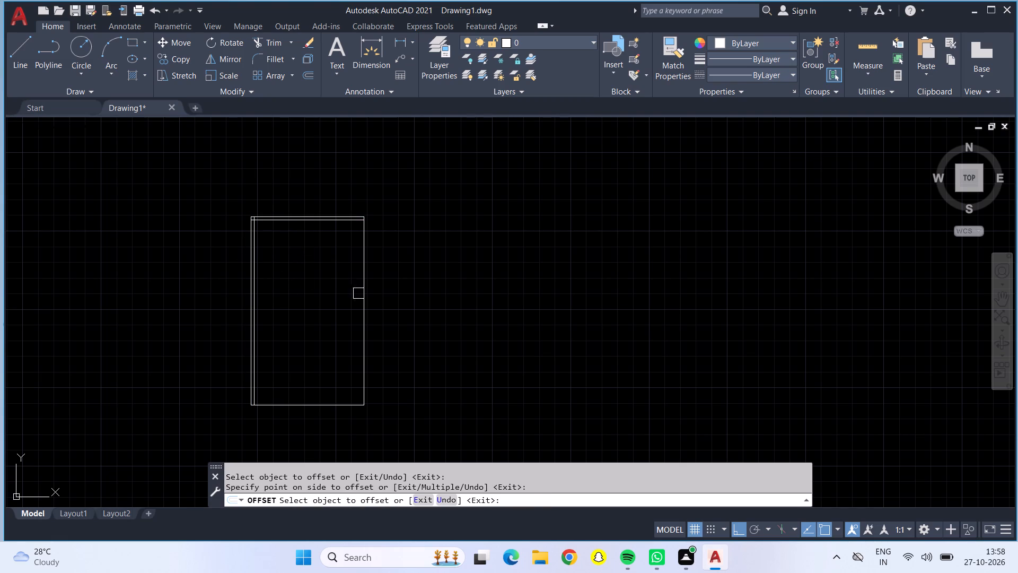
left_click(361, 295)
left_click(323, 295)
left_click(326, 406)
left_click(326, 346)
scroll(329, 360, "up", 1)
middle_click_drag(329, 359, 449, 393)
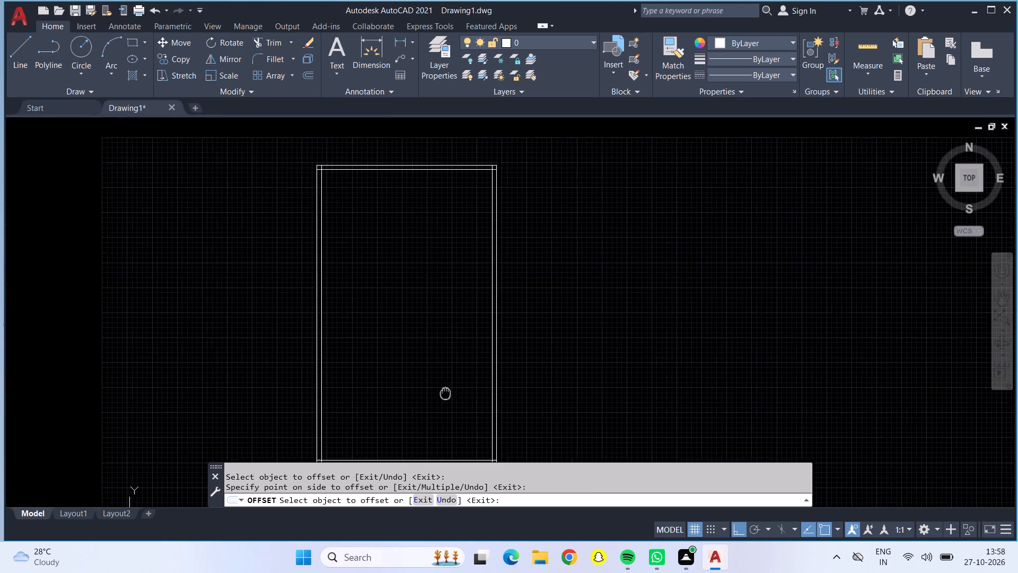
middle_click_drag(449, 393, 513, 363)
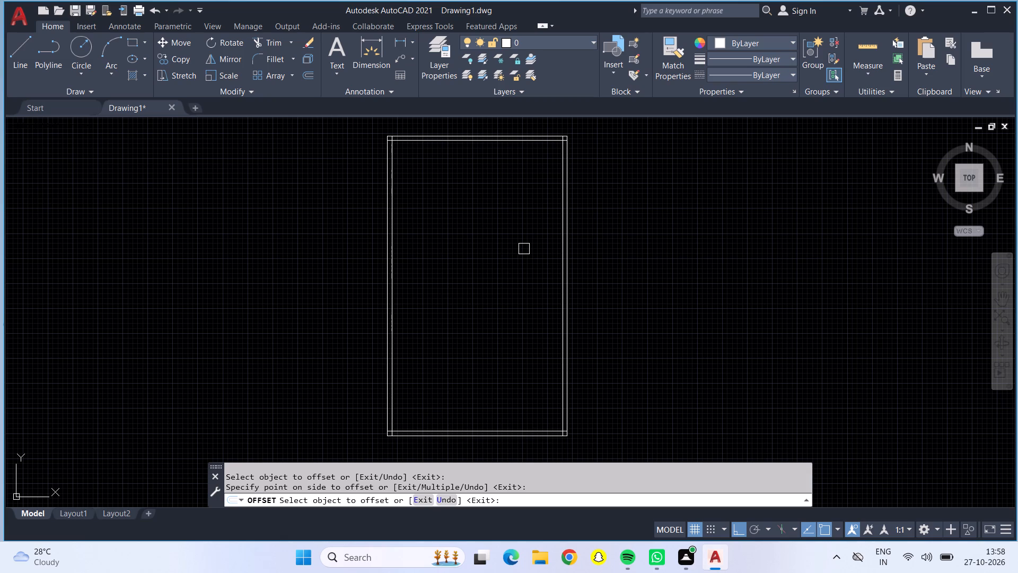
scroll(524, 249, "up", 1)
middle_click_drag(529, 220, 512, 347)
key("Escape")
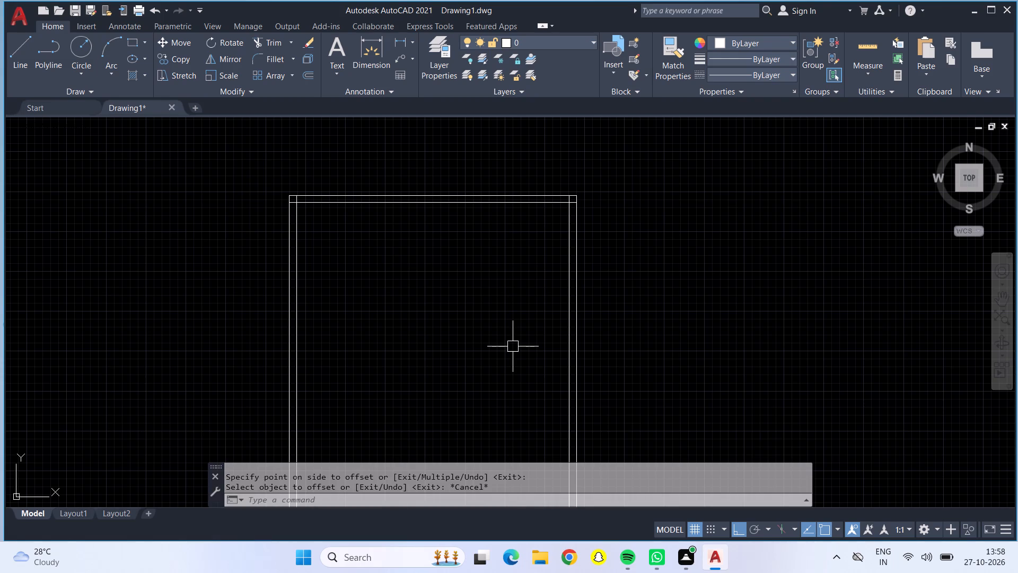
Offset the inner line of the top wall 5' downward into the outline.
key("o")
key("Return")
type("5\"")
key("BackSpace")
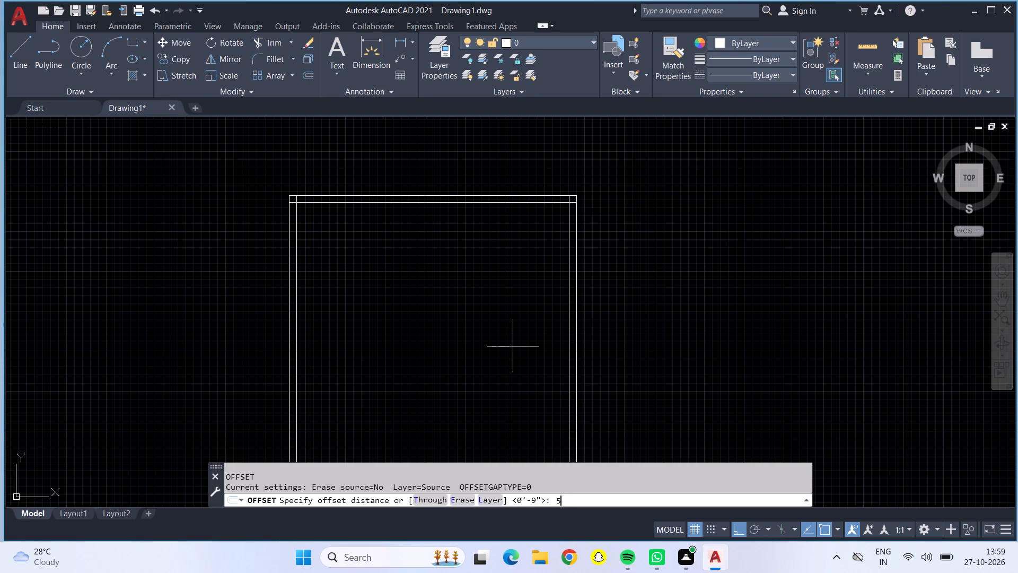
key("apostrophe")
key("Return")
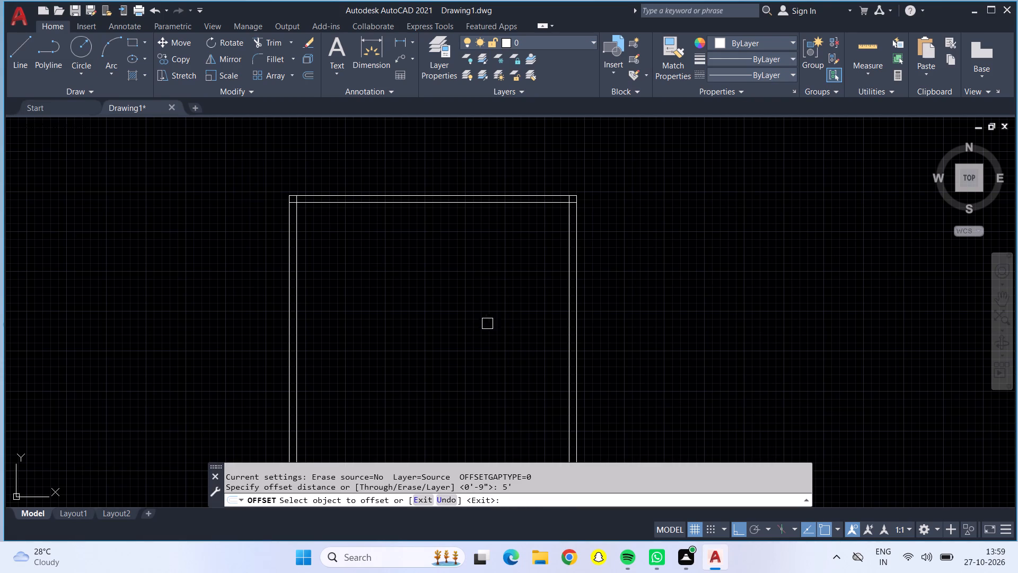
left_click(449, 203)
left_click(445, 239)
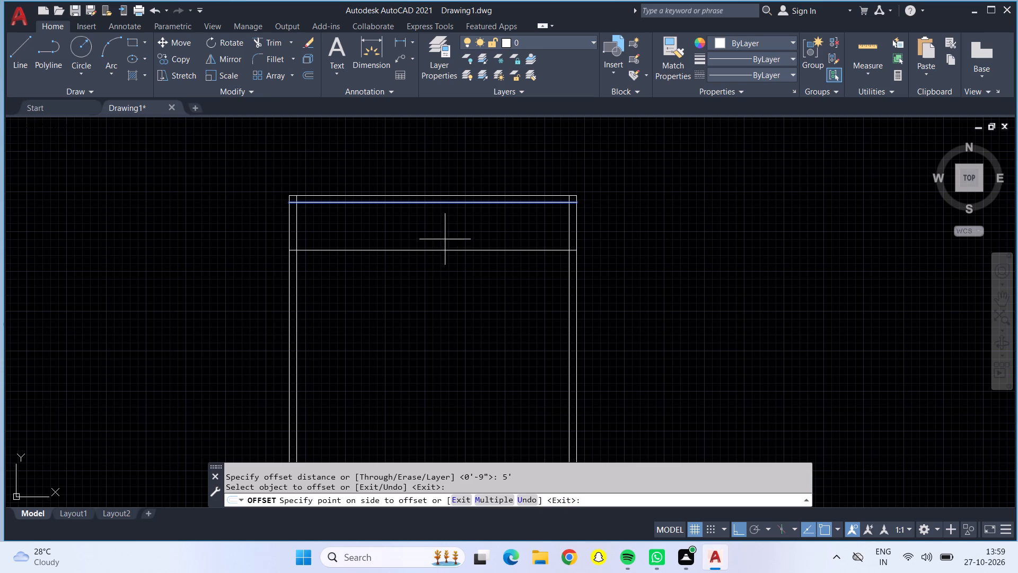
key("Escape")
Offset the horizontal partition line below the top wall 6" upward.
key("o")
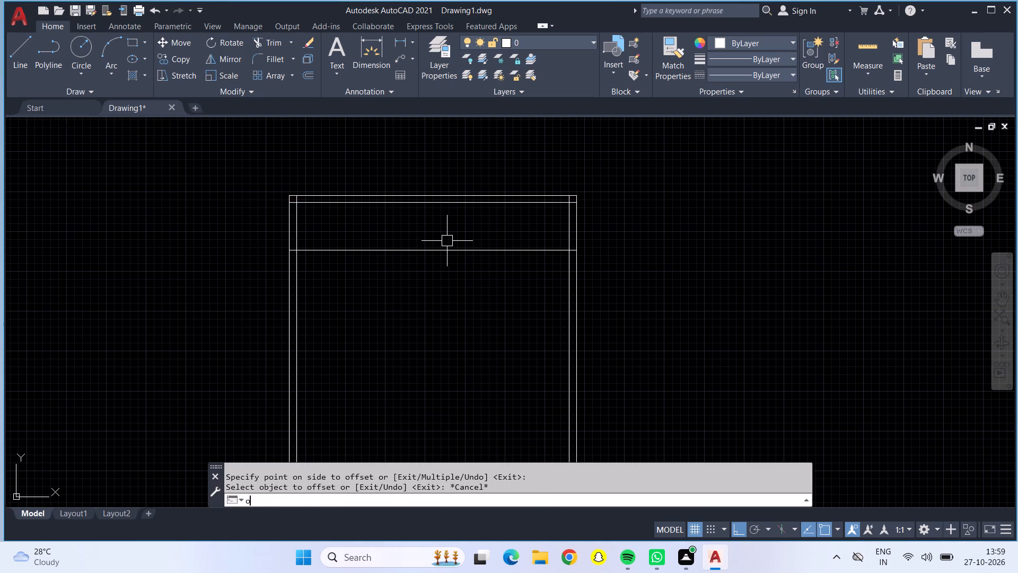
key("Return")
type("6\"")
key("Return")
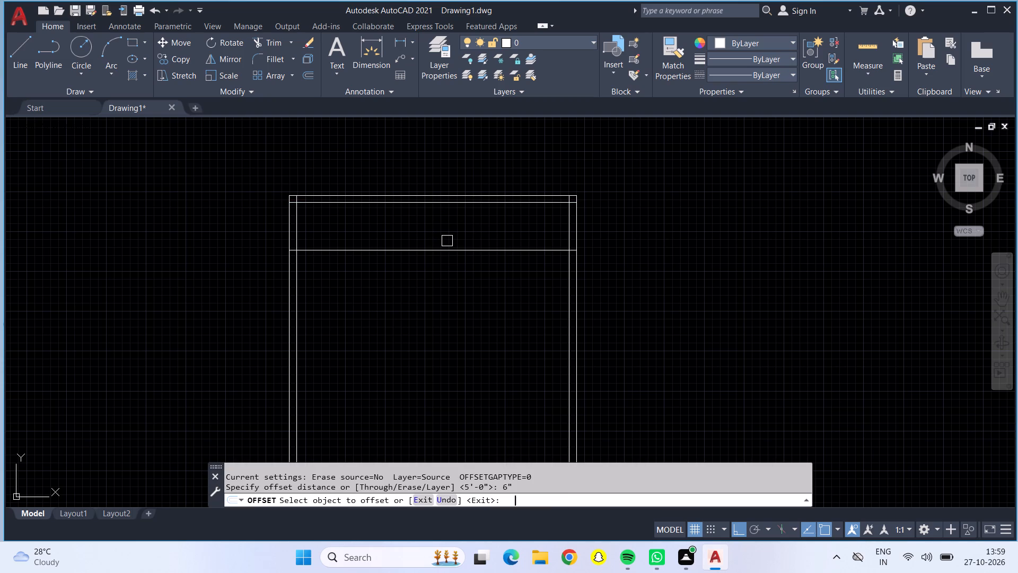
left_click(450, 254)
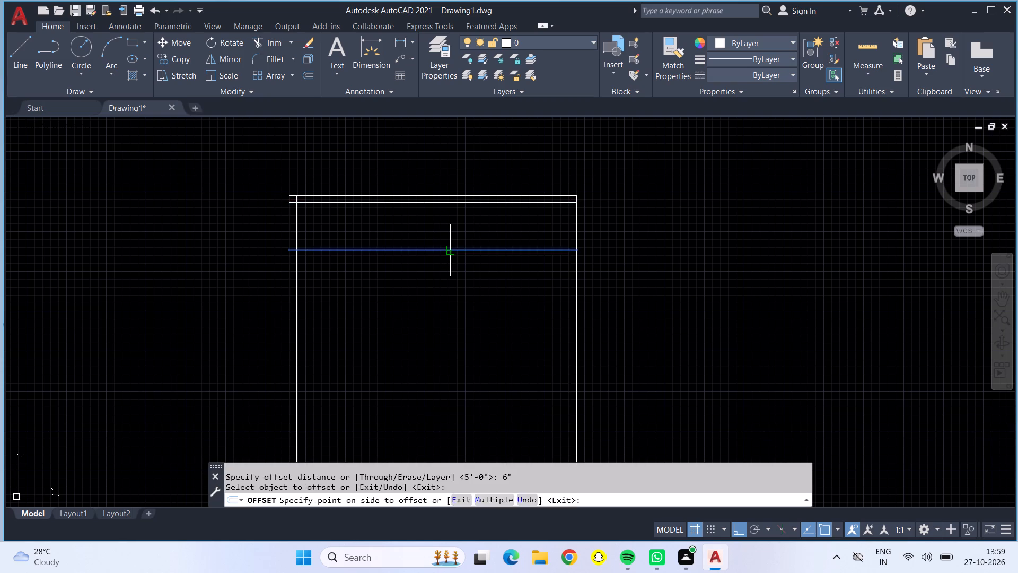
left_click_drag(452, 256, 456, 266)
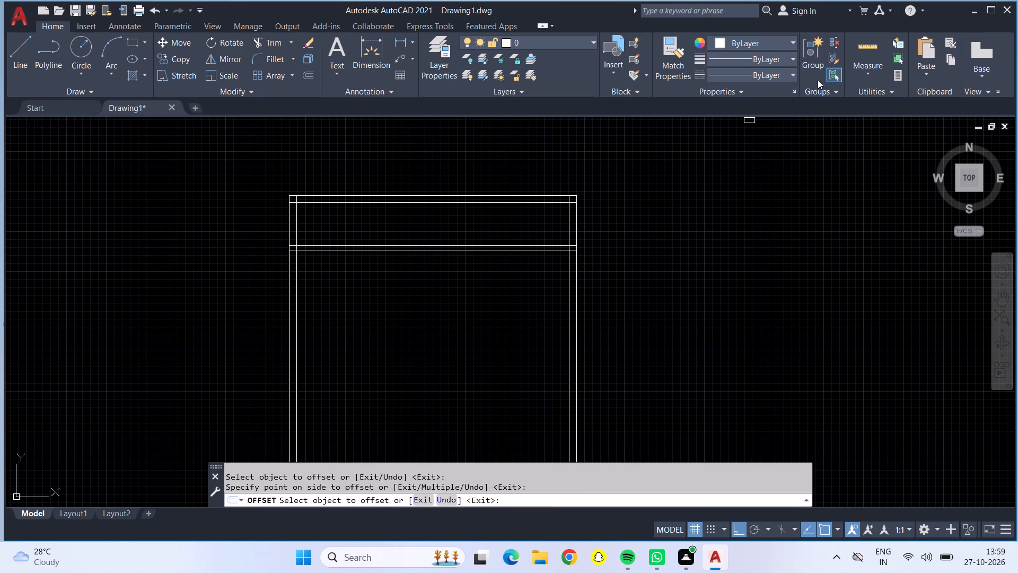
Measure the clear space between the top wall and the new partition line.
left_click(861, 59)
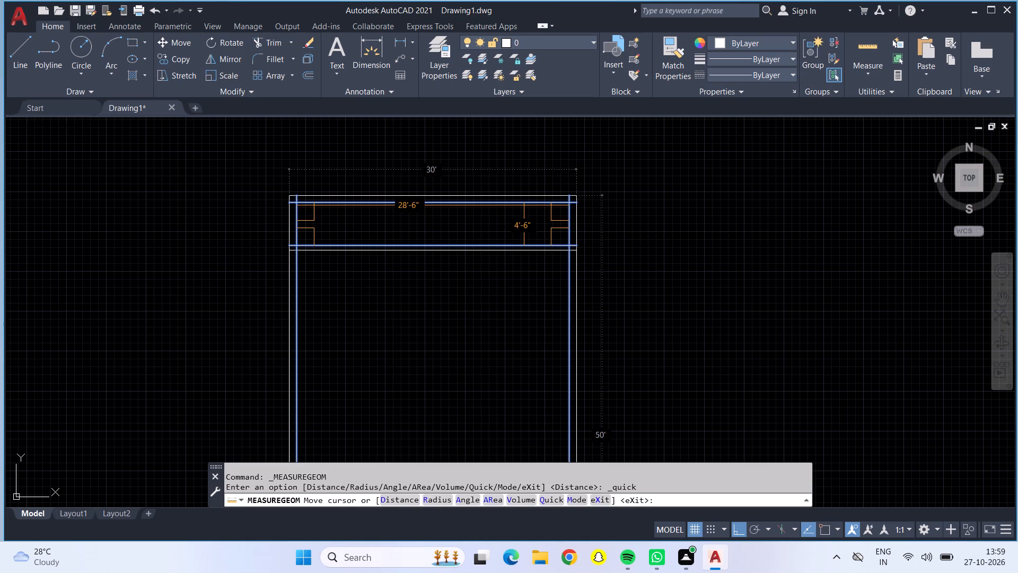
key("ctrl+z")
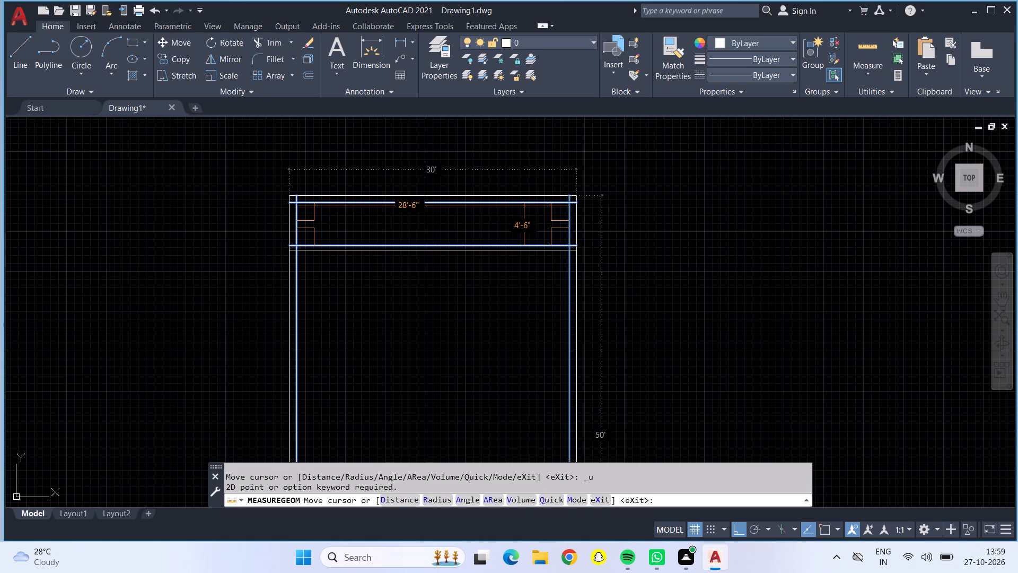
key("Escape")
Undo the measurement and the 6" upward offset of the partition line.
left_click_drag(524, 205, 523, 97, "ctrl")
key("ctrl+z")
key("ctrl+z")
Offset the horizontal partition line below the top wall 6" downward to form the first partition wall.
key("o")
key("Return")
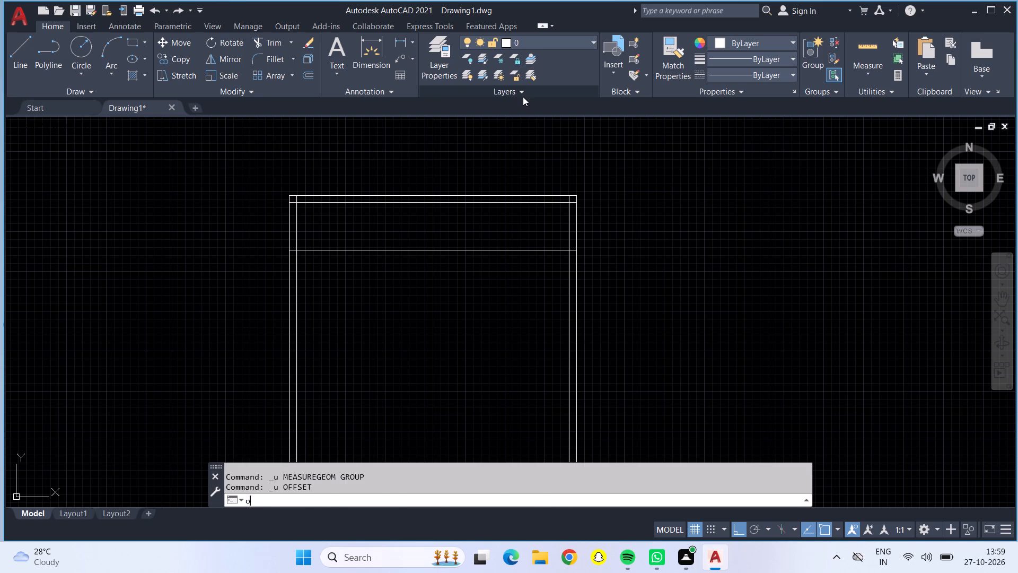
type("6\"")
key("Return")
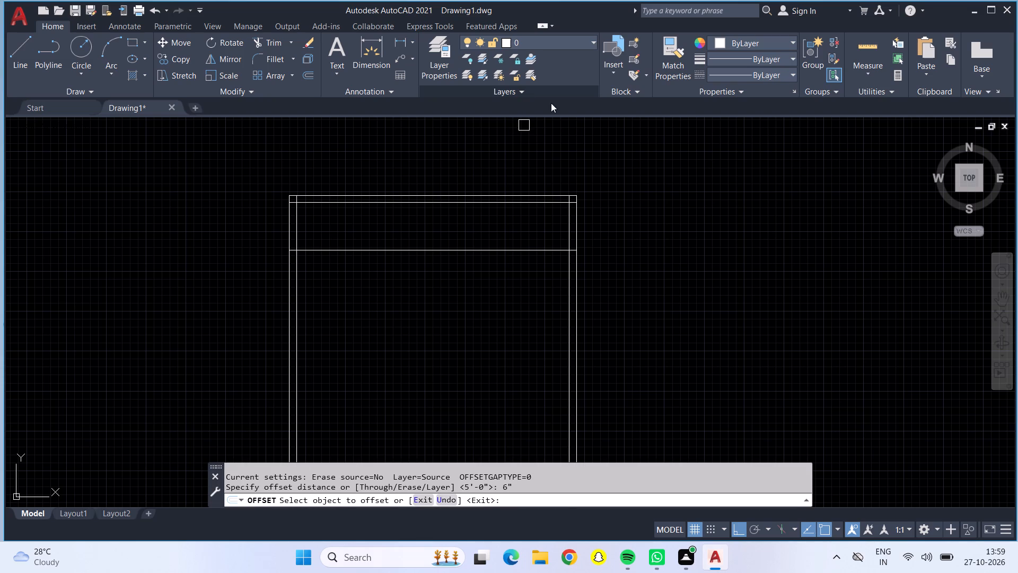
left_click(496, 249)
left_click(493, 268)
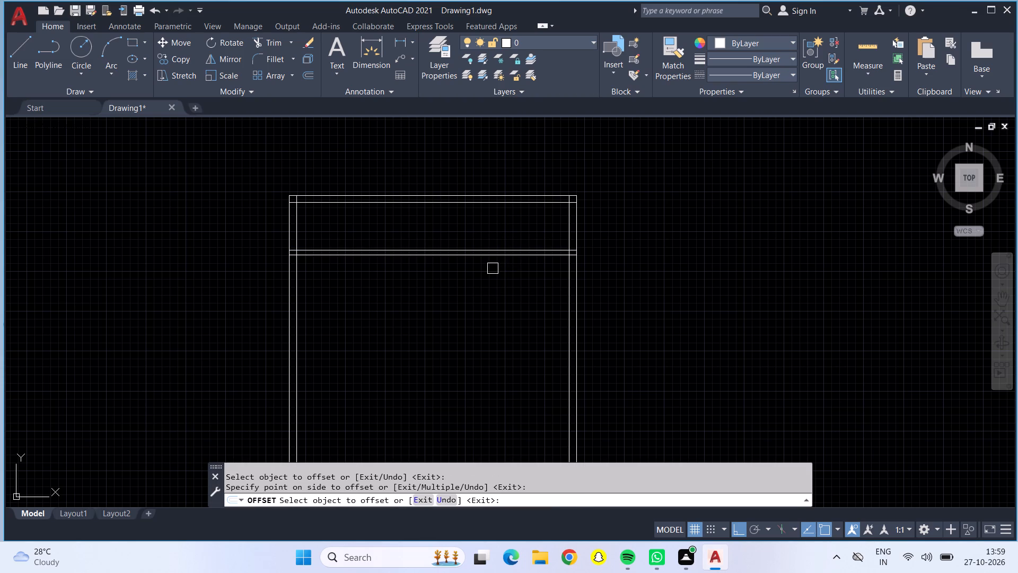
key("Escape")
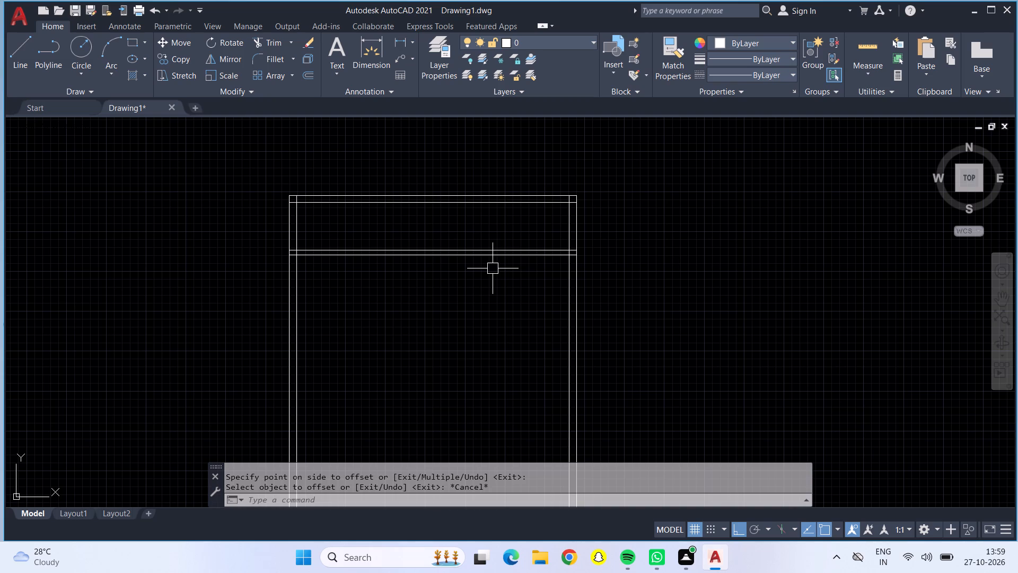
Offset the lower line of the first partition wall 10' downward.
key("o")
key("Return")
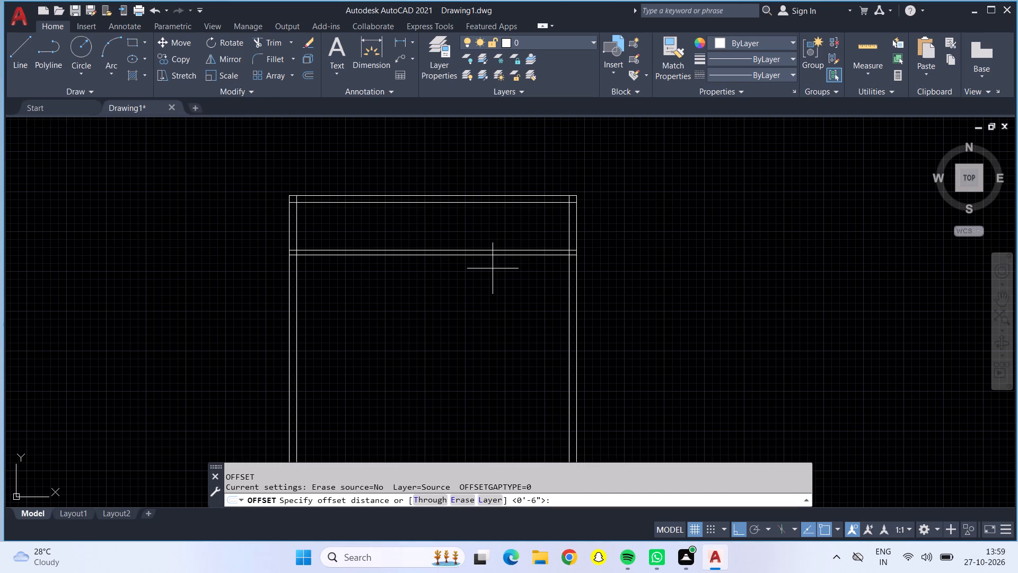
key("1")
key("0")
key("apostrophe")
key("Return")
left_click(484, 256)
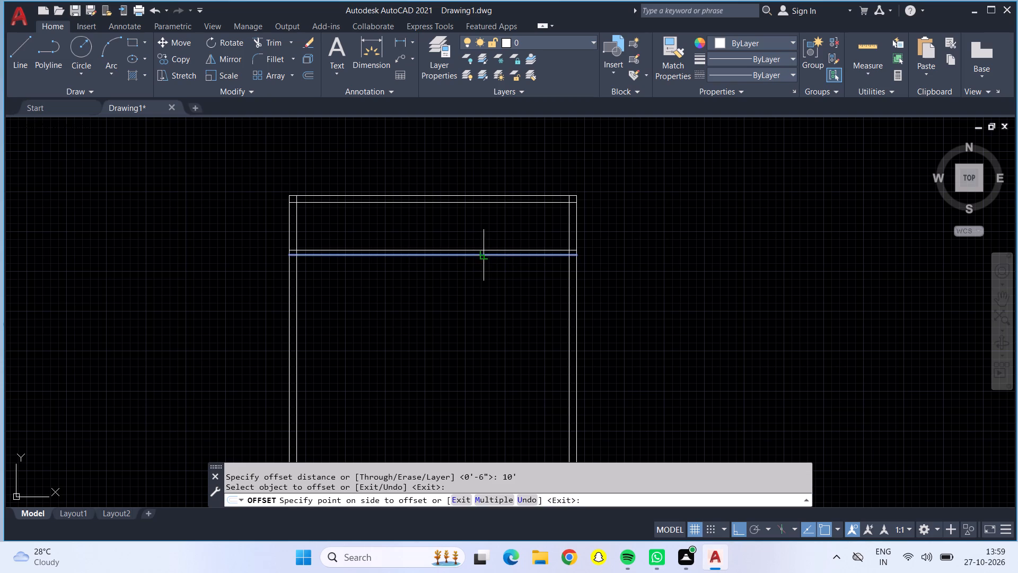
left_click(484, 322)
key("Escape")
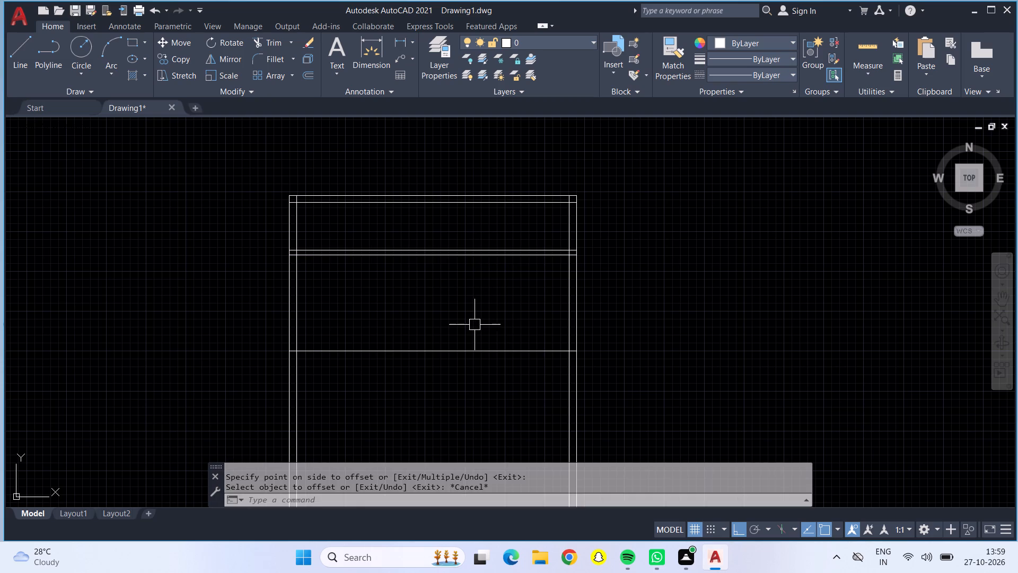
Offset the new horizontal line 6" downward to form the second partition wall.
key("o")
key("Return")
type("6\"")
key("Return")
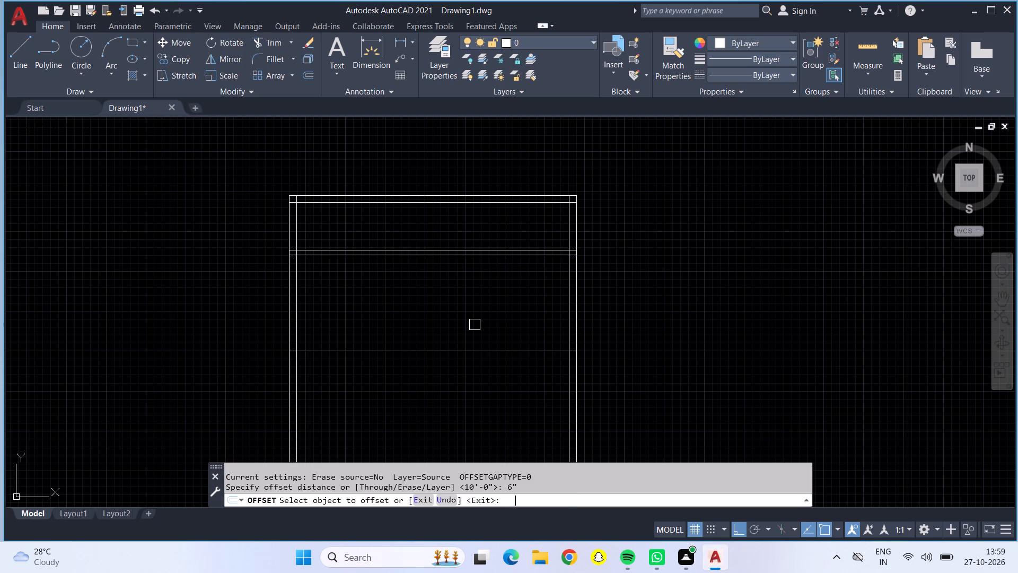
left_click(454, 350)
left_click(455, 387)
scroll(462, 385, "down", 2)
middle_click_drag(462, 385, 466, 385)
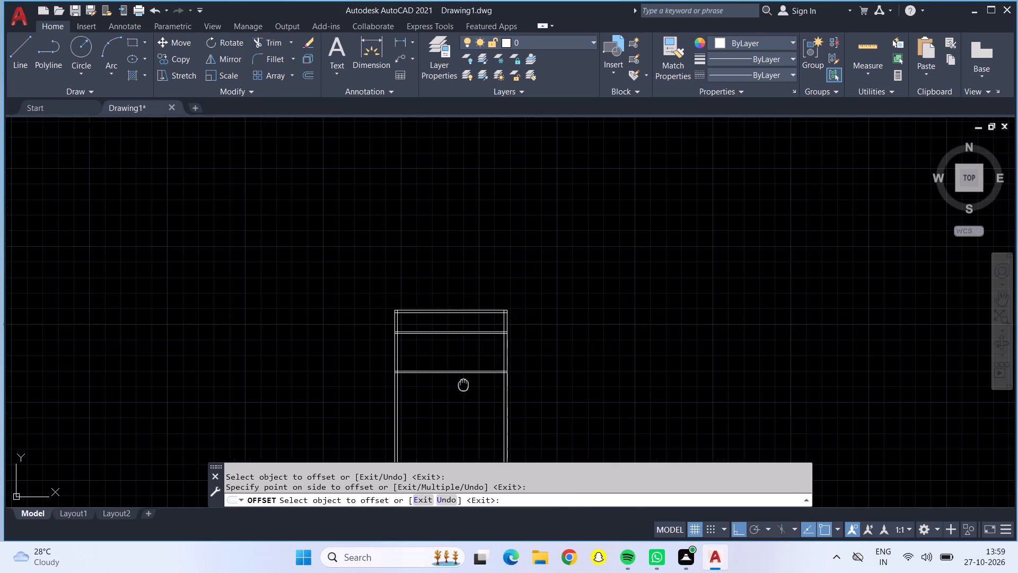
middle_click_drag(466, 385, 654, 391)
scroll(654, 391, "up", 2)
scroll(654, 395, "down", 1)
middle_click_drag(654, 396, 612, 303)
middle_click(612, 303)
scroll(612, 303, "up", 1)
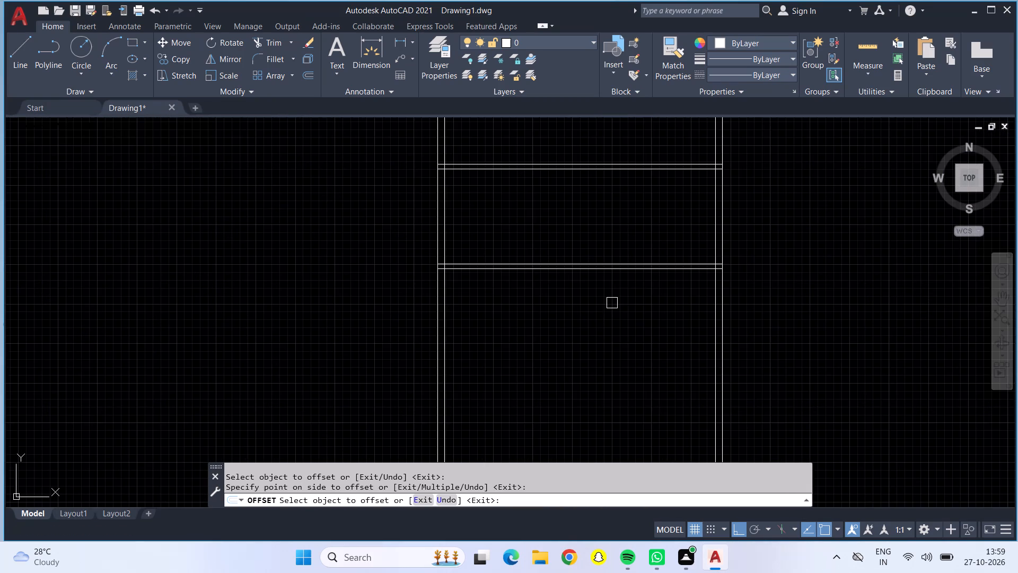
middle_click_drag(614, 314, 603, 259)
scroll(603, 259, "up", 1)
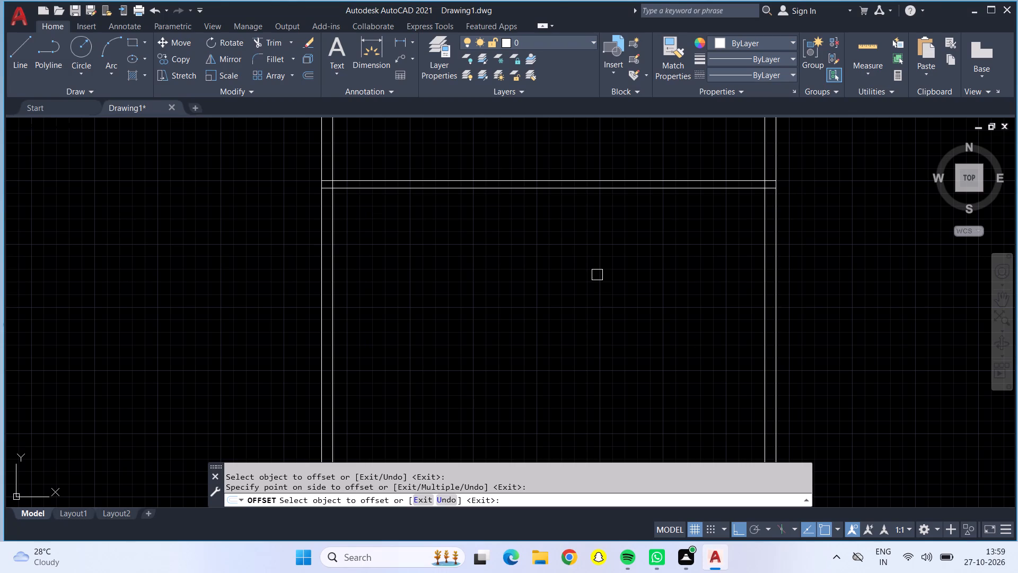
key("Escape")
Offset the lower line of the second partition wall 7'8" downward.
key("o")
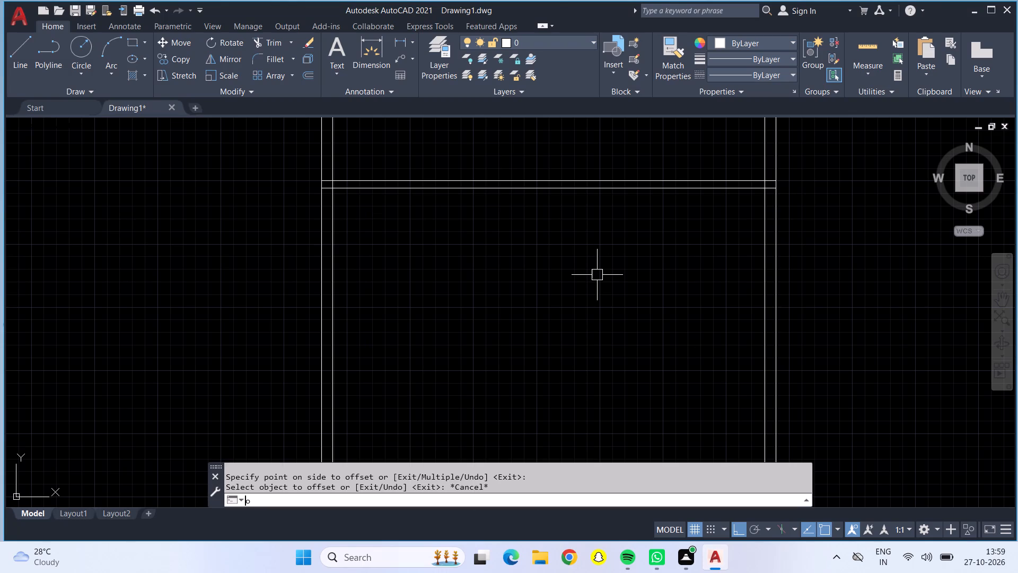
key("Return")
key("1")
key("BackSpace")
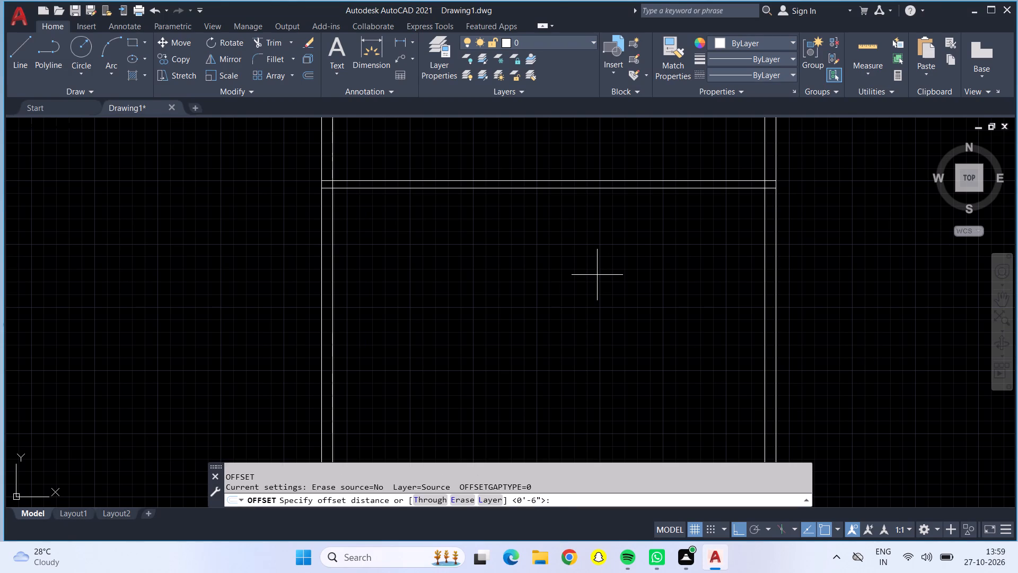
key("7")
type("'8\"")
key("Return")
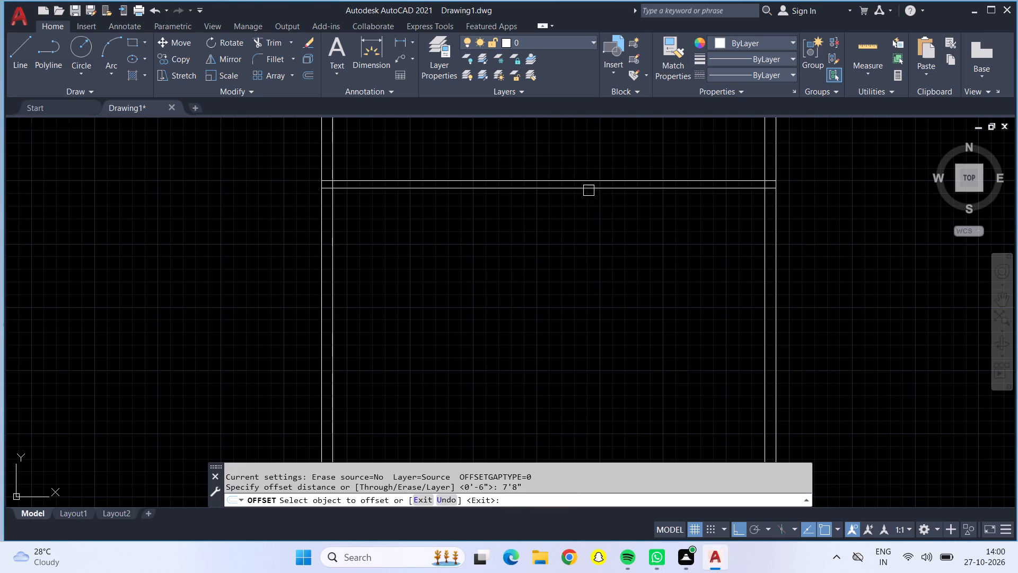
left_click(590, 191)
left_click_drag(600, 240, 603, 246)
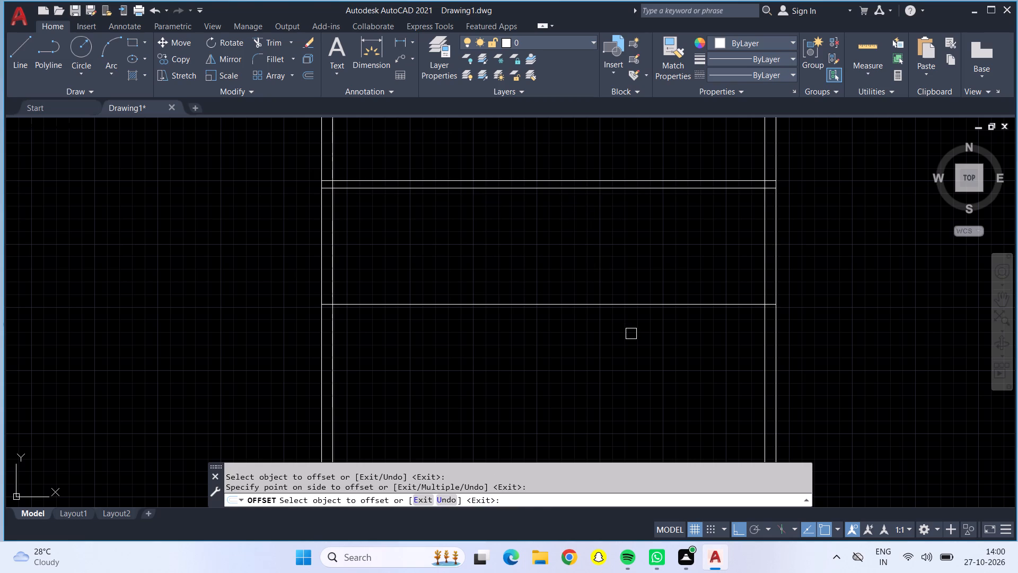
key("Escape")
Offset the lowest partition line 6" downward to form the third partition wall.
key("o")
key("Return")
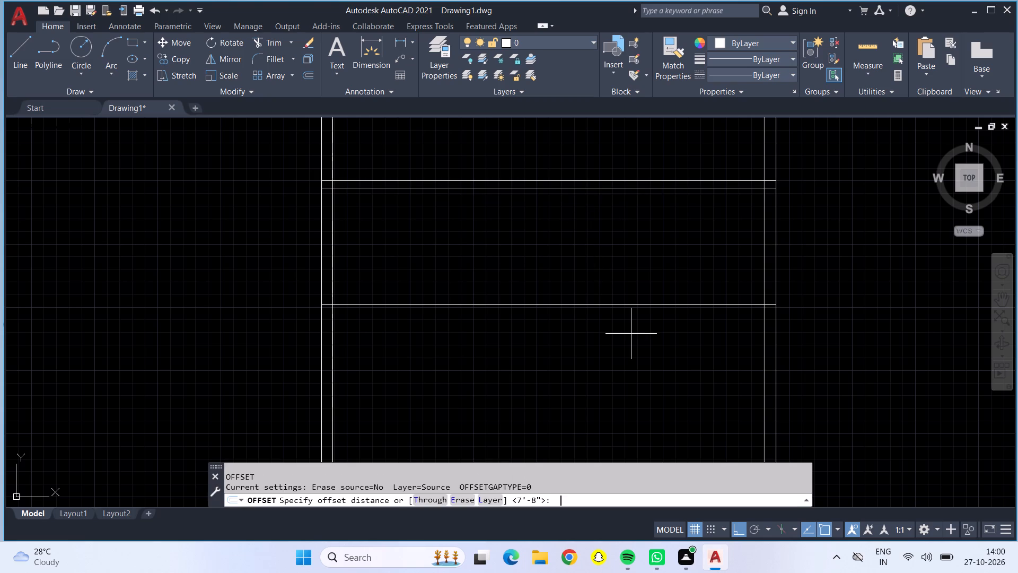
type("6\"")
key("Return")
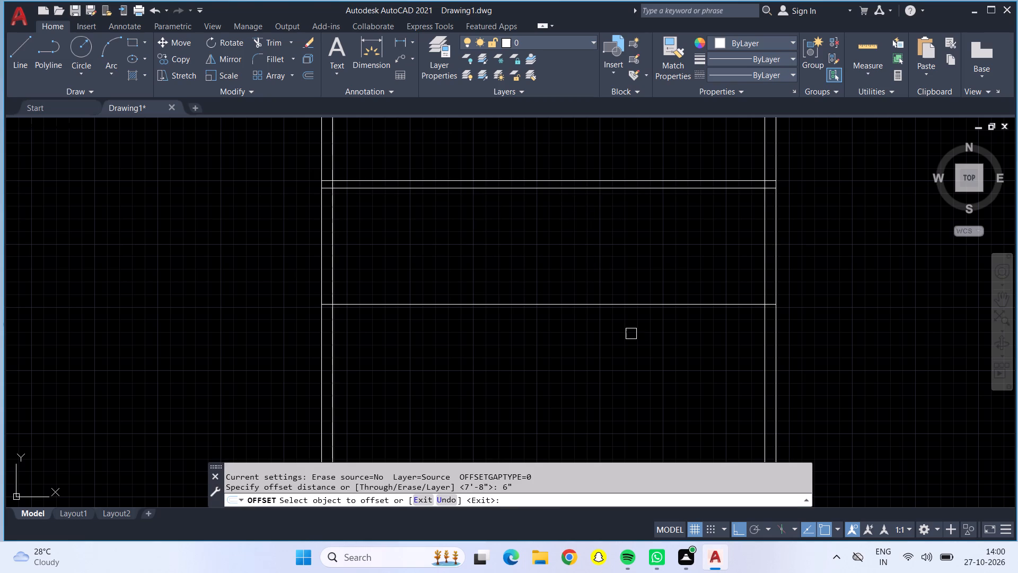
left_click_drag(629, 302, 635, 389)
left_click(634, 388)
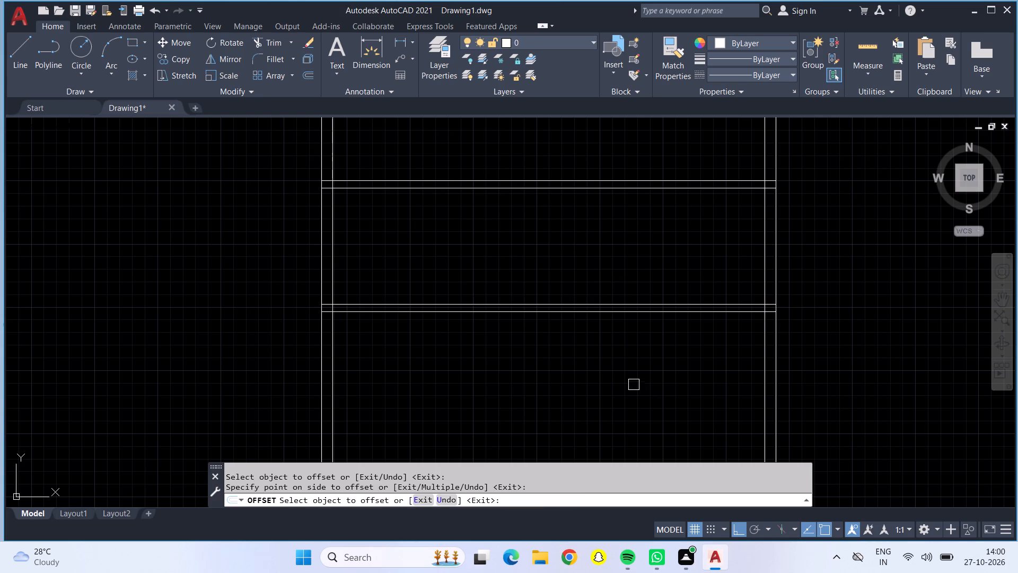
scroll(640, 371, "down", 2)
middle_click_drag(645, 366, 636, 276)
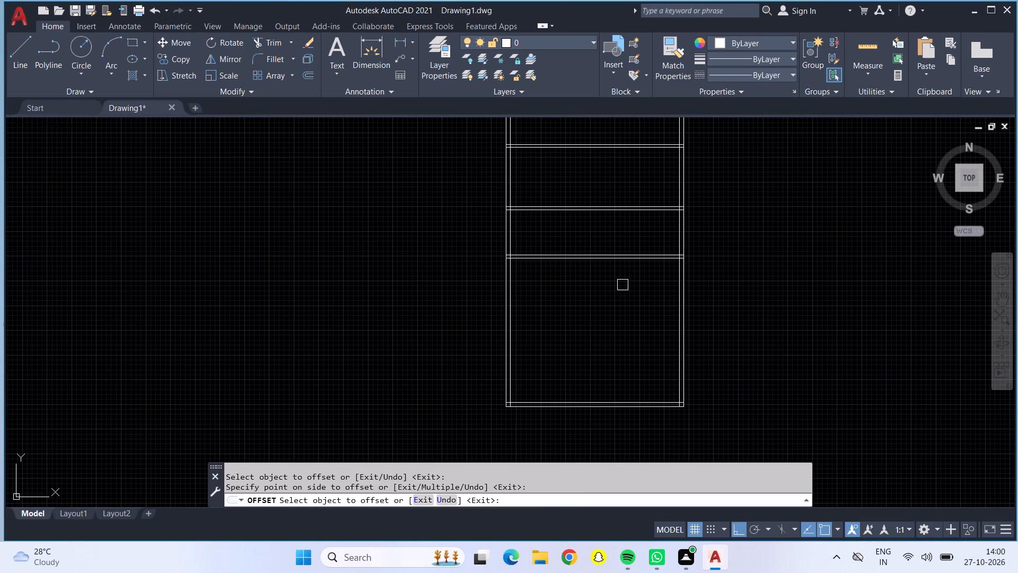
scroll(622, 285, "up", 1)
middle_click_drag(638, 294, 697, 329)
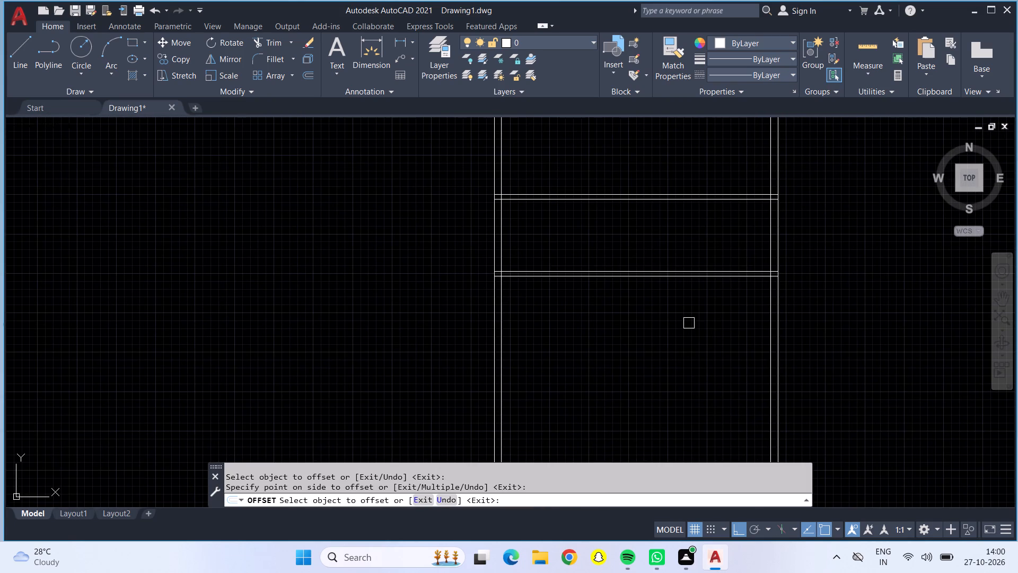
key("Escape")
Offset the lower line of the third partition wall 10' downward.
key("o")
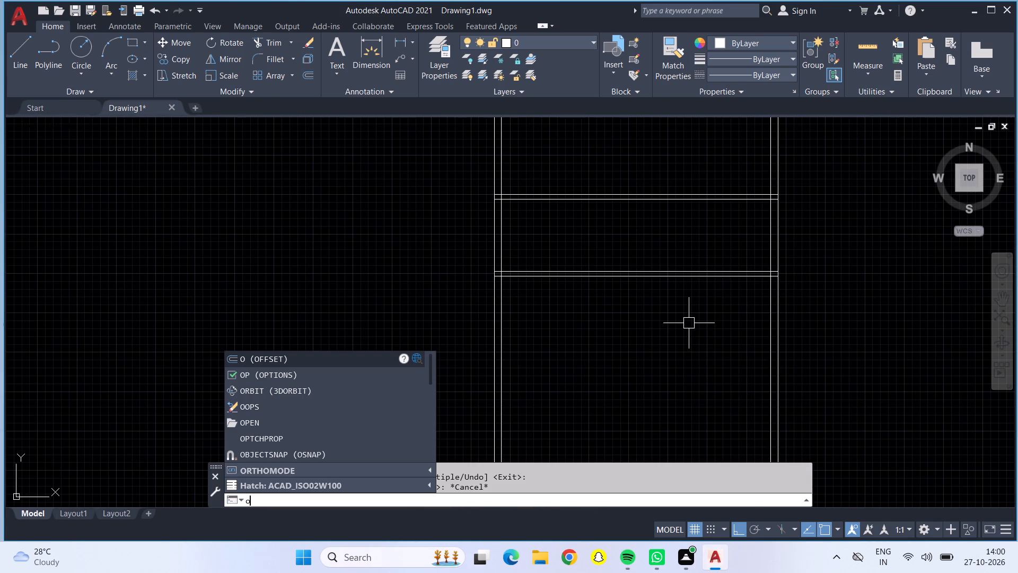
key("Return")
type("10'")
key("Return")
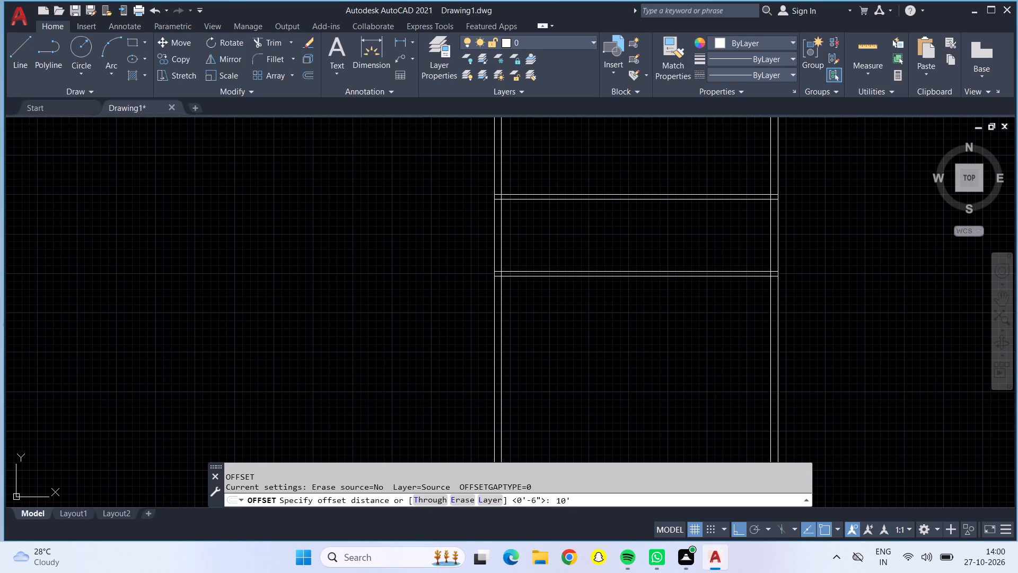
left_click(715, 279)
left_click(722, 310)
key("Escape")
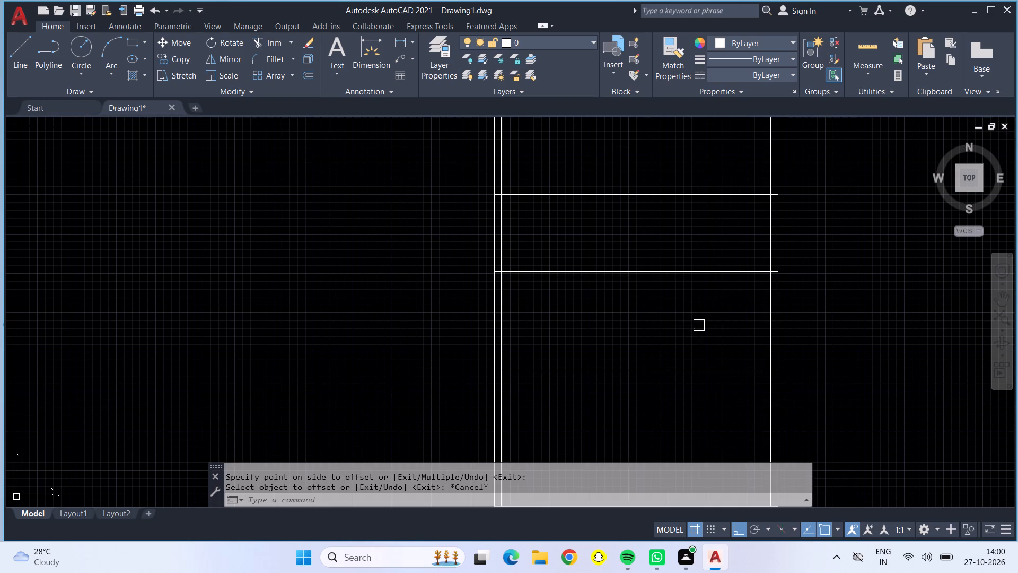
Offset the lowest partition line 6" downward to form the fourth partition wall.
key("o")
key("Return")
type("6\"")
key("Return")
left_click(703, 368)
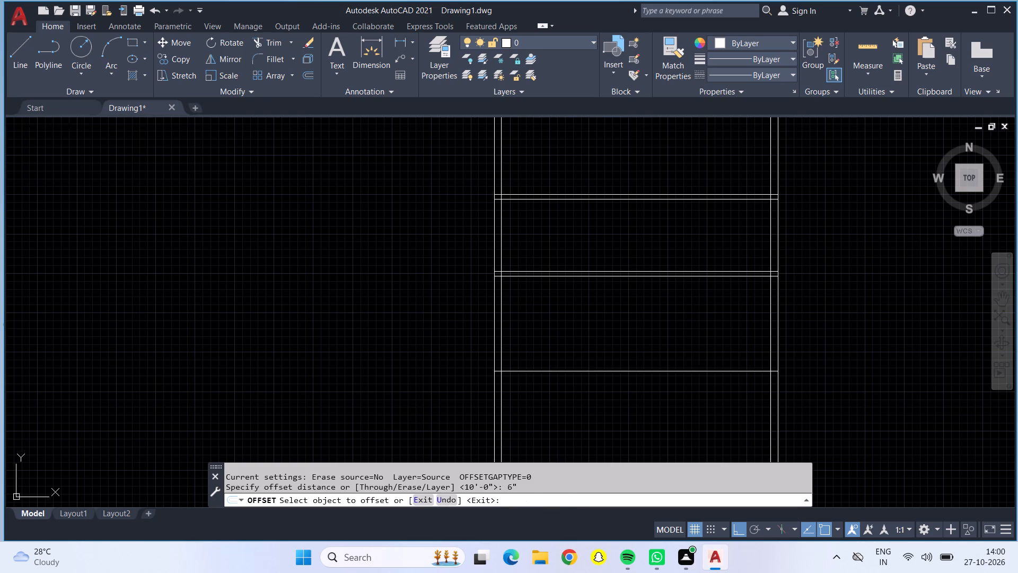
left_click(712, 418)
key("Escape")
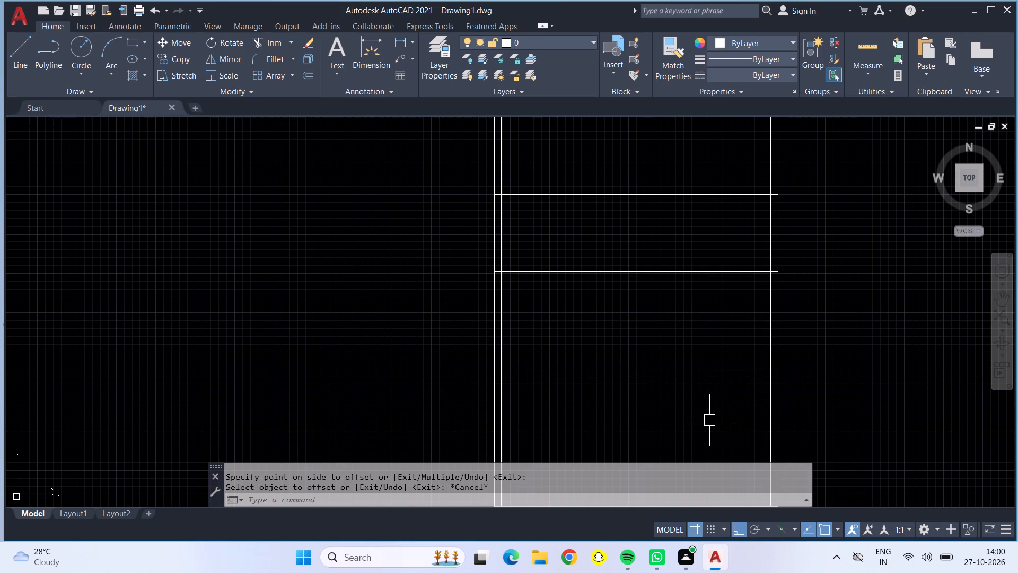
Begin another Offset for the area around the top wall and the first partition wall.
key("o")
key("Return")
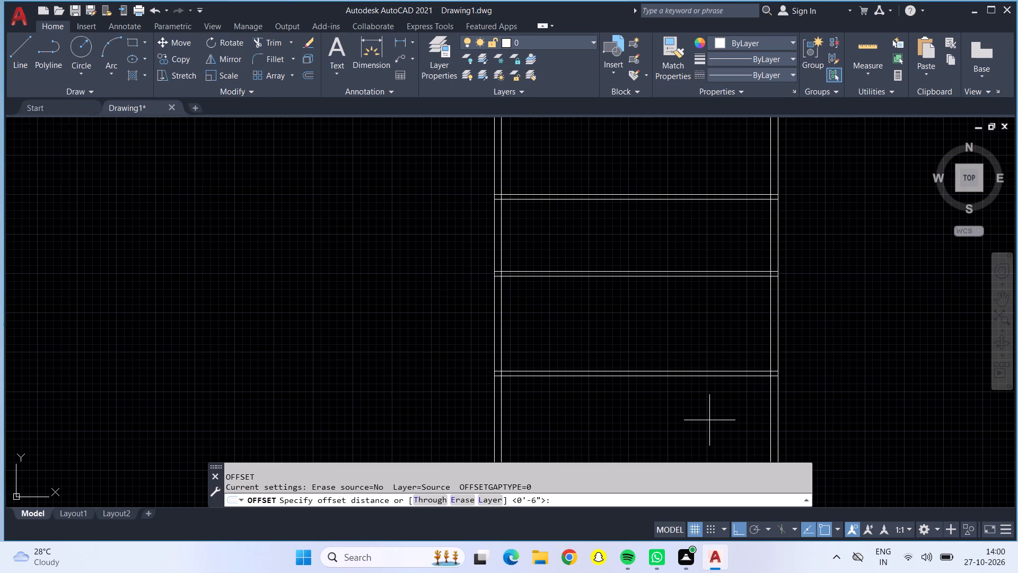
key("5")
key("BackSpace")
key("BackSpace")
key("BackSpace")
key("BackSpace")
scroll(701, 419, "down", 1)
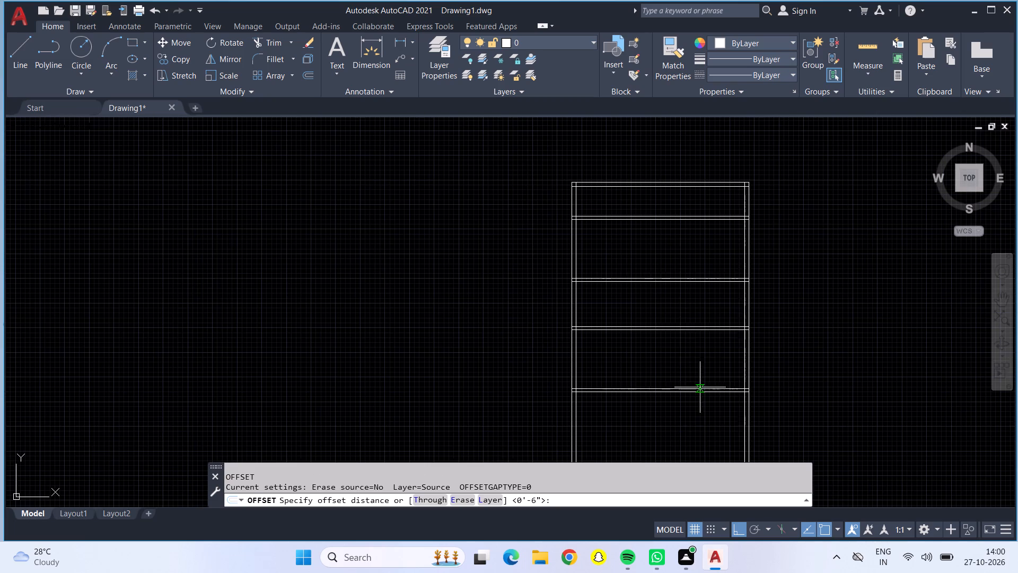
scroll(659, 243, "up", 1)
middle_click_drag(680, 247, 677, 387)
scroll(677, 387, "up", 1)
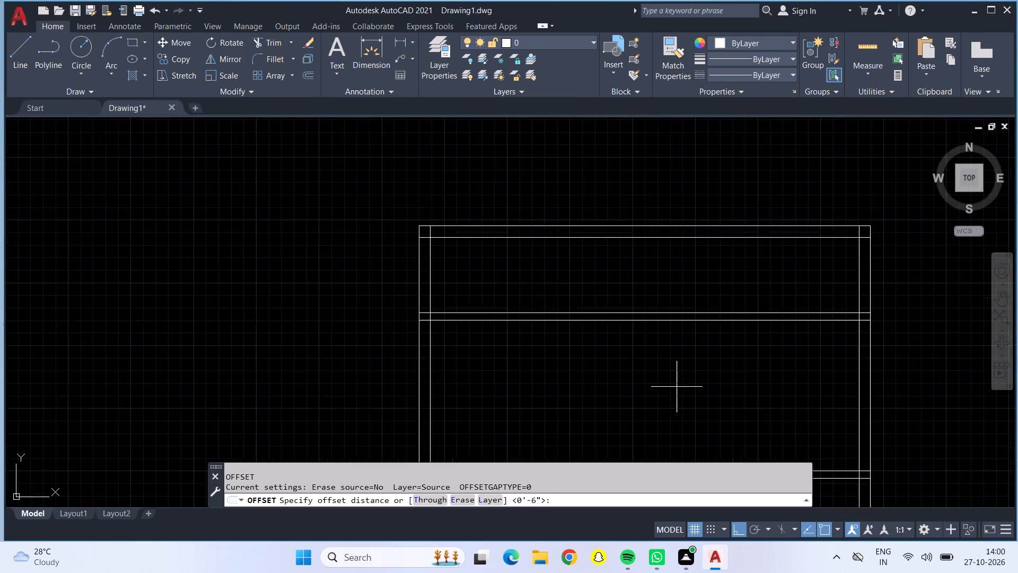
scroll(677, 387, "up", 1)
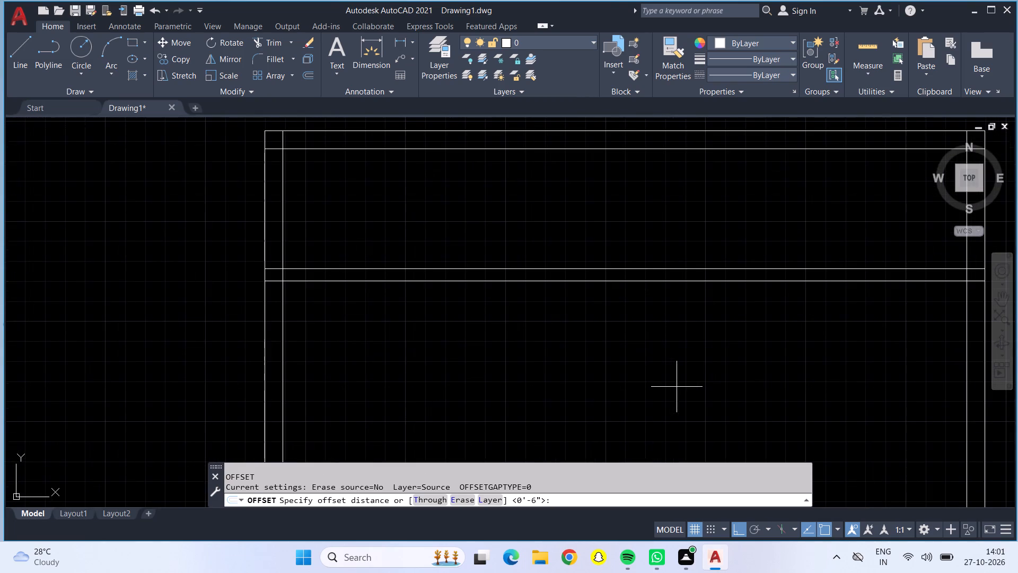
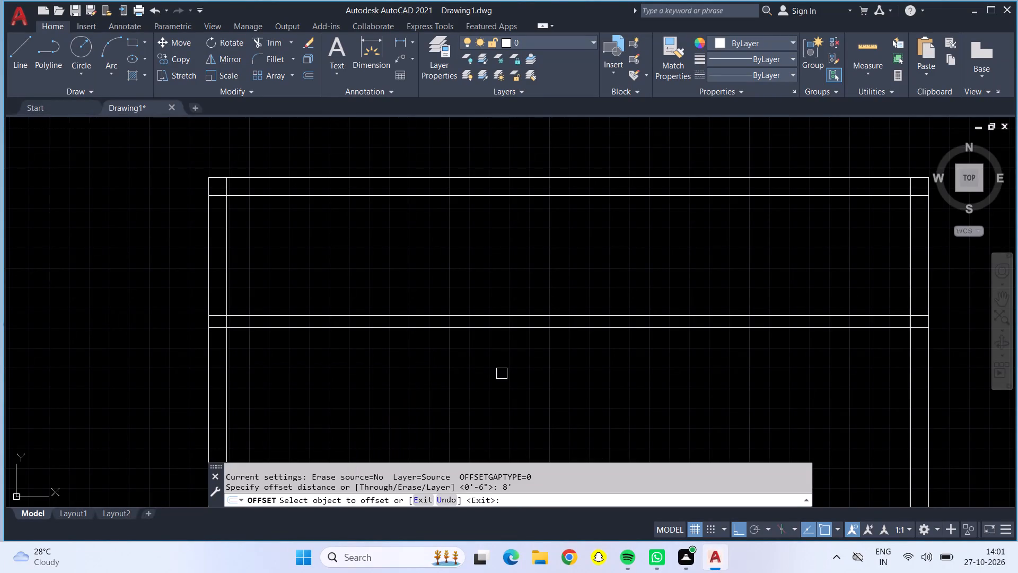
Offset the inner lines of both side outer walls 8' inward.
left_click(228, 230)
left_click_drag(511, 270, 519, 272)
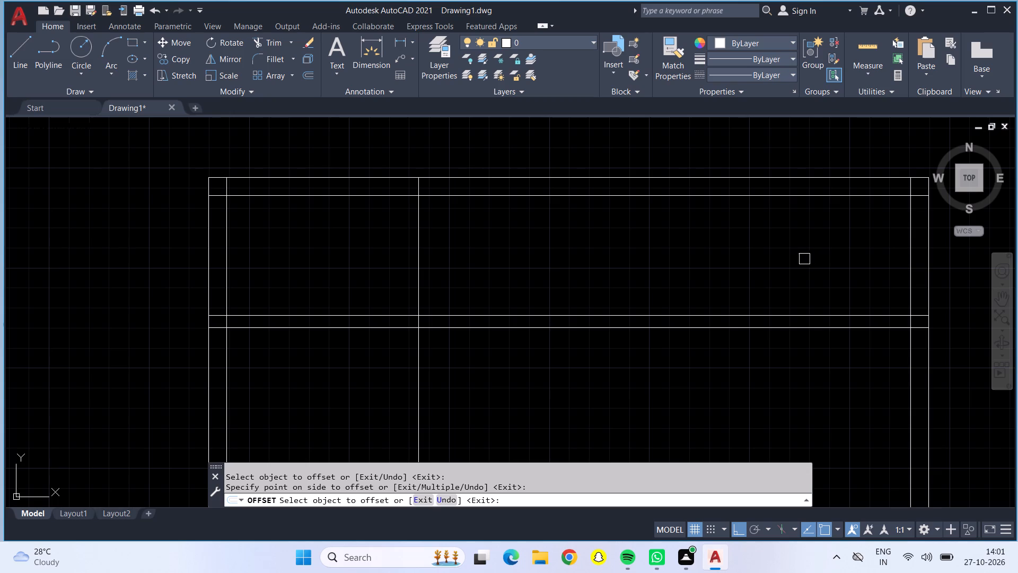
left_click(909, 283)
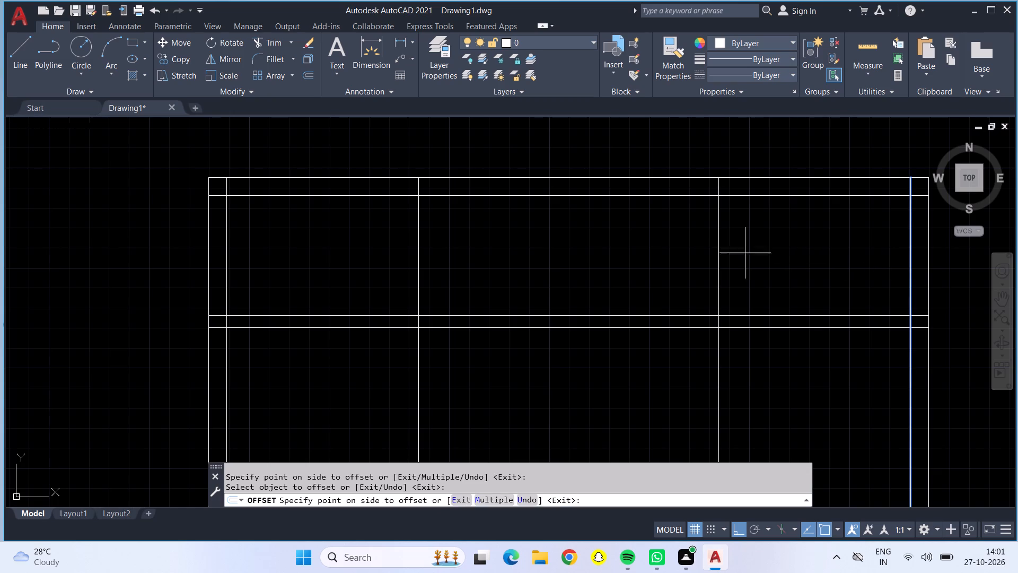
left_click(705, 247)
key("Escape")
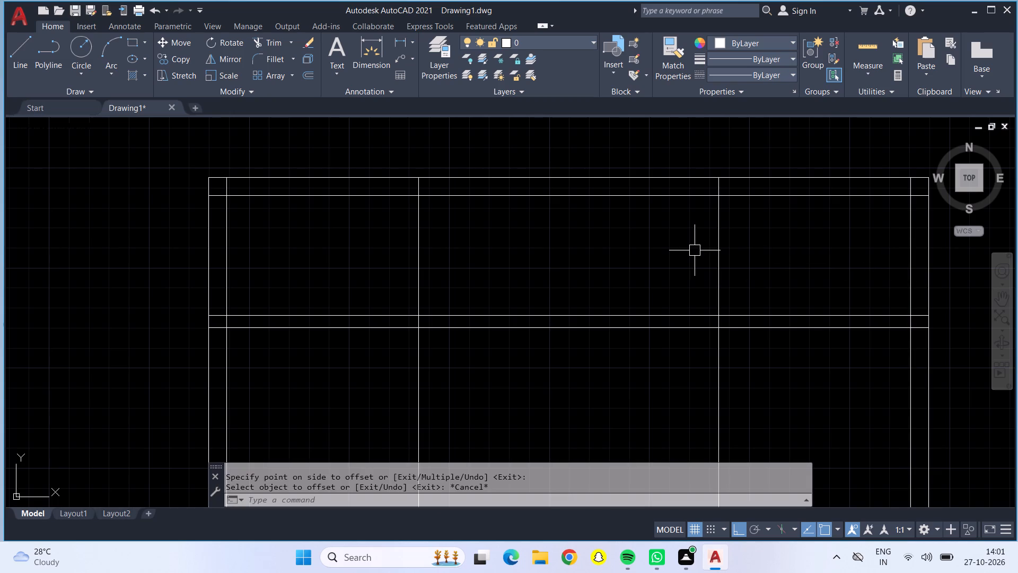
Offset both new vertical lines 6" toward the centre to form two vertical partition walls.
key("o")
key("Return")
type("6\"")
key("Return")
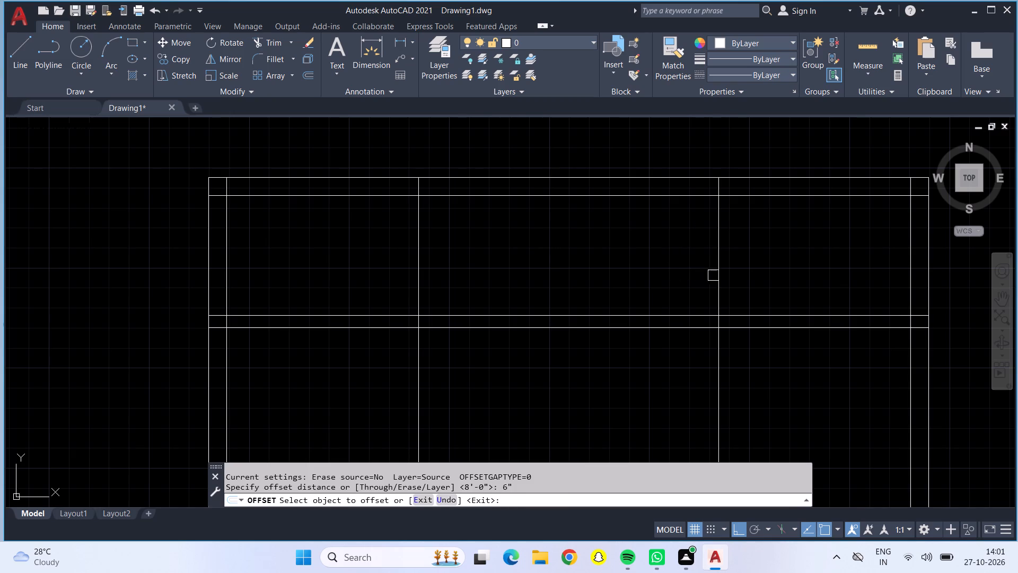
left_click(714, 275)
left_click_drag(682, 270, 675, 270)
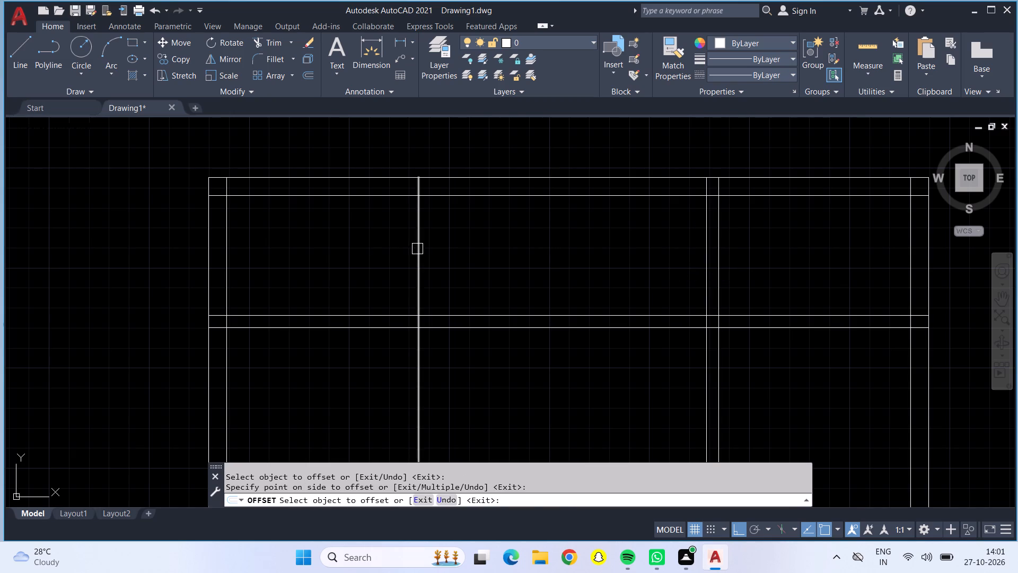
left_click(417, 249)
left_click(518, 244)
Quick-measure the top middle room between the two vertical partition walls.
left_click(866, 41)
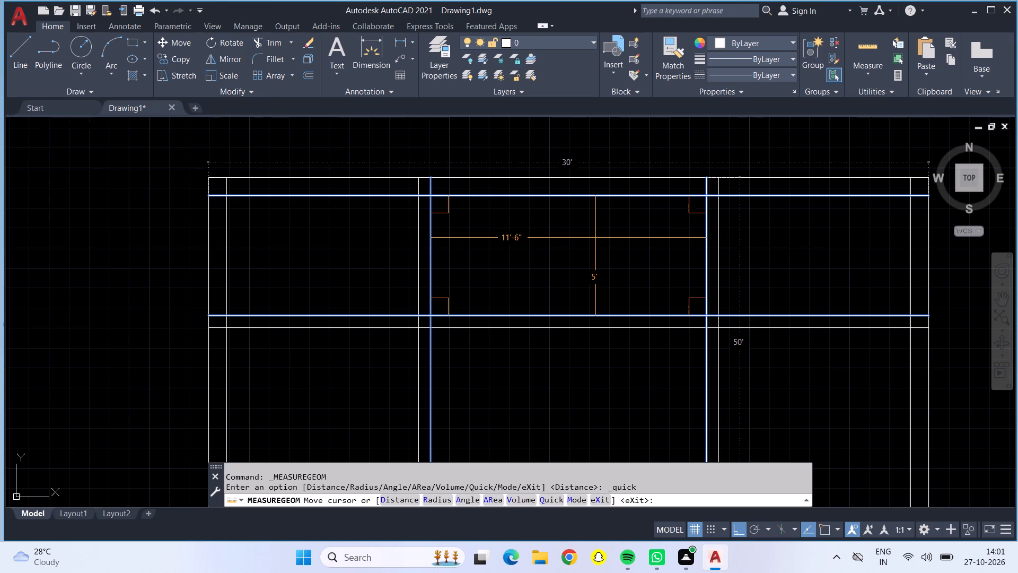
key("Escape")
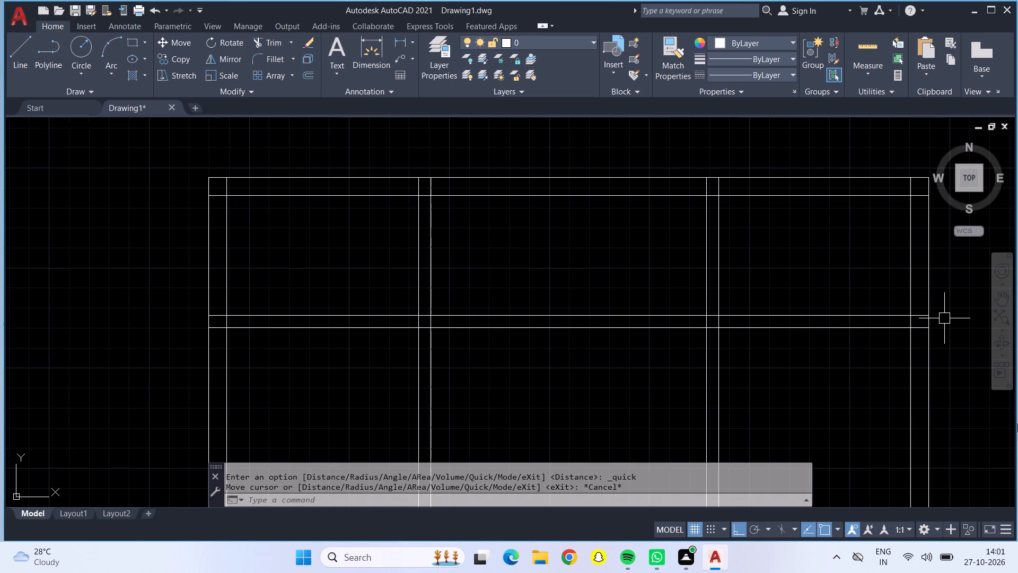
Offset the inner line of each vertical partition wall 6'6" toward the centre of the plan.
key("o")
key("Return")
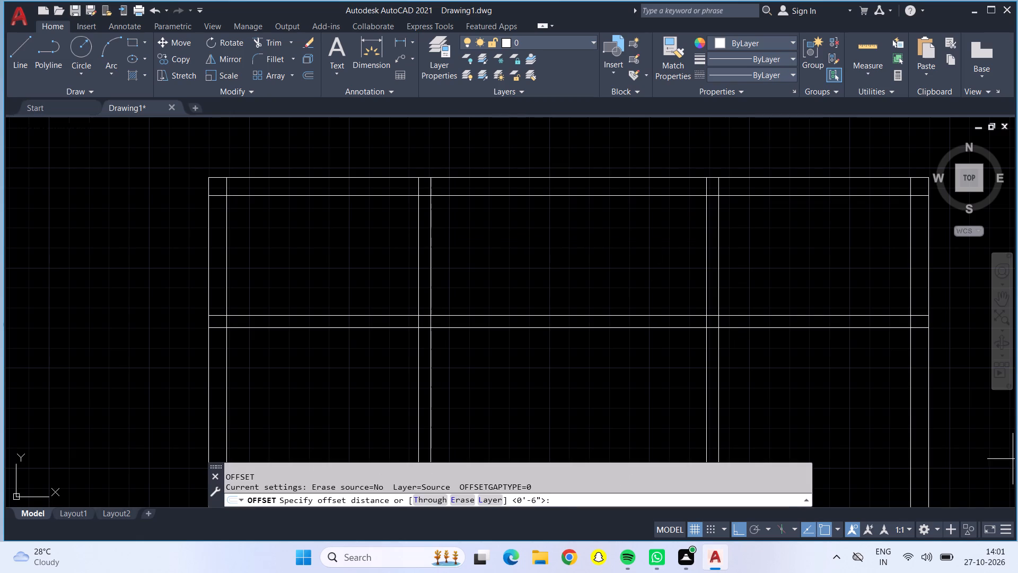
type("6'6")
key("shift+quotedbl")
key("Return")
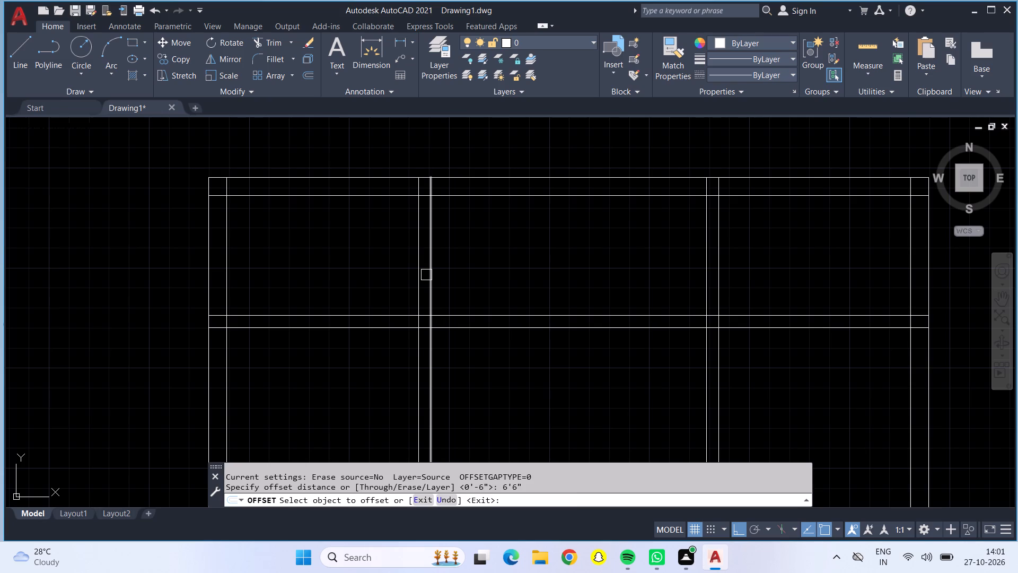
left_click(432, 275)
left_click(557, 288)
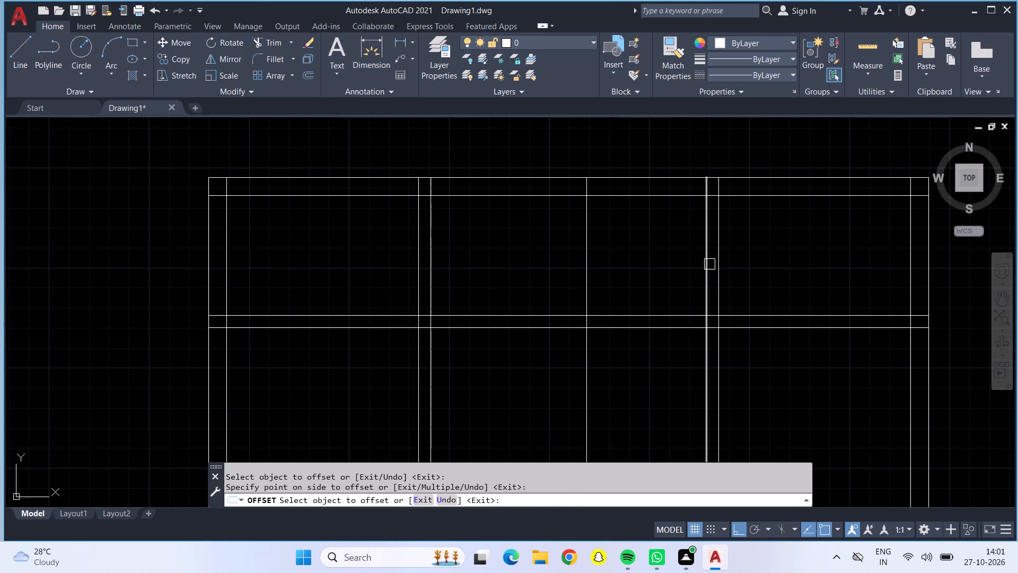
left_click(709, 264)
left_click(589, 249)
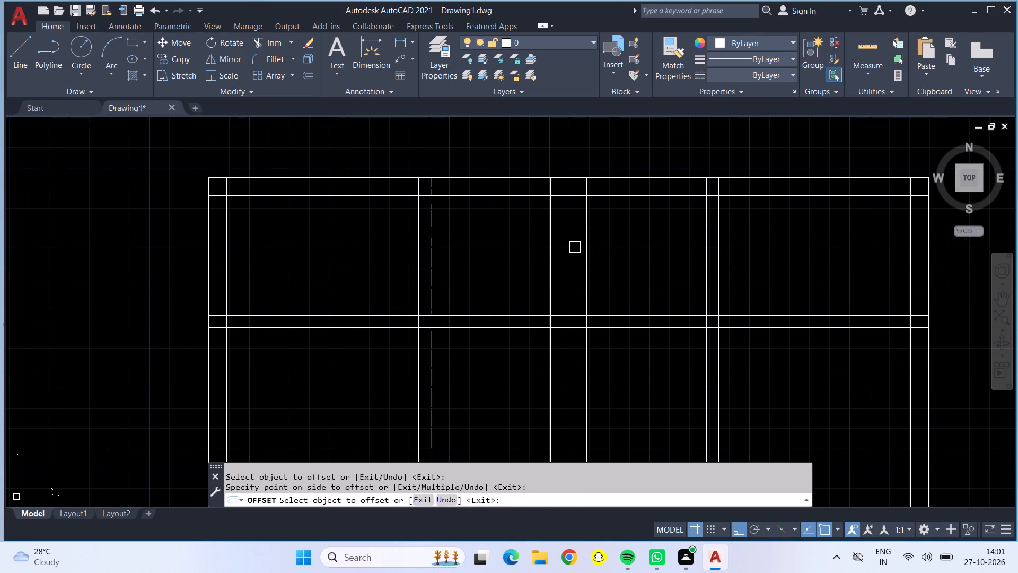
key("Escape")
Trim away all six interior vertical lines between the first and second horizontal partition walls.
scroll(572, 258, "up", 2)
scroll(572, 261, "down", 1)
middle_click_drag(572, 261, 583, 274)
scroll(583, 274, "down", 2)
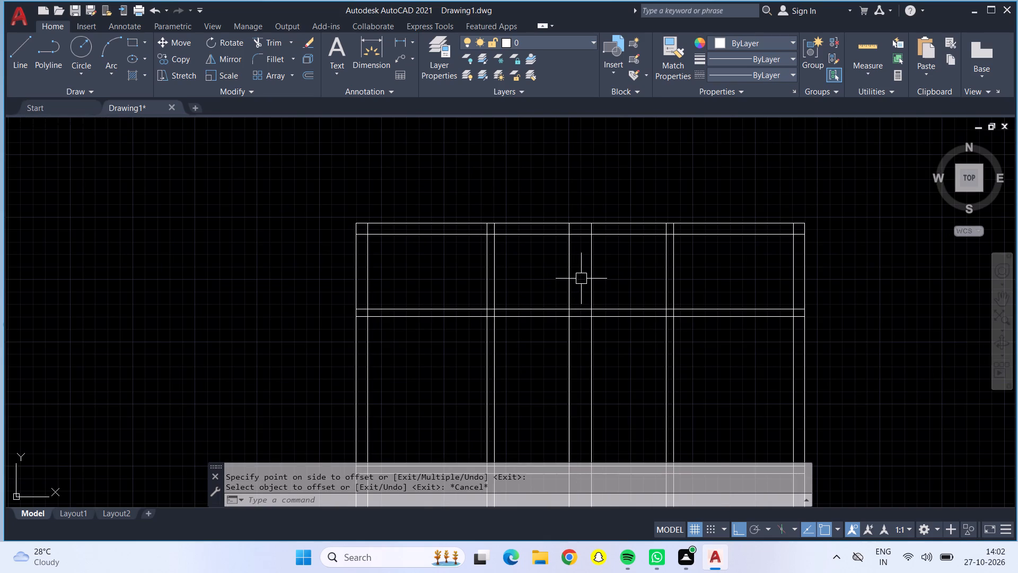
scroll(581, 279, "down", 1)
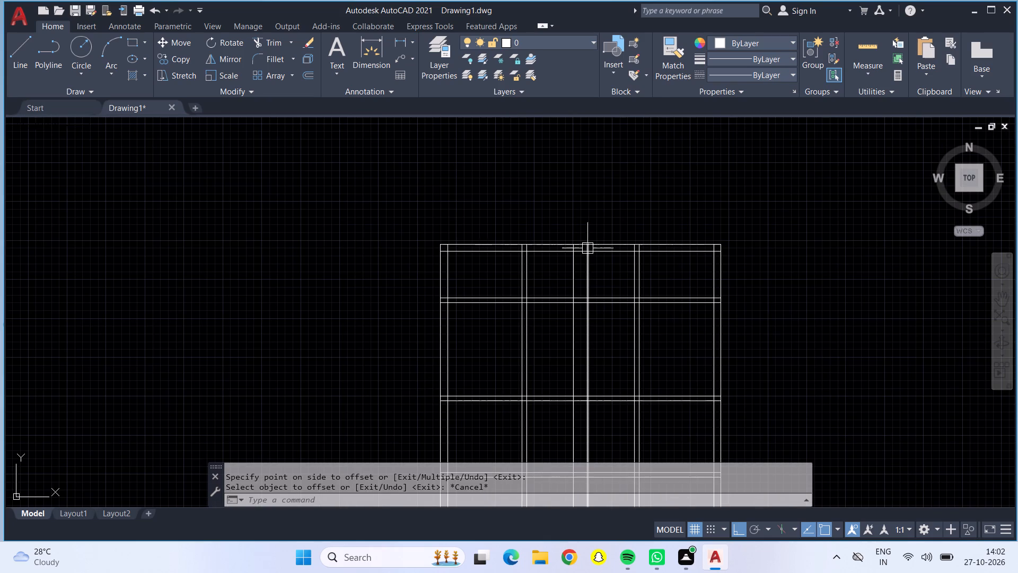
key("Escape")
left_click(260, 36)
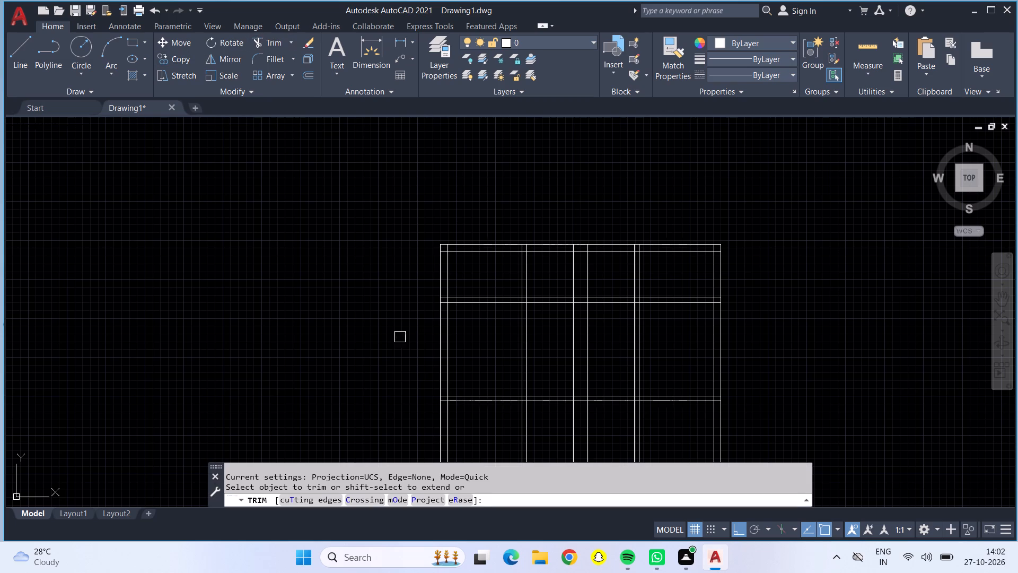
left_click_drag(495, 347, 663, 346)
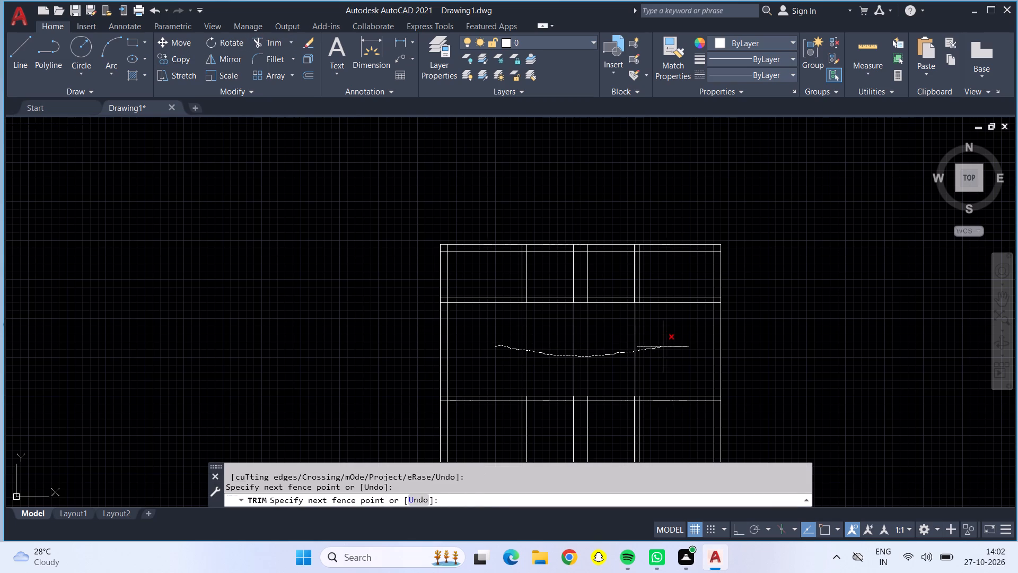
left_click_drag(663, 346, 661, 346)
middle_click_drag(585, 378, 576, 367)
scroll(583, 375, "down", 1)
middle_click(557, 278)
scroll(549, 347, "up", 1)
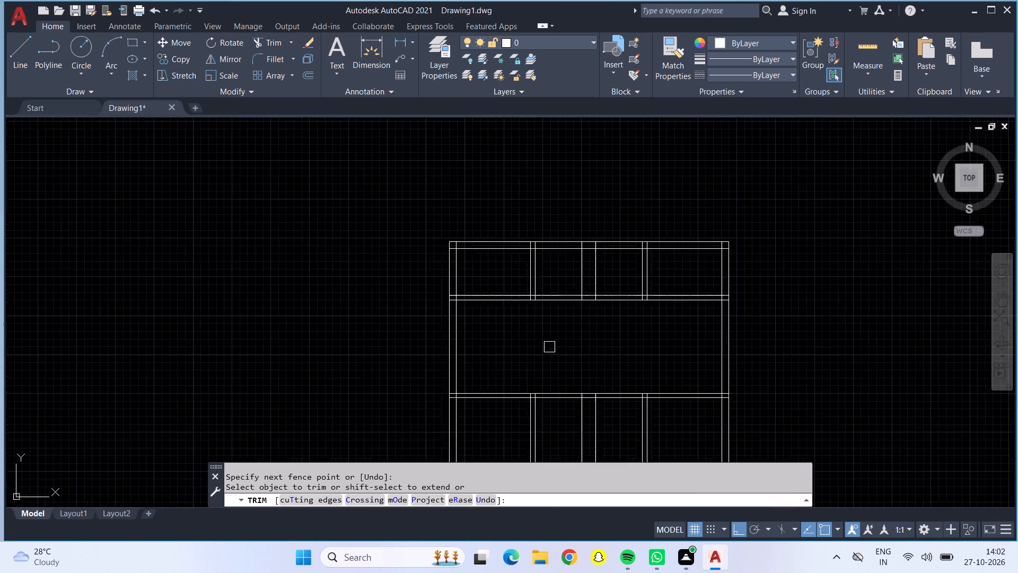
scroll(549, 347, "up", 2)
middle_click_drag(594, 380, 499, 283)
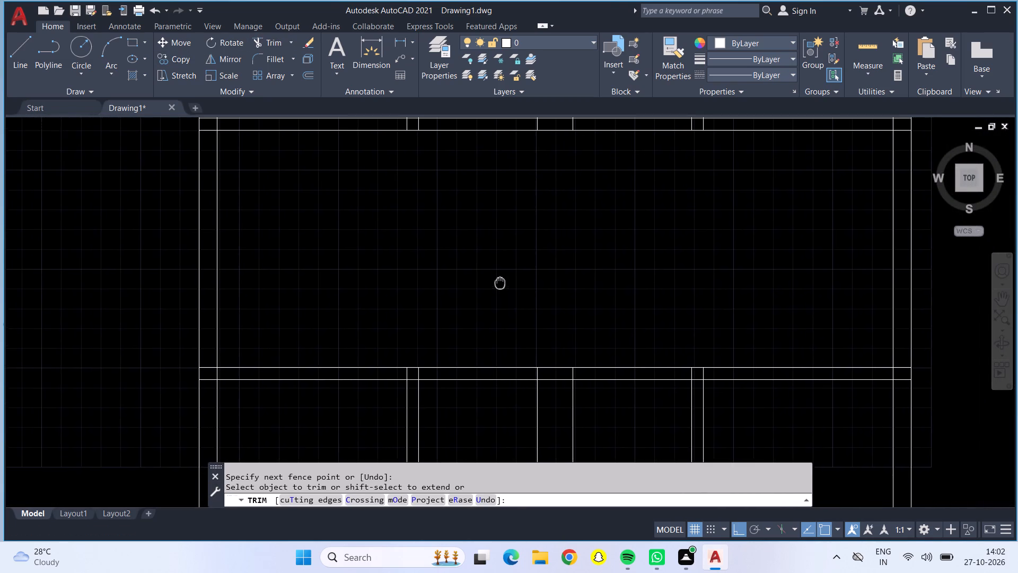
middle_click_drag(499, 283, 496, 299)
key("Escape")
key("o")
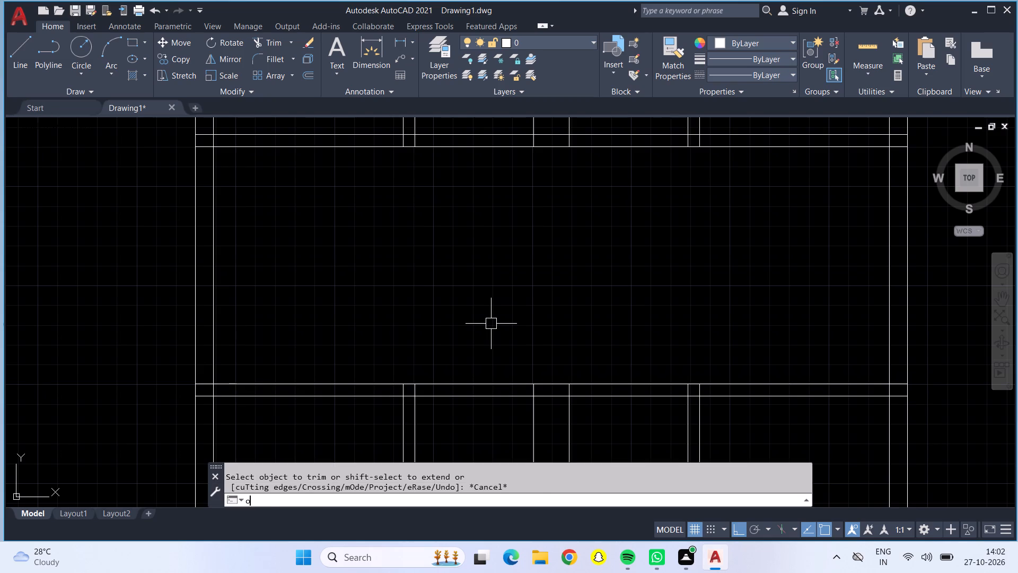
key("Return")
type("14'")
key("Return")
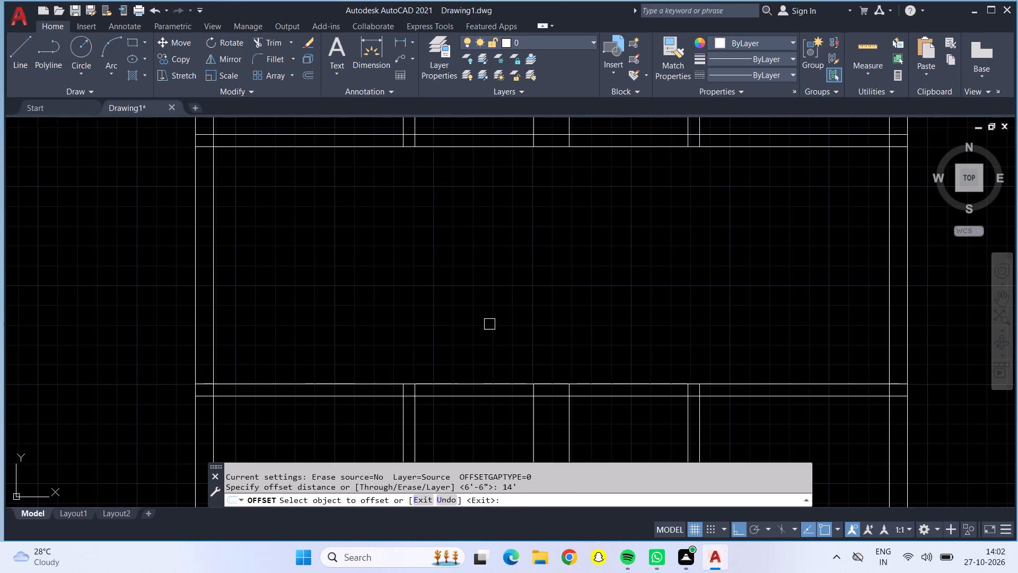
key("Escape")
Offset the inner lines of both side outer walls 14'4" inward to form a central divider.
key("o")
key("Return")
type("14'4\"")
key("Return")
left_click(214, 251)
left_click_drag(536, 262, 560, 277)
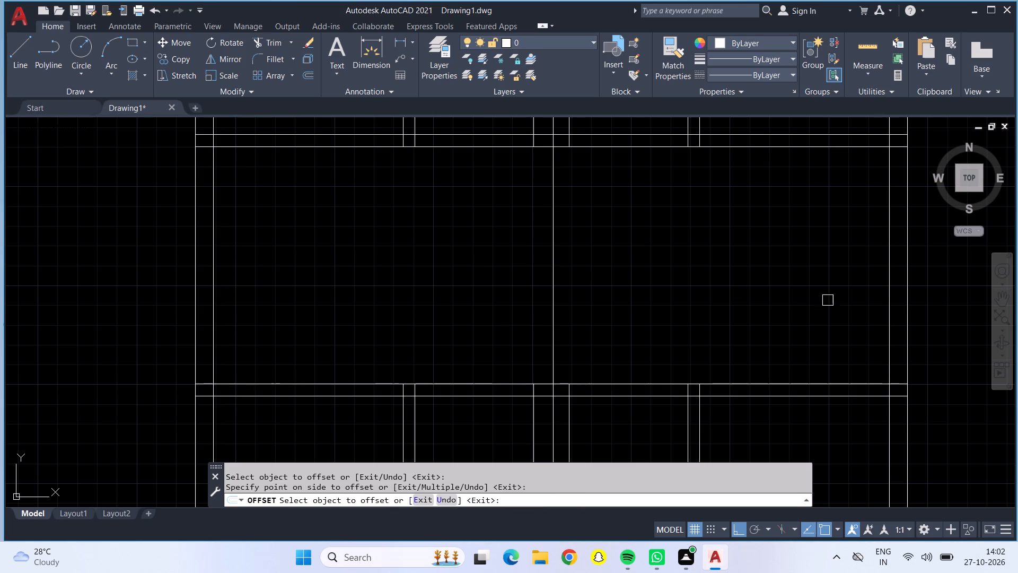
left_click(887, 307)
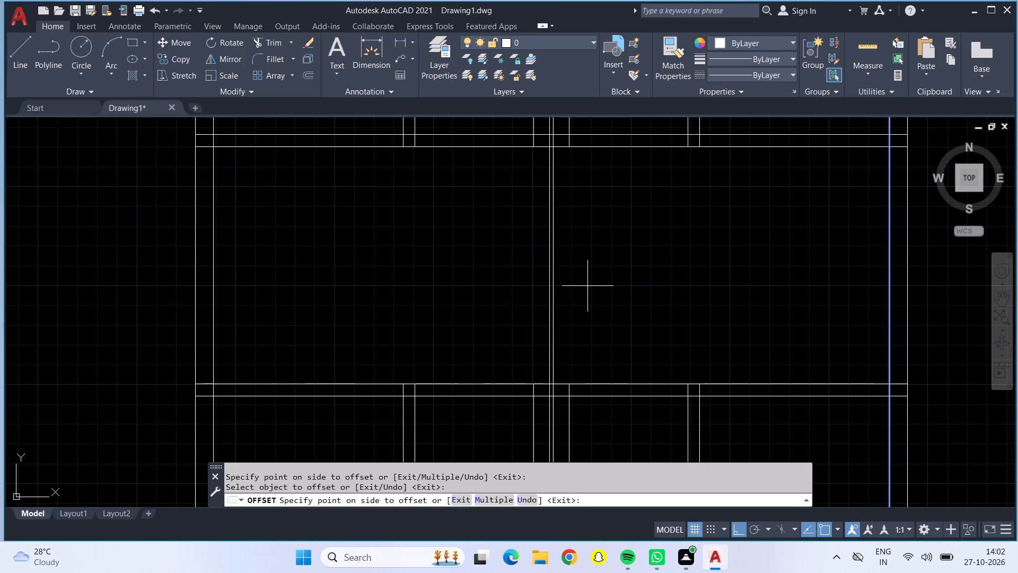
left_click(550, 281)
Trim the two 6'6" offset lines flanking the central divider out of the top row of rooms.
middle_click_drag(585, 283, 593, 298)
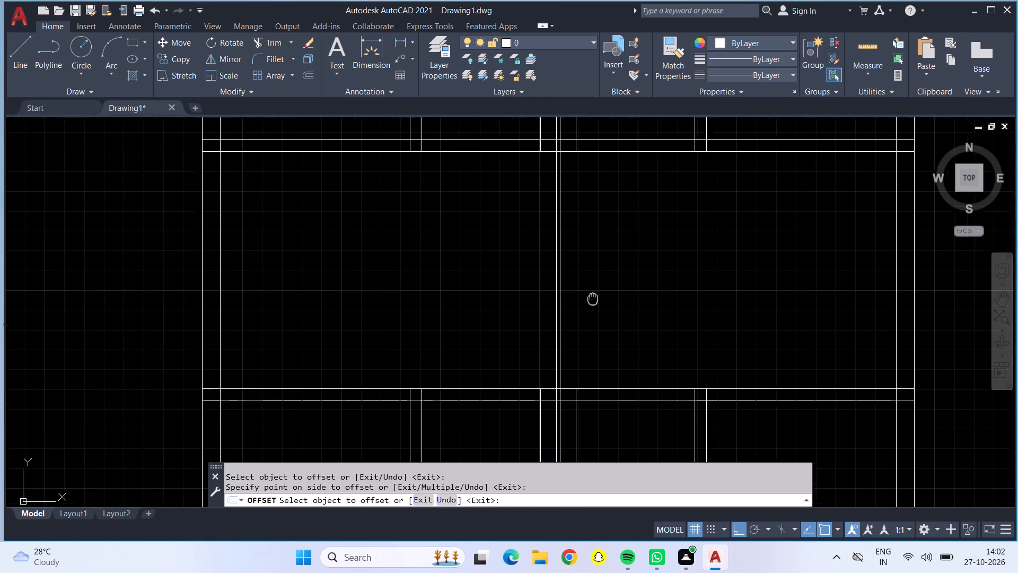
middle_click_drag(594, 400, 583, 509)
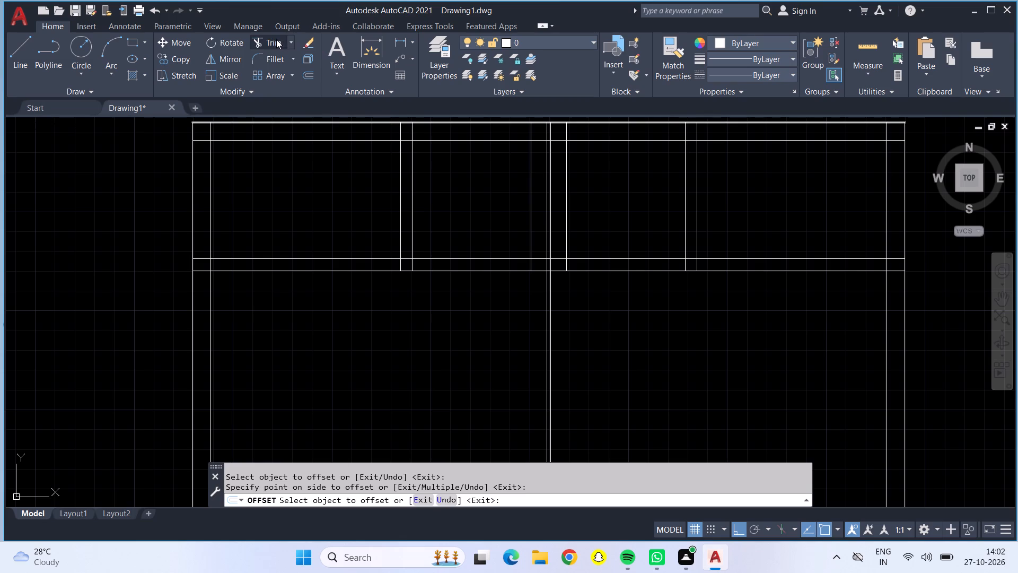
left_click(276, 39)
left_click(533, 194)
left_click(561, 198)
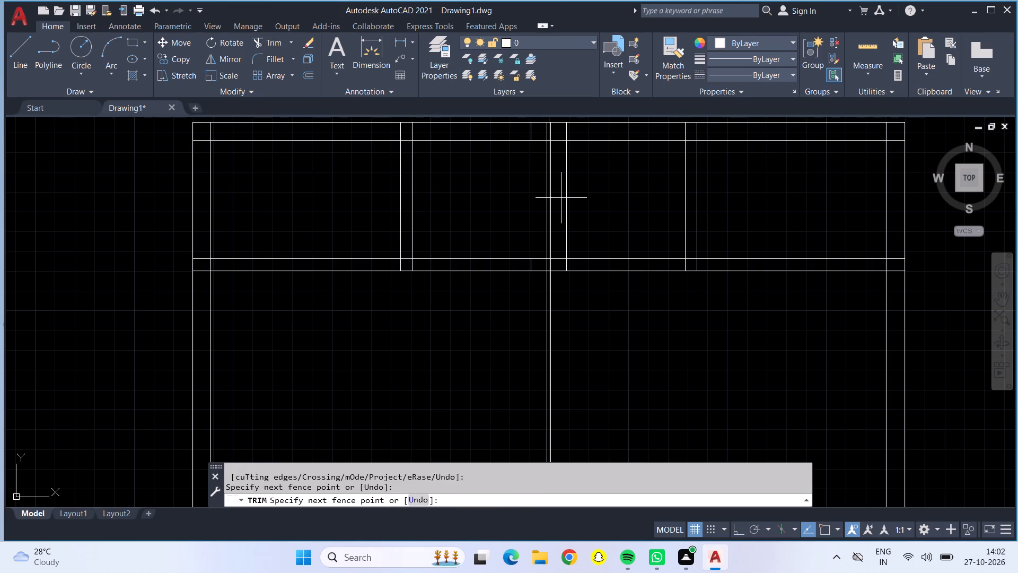
left_click(574, 204)
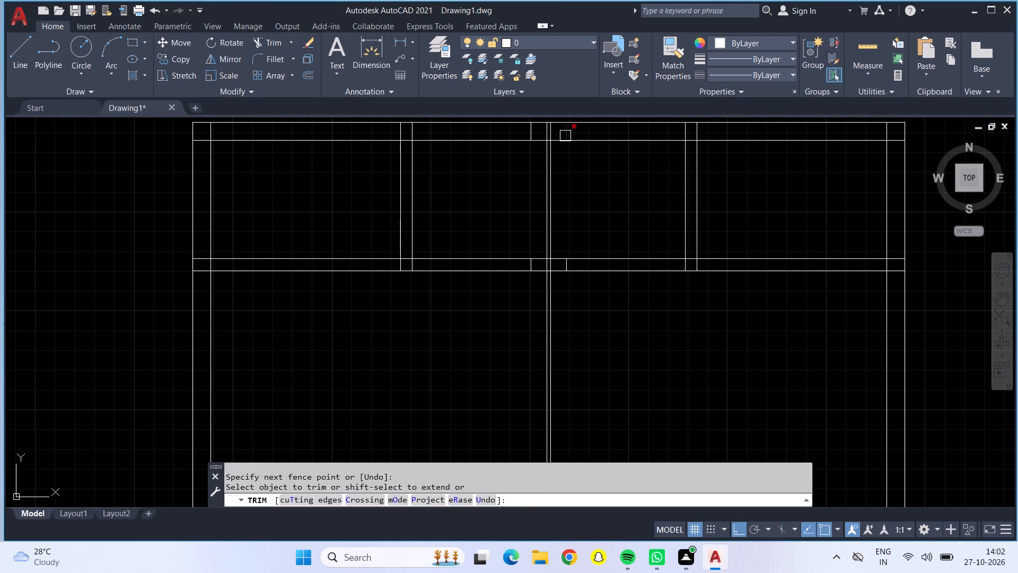
Trim the short central vertical line pieces out of the top outer wall and the first horizontal partition wall.
scroll(565, 131, "up", 2)
left_click(564, 134)
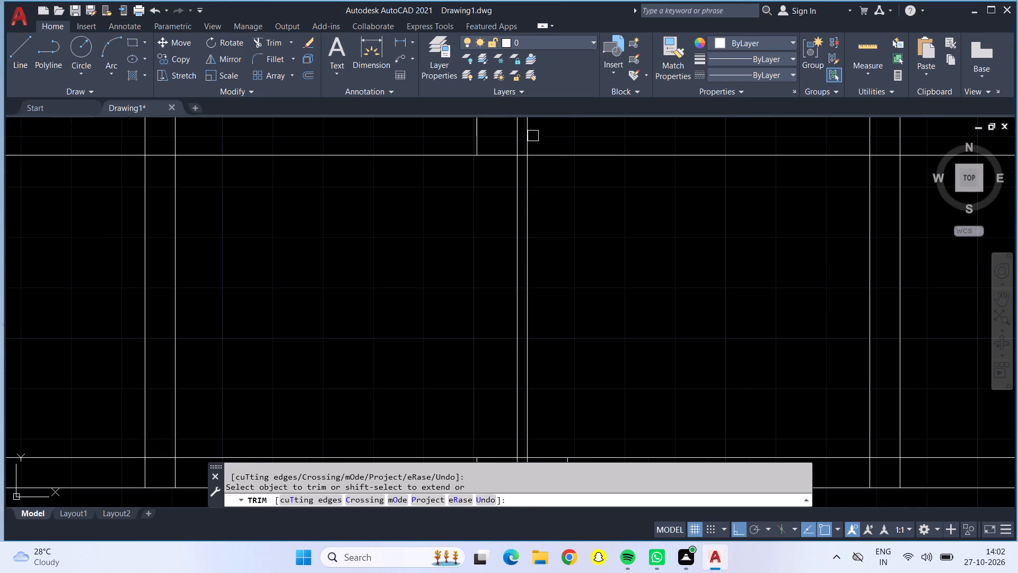
left_click(476, 126)
left_click_drag(485, 128, 543, 131)
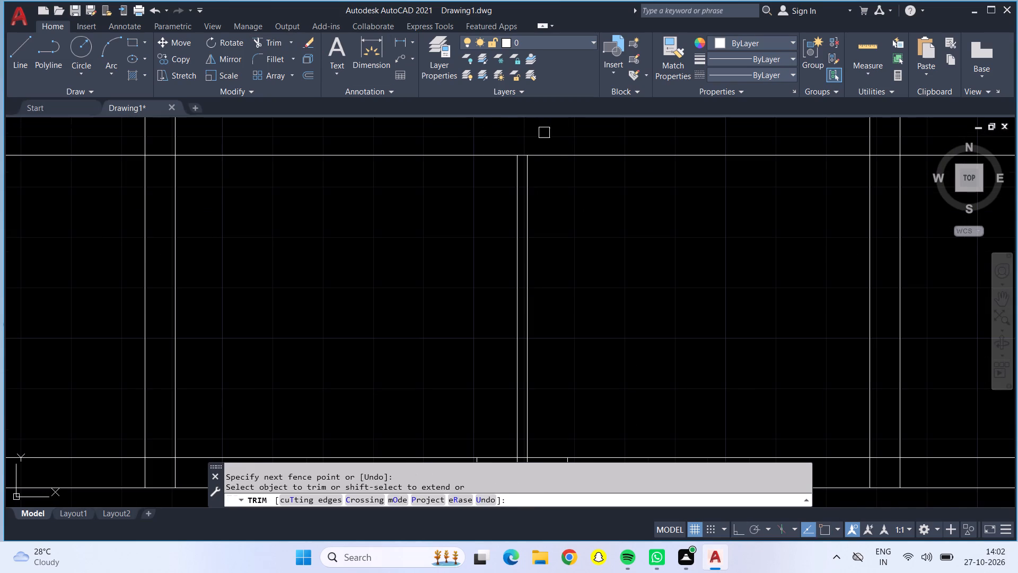
scroll(544, 133, "down", 2)
scroll(537, 266, "up", 3)
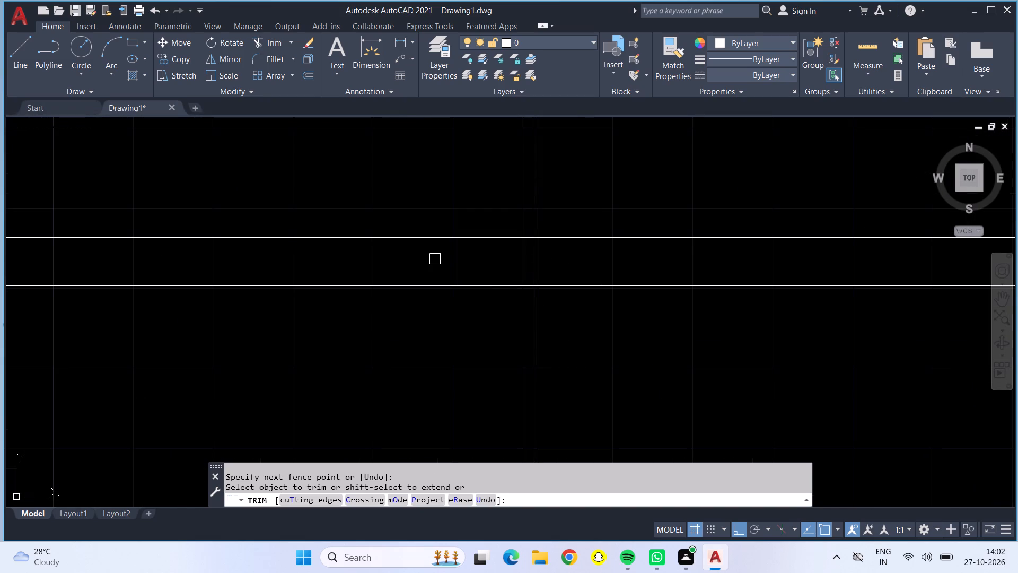
left_click_drag(435, 257, 610, 256)
Measure the gap between the two central divider lines below the first horizontal partition wall.
scroll(610, 267, "down", 3)
middle_click_drag(624, 343, 597, 298)
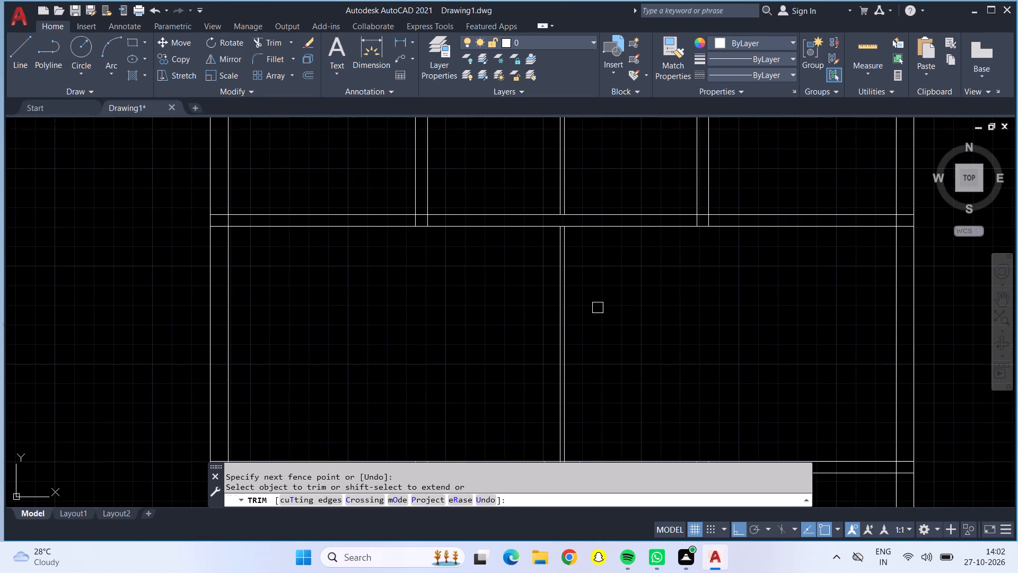
scroll(572, 271, "down", 1)
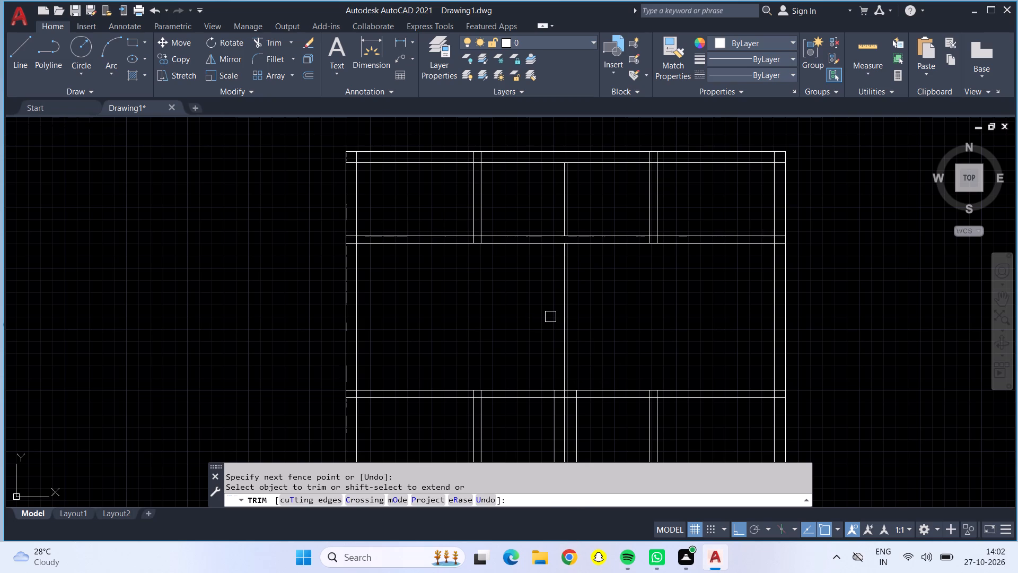
scroll(550, 317, "up", 2)
scroll(572, 329, "down", 2)
middle_click_drag(604, 327, 571, 286)
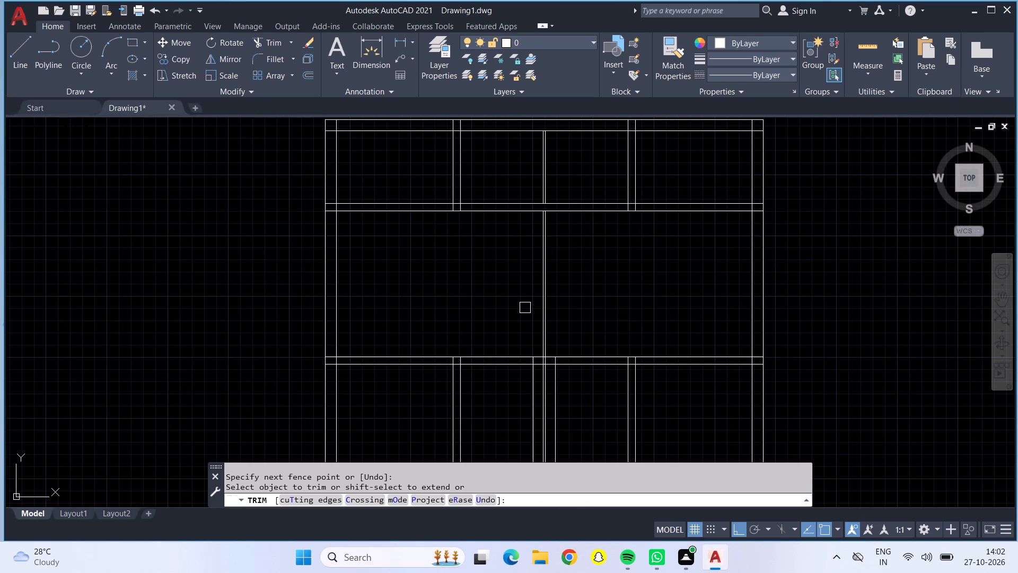
scroll(523, 308, "up", 3)
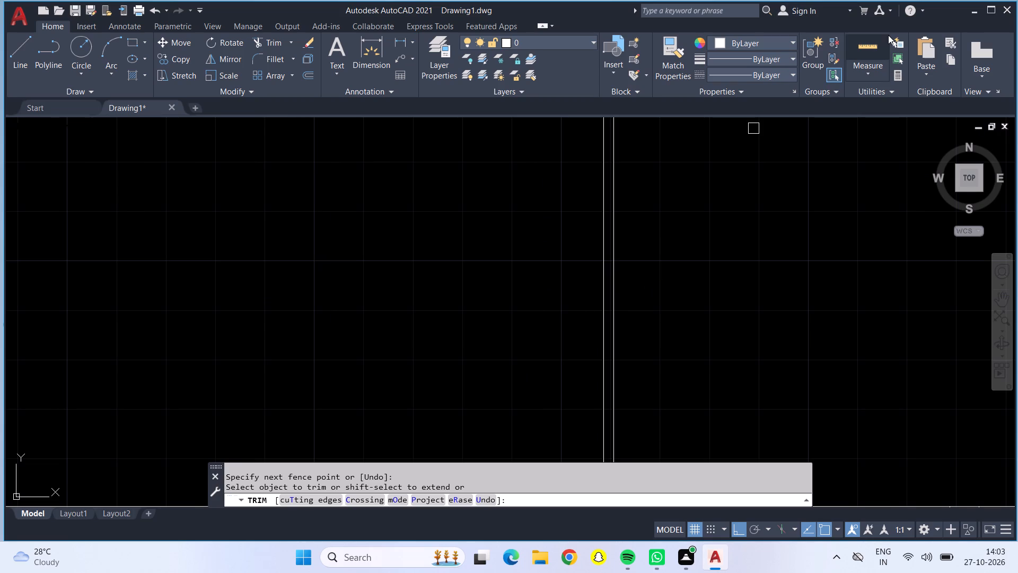
key("Escape")
left_click(879, 41)
key("Escape")
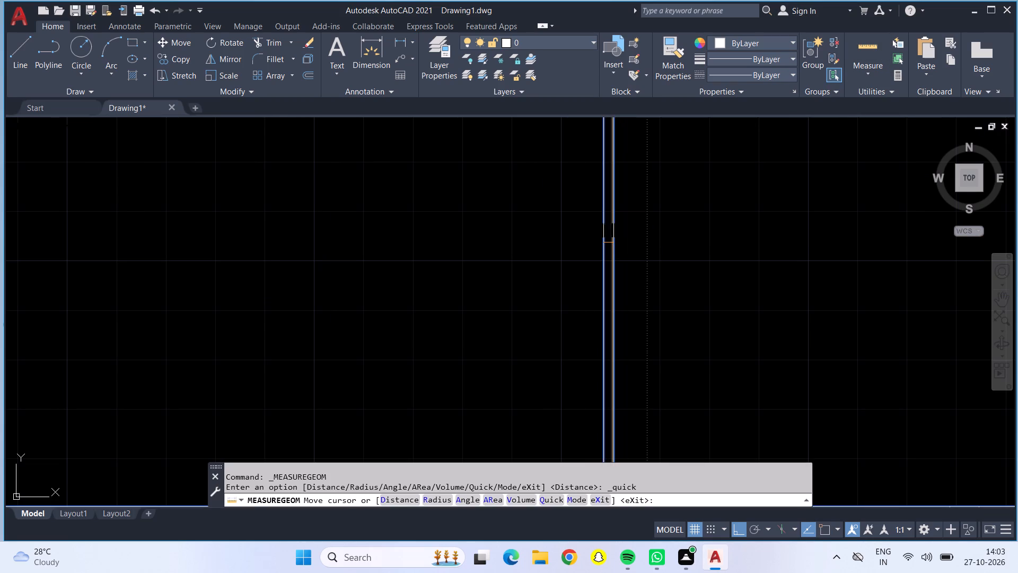
Offset the right-hand line of the central divider 4" to the left, between the first and second horizontal partition walls.
scroll(612, 242, "down", 3)
scroll(612, 242, "up", 3)
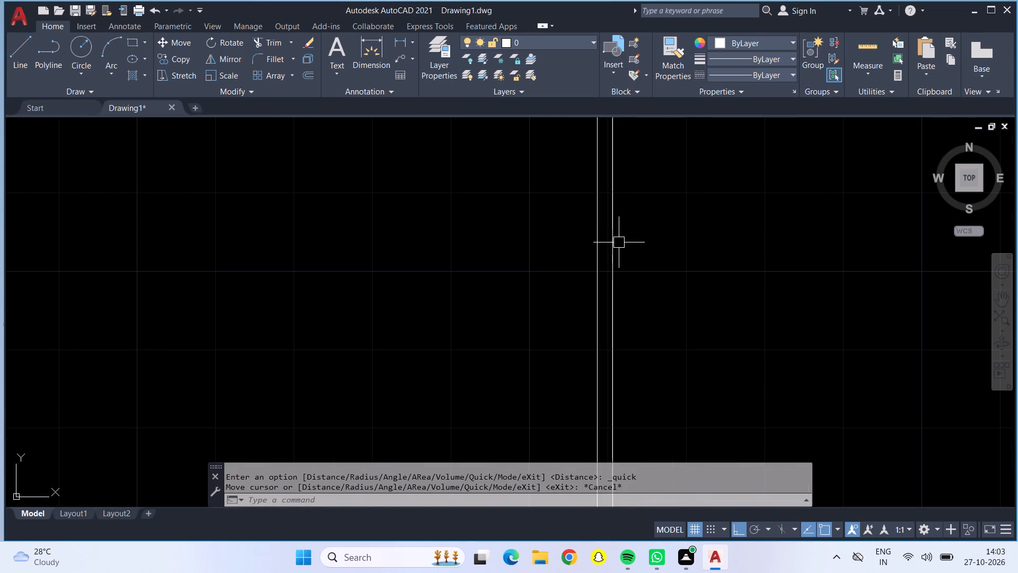
key("o")
key("Return")
key("6")
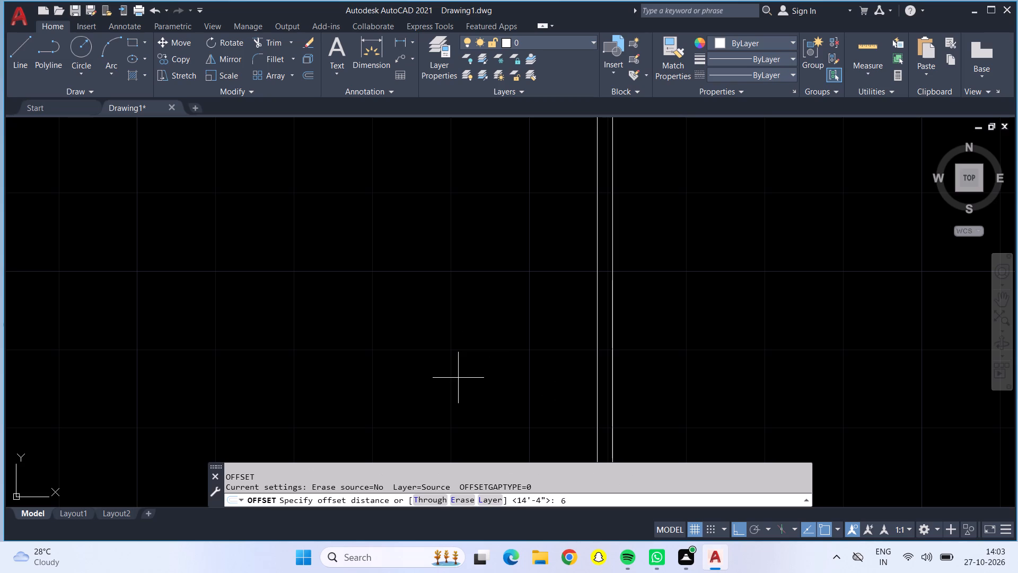
key("BackSpace")
type("4\"")
key("Return")
left_click(611, 402)
left_click(589, 398)
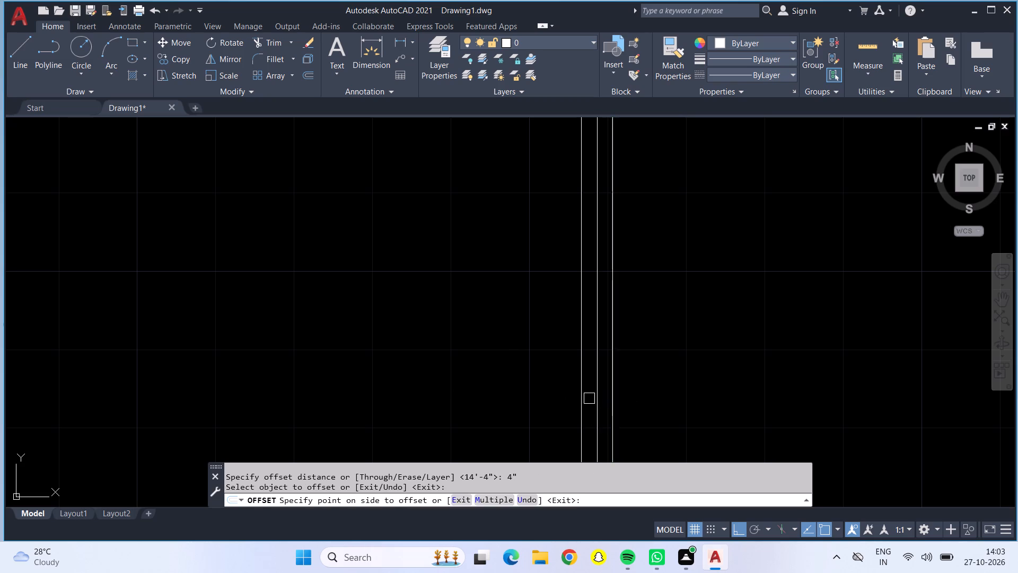
scroll(590, 389, "down", 3)
scroll(578, 386, "up", 4)
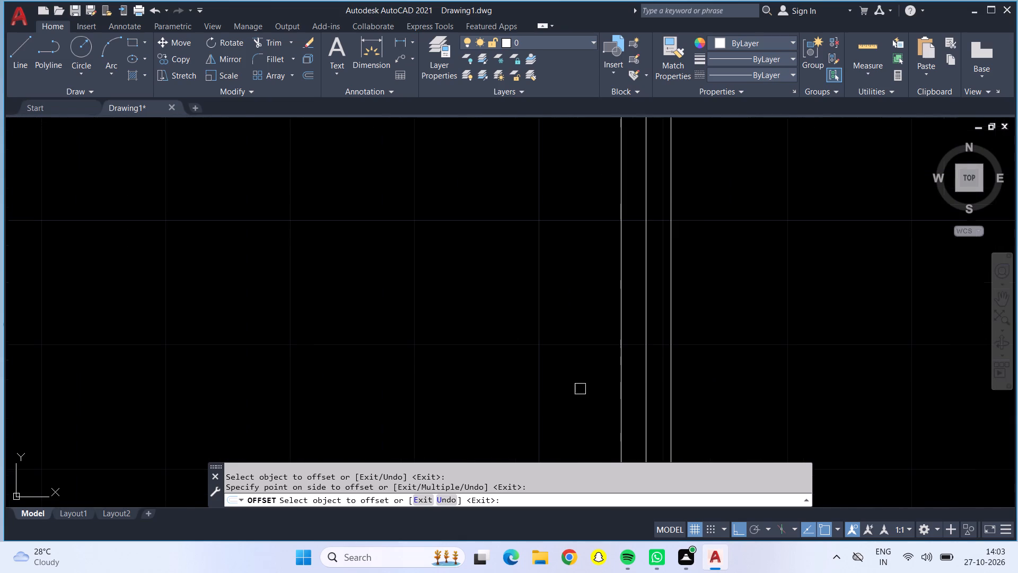
key("Escape")
Delete the middle one of the three central divider lines between the first and second horizontal partition walls.
left_click(644, 413)
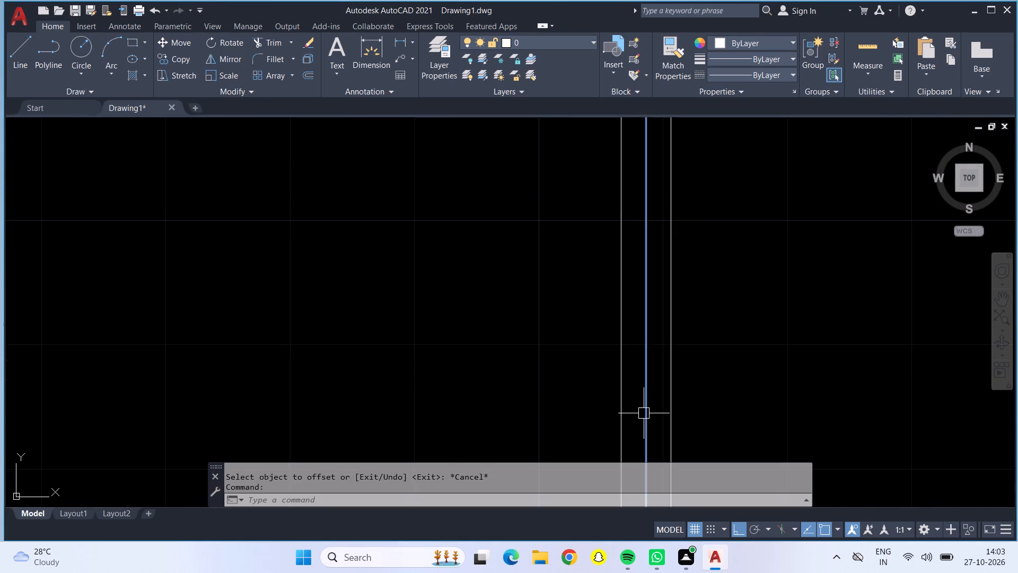
key("Delete")
Offset the right-hand line of the top row's central divider 4" to the left.
scroll(644, 413, "down", 7)
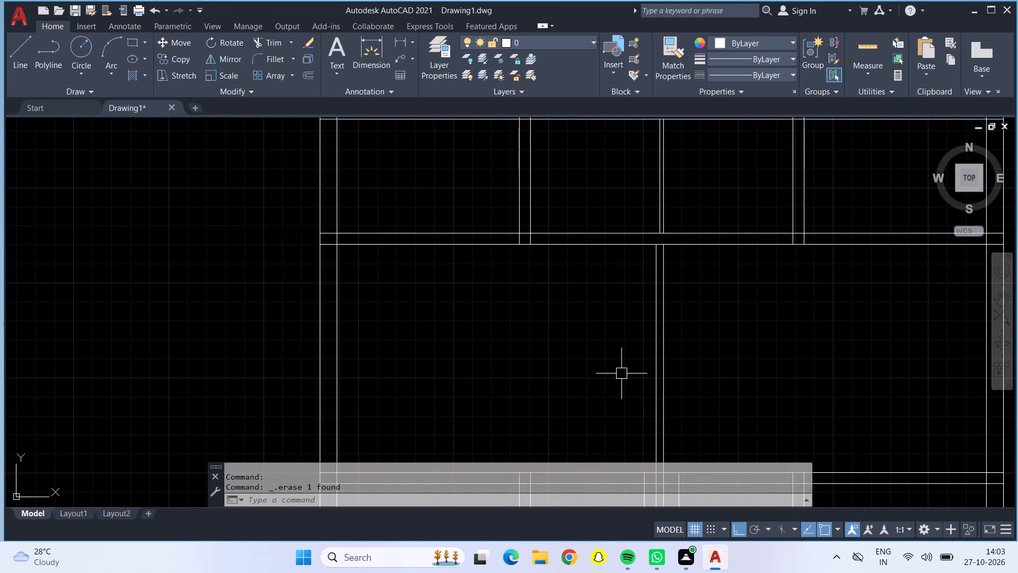
middle_click_drag(616, 372, 531, 415)
scroll(583, 247, "up", 2)
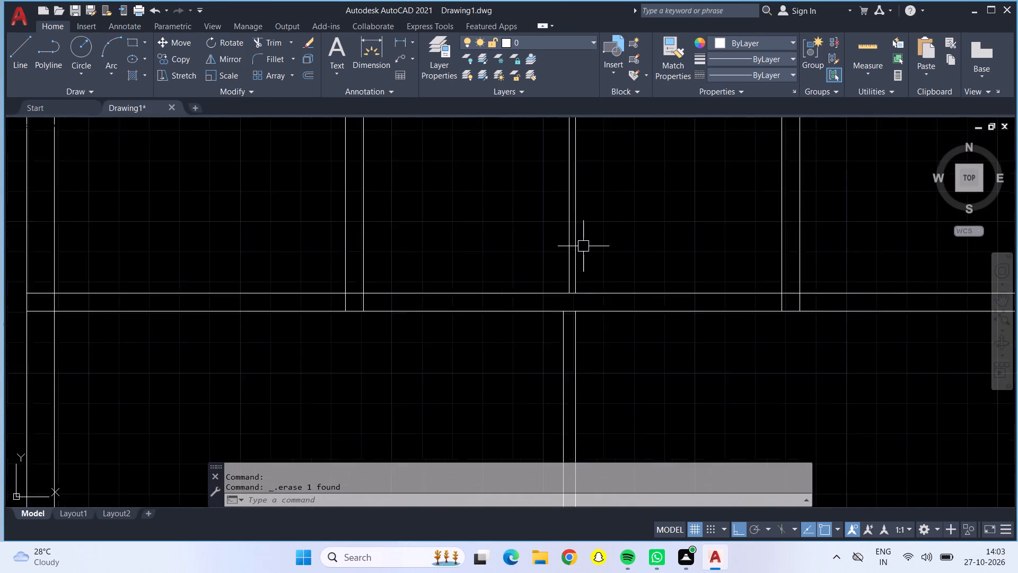
middle_click_drag(589, 246, 577, 319)
scroll(562, 340, "up", 1)
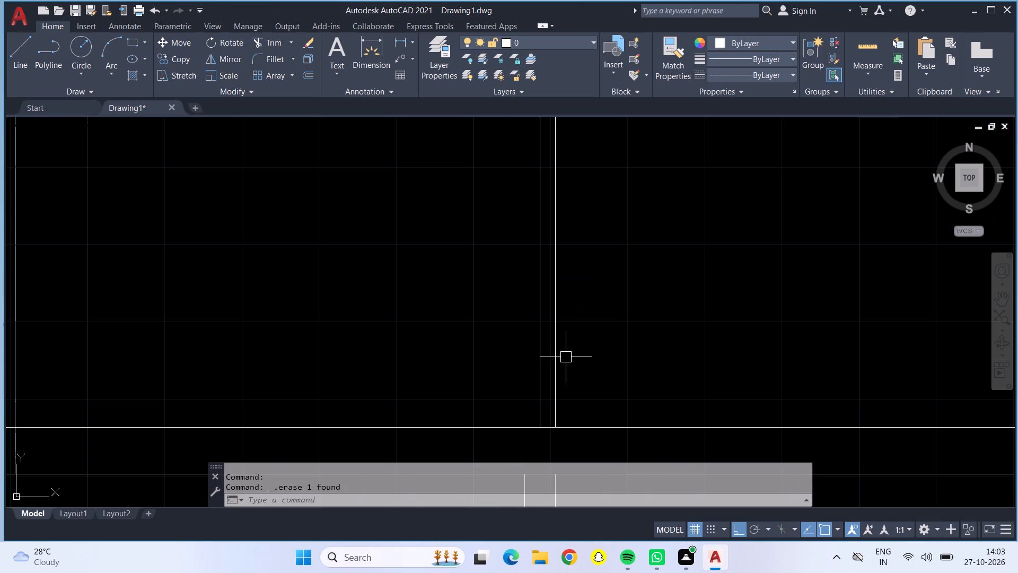
key("Escape")
key("o")
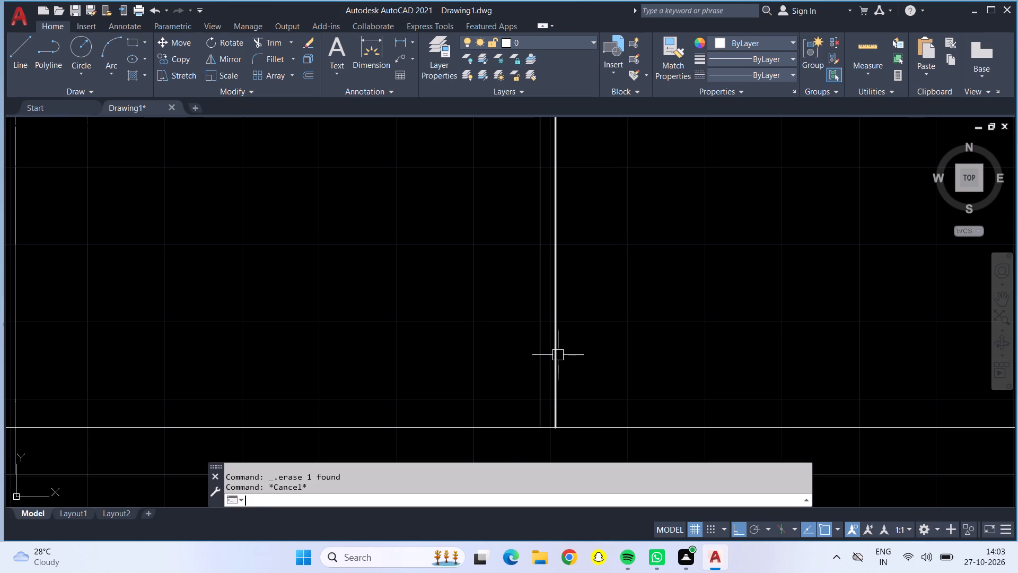
key("Return")
type("4'")
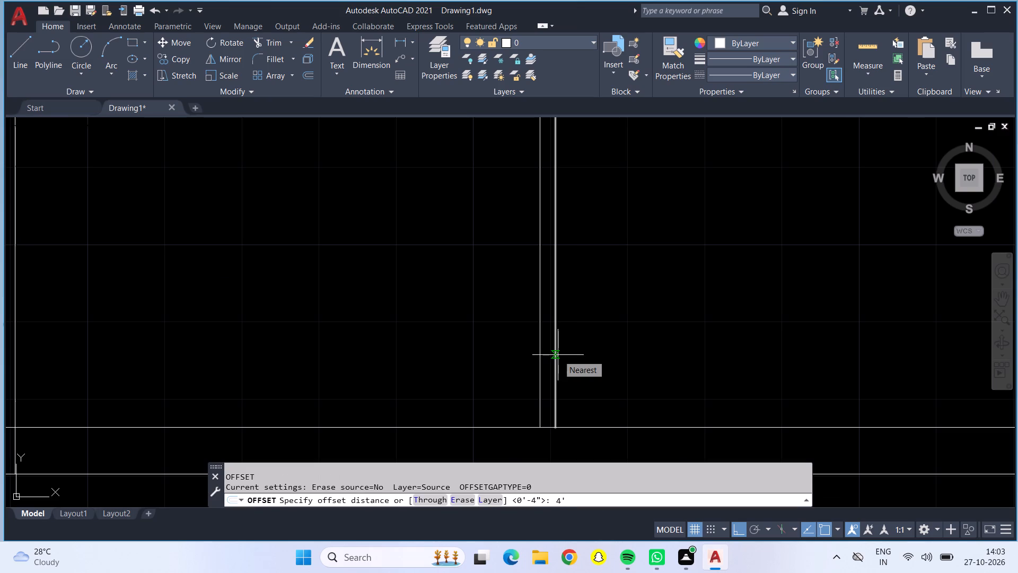
key("BackSpace")
key("shift+quotedbl")
key("Return")
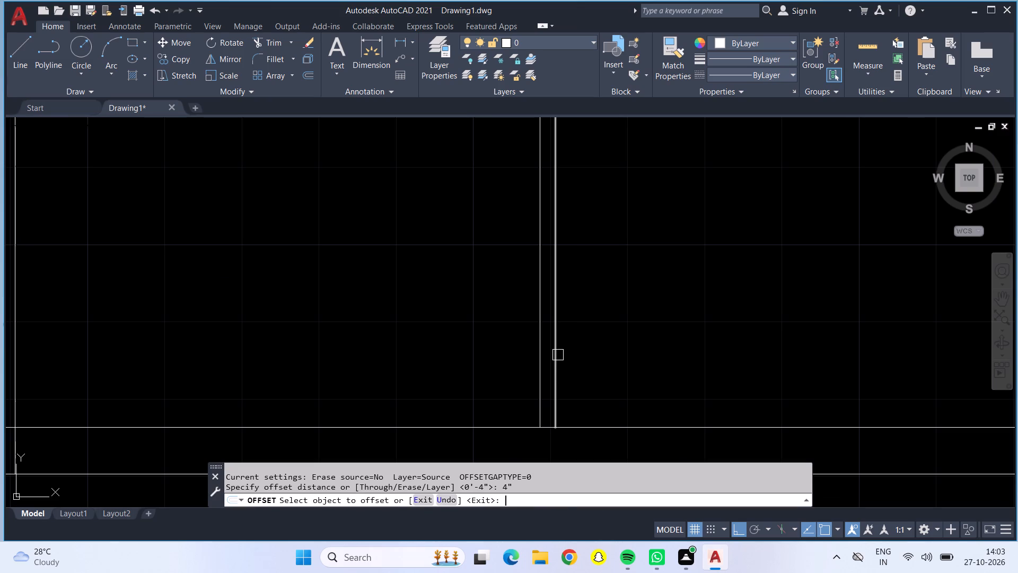
left_click(552, 359)
left_click(539, 359)
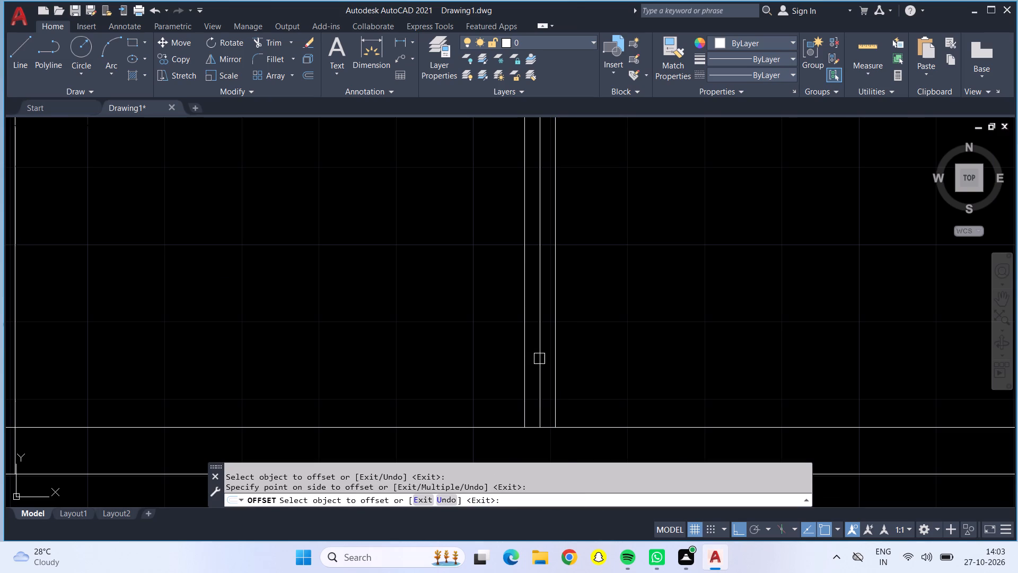
key("Escape")
Delete the middle one of the three central divider lines in the top row of rooms.
left_click(540, 359)
key("Delete")
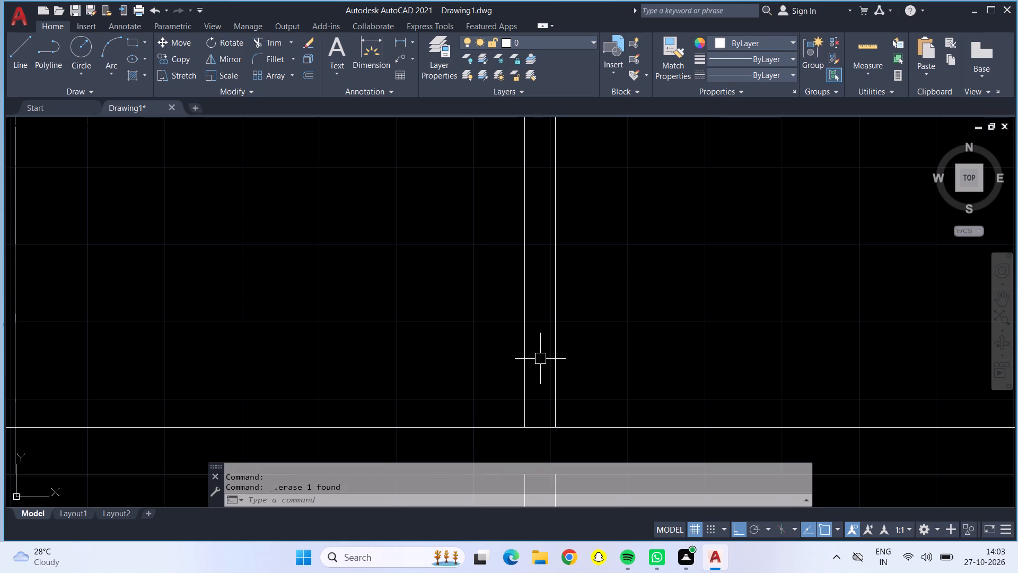
Trim away all eight interior vertical lines between the second and third horizontal partition walls.
scroll(540, 359, "down", 7)
middle_click_drag(560, 414, 565, 357)
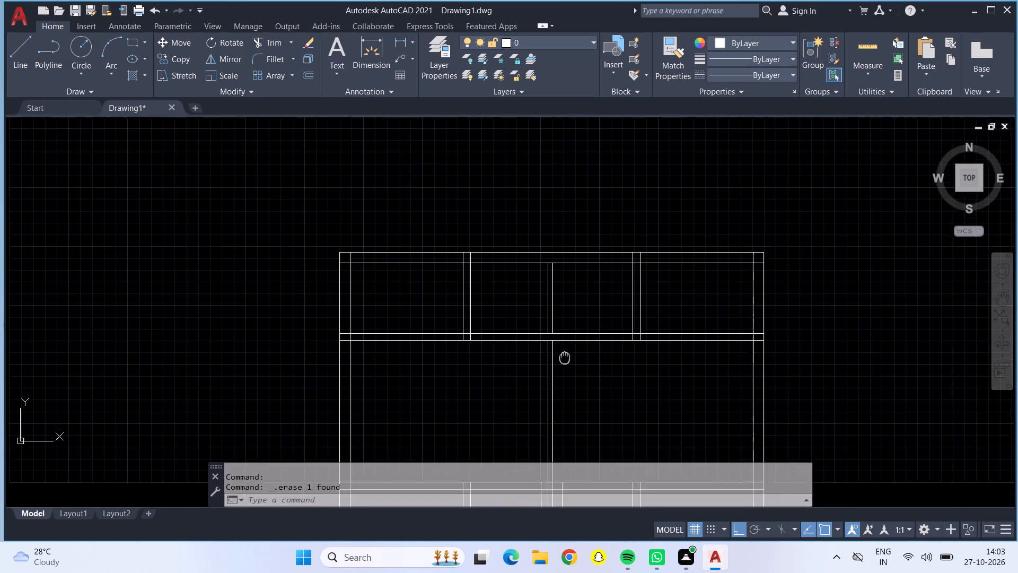
middle_click_drag(565, 357, 542, 331)
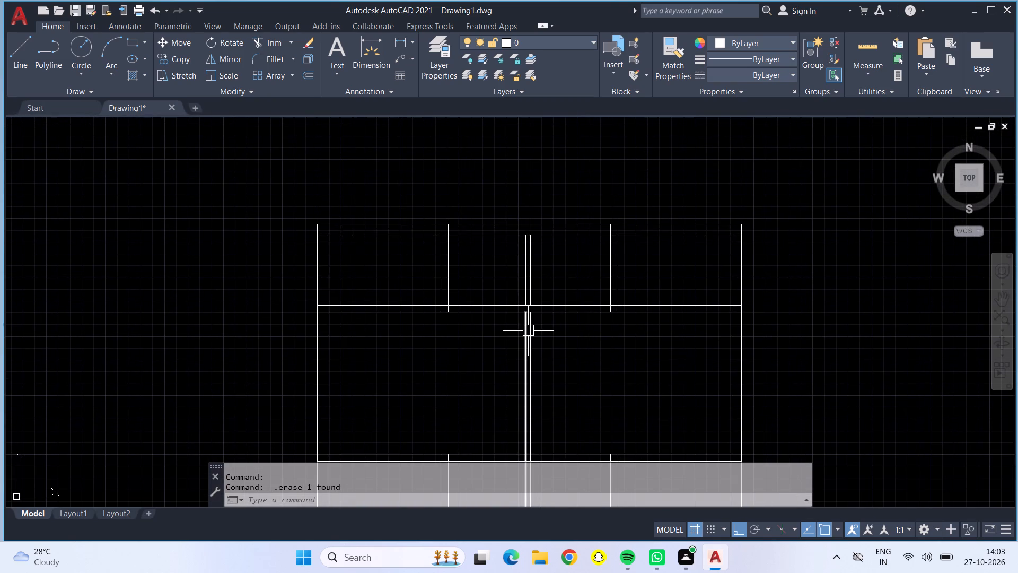
scroll(549, 379, "down", 2)
middle_click_drag(558, 397, 524, 273)
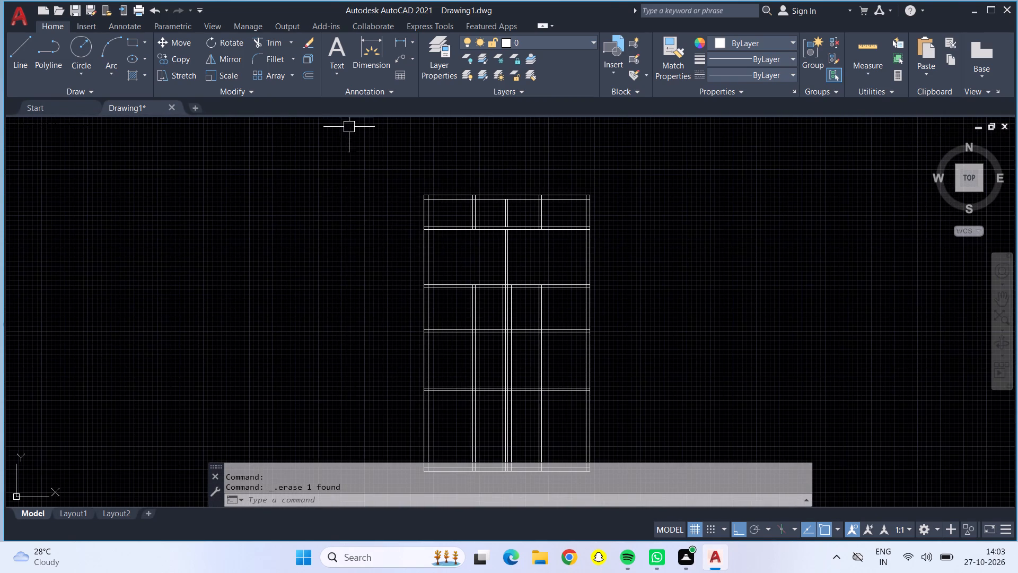
left_click(268, 37)
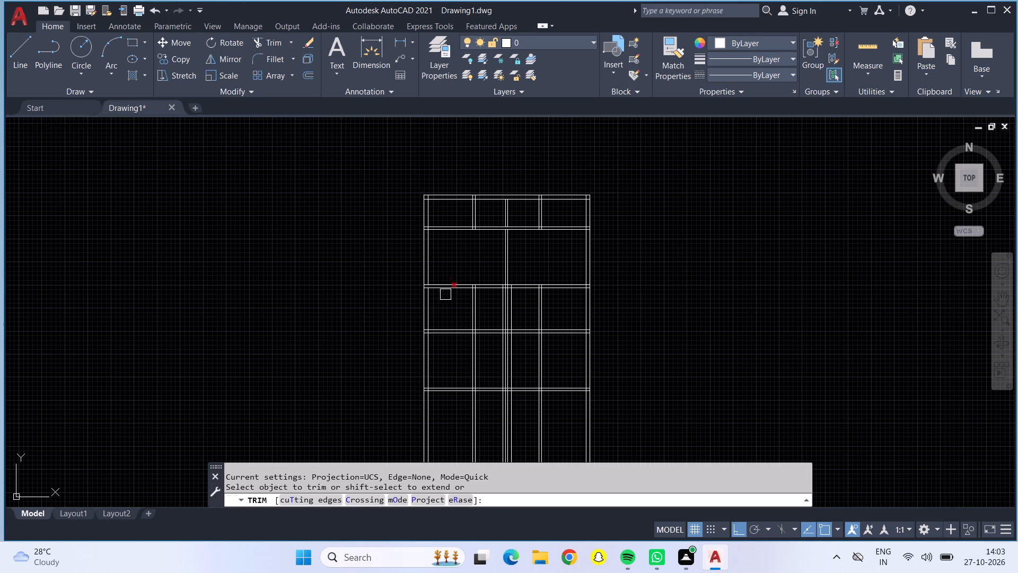
scroll(470, 312, "up", 3)
left_click_drag(428, 300, 682, 282)
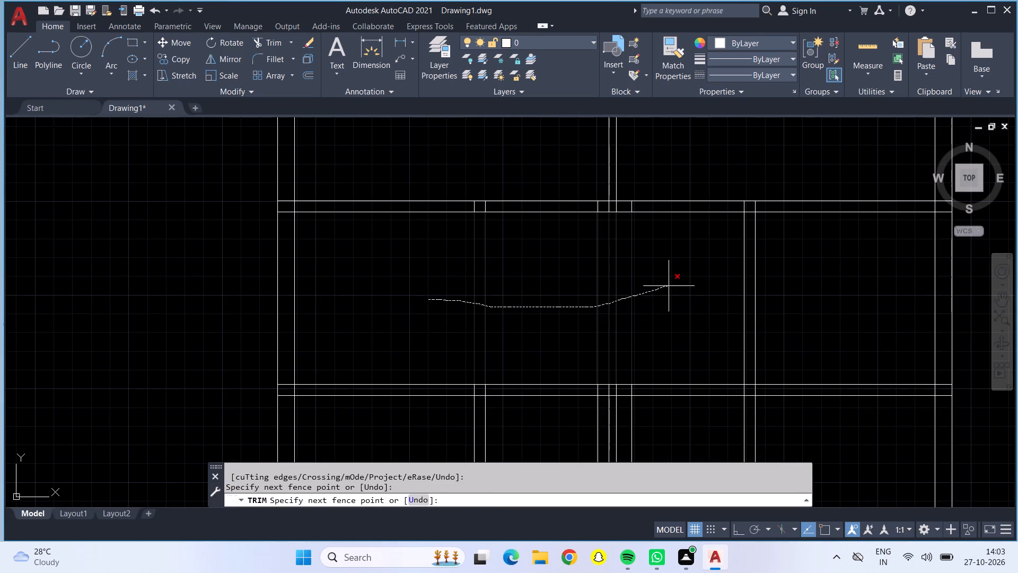
left_click_drag(682, 282, 762, 284)
Trim away all eight interior vertical lines between the third and fourth horizontal partition walls.
scroll(762, 284, "down", 2)
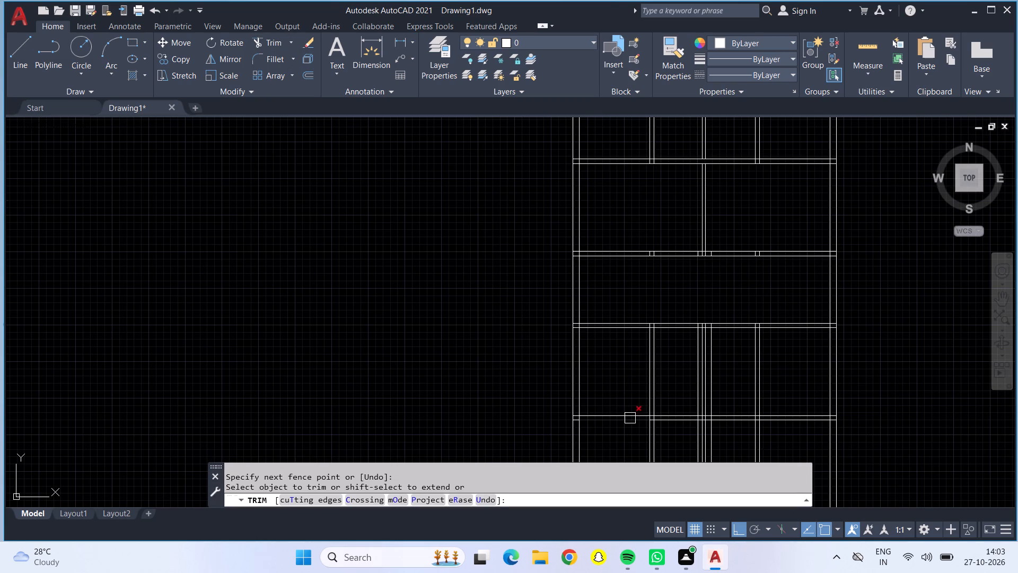
left_click_drag(633, 357, 677, 358)
scroll(708, 343, "up", 3)
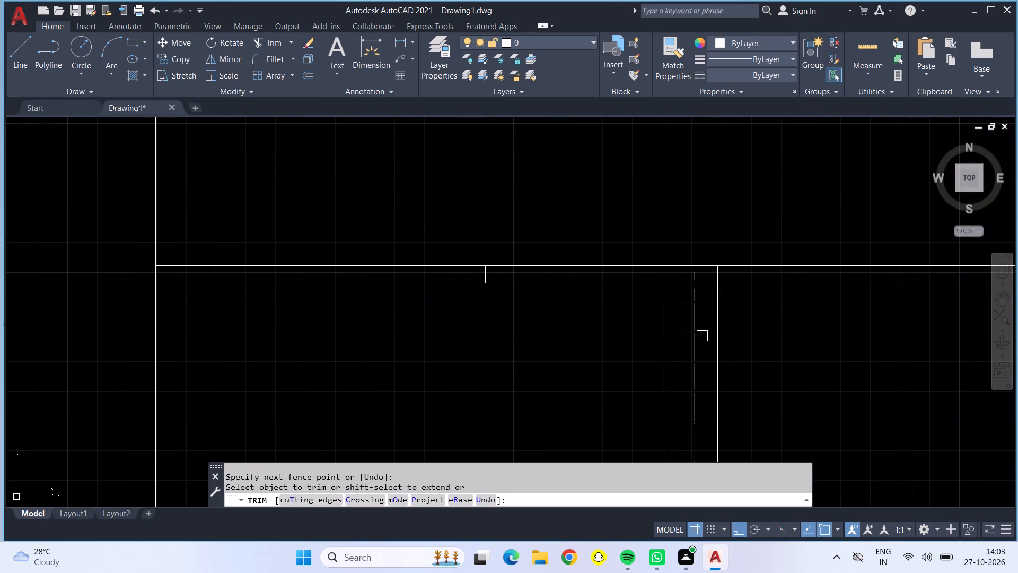
scroll(698, 333, "down", 1)
left_click(710, 337)
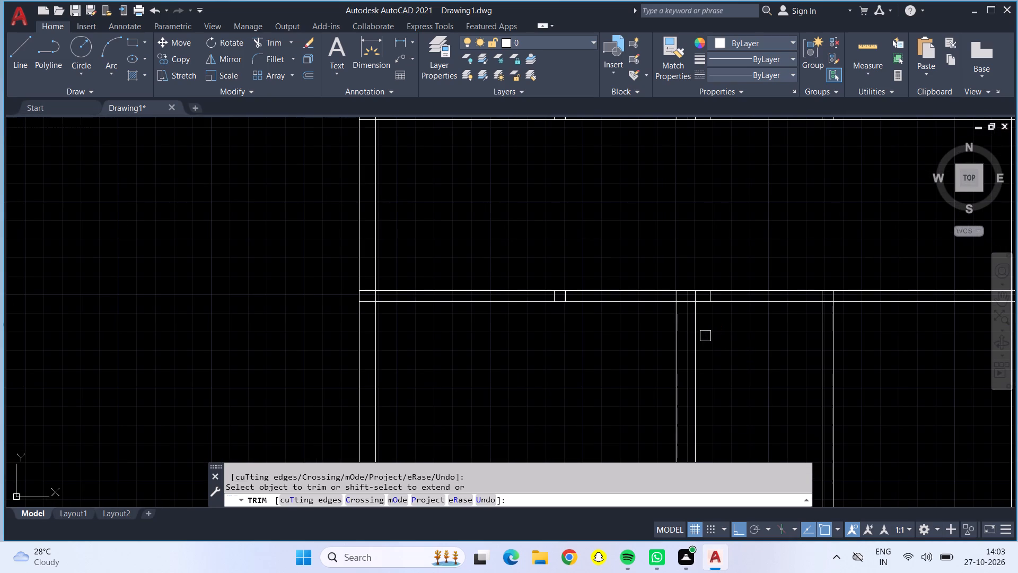
left_click(686, 325)
scroll(692, 326, "down", 1)
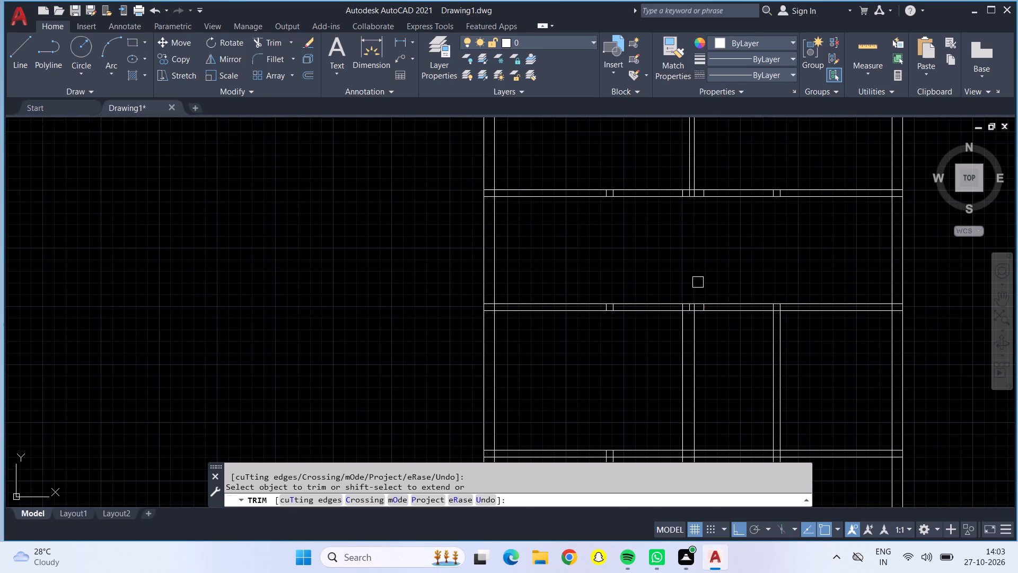
scroll(700, 226, "up", 2)
middle_click_drag(684, 256, 662, 246)
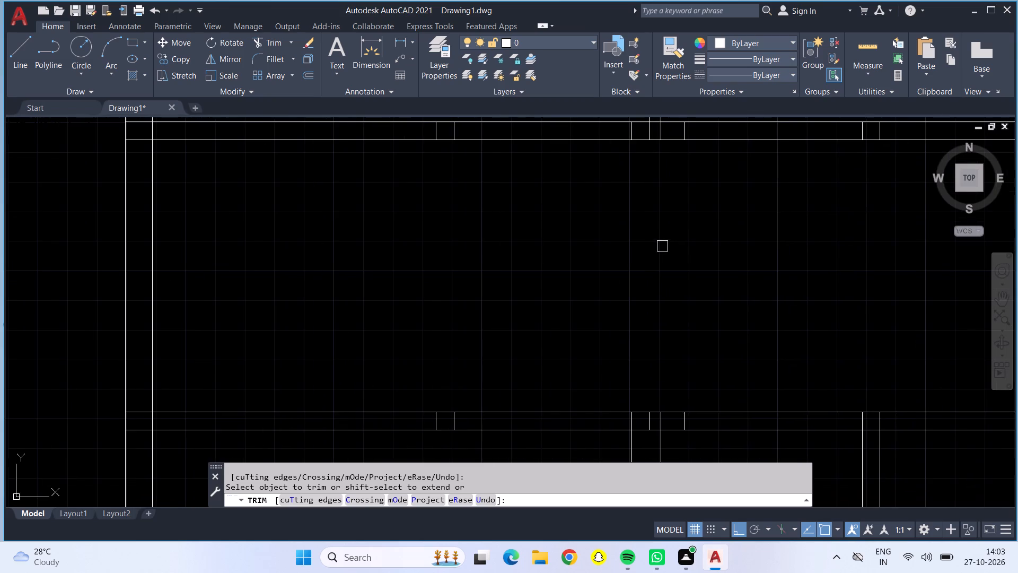
scroll(662, 249, "down", 1)
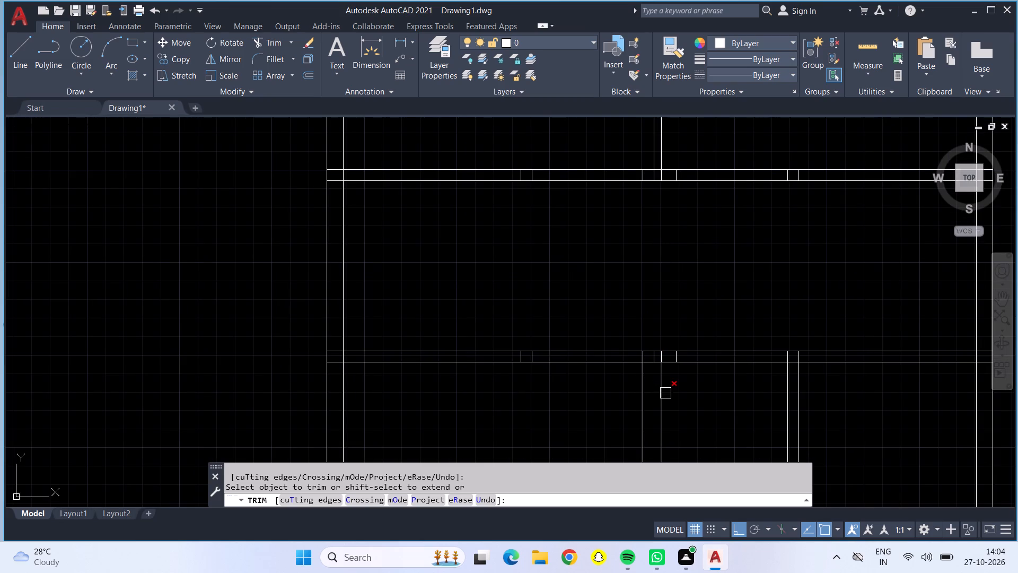
left_click(665, 393)
left_click(646, 389)
left_click_drag(737, 406, 820, 409)
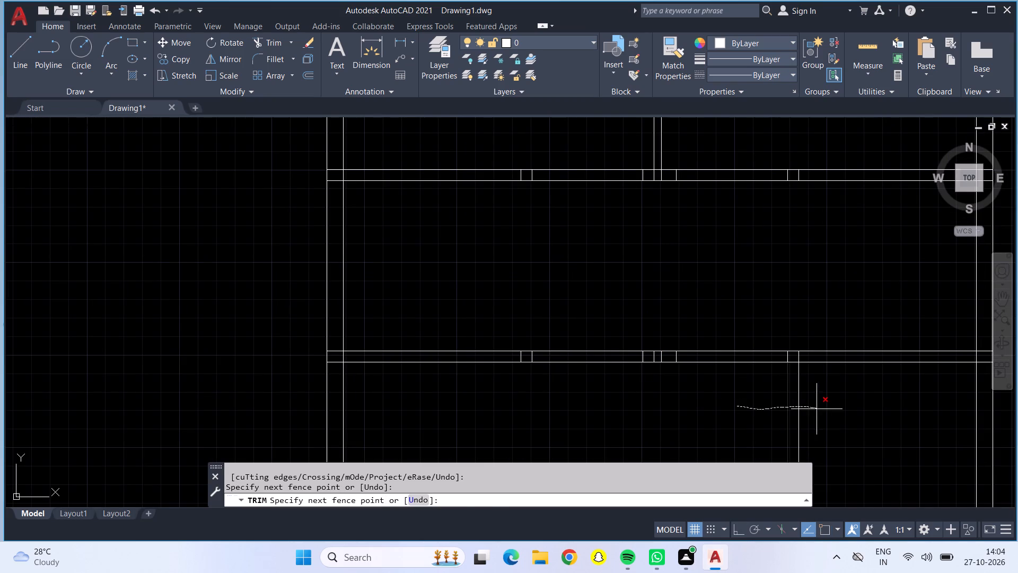
left_click_drag(820, 409, 826, 409)
Trim away all eight short vertical line segments inside the third horizontal partition wall.
scroll(795, 360, "up", 3)
left_click_drag(856, 349, 809, 349)
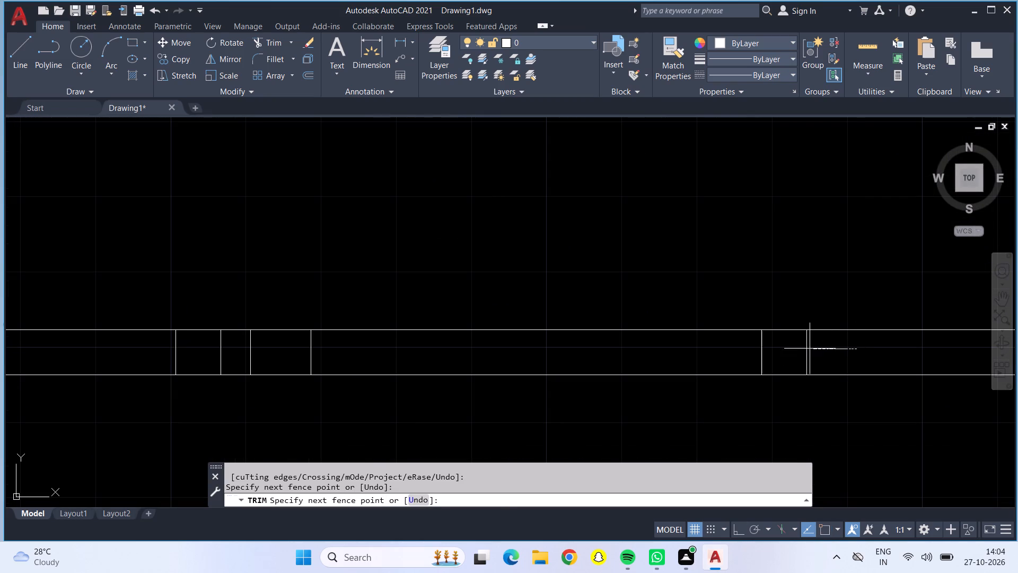
left_click_drag(809, 349, 528, 367)
left_click_drag(528, 367, 447, 350)
left_click_drag(384, 350, 247, 363)
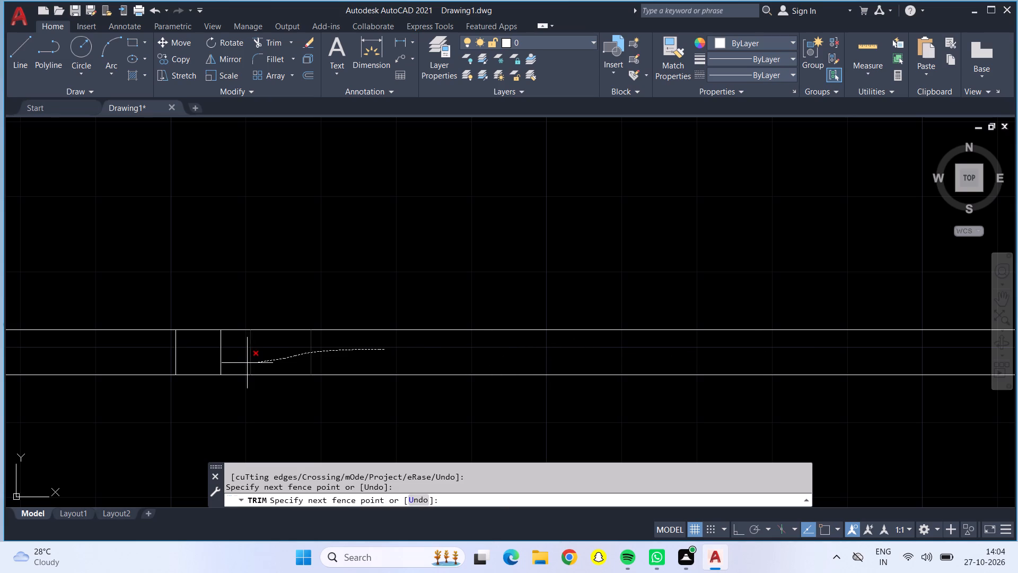
left_click_drag(247, 363, 162, 363)
scroll(163, 363, "down", 3)
middle_click_drag(234, 318, 411, 300)
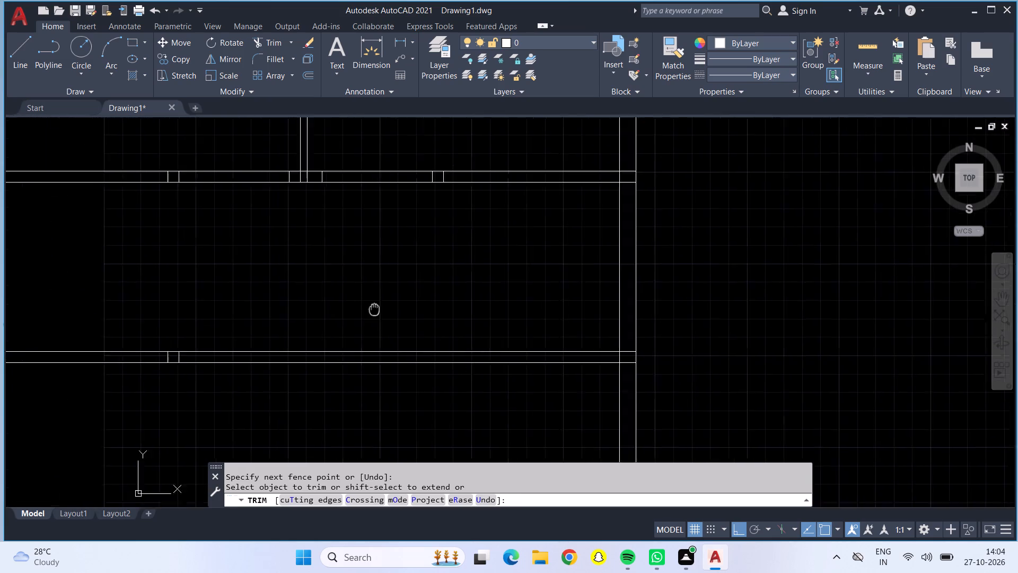
middle_click_drag(411, 300, 530, 271)
scroll(330, 317, "up", 5)
left_click_drag(347, 310, 618, 294)
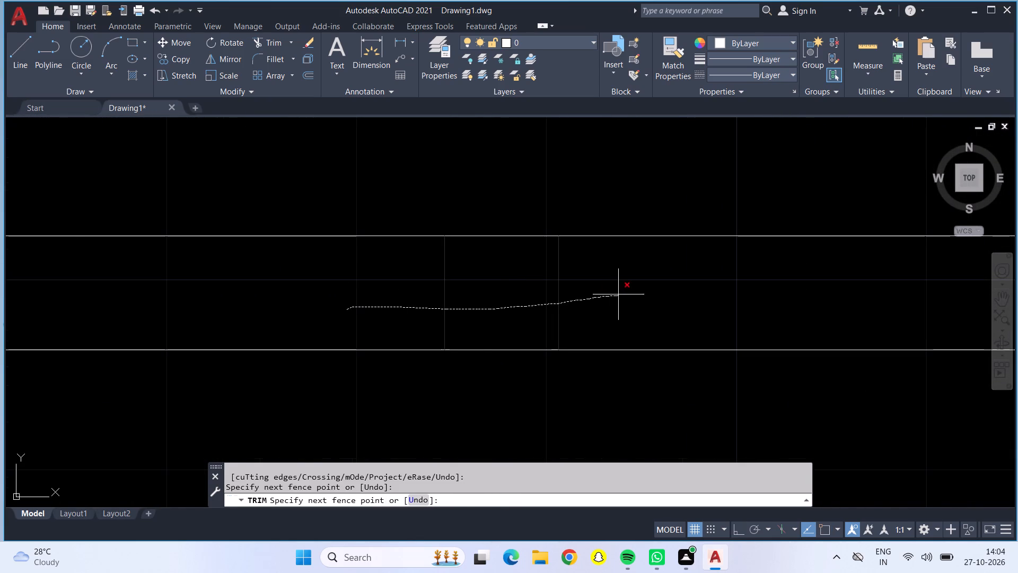
left_click_drag(618, 294, 618, 293)
Trim away all eight short vertical line segments inside the second horizontal partition wall.
scroll(603, 301, "down", 5)
middle_click_drag(588, 232, 343, 400)
scroll(343, 400, "down", 1)
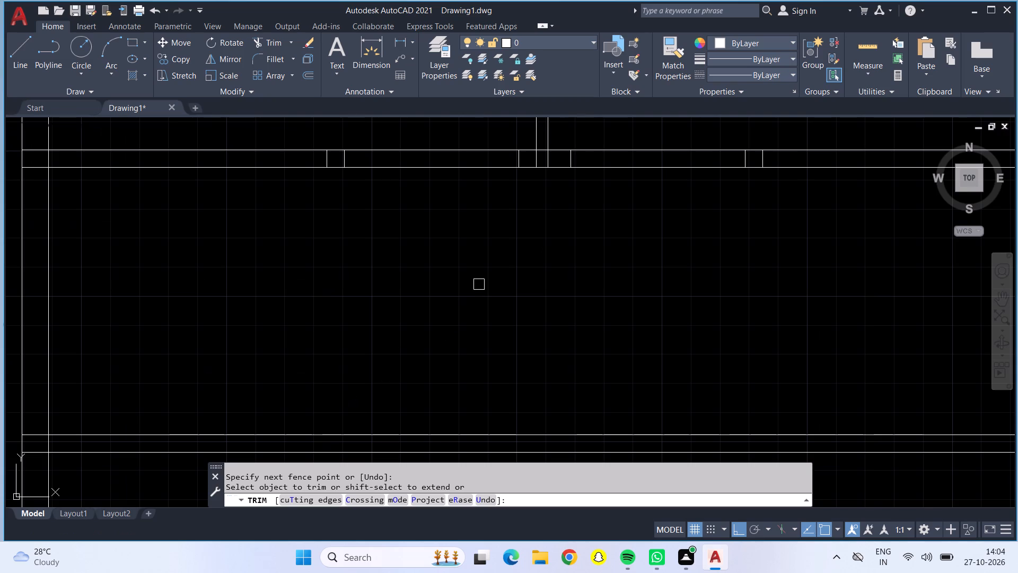
middle_click(593, 276)
scroll(593, 396, "down", 1)
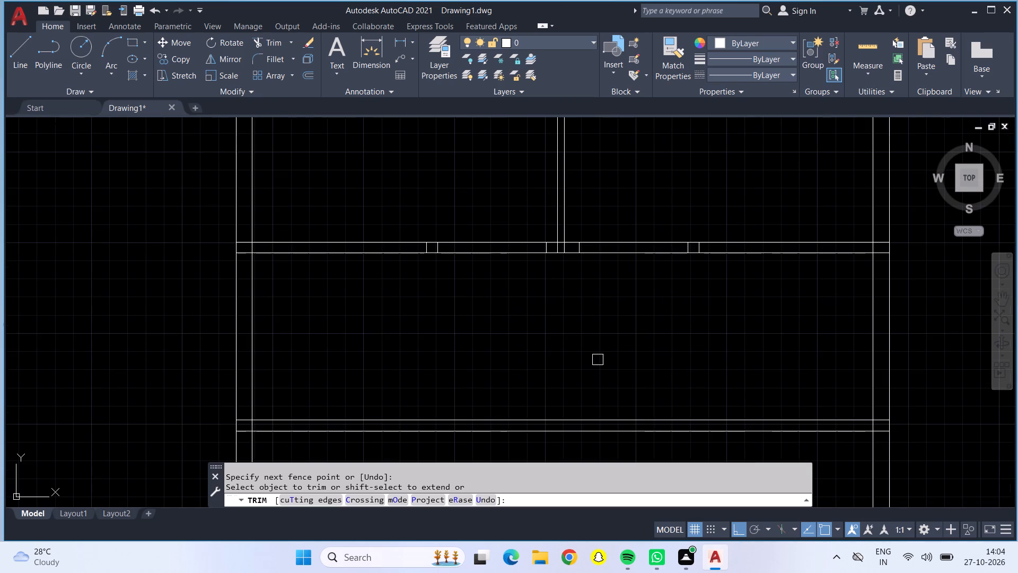
scroll(710, 251, "up", 4)
left_click_drag(710, 240, 619, 235)
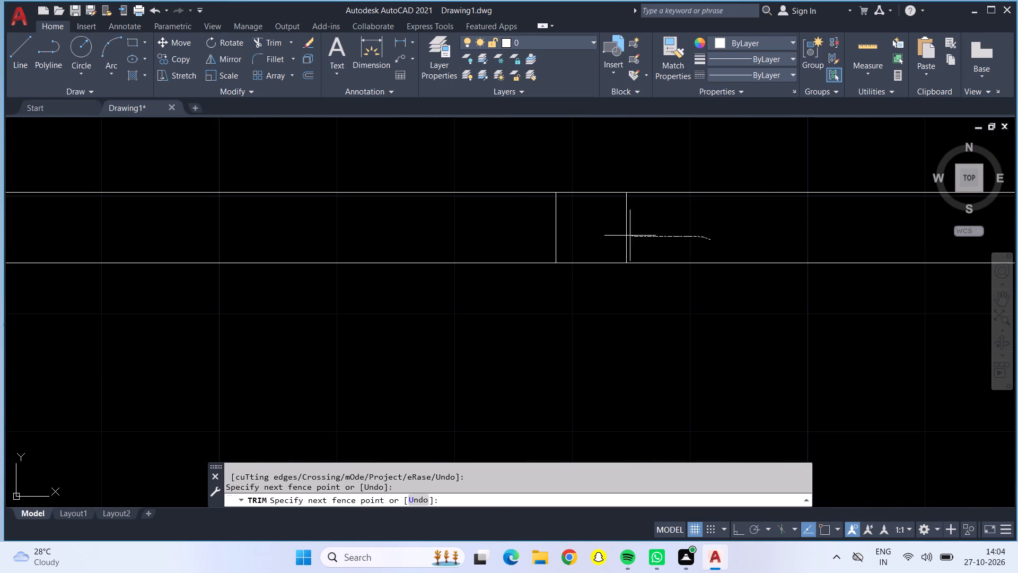
left_click_drag(619, 235, 446, 220)
scroll(446, 220, "down", 2)
middle_click_drag(209, 279, 409, 323)
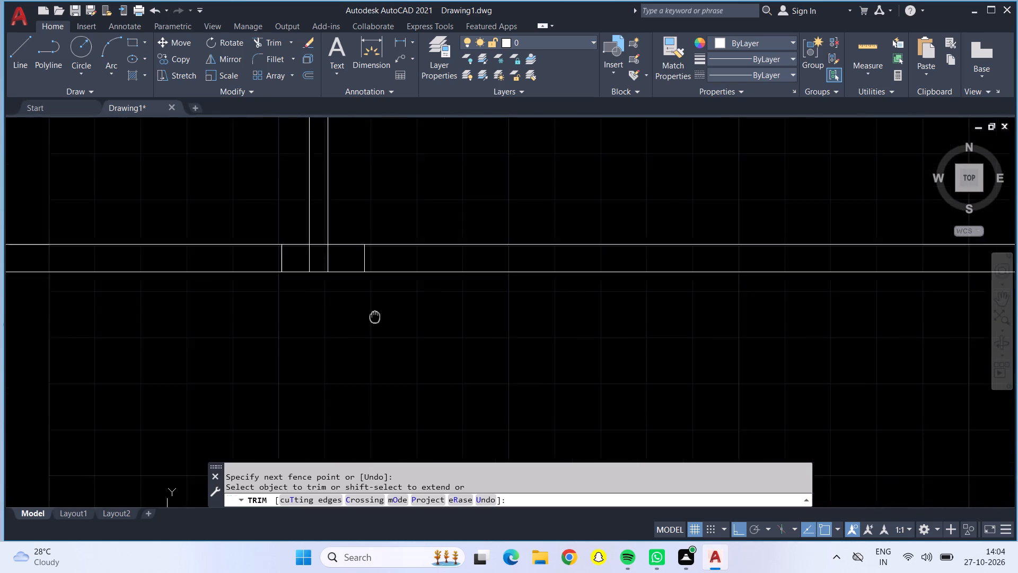
middle_click_drag(409, 323, 662, 352)
scroll(680, 284, "up", 2)
left_click_drag(685, 303, 628, 312)
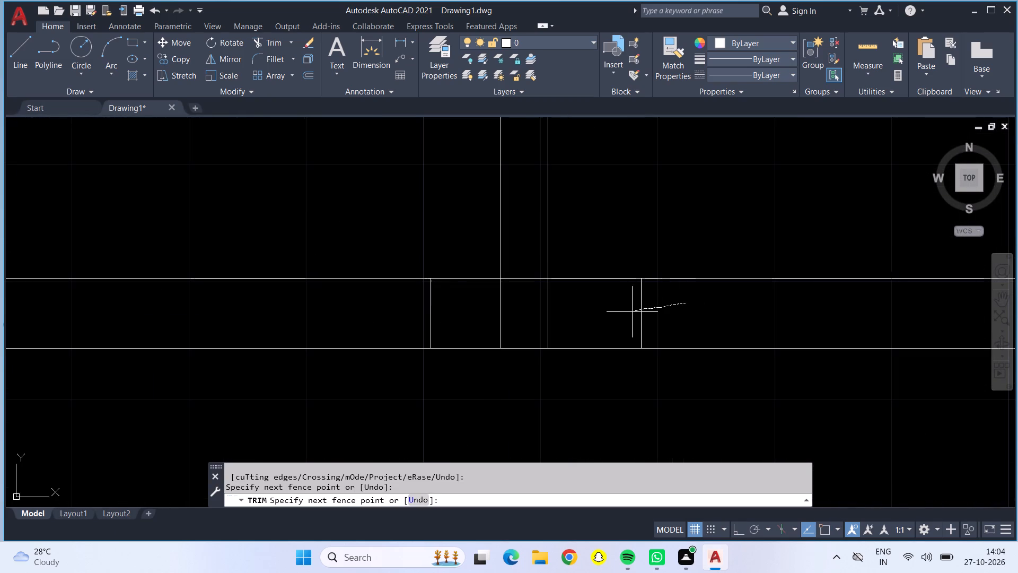
left_click_drag(628, 312, 412, 314)
scroll(410, 315, "down", 3)
scroll(182, 315, "up", 3)
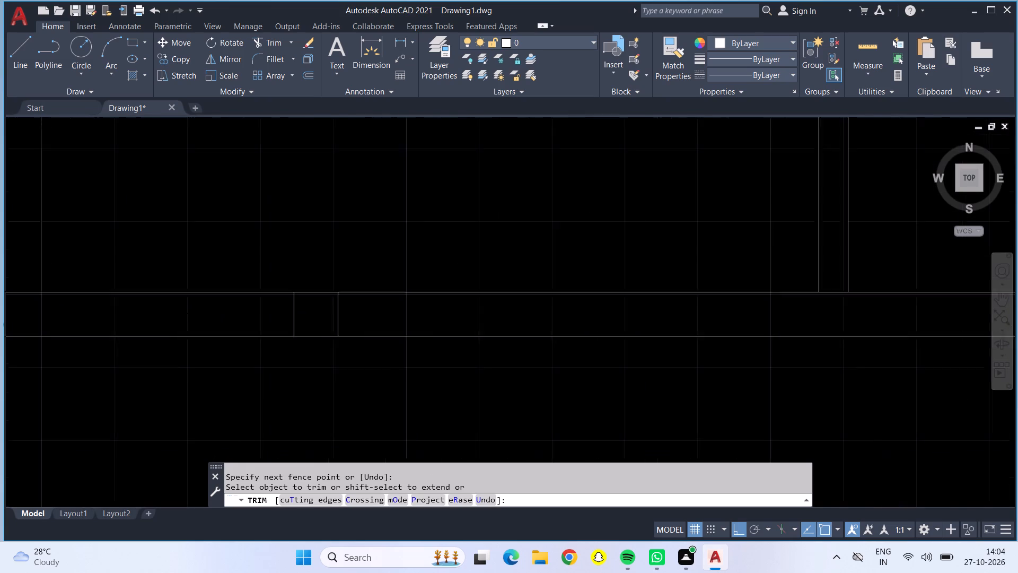
left_click_drag(212, 323, 472, 318)
scroll(468, 323, "down", 3)
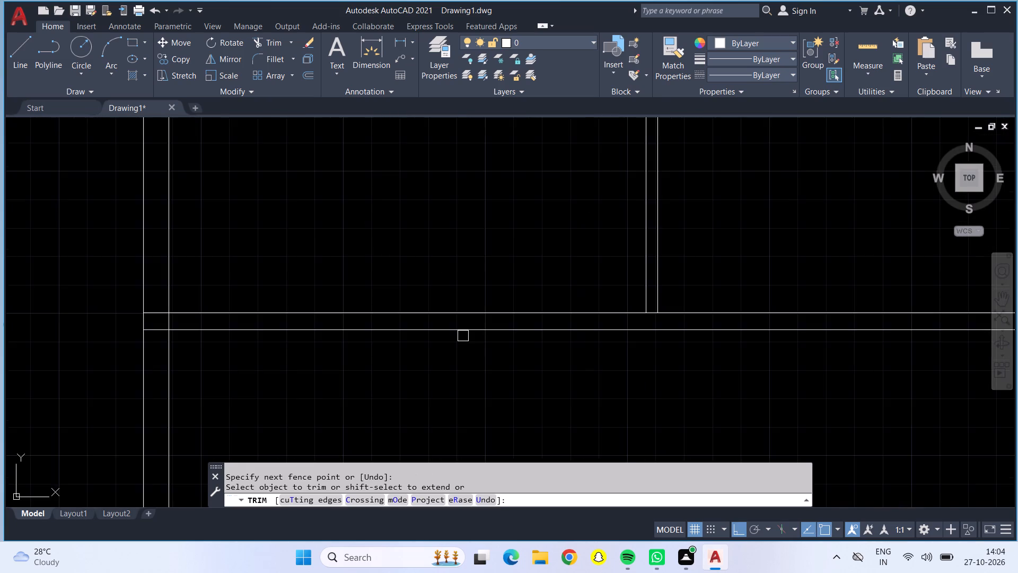
scroll(463, 343, "down", 3)
middle_click_drag(548, 436, 550, 351)
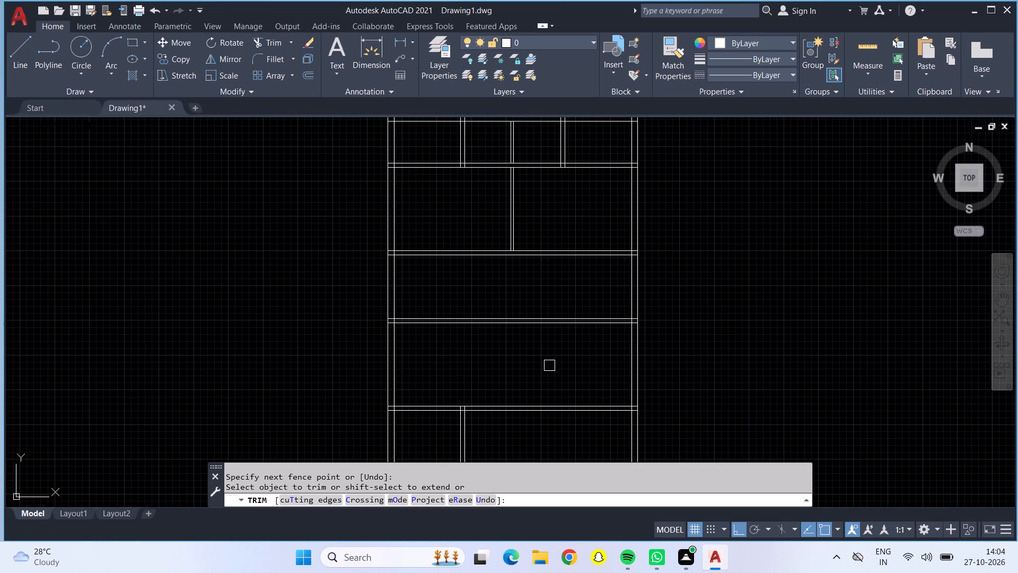
key("Escape")
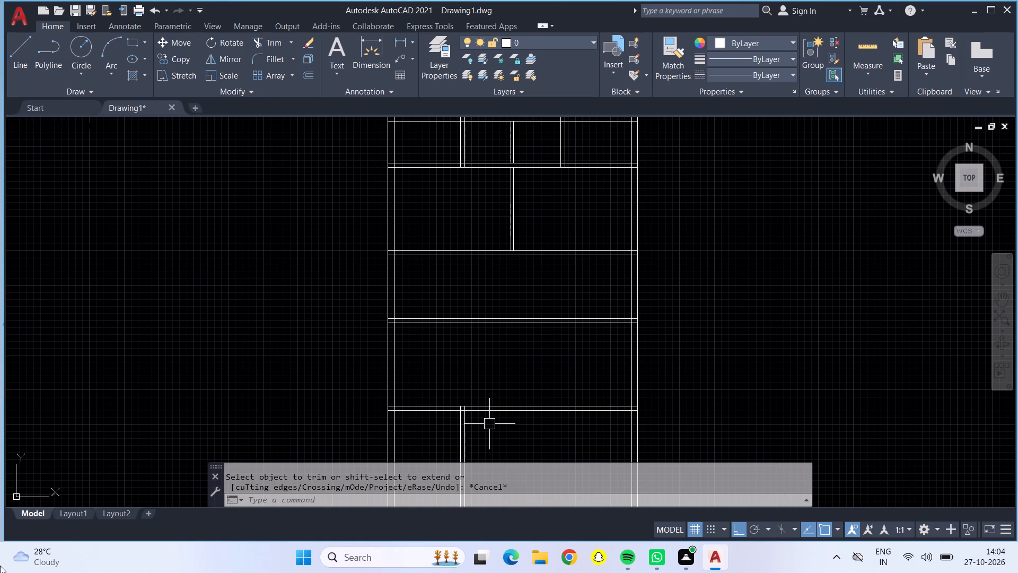
key("Escape")
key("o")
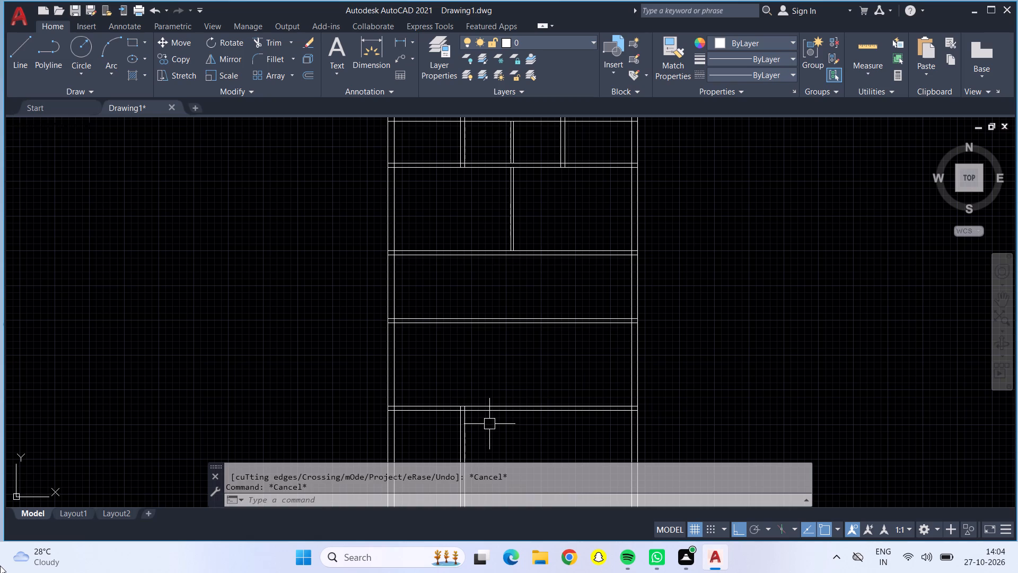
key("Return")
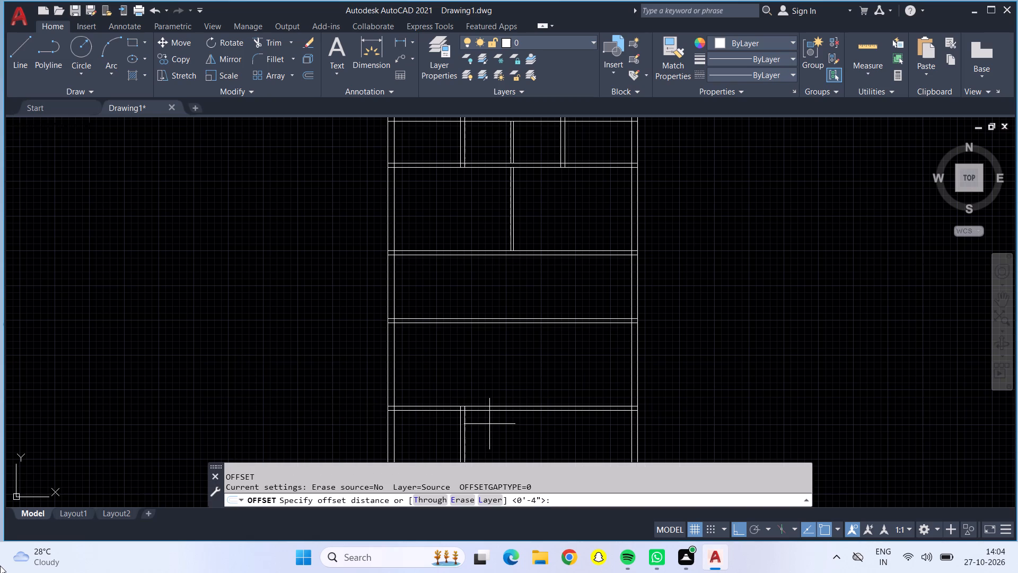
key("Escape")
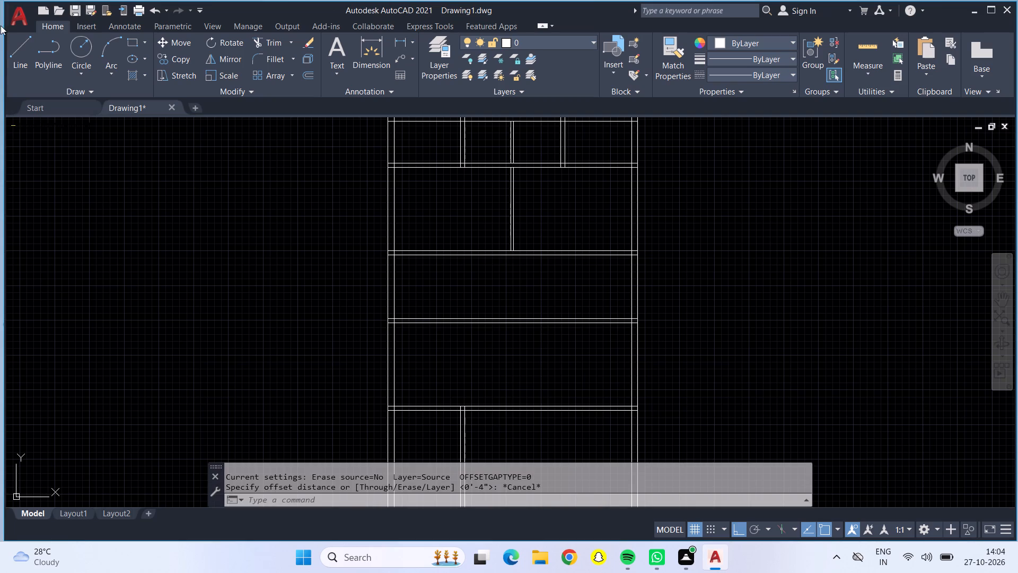
Draw a vertical line from the foot of the central divider's left line to the third partition wall's lower line.
left_click(21, 50)
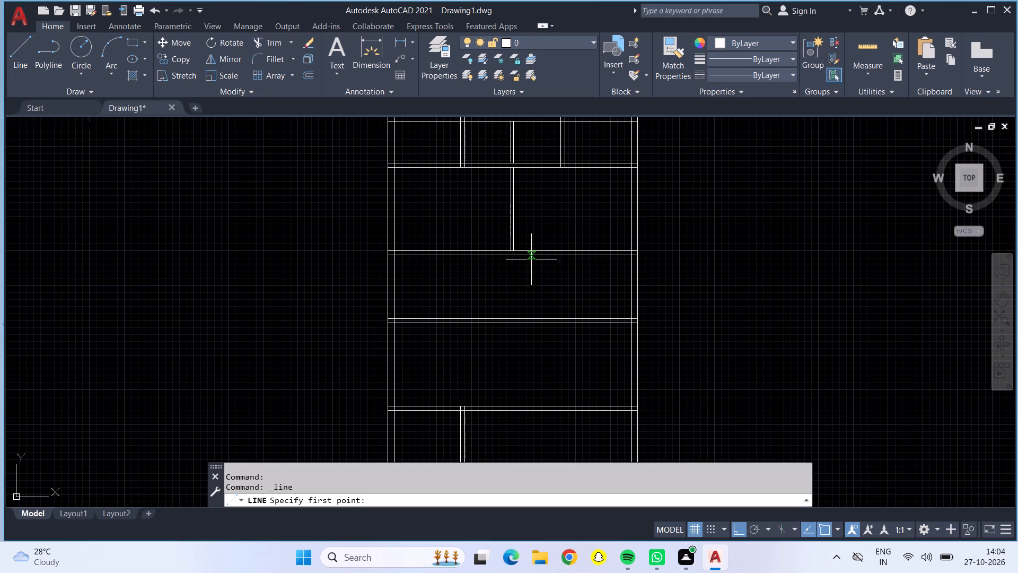
scroll(524, 261, "up", 3)
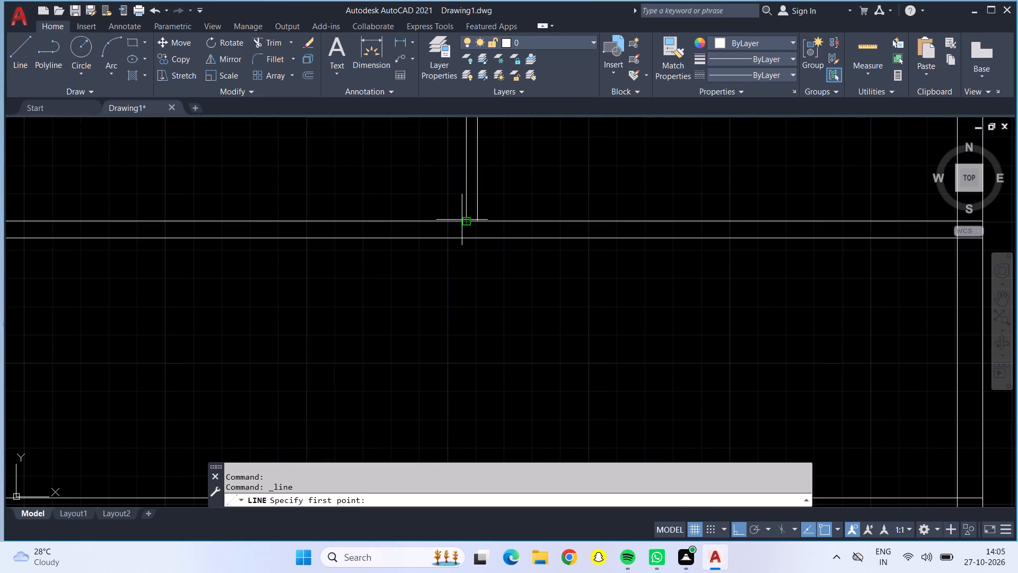
left_click(465, 219)
scroll(463, 333, "down", 2)
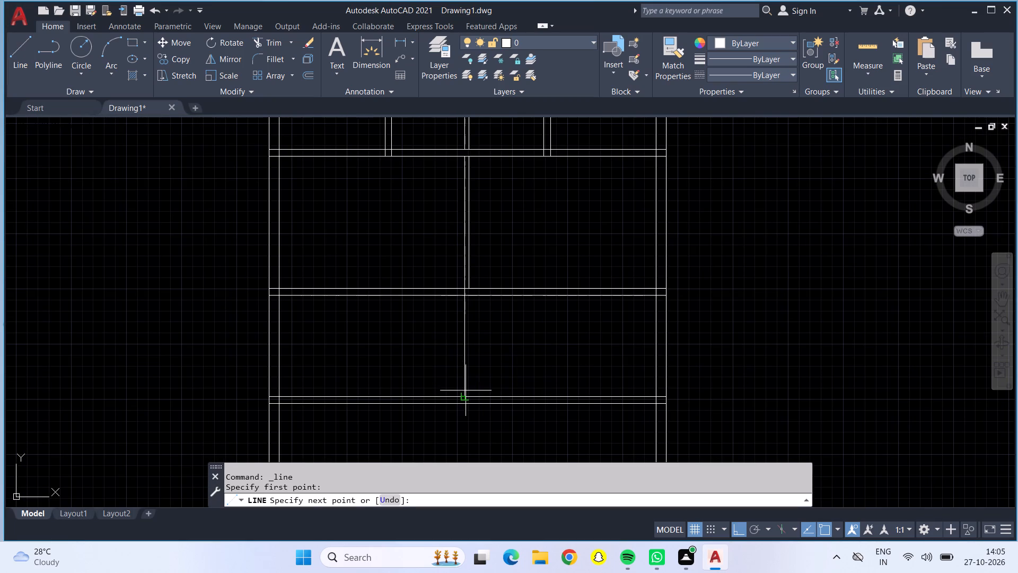
scroll(466, 407, "up", 3)
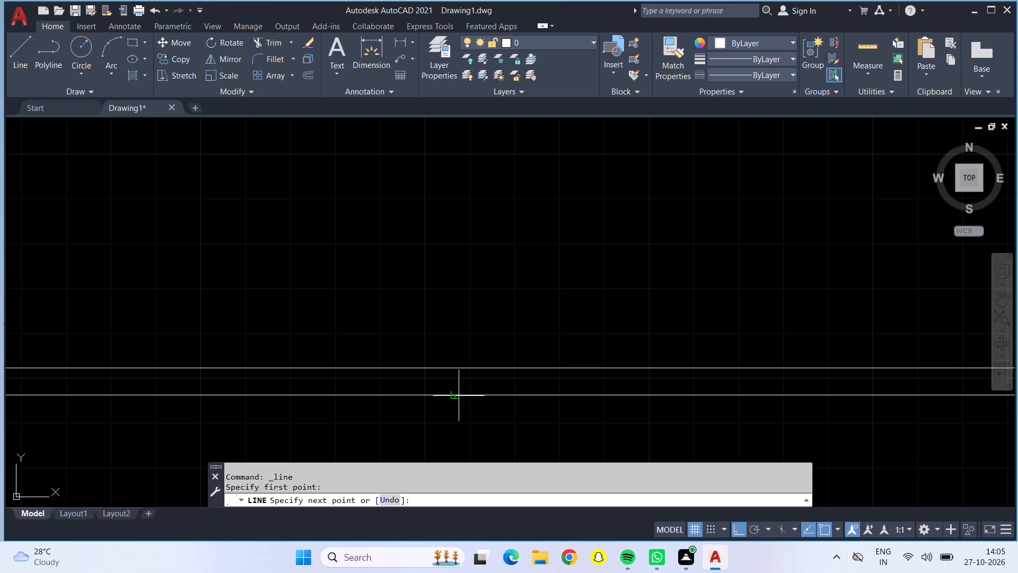
left_click(457, 392)
key("Escape")
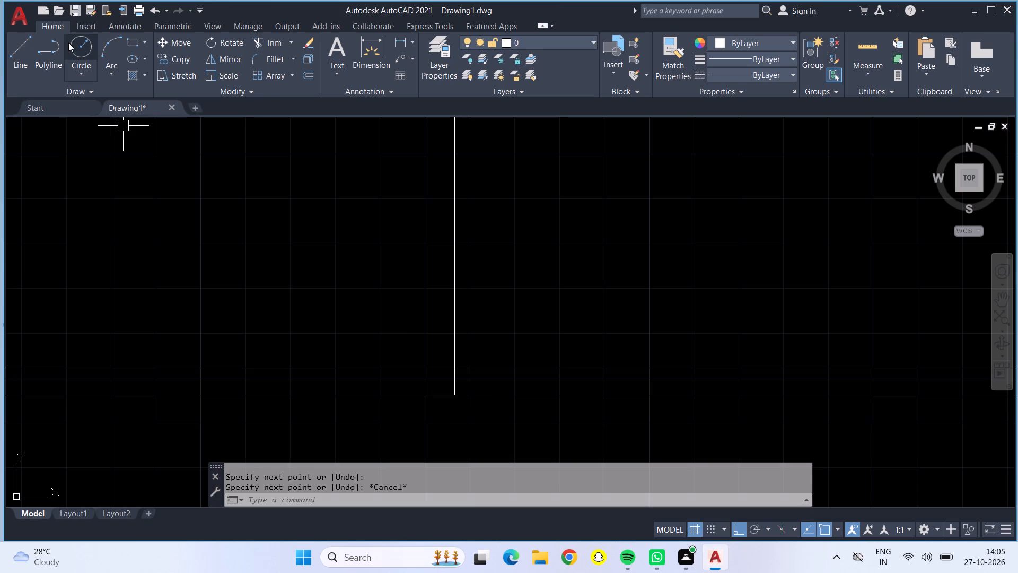
Draw a parallel vertical line from the foot of the central divider's right line to the third partition wall's lower line.
left_click(10, 65)
scroll(168, 173, "down", 2)
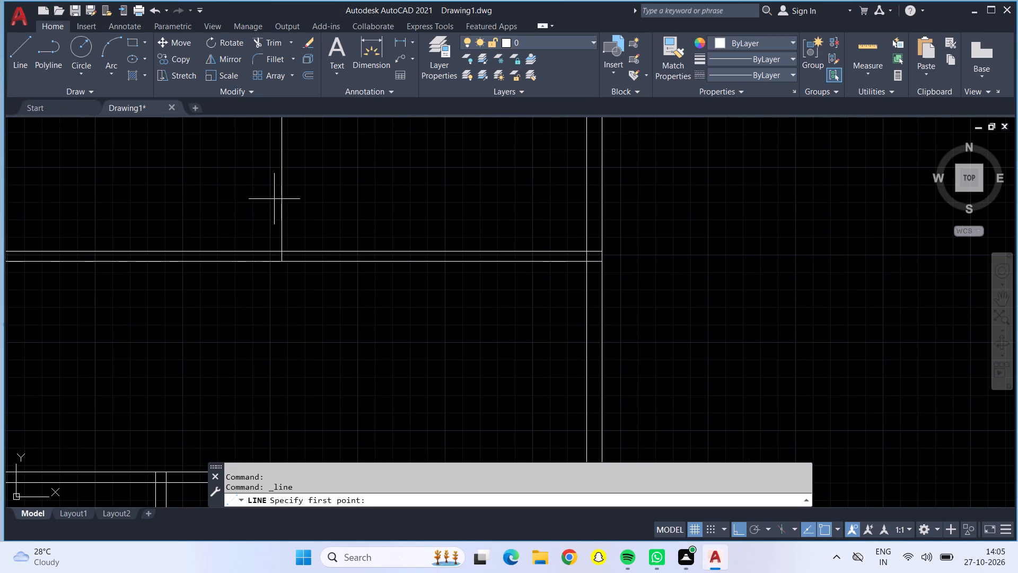
middle_click_drag(310, 202, 331, 357)
scroll(312, 241, "up", 3)
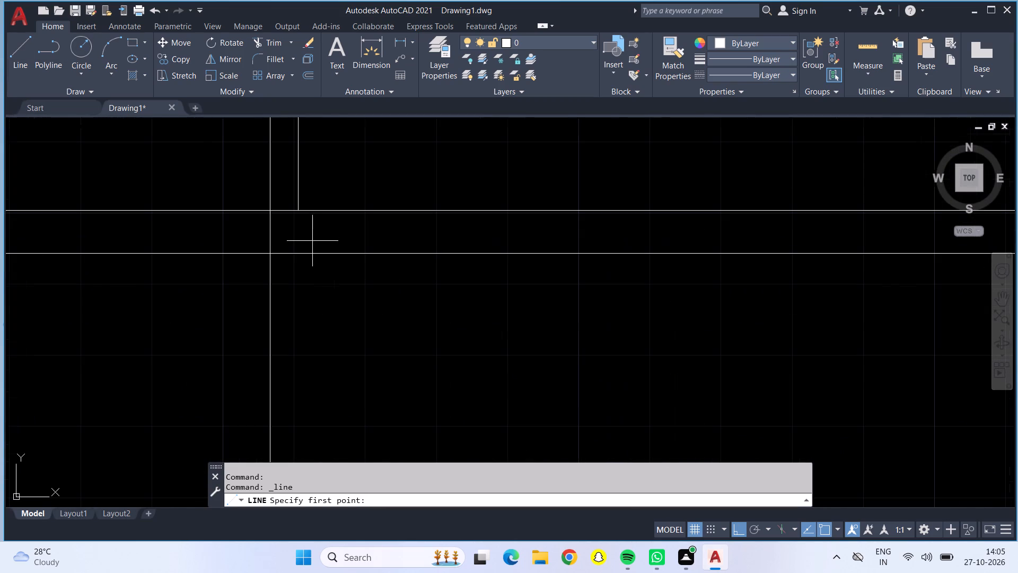
left_click(297, 214)
scroll(307, 354, "down", 2)
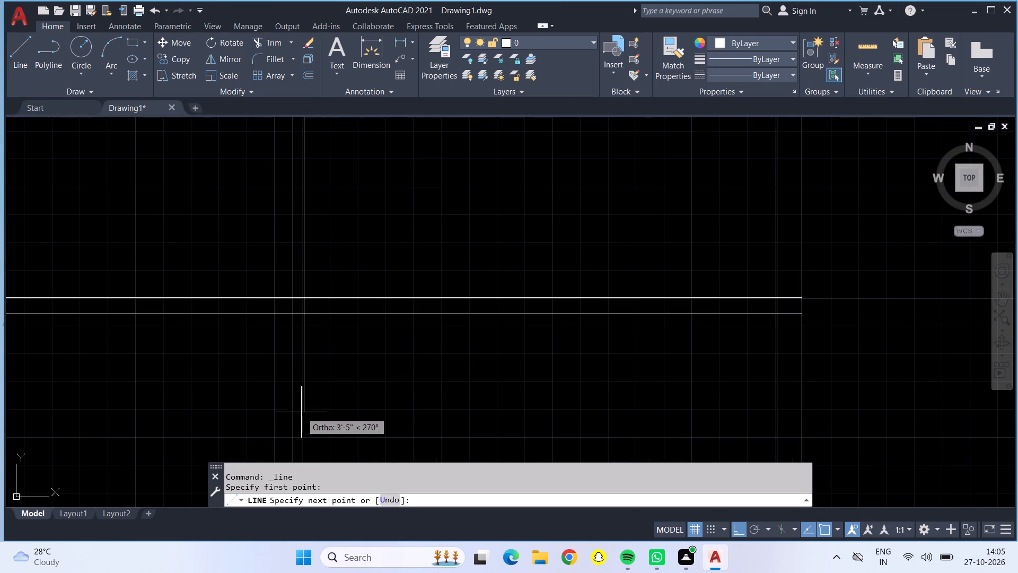
middle_click_drag(303, 412, 300, 301)
middle_click_drag(313, 398, 310, 332)
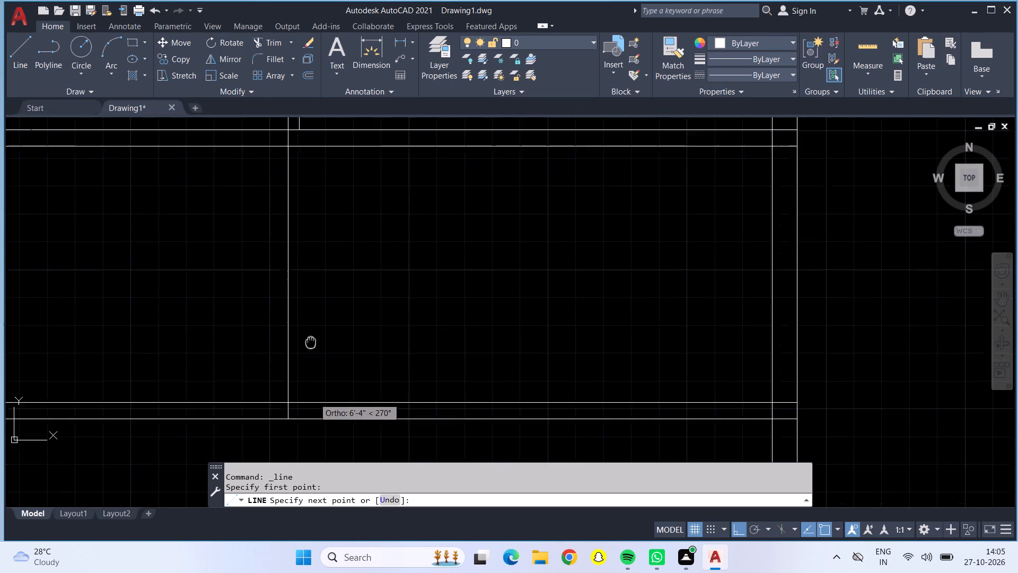
middle_click_drag(310, 332, 310, 322)
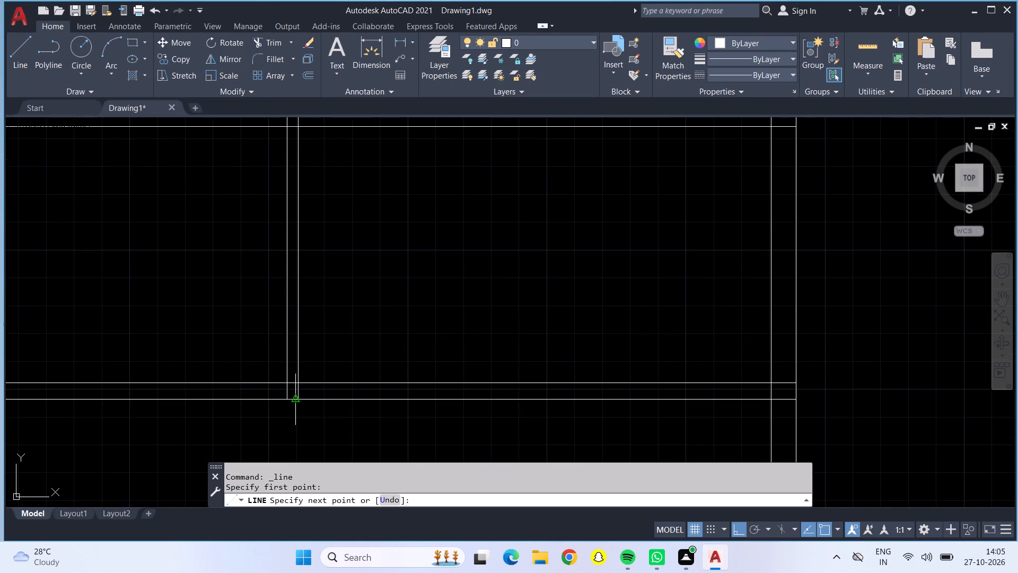
left_click(300, 403)
key("Escape")
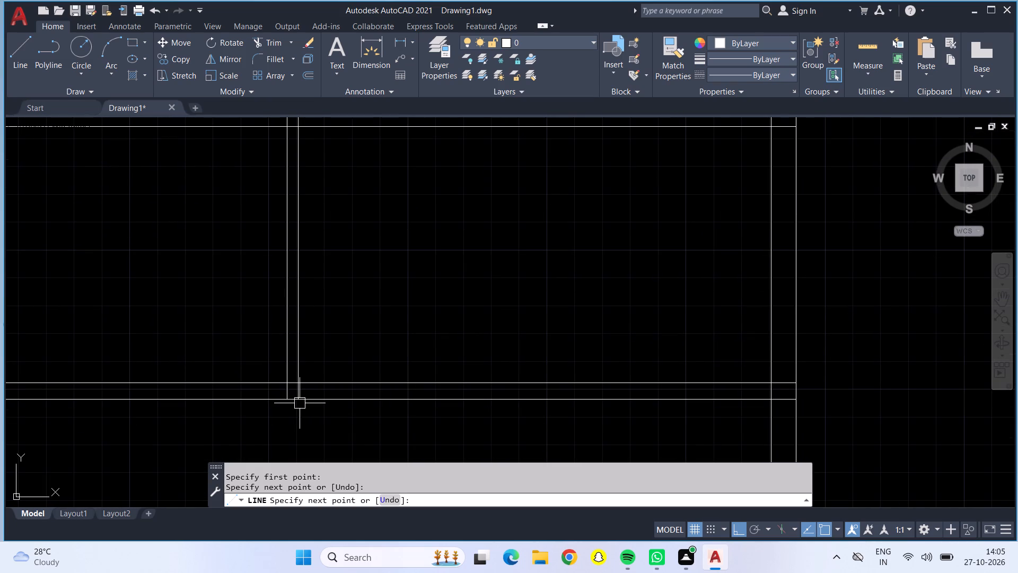
Offset the inner line of the left outer wall 11' to the right.
scroll(300, 403, "down", 4)
middle_click_drag(255, 350, 333, 388)
middle_click_drag(340, 390, 366, 372)
key("o")
key("Return")
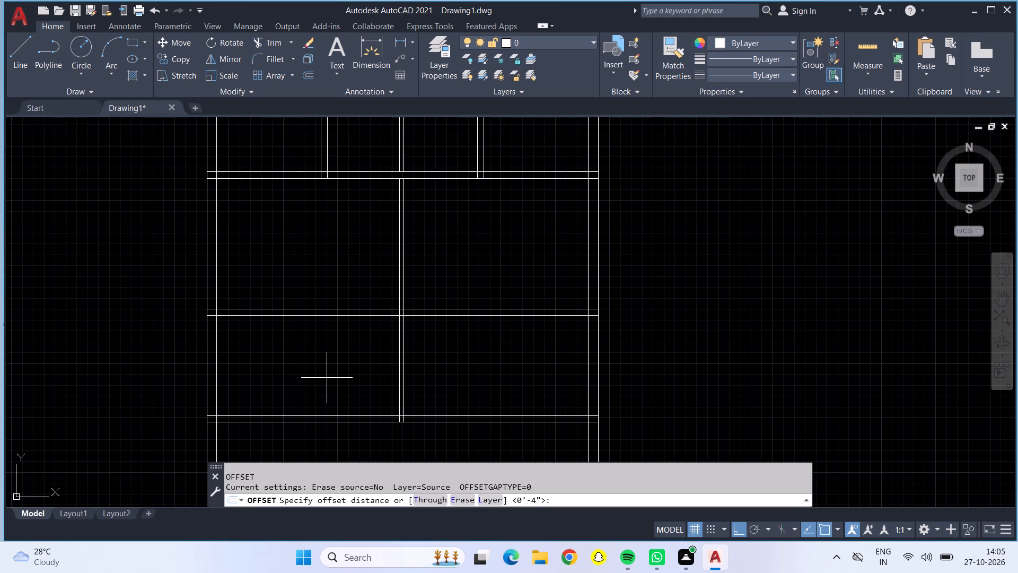
type("11")
key("apostrophe")
key("Return")
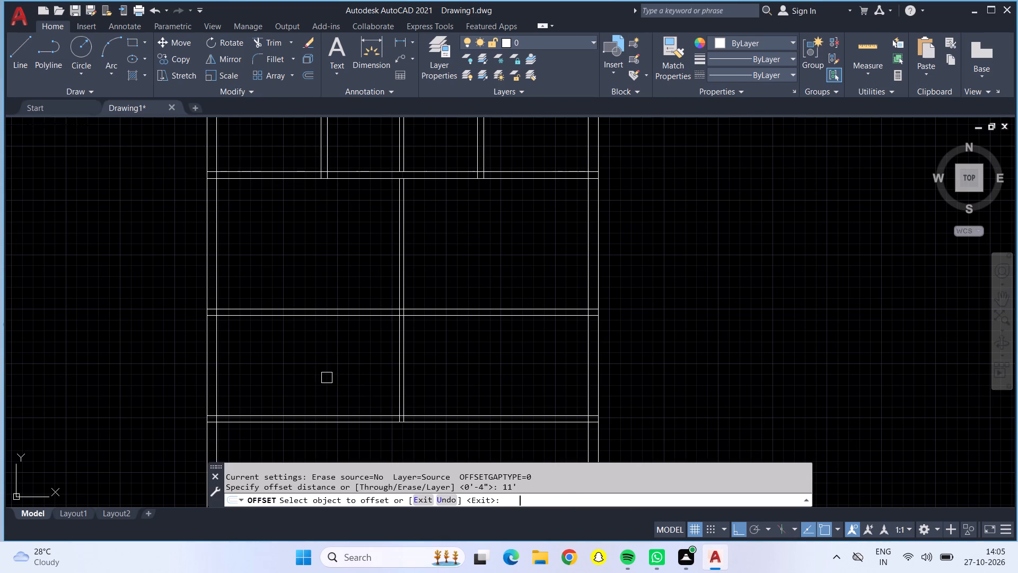
left_click(216, 371)
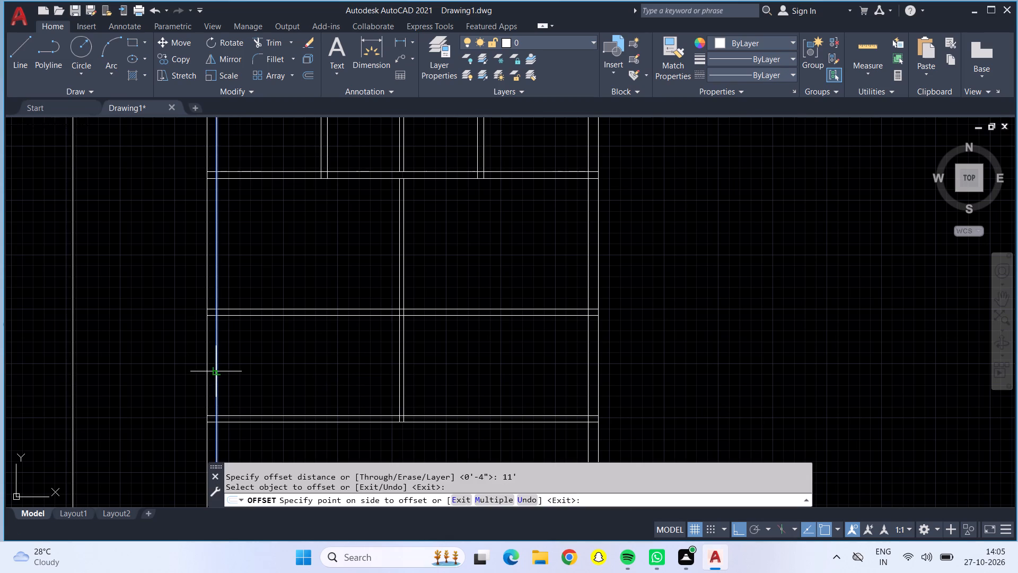
left_click(314, 387)
scroll(385, 342, "up", 2)
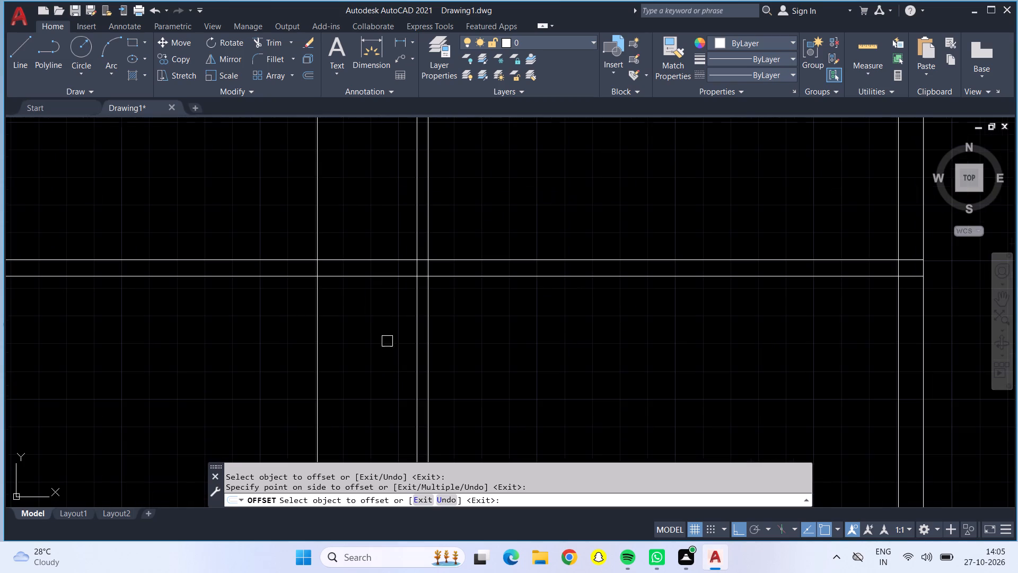
key("Escape")
Offset the vertical line set 11' from the left outer wall by 6" toward that wall.
key("o")
key("Return")
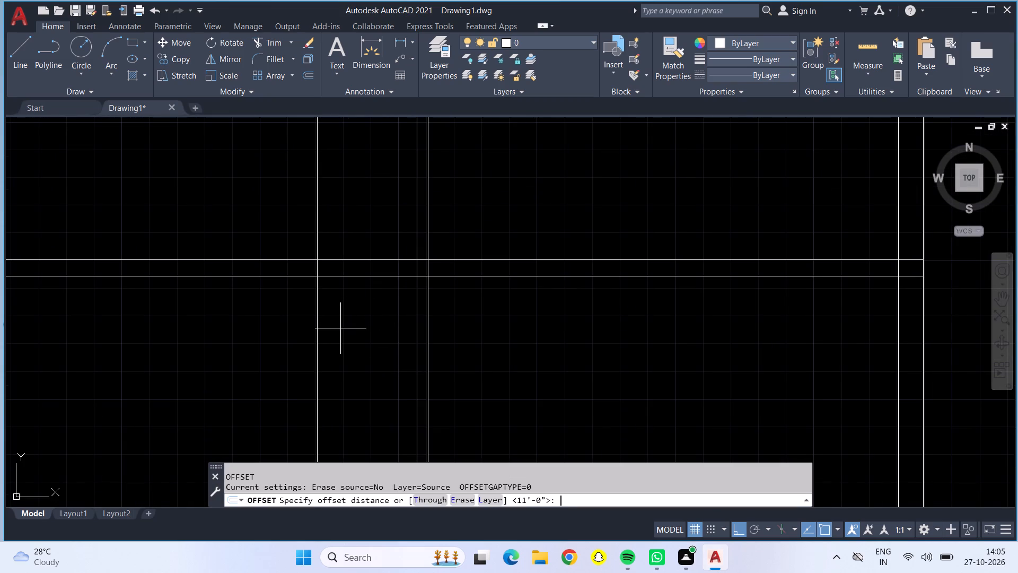
type("6\"")
key("Return")
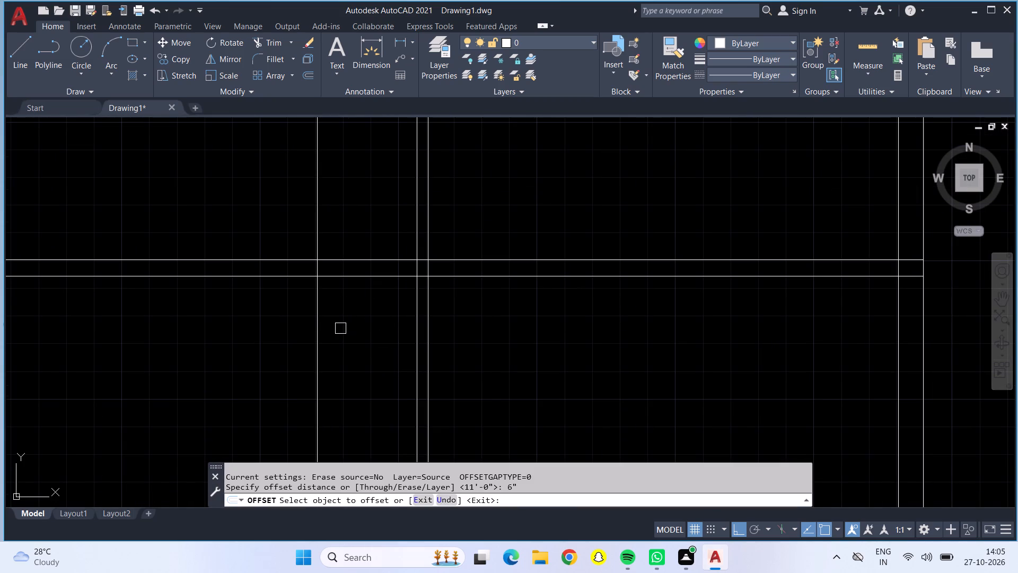
left_click(315, 323)
left_click(300, 319)
scroll(306, 322, "down", 1)
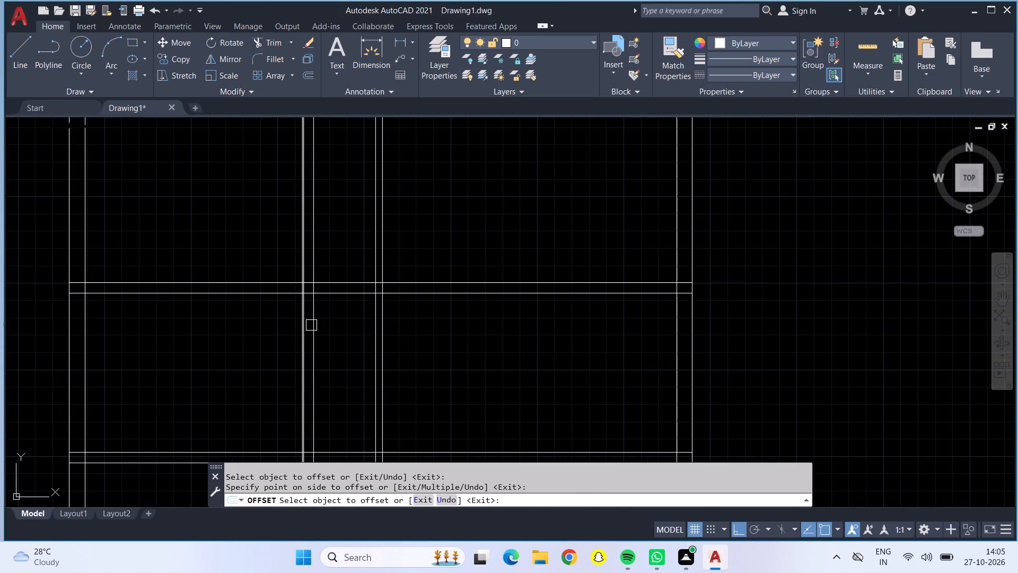
middle_click_drag(345, 330, 353, 393)
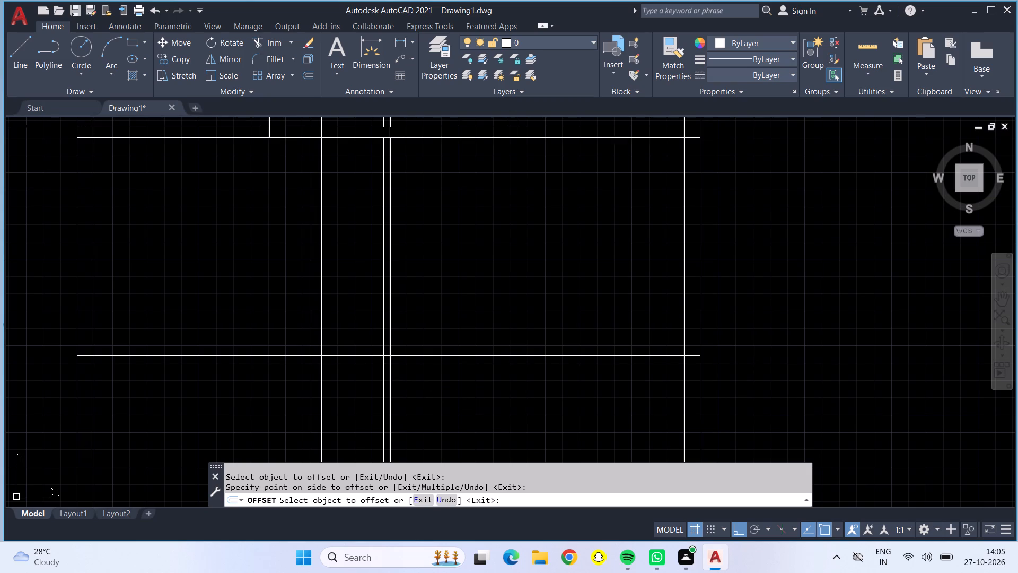
Offset the inner line of the right outer wall 11' to the left.
key("Escape")
key("o")
key("Return")
type("11'")
key("Return")
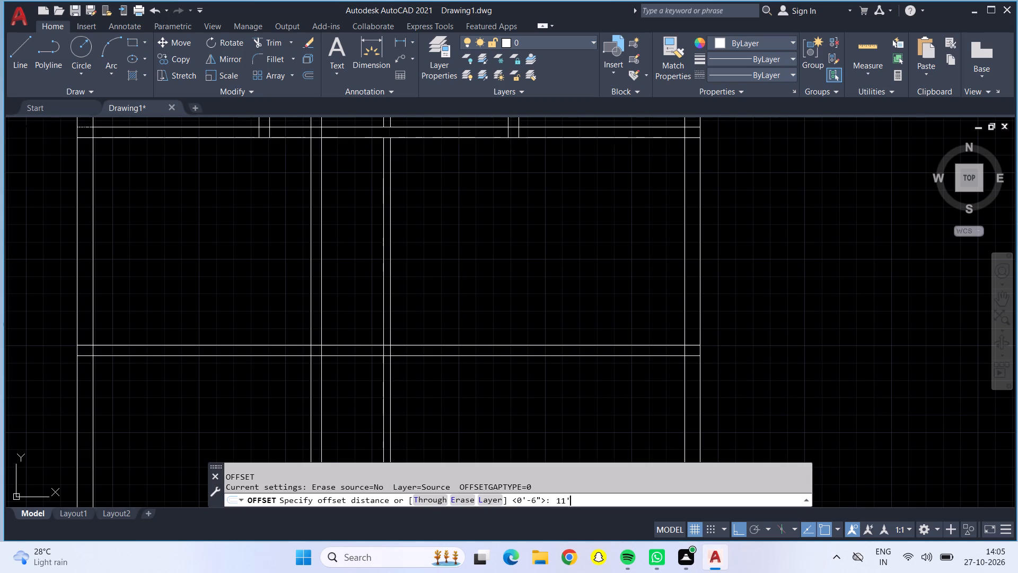
left_click(680, 311)
left_click(485, 265)
key("Escape")
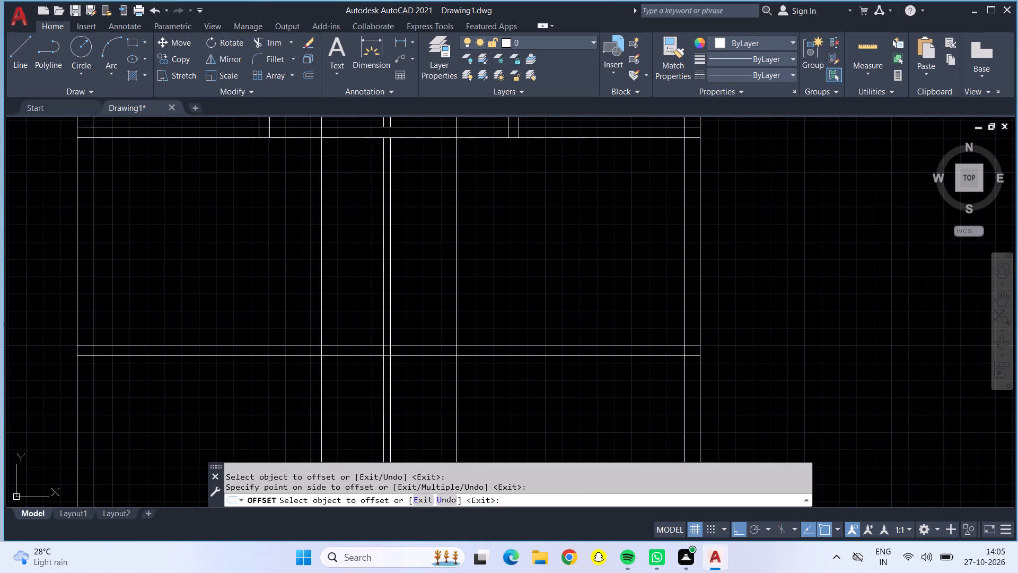
Offset the vertical line set 11' from the right outer wall by 6" to the left.
key("o")
key("Return")
type("6\"")
key("Return")
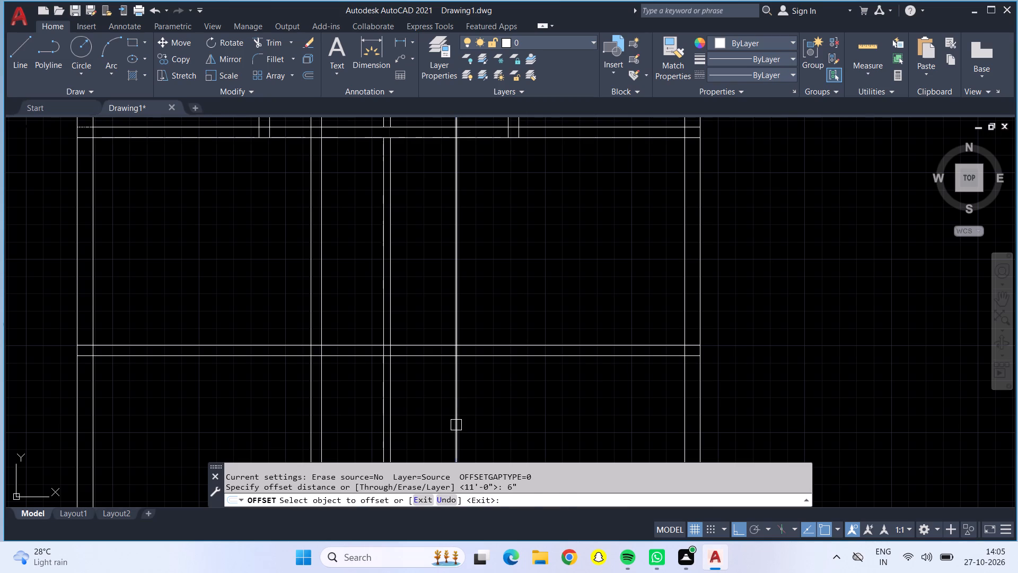
left_click(454, 425)
left_click(432, 417)
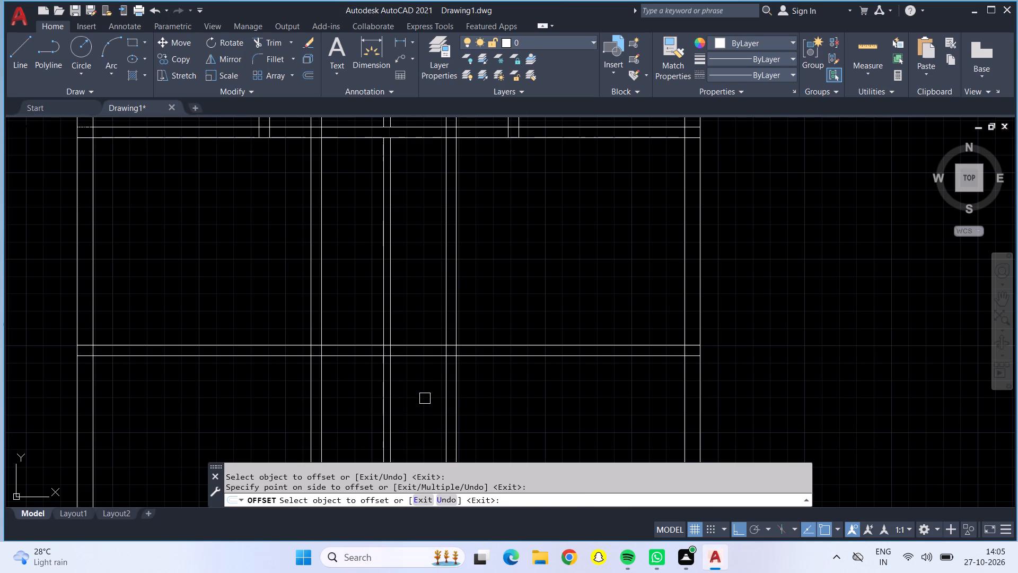
Trim both new vertical line pairs out of the rooms in the top two rows, above the second partition wall.
scroll(425, 396, "down", 1)
middle_click(425, 396)
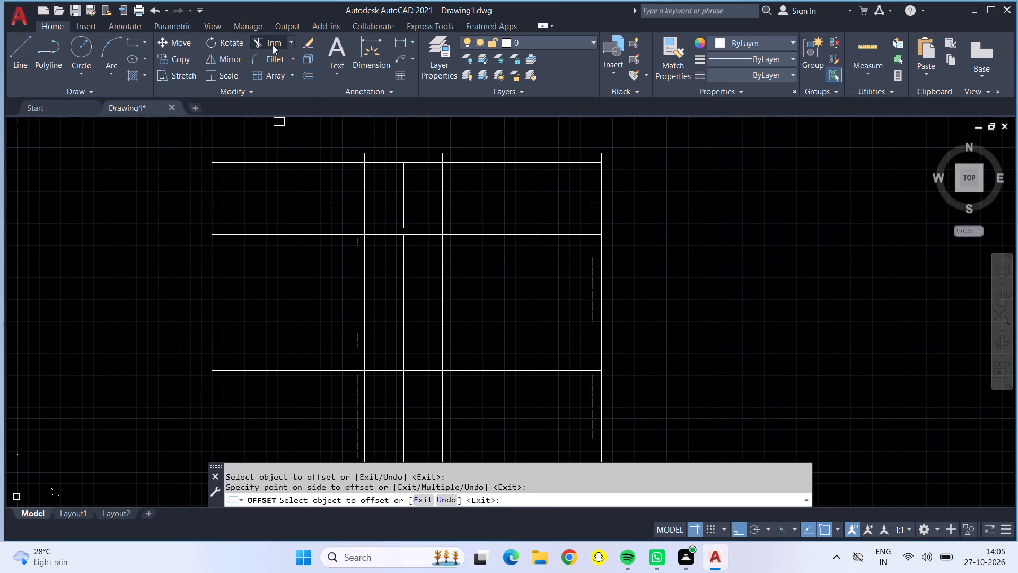
left_click(273, 45)
left_click_drag(344, 174, 364, 186)
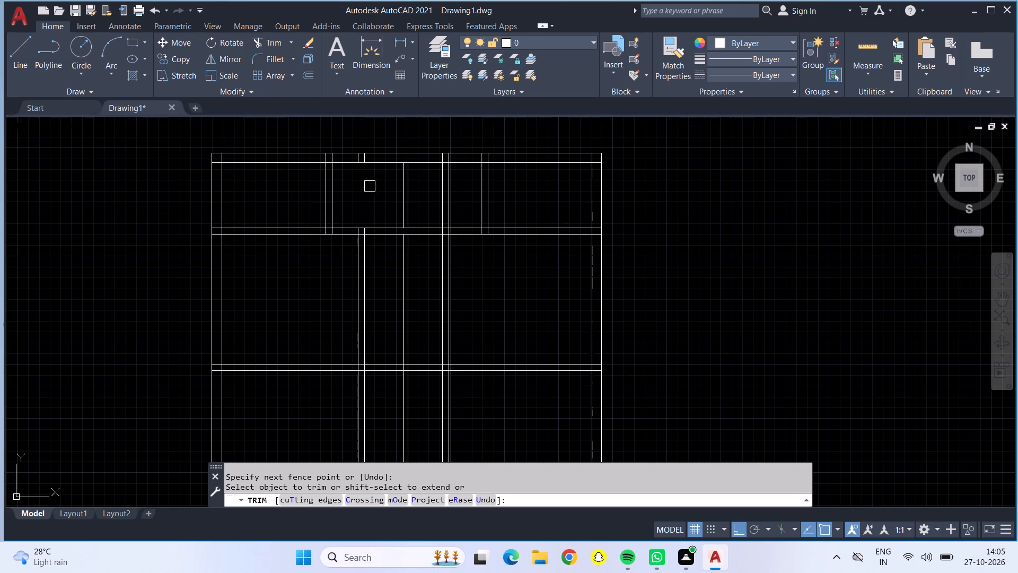
left_click_drag(428, 195, 452, 202)
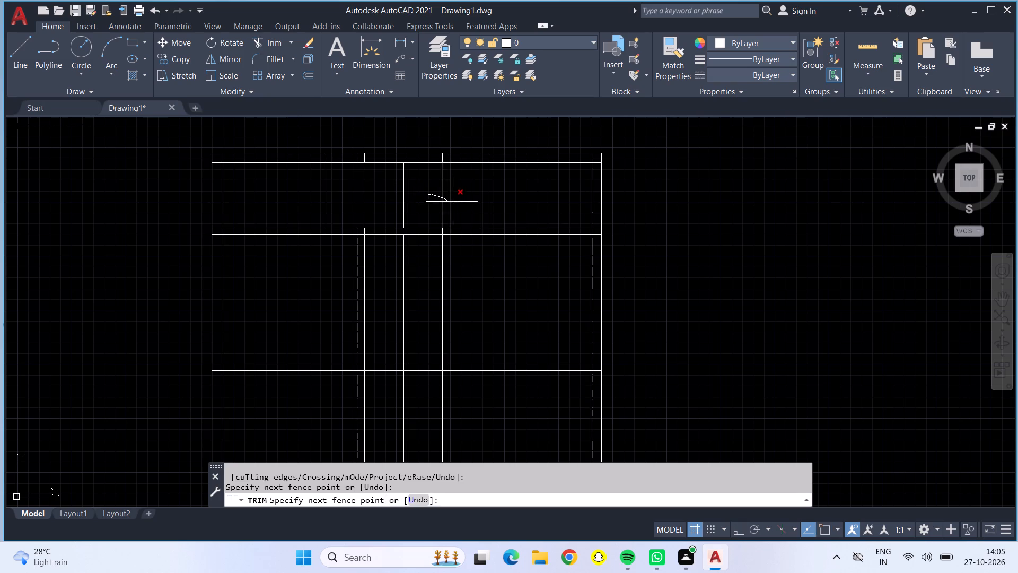
left_click_drag(452, 202, 456, 203)
left_click_drag(429, 262, 461, 274)
left_click_drag(461, 274, 475, 279)
left_click_drag(348, 265, 361, 271)
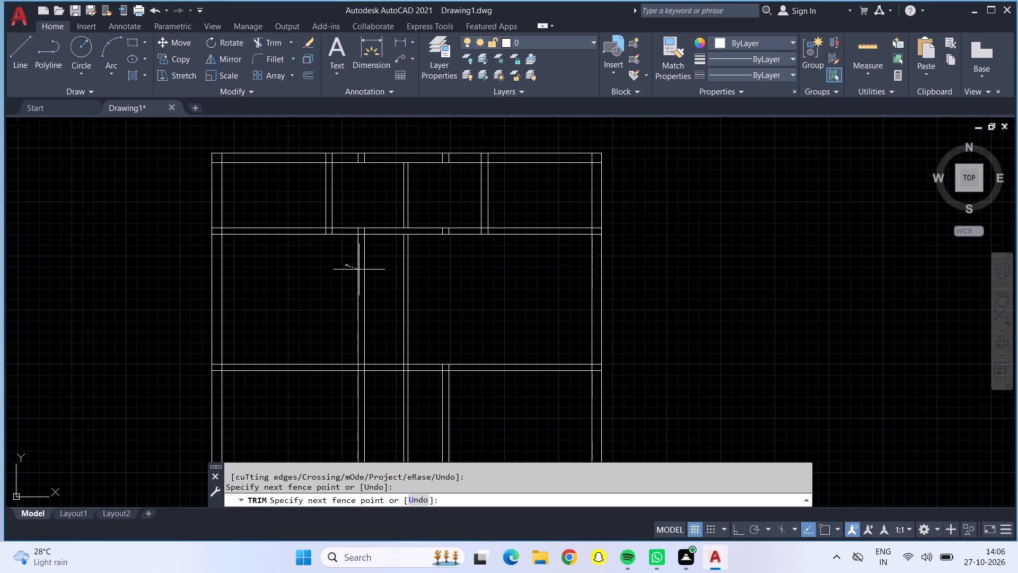
left_click_drag(361, 271, 390, 283)
key("Escape")
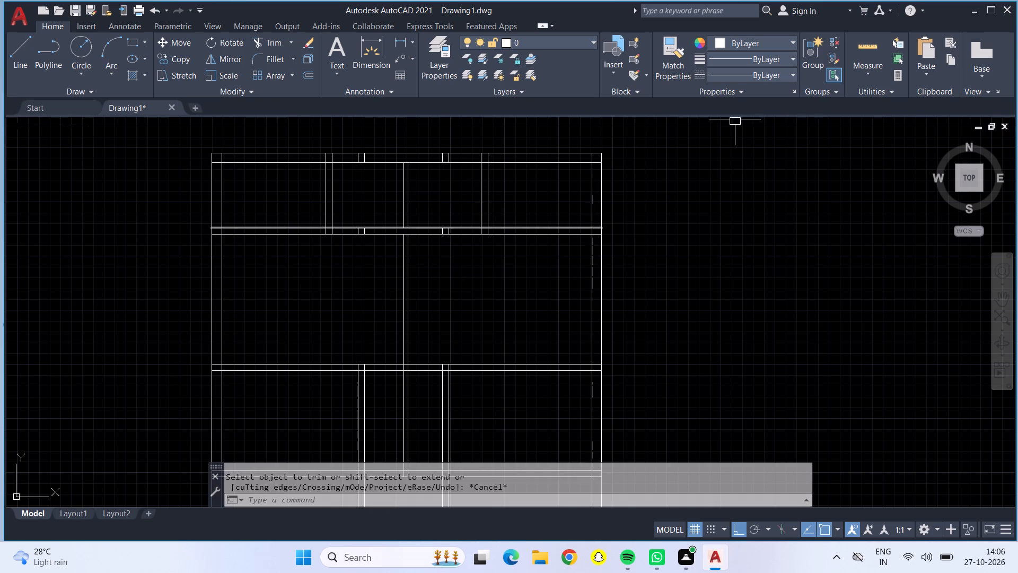
Measure the central divider and the room beside it in the top row.
left_click_drag(882, 49, 877, 49)
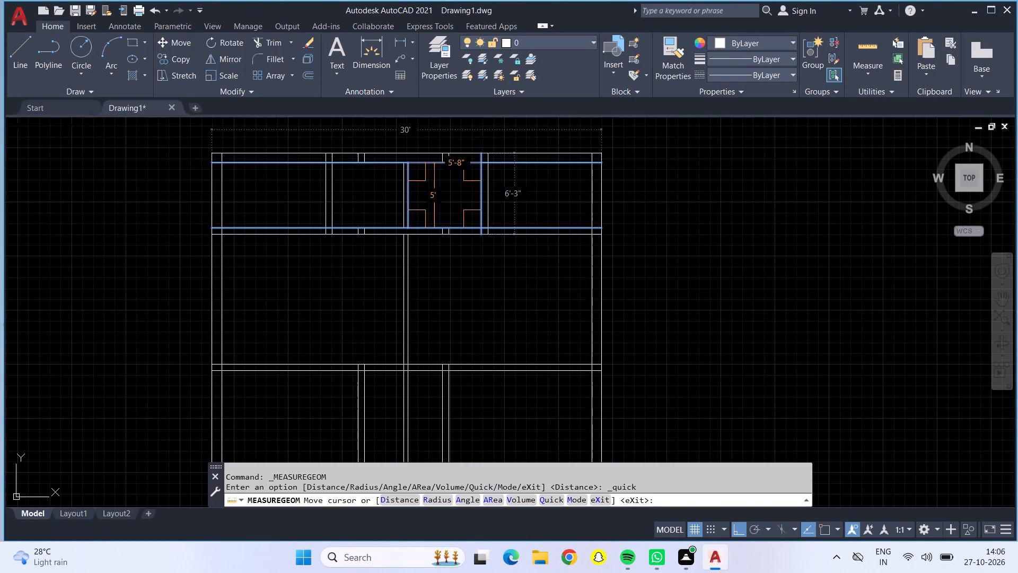
scroll(414, 183, "up", 2)
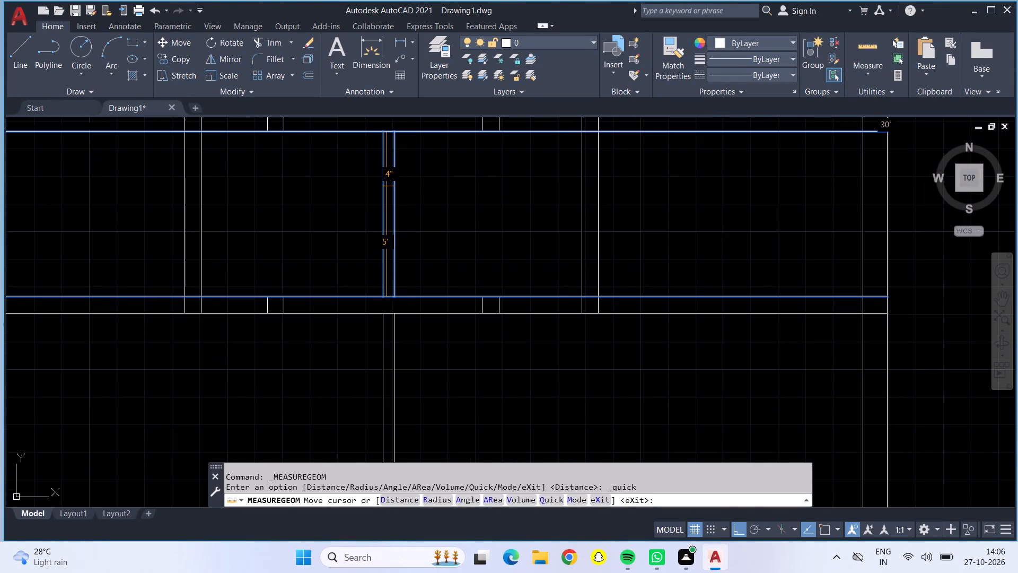
scroll(394, 191, "down", 2)
key("Escape")
scroll(402, 215, "down", 1)
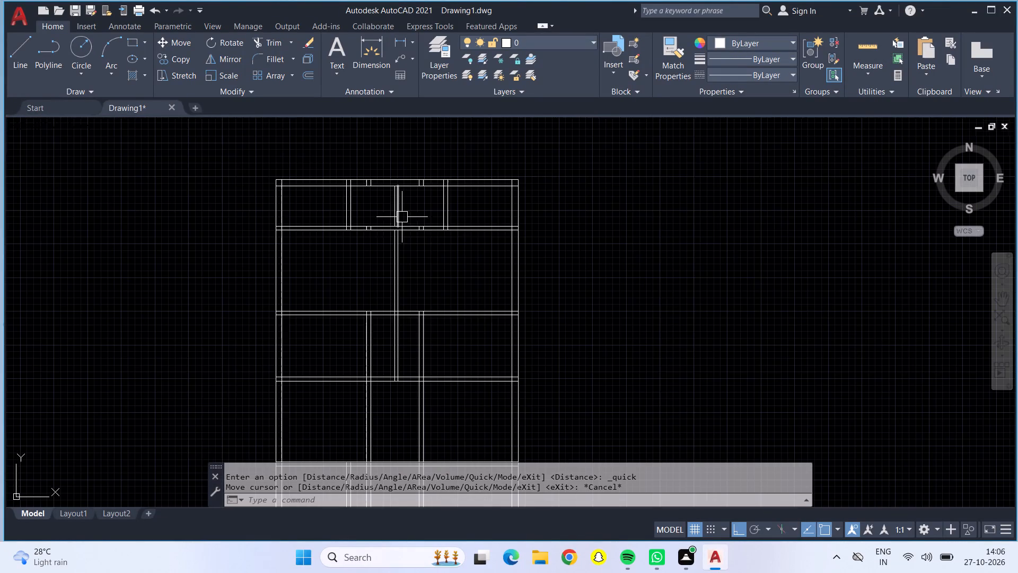
Trim both new vertical line pairs out of the row between the third and fourth partition walls.
scroll(410, 329, "up", 1)
middle_click_drag(410, 333, 402, 300)
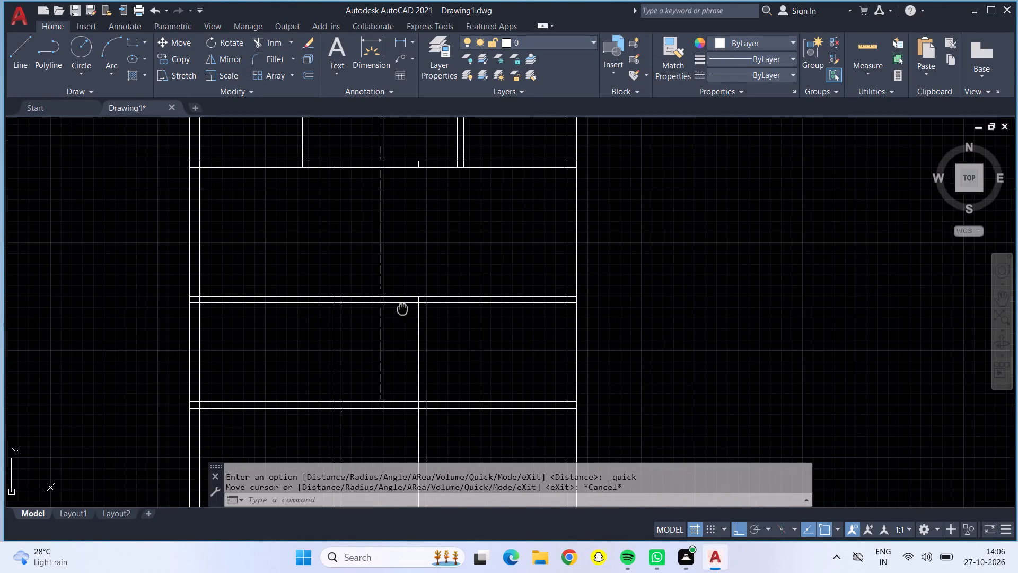
middle_click_drag(402, 300, 407, 263)
middle_click_drag(368, 418, 377, 338)
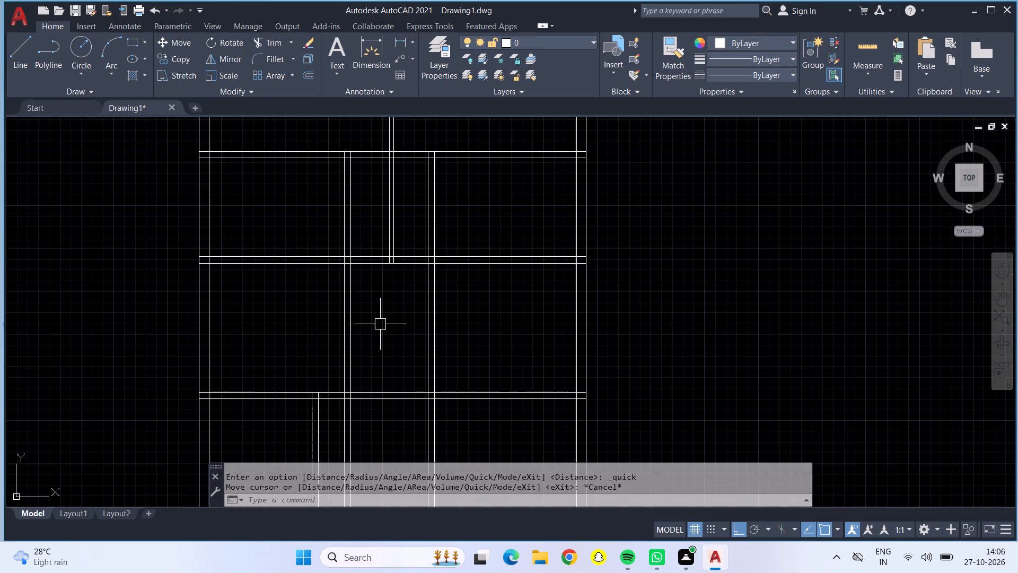
left_click(275, 42)
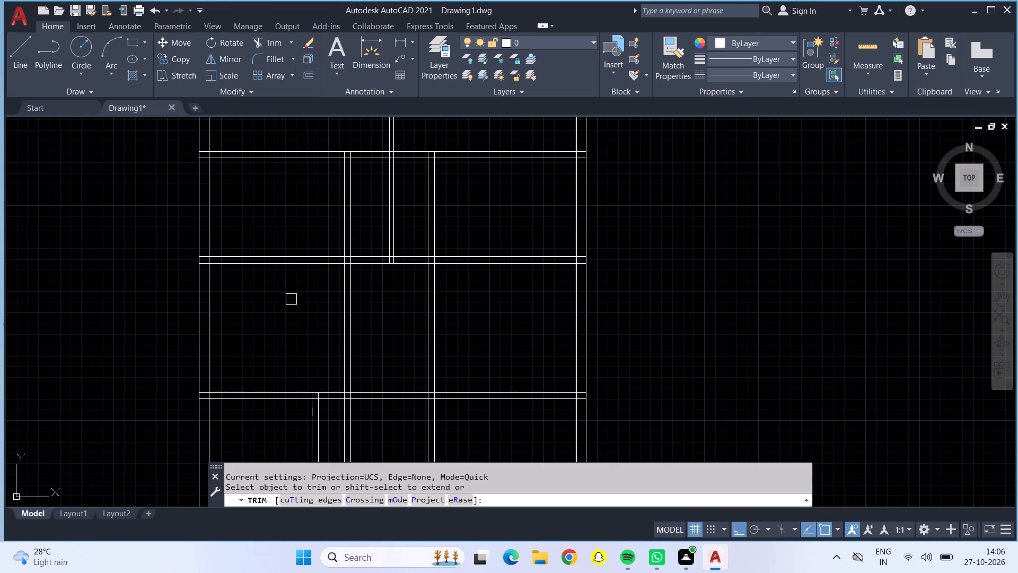
left_click_drag(292, 302, 469, 326)
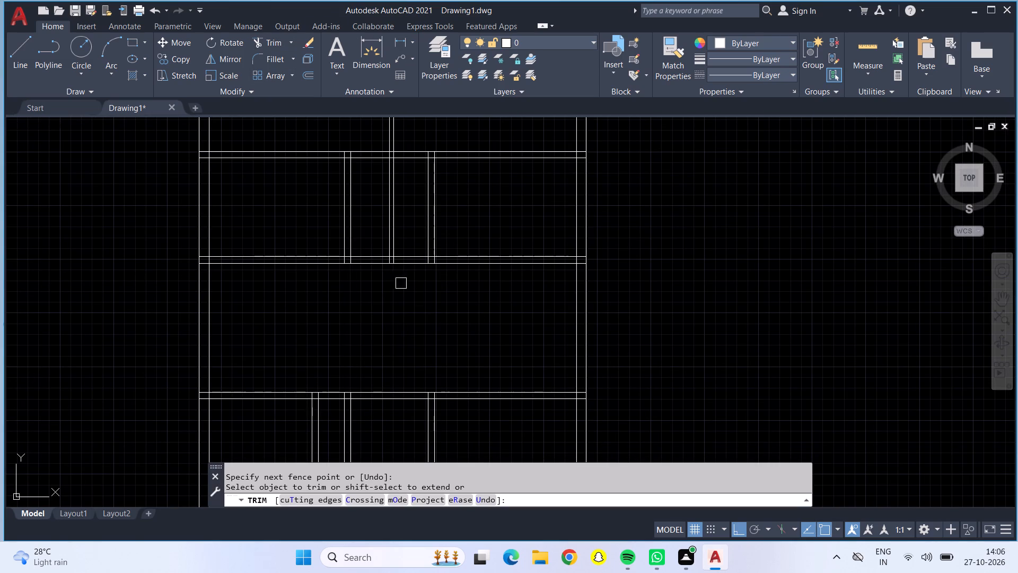
Measure the gap between the left line pair and the central divider below the second partition wall.
middle_click_drag(367, 205, 403, 260)
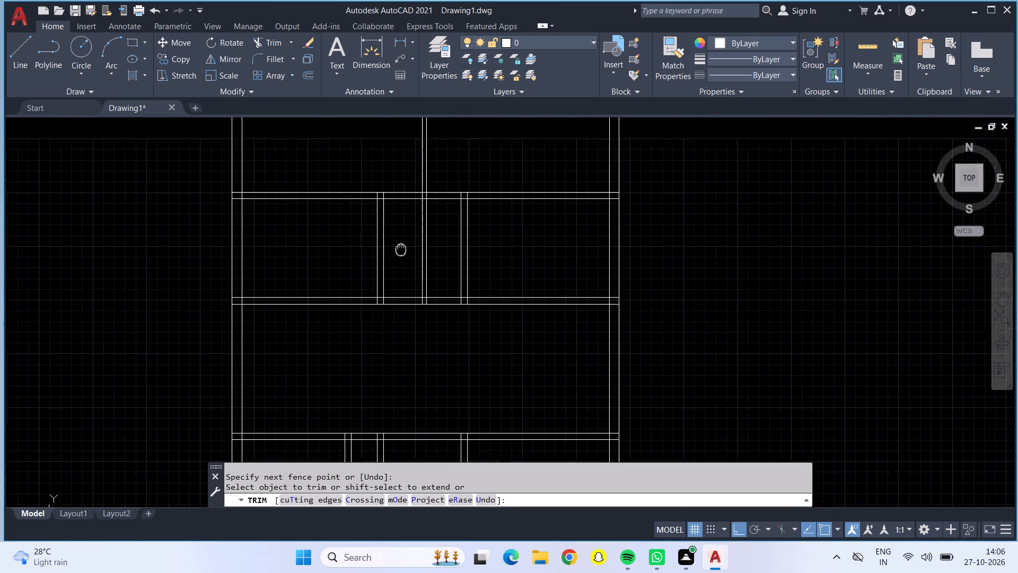
middle_click_drag(403, 260, 403, 274)
left_click(859, 41)
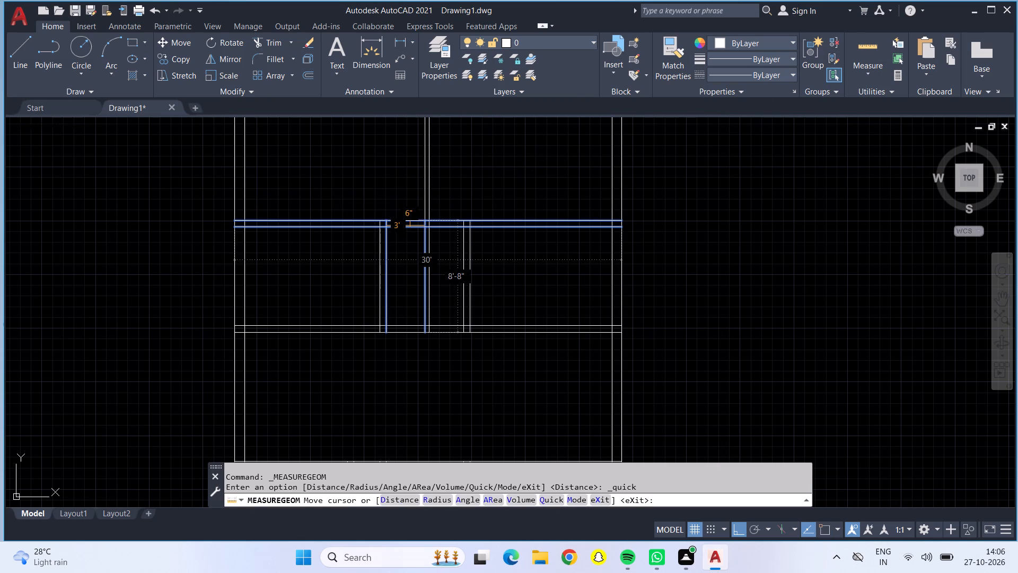
key("Escape")
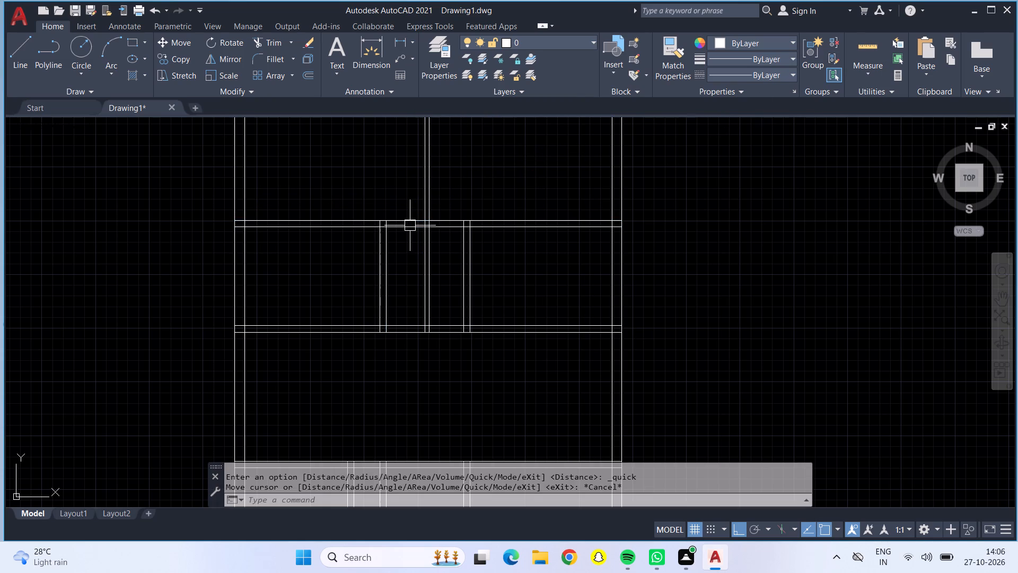
Offset the outer line of each divider flanking the central divider 6" outward, between the second and third partition walls.
scroll(410, 257, "up", 2)
middle_click_drag(410, 257, 469, 281)
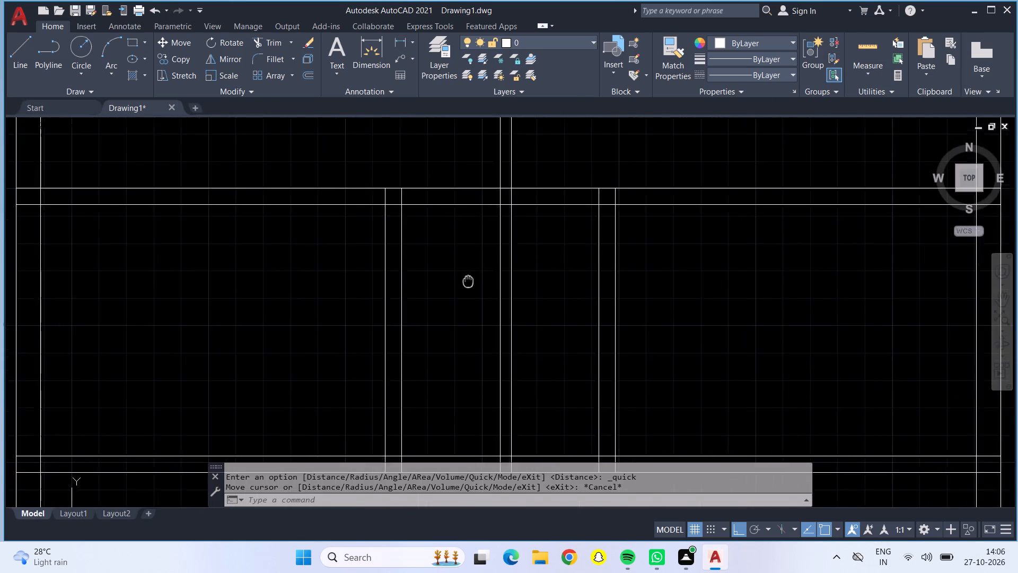
middle_click_drag(469, 281, 518, 279)
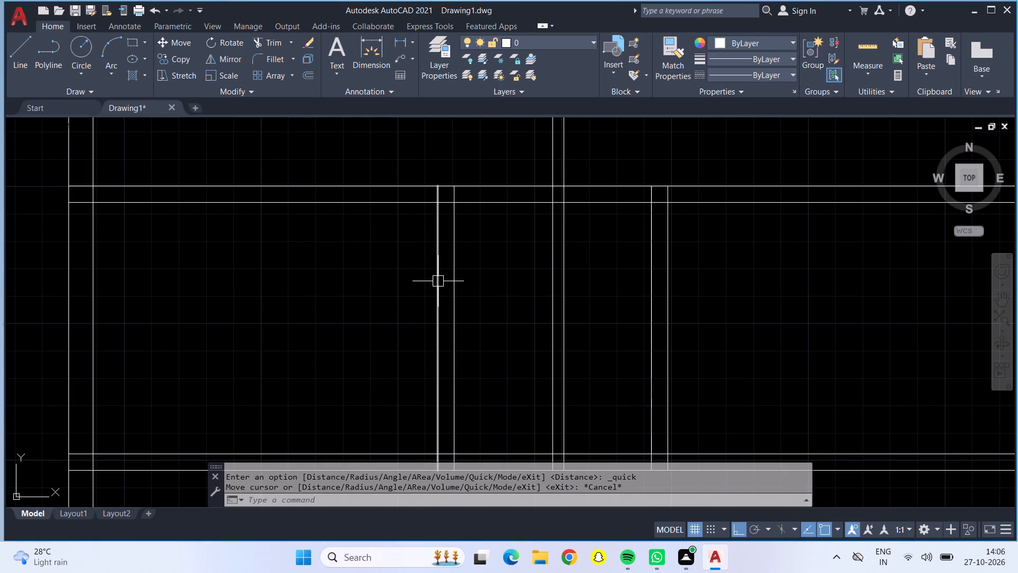
key("Escape")
key("o")
key("Return")
type("6\"")
key("Return")
left_click(437, 281)
left_click(362, 288)
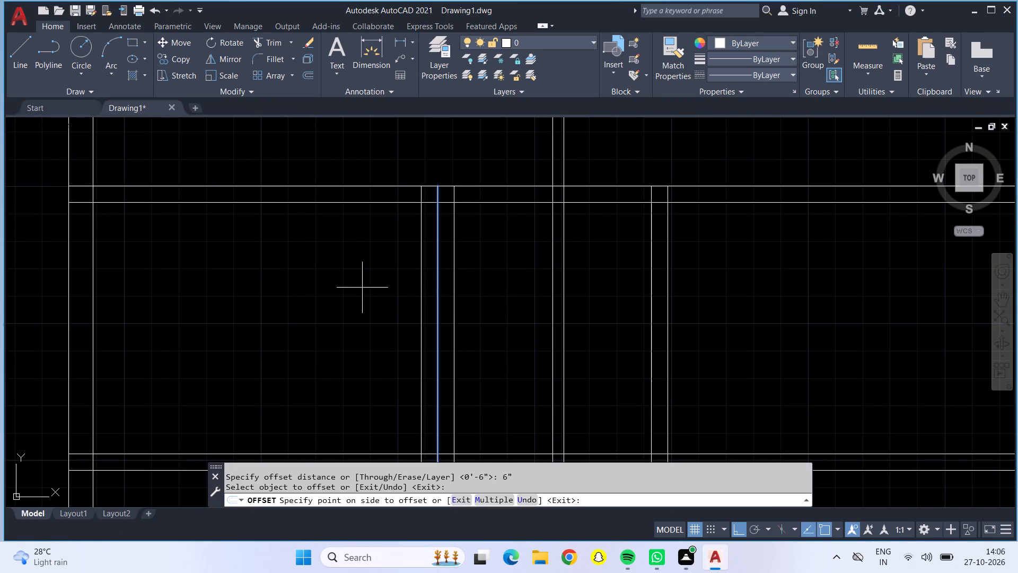
left_click(668, 295)
left_click(710, 307)
key("Escape")
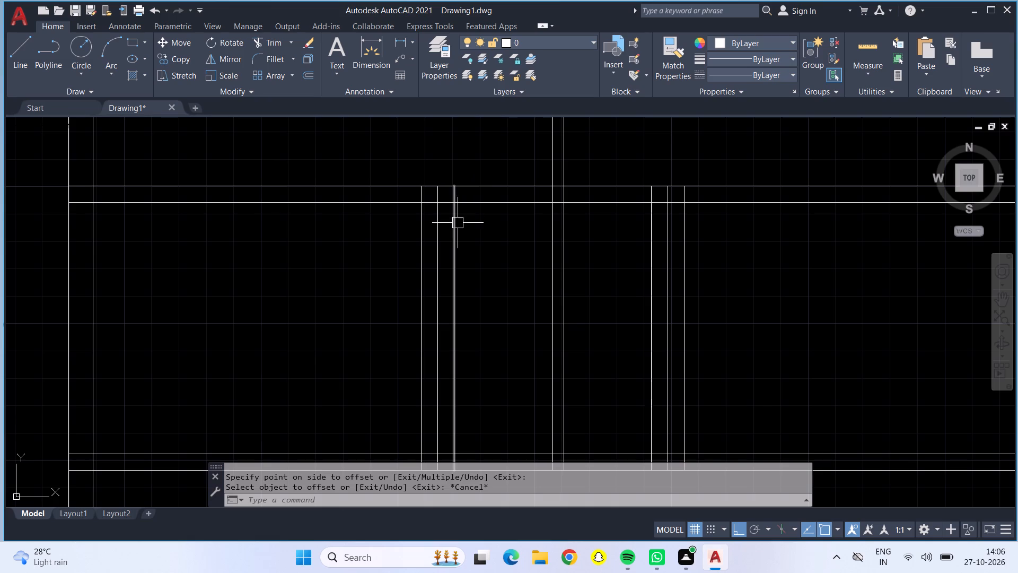
Delete the innermost line of each flanking divider, on the sides facing the central divider.
left_click(458, 234)
left_click(650, 309)
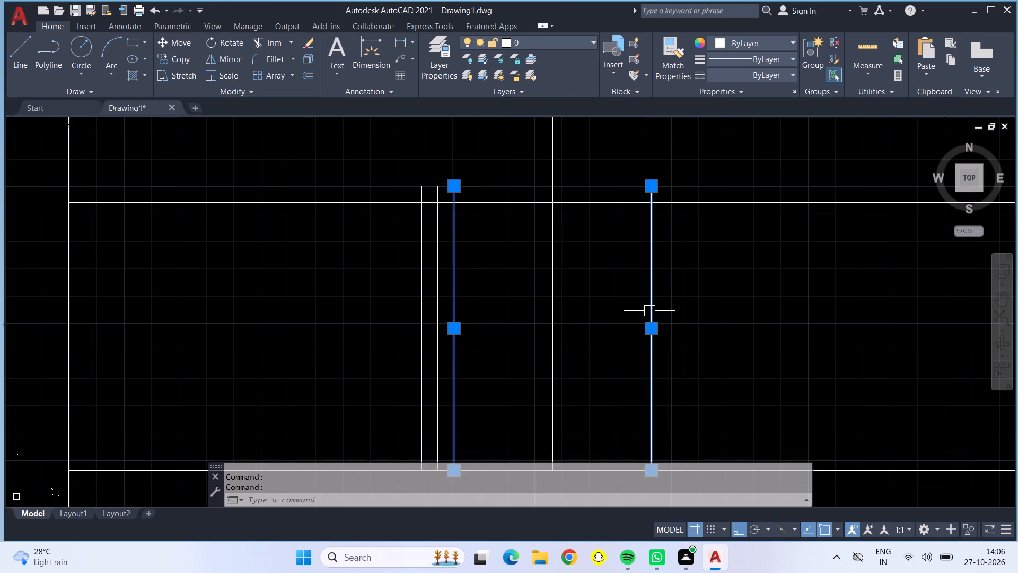
key("Delete")
Draw a vertical line continuing the central divider's right line from the third partition wall down to the fourth partition wall's lower line.
scroll(634, 314, "down", 1)
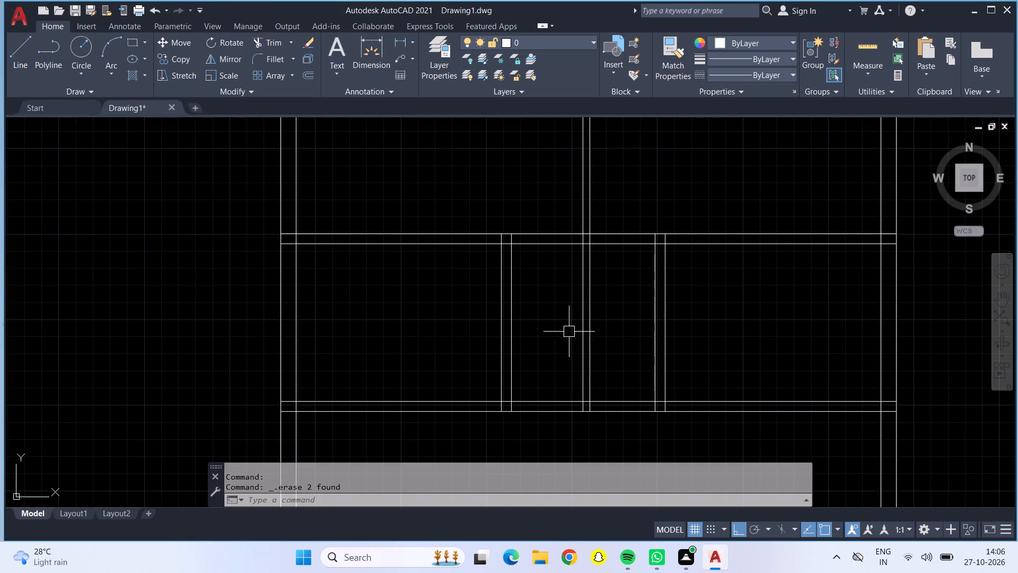
scroll(572, 336, "down", 1)
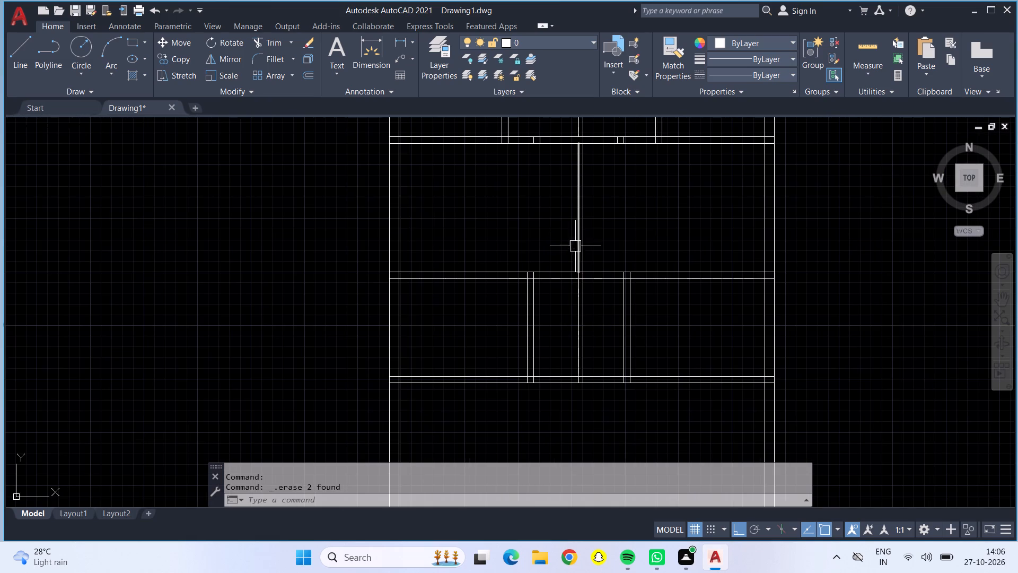
scroll(597, 251, "down", 1)
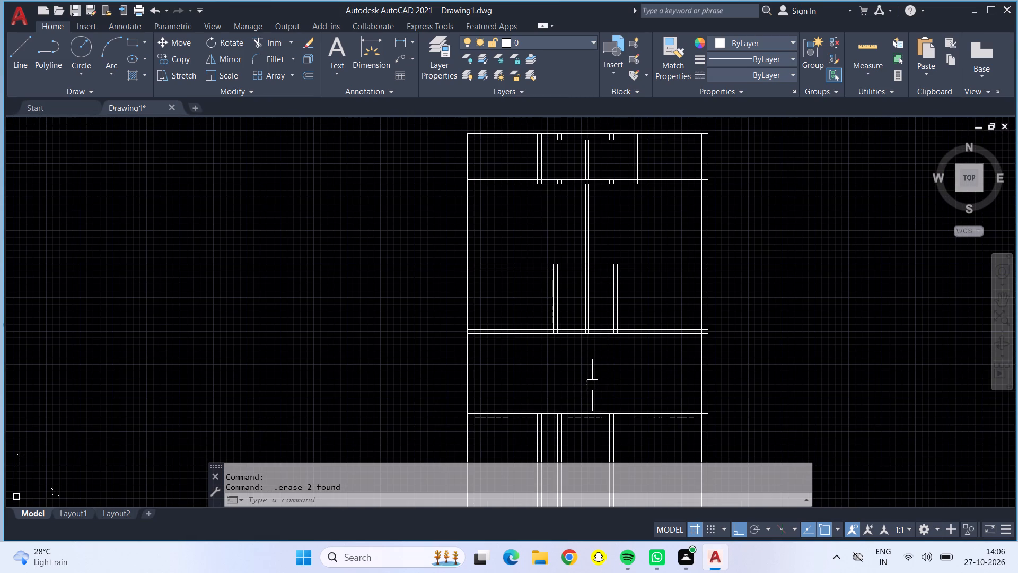
middle_click_drag(592, 385, 548, 282)
middle_click_drag(548, 280, 547, 272)
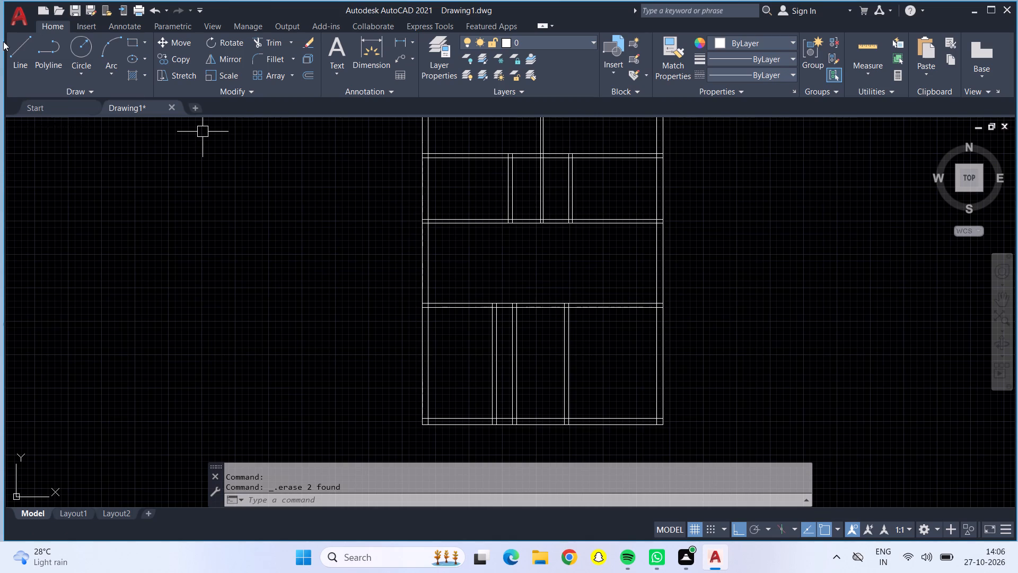
left_click(21, 64)
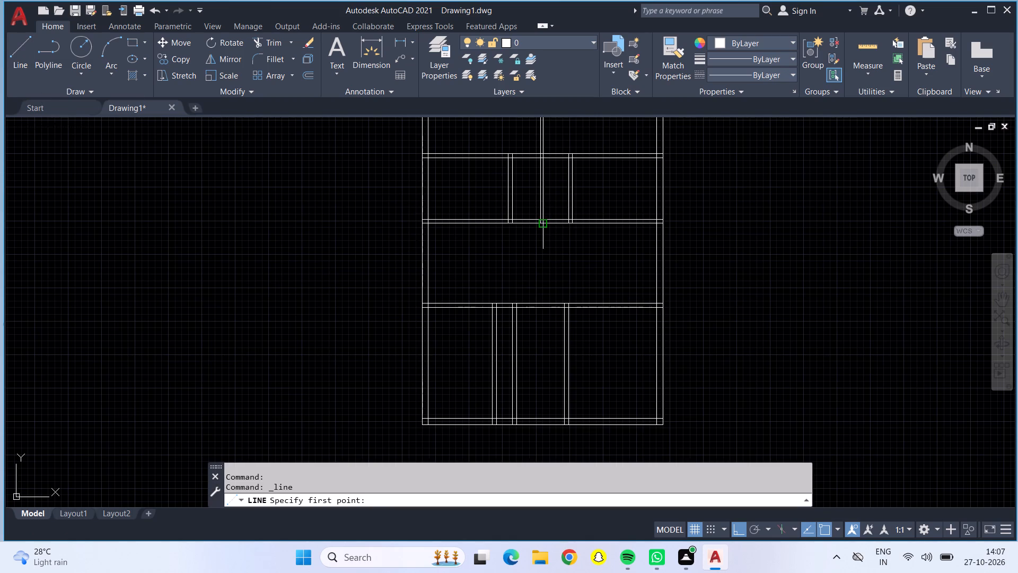
scroll(541, 221, "up", 3)
left_click(549, 230)
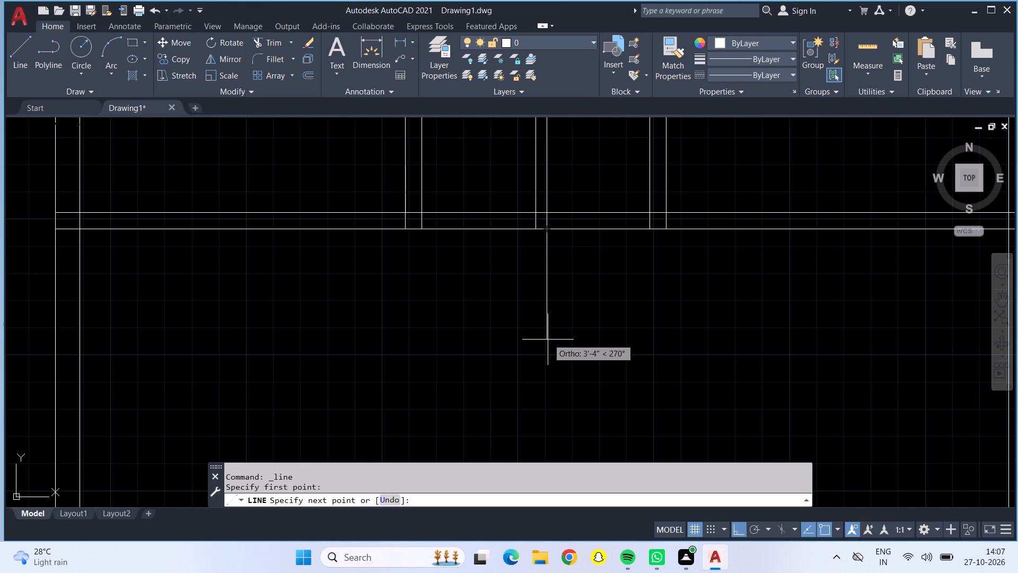
scroll(548, 340, "down", 2)
left_click(548, 431)
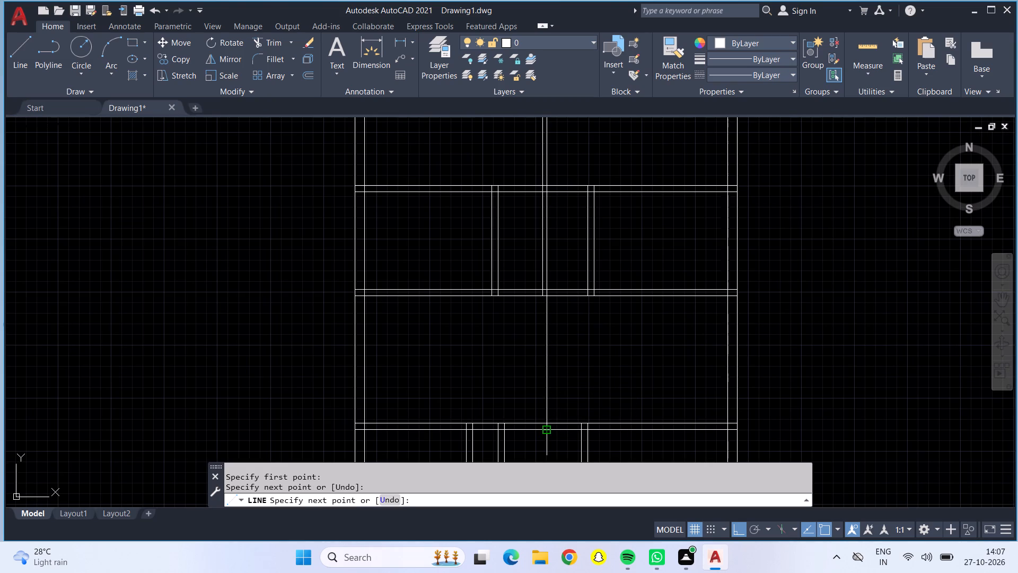
key("Escape")
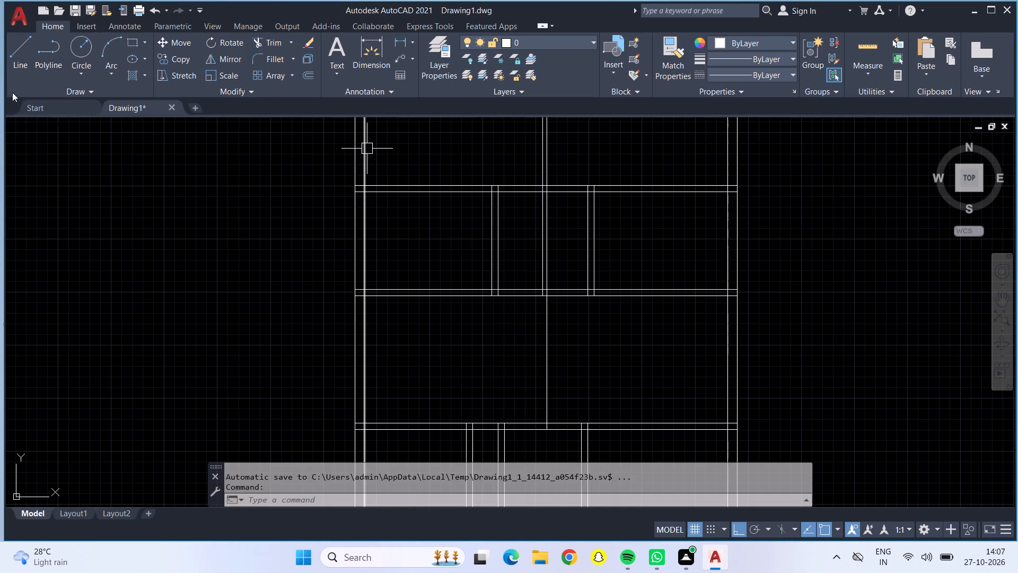
Draw a parallel vertical line continuing the central divider's left line from the third partition wall down to the fourth partition wall's lower line.
left_click_drag(12, 63, 19, 68)
scroll(547, 292, "up", 2)
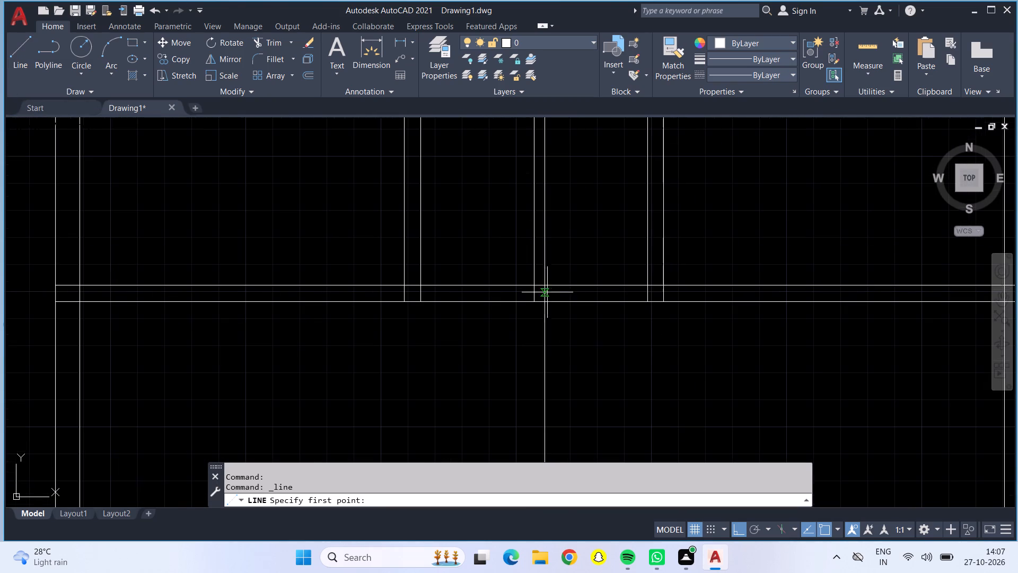
left_click(532, 303)
scroll(524, 398, "down", 1)
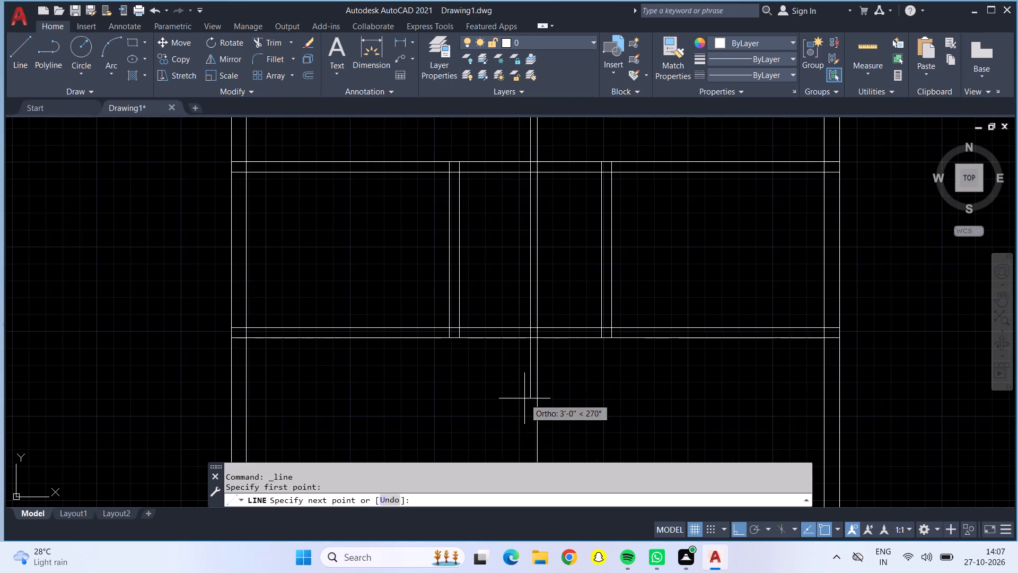
middle_click_drag(525, 406, 511, 307)
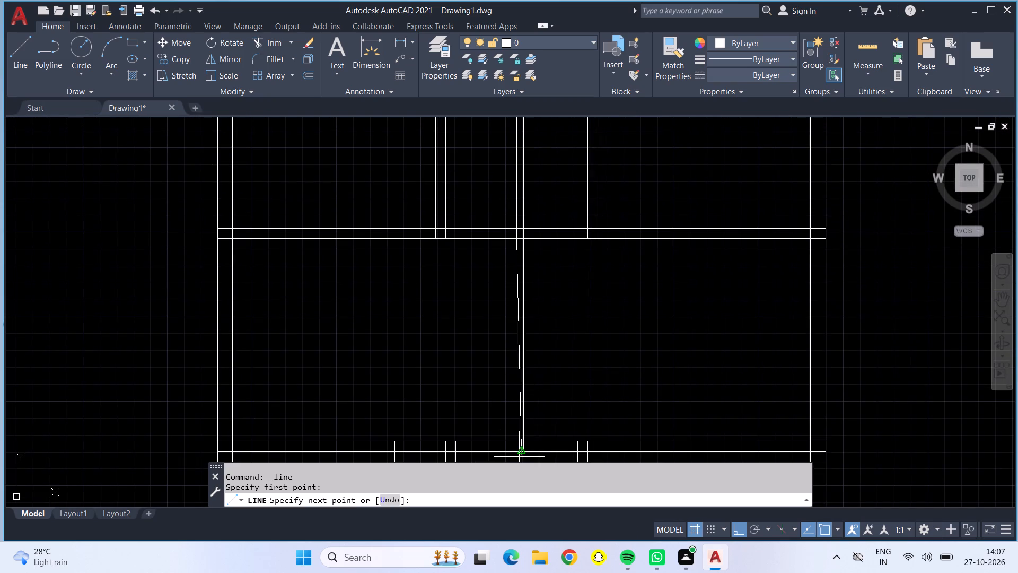
left_click(516, 453)
key("Escape")
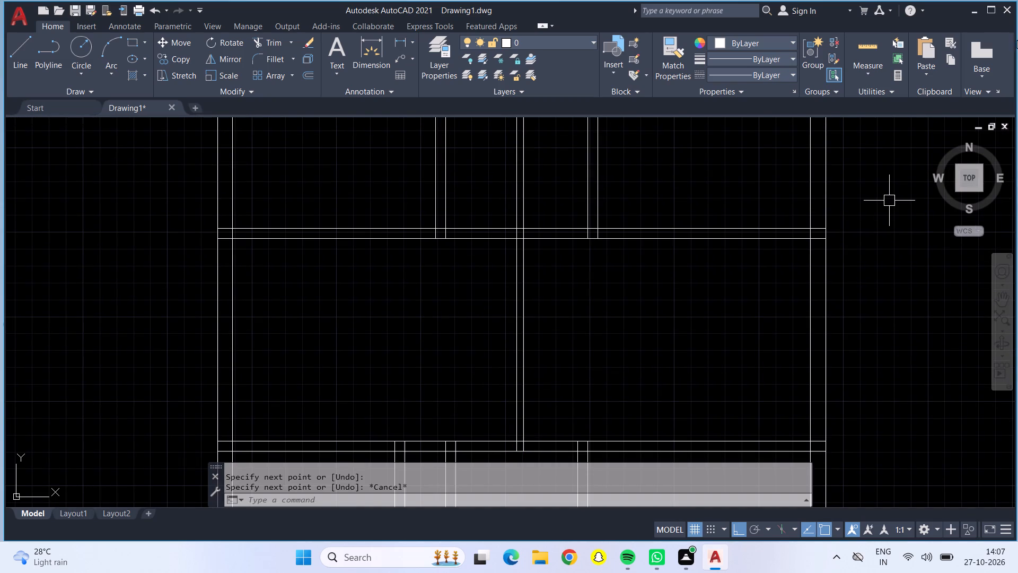
Measure the room left of the central divider between the third and fourth partition walls.
left_click(865, 47)
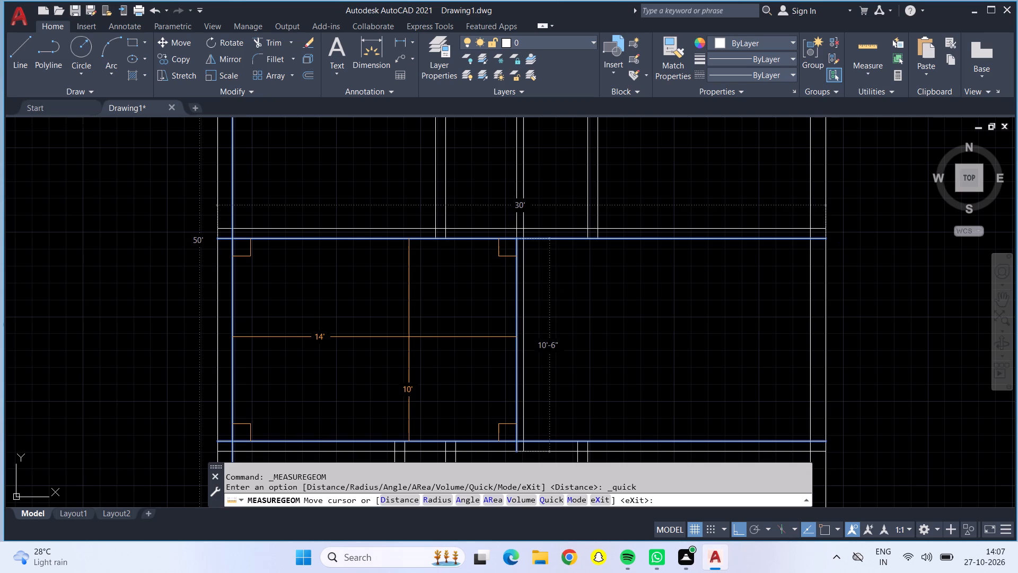
key("Escape")
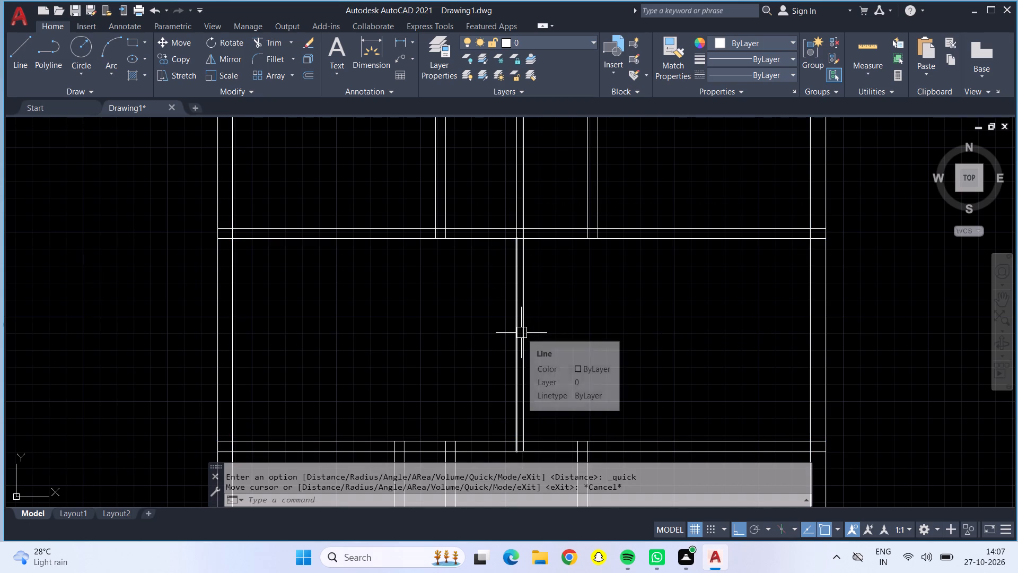
Offset the central divider's left line 6" to the right in each of the four rows from the top outer wall to the fourth partition wall.
key("o")
key("Return")
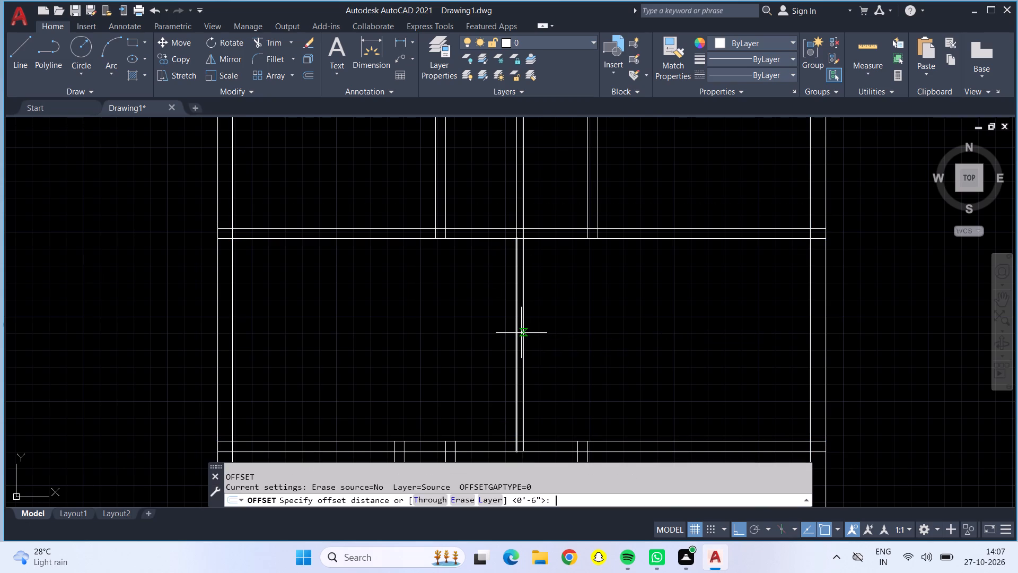
key("6")
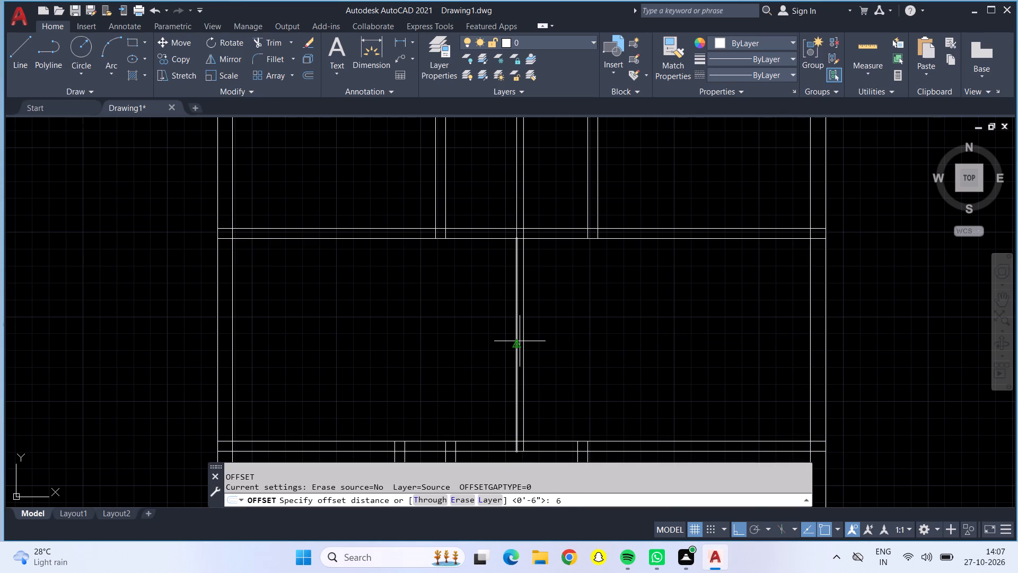
key("shift+quotedbl")
key("Return")
left_click(514, 337)
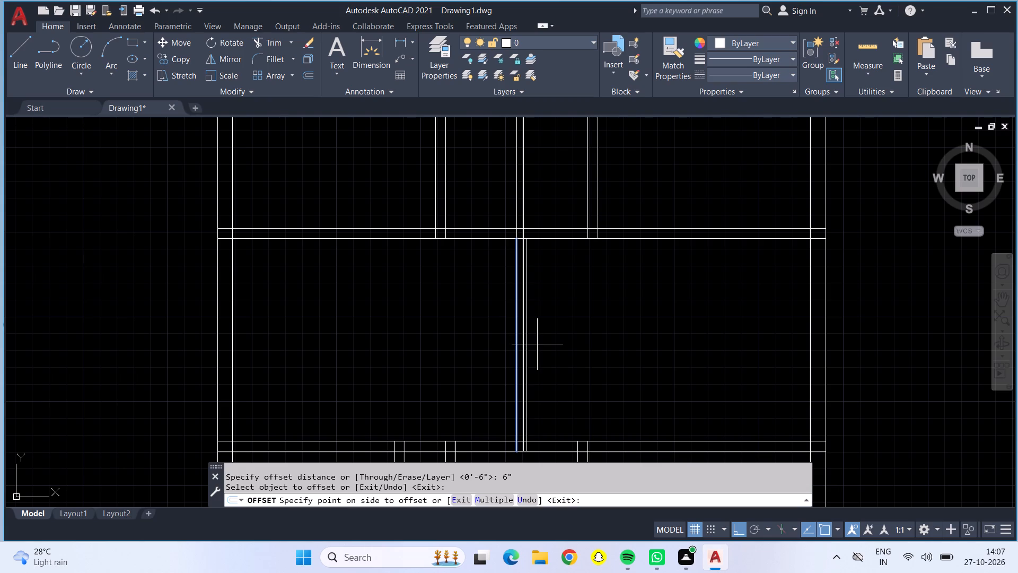
left_click(540, 344)
left_click_drag(515, 207, 526, 213)
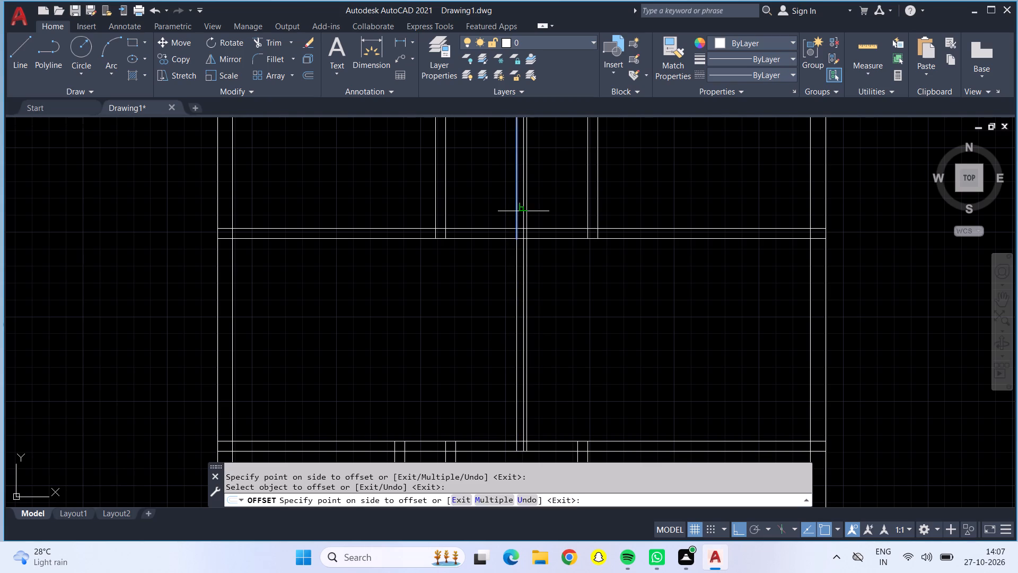
left_click_drag(526, 213, 523, 211)
left_click(575, 224)
middle_click_drag(569, 280, 581, 398)
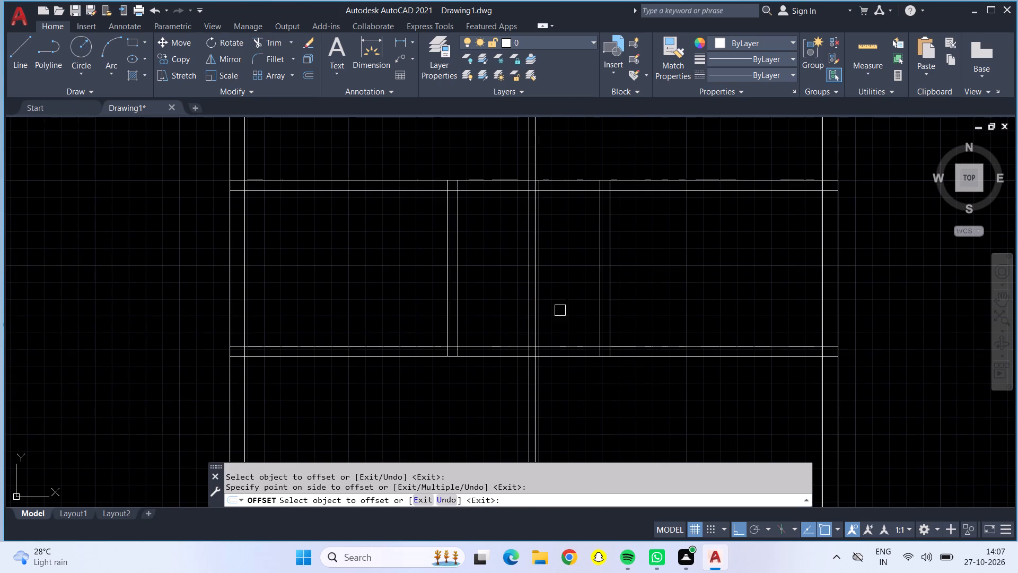
middle_click_drag(564, 289, 587, 428)
left_click(551, 291)
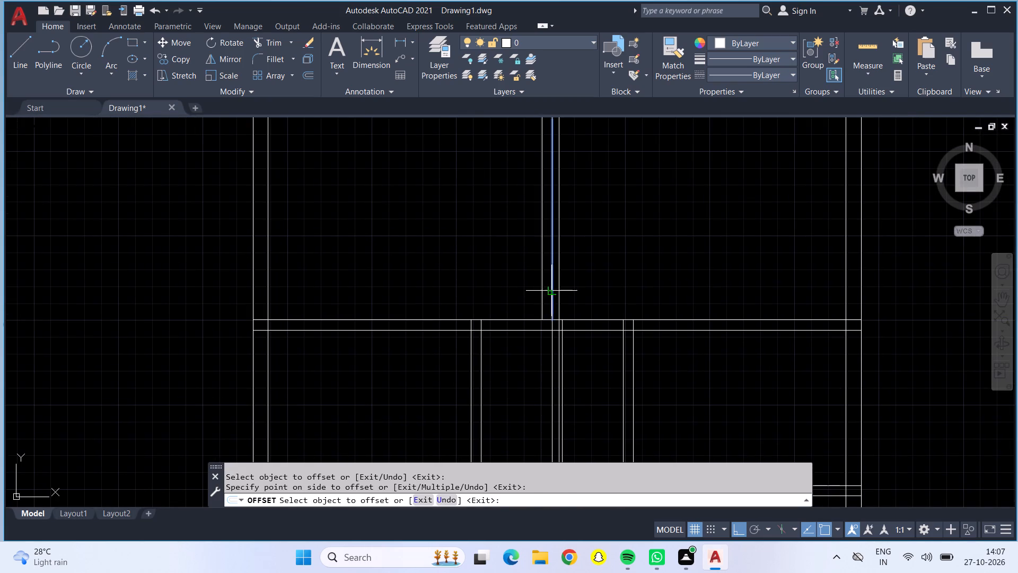
left_click(592, 305)
middle_click_drag(591, 272, 611, 458)
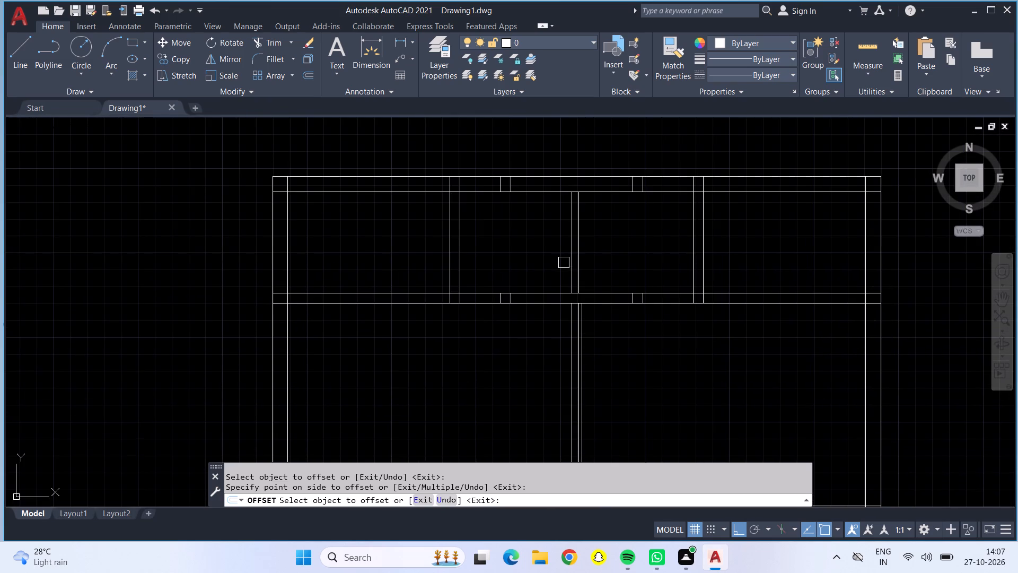
left_click(571, 269)
left_click(591, 274)
key("Escape")
Delete the central divider's old right line, now between the left line and its 6" offset, in all four rows.
scroll(582, 283, "up", 2)
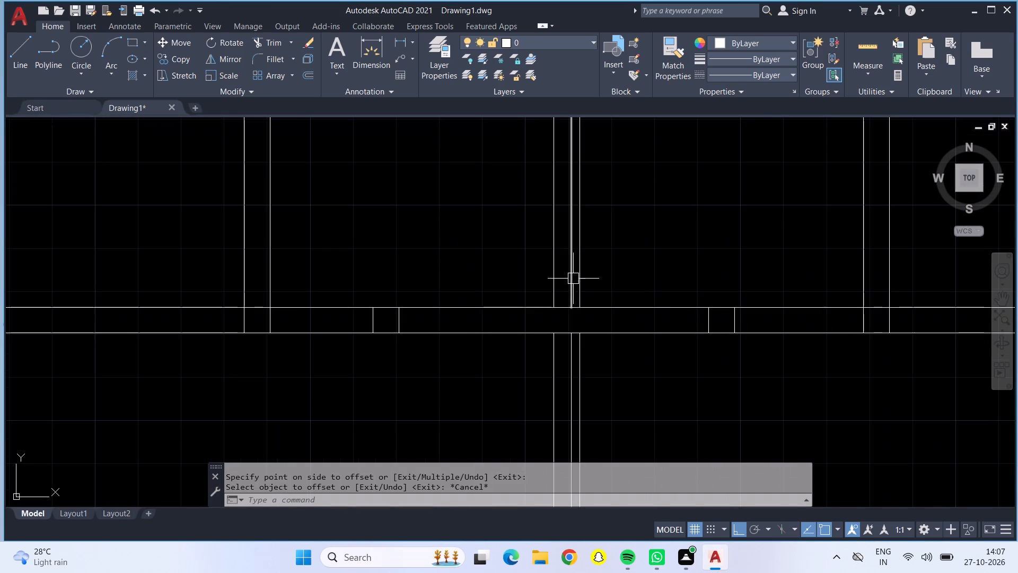
left_click(573, 278)
left_click(572, 355)
key("Delete")
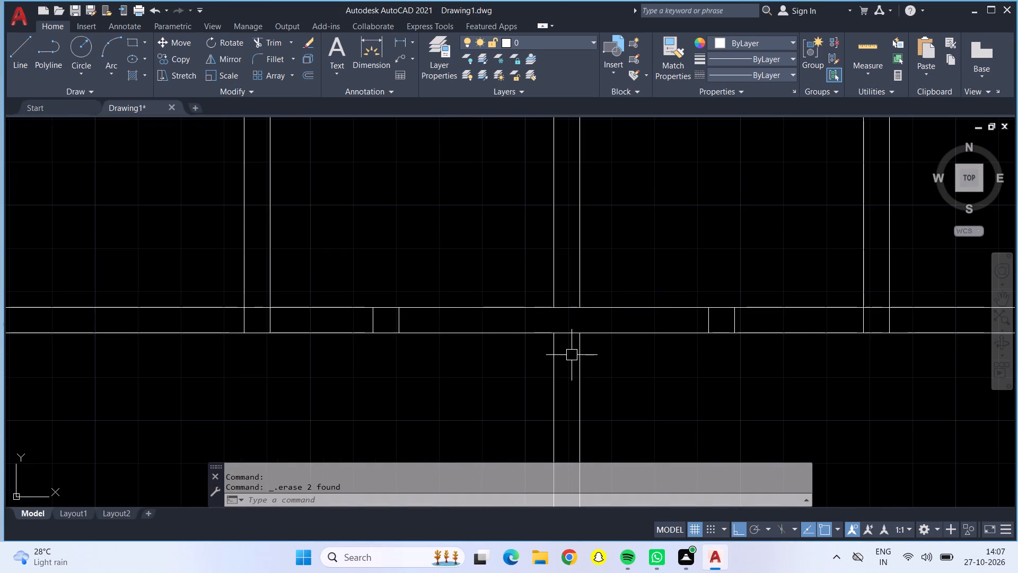
scroll(572, 355, "down", 3)
middle_click_drag(593, 383, 604, 232)
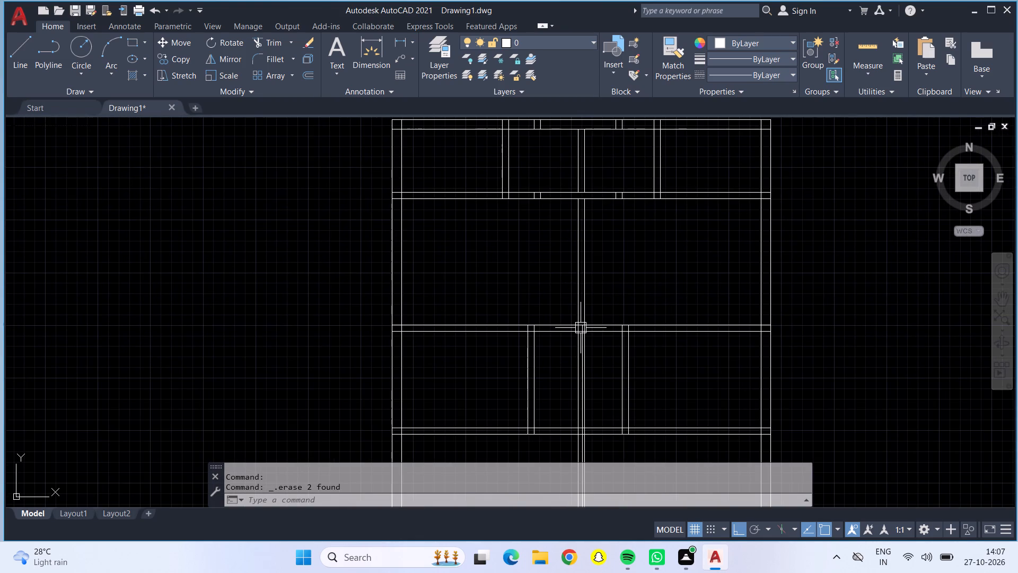
scroll(583, 341, "up", 4)
left_click(575, 336)
key("Delete")
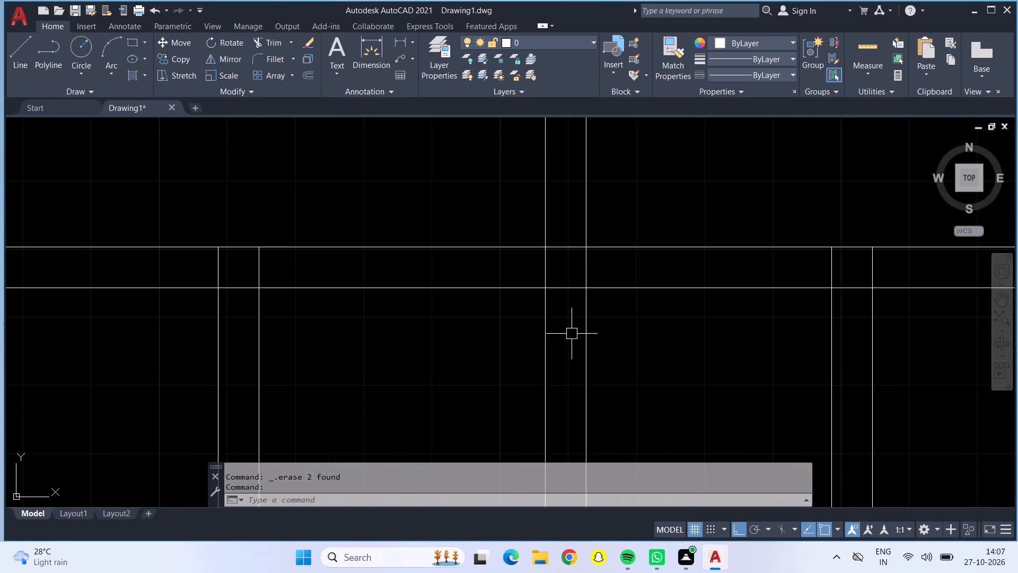
scroll(572, 335, "down", 4)
scroll(607, 374, "down", 1)
middle_click_drag(605, 374, 598, 187)
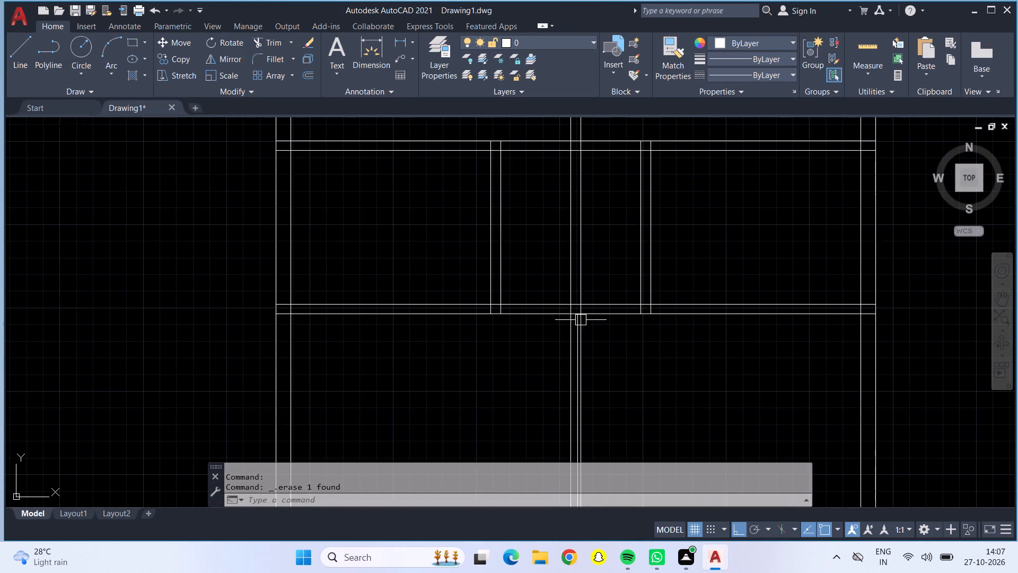
scroll(576, 337, "up", 2)
left_click(575, 338)
key("Delete")
scroll(575, 338, "down", 2)
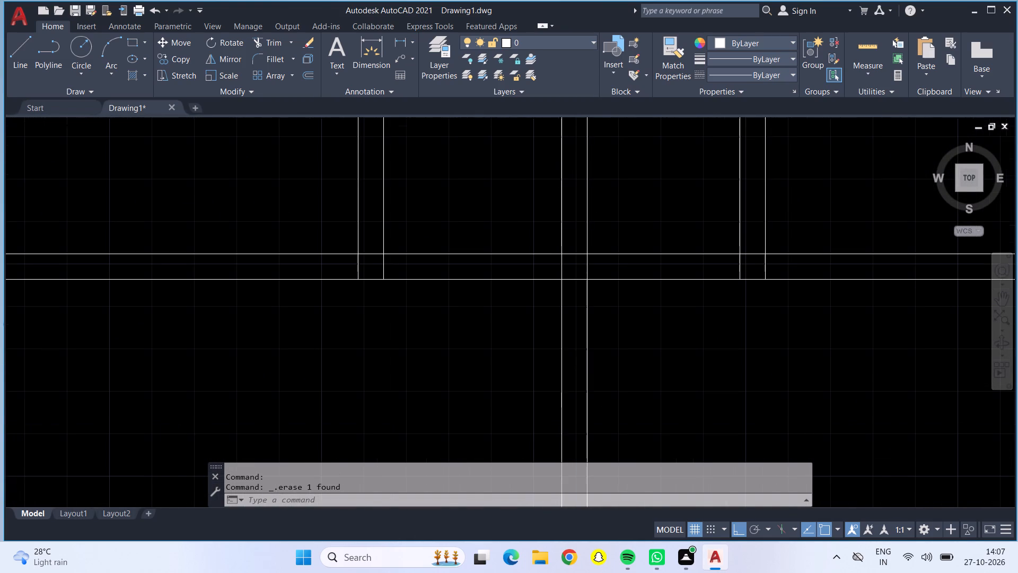
Measure the rooms and gaps beside the central divider, between the second and fourth partition walls.
scroll(575, 338, "down", 2)
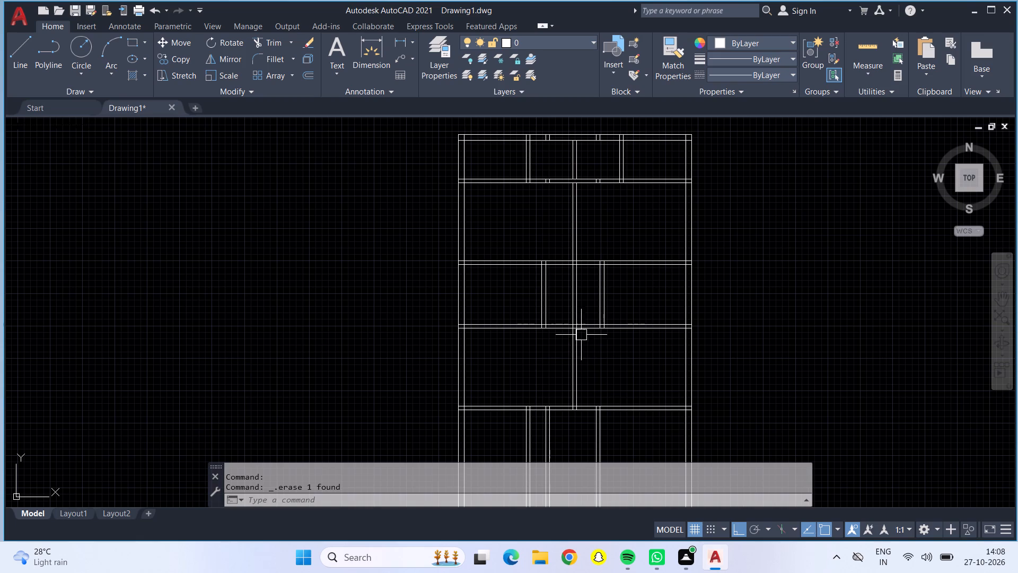
left_click(868, 60)
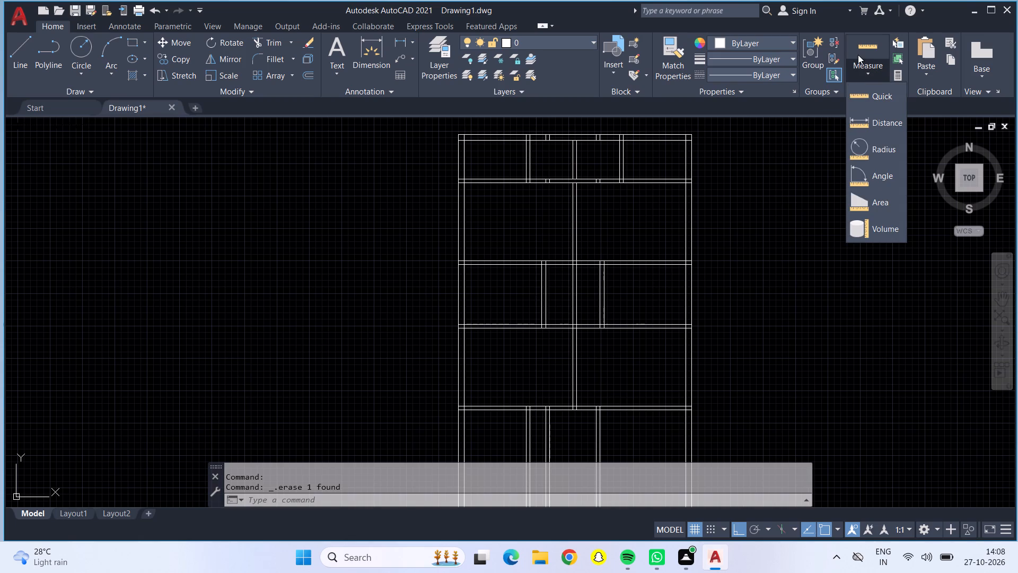
double_click(859, 51)
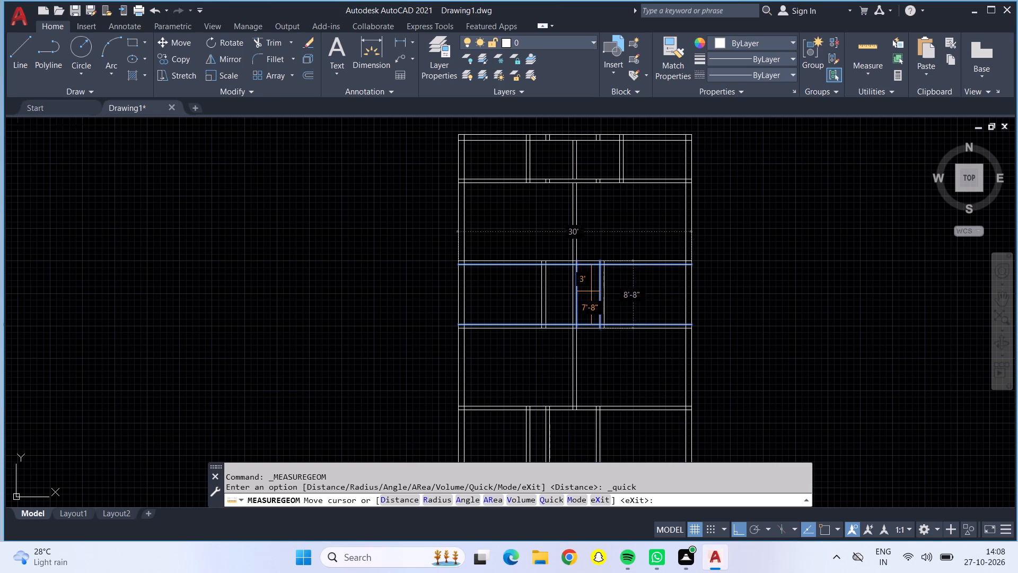
scroll(579, 287, "up", 5)
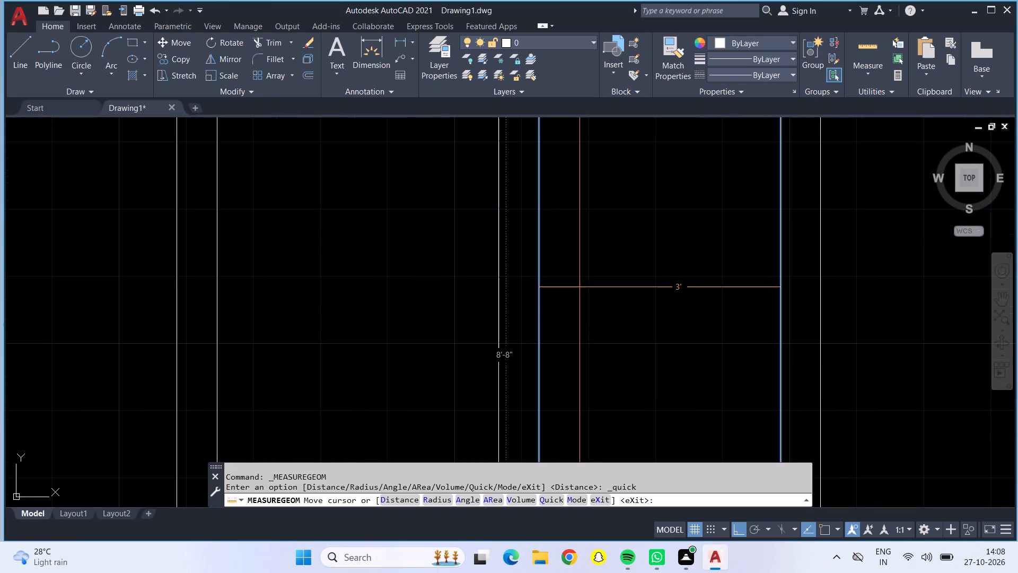
scroll(621, 301, "down", 1)
middle_click_drag(646, 299, 656, 406)
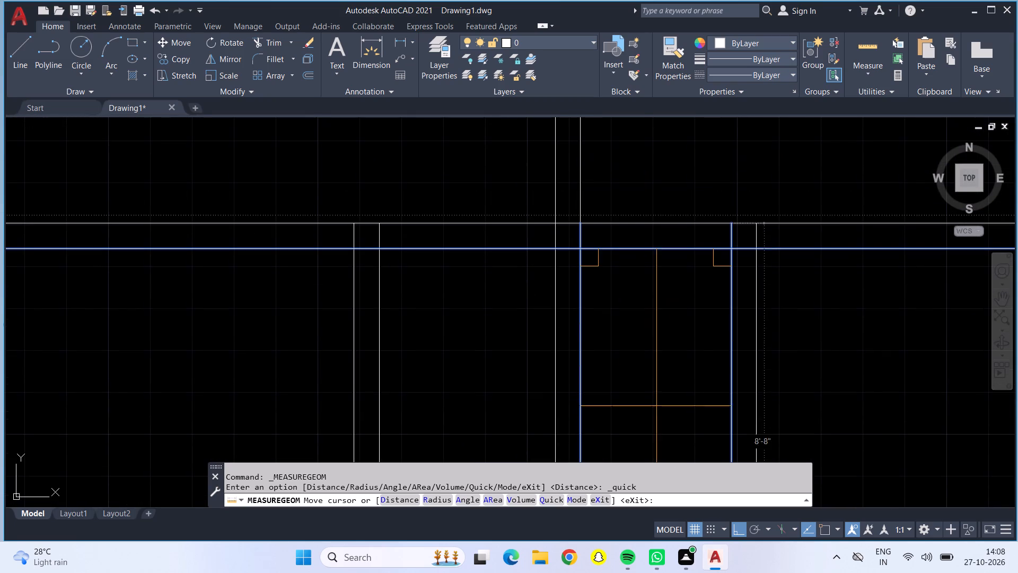
scroll(657, 247, "down", 1)
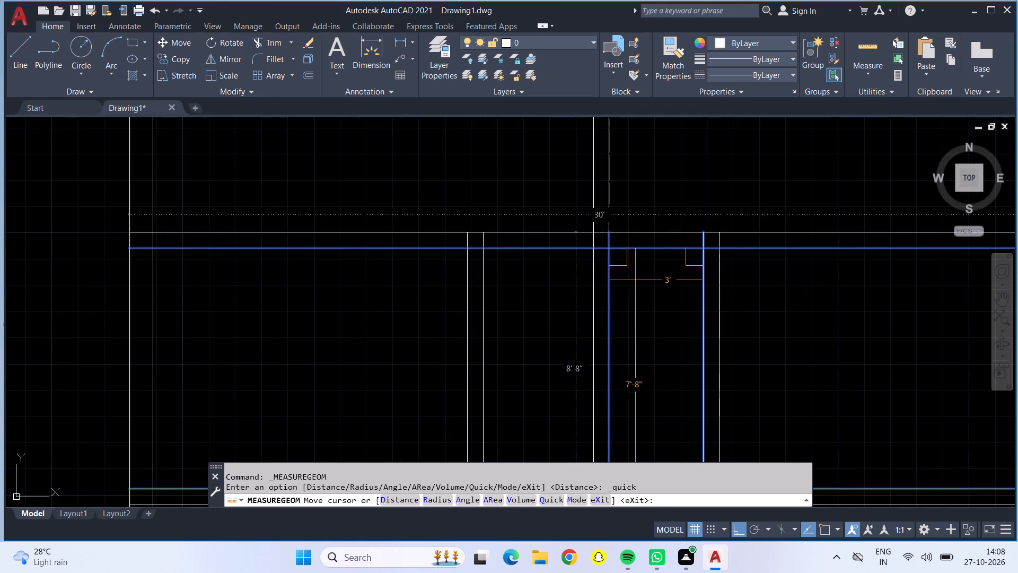
scroll(562, 293, "down", 1)
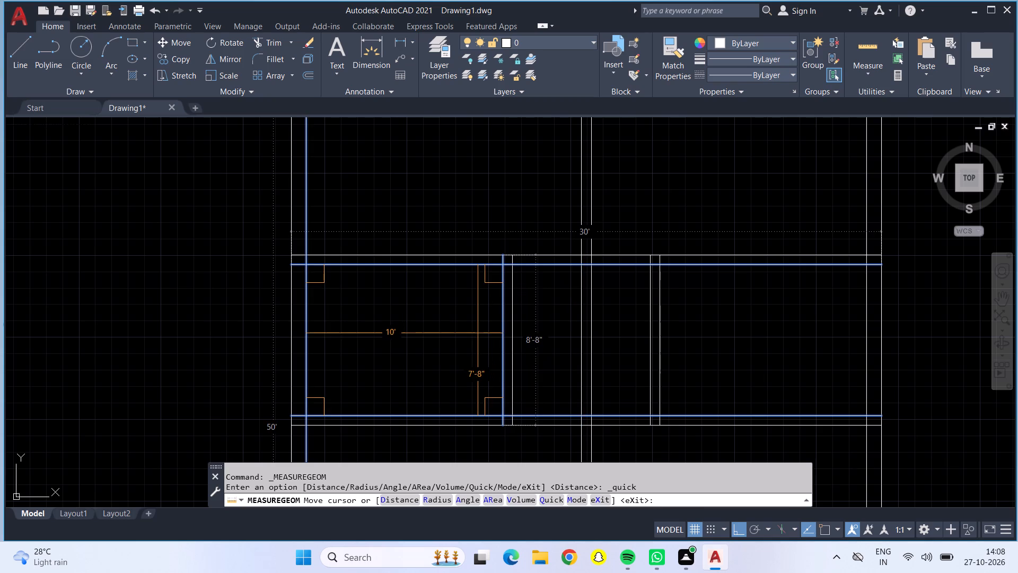
scroll(482, 337, "down", 1)
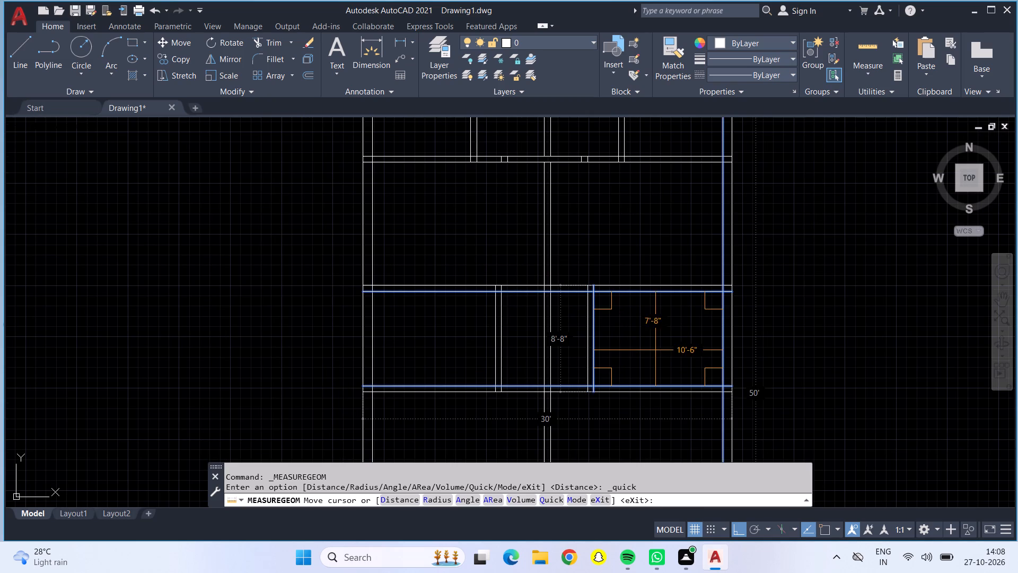
middle_click_drag(655, 350, 661, 316)
middle_click_drag(673, 258, 705, 153)
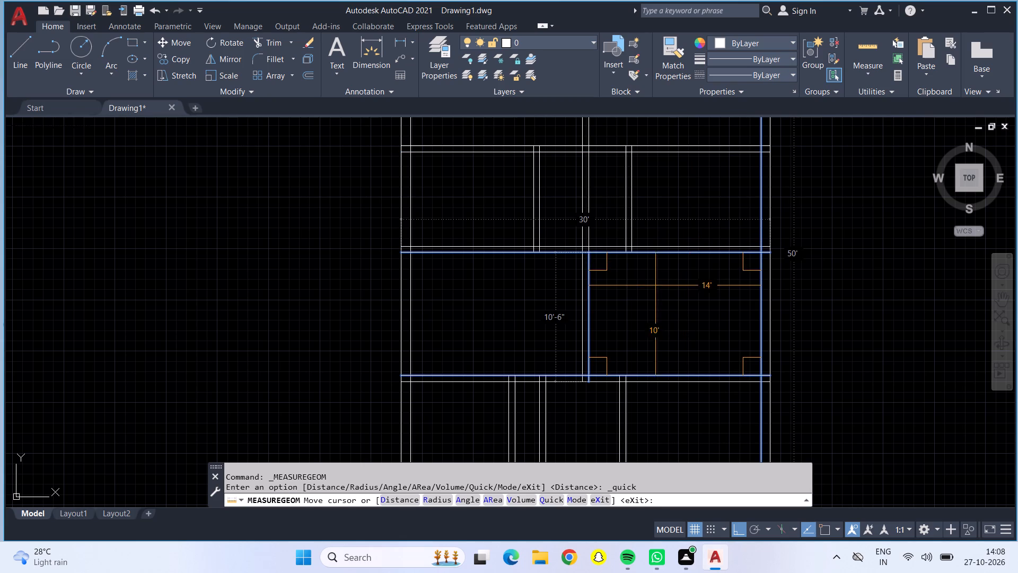
scroll(572, 277, "down", 1)
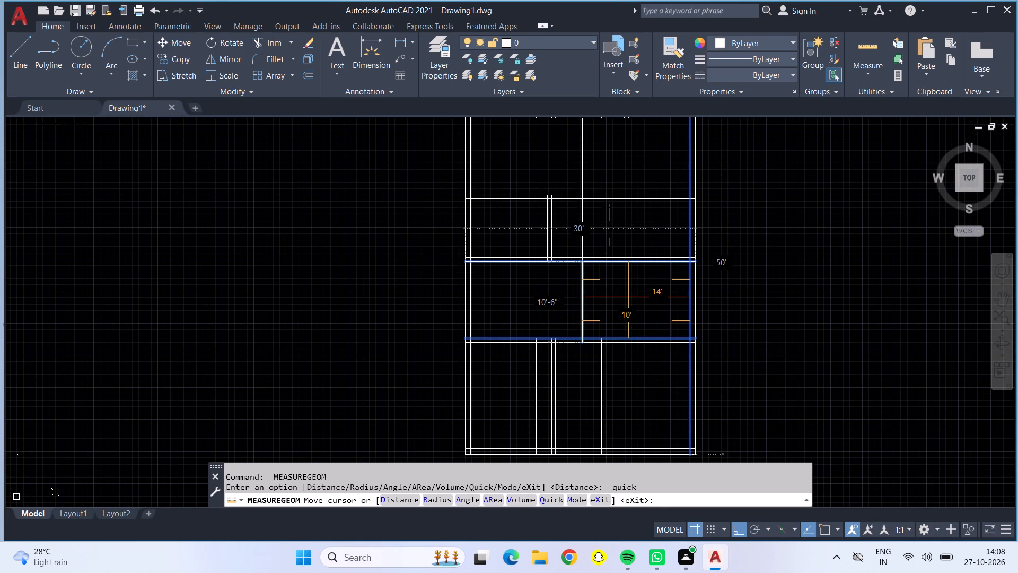
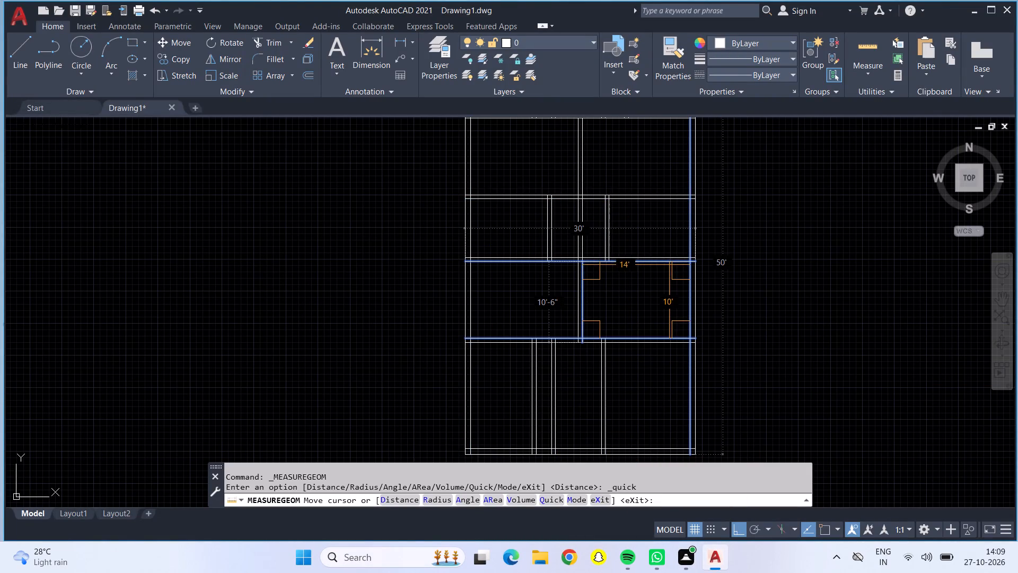
Measure the small room just right of the central divider, between the top outer wall and the first partition wall.
middle_click_drag(666, 264, 666, 404)
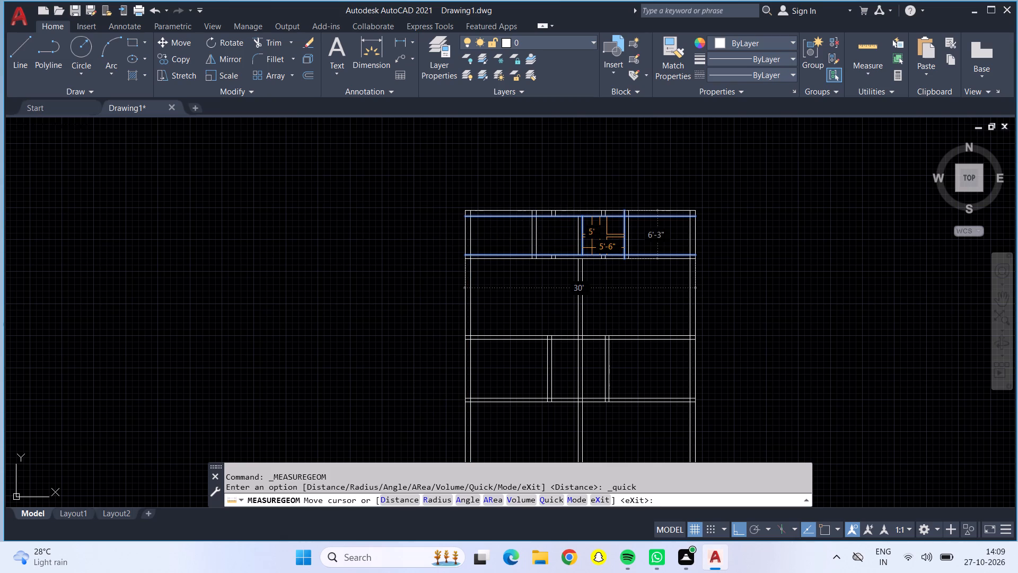
key("Escape")
Delete the three vertical dividers (six lines) in the bottom row, below the fourth partition wall.
scroll(591, 304, "down", 1)
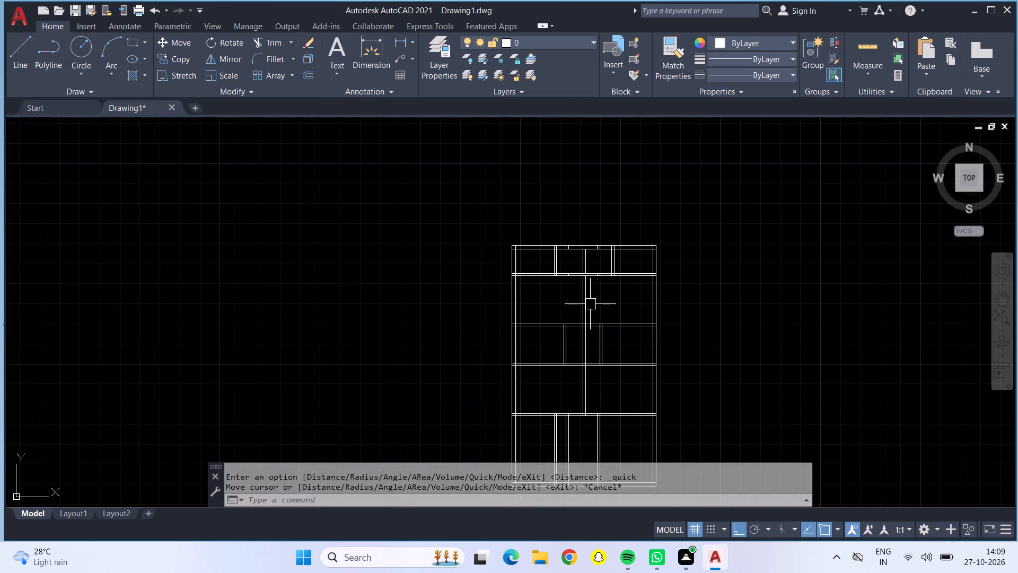
middle_click_drag(623, 299, 595, 240)
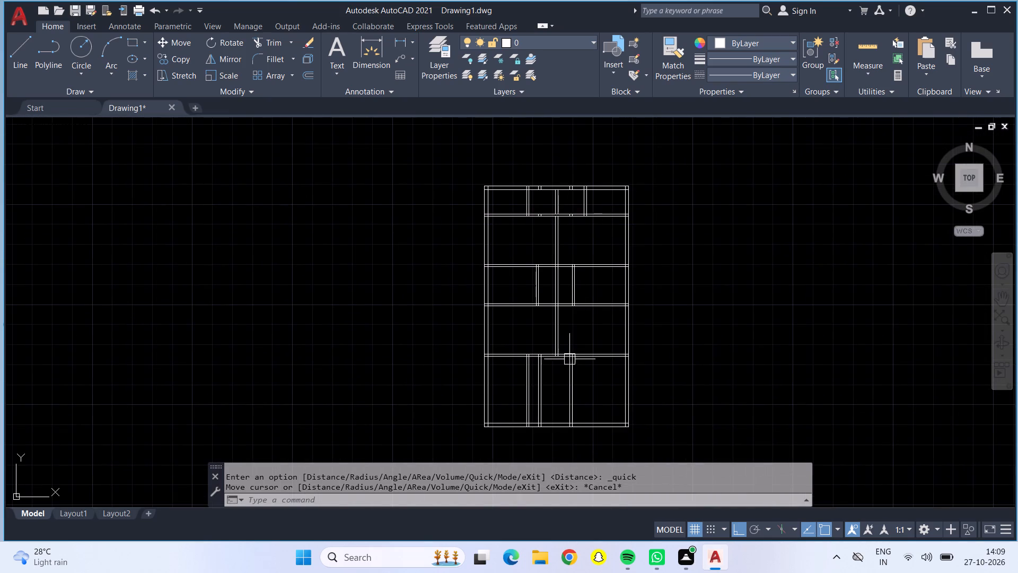
scroll(569, 377, "up", 2)
middle_click_drag(672, 422, 660, 376)
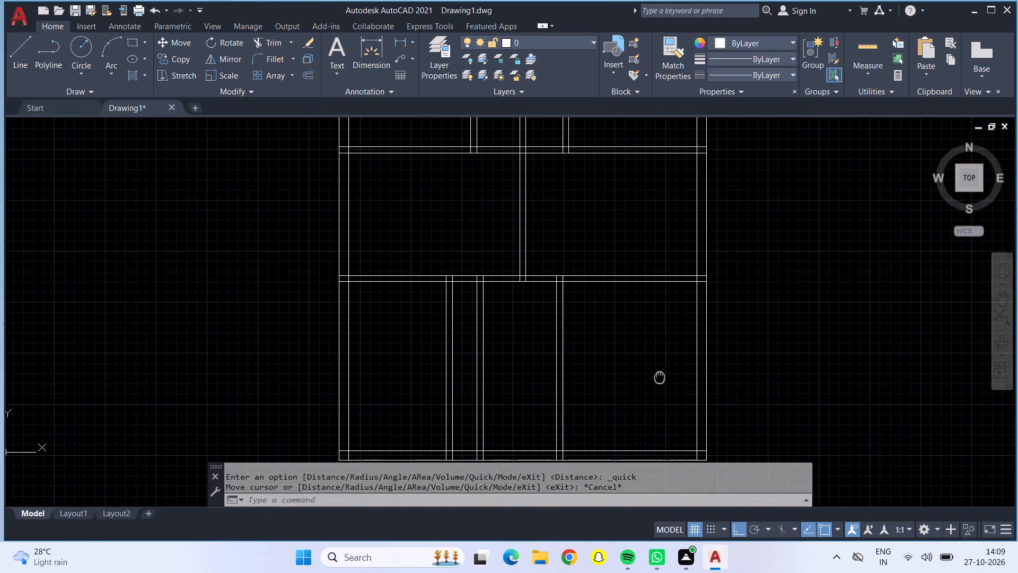
middle_click_drag(660, 376, 678, 371)
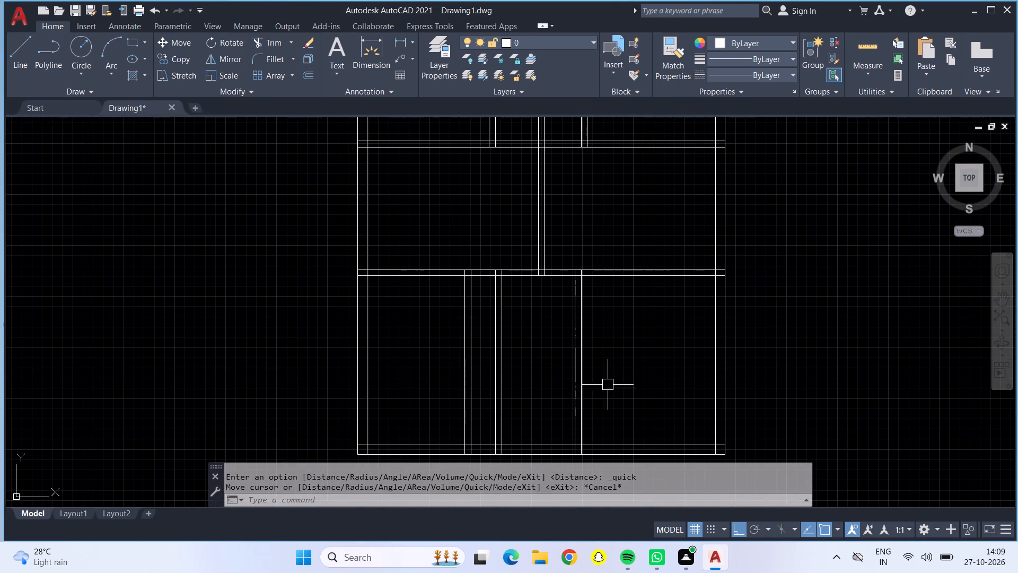
left_click(608, 384)
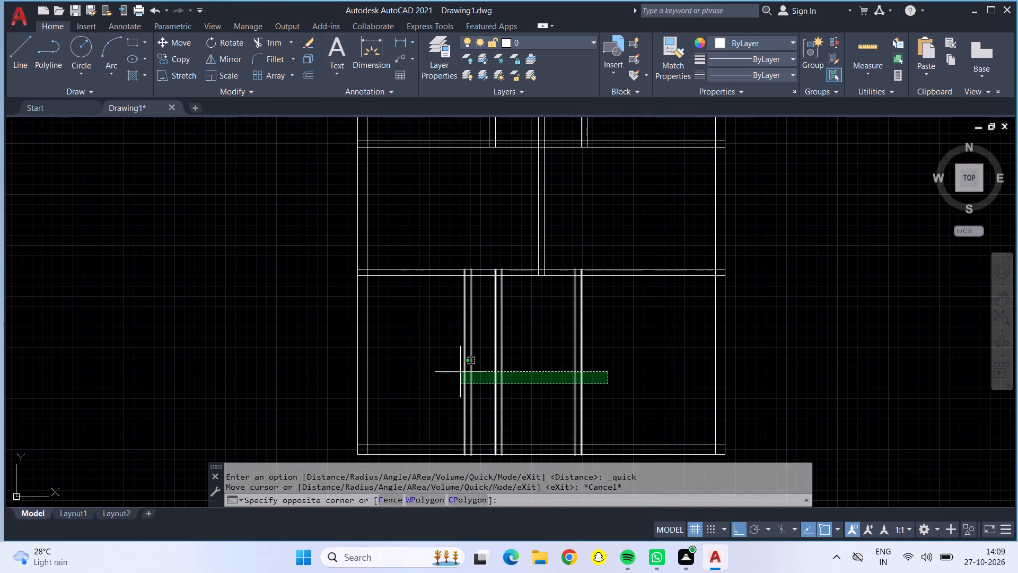
left_click(460, 372)
key("Delete")
key("Delete")
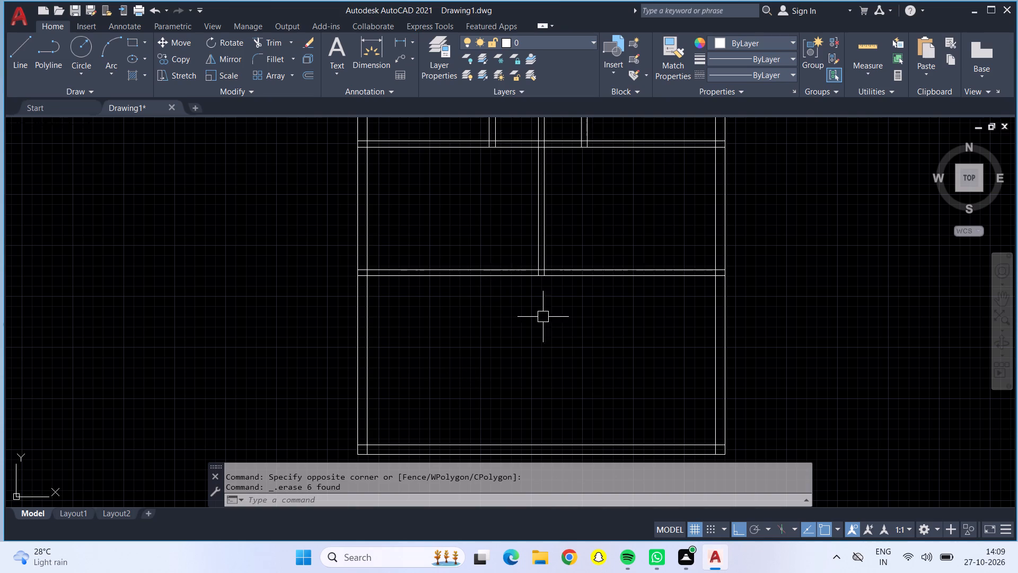
Offset the left outer wall's inner line 5' to the right.
key("o")
key("Return")
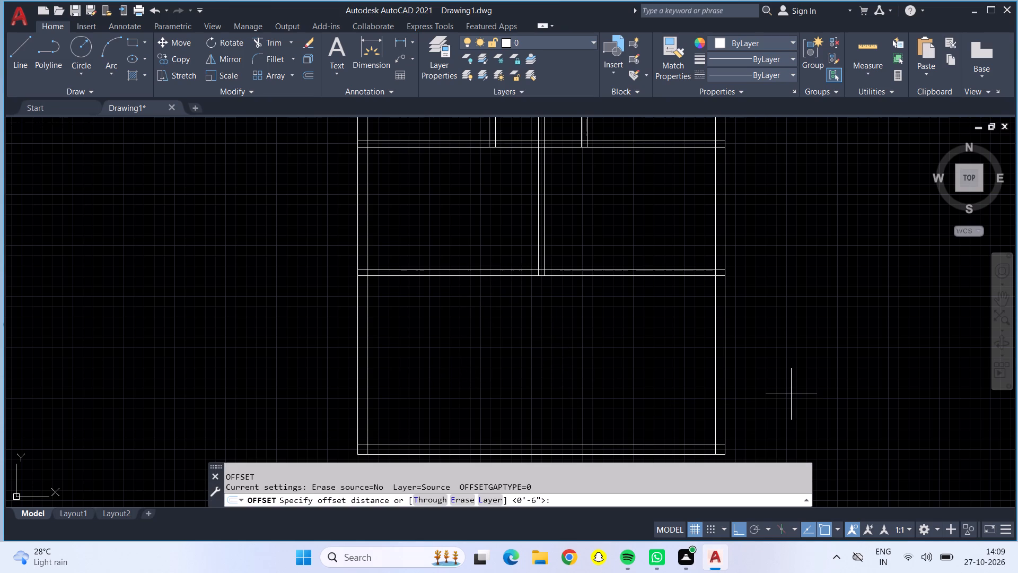
type("5'")
key("Return")
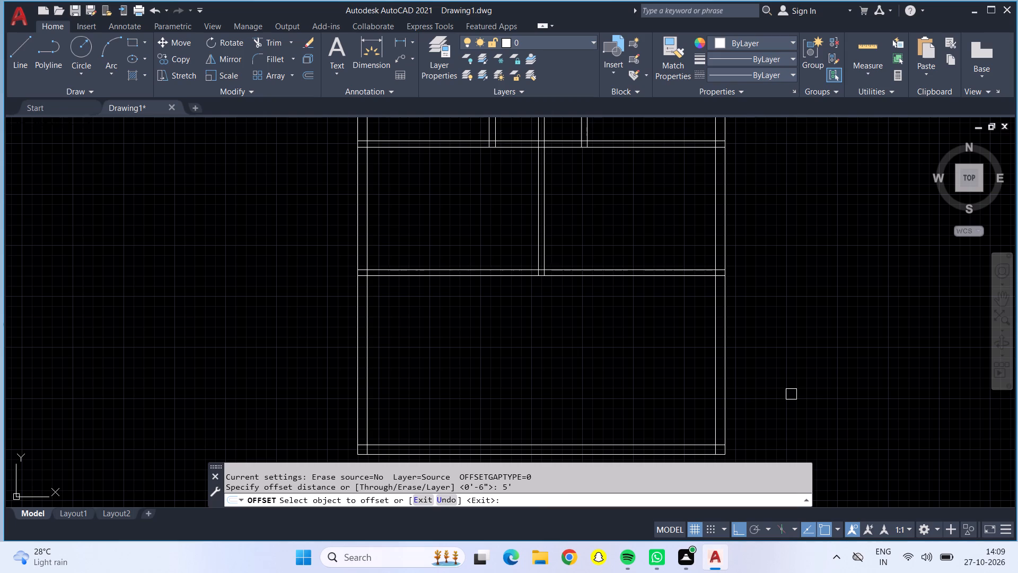
left_click(364, 349)
left_click(444, 355)
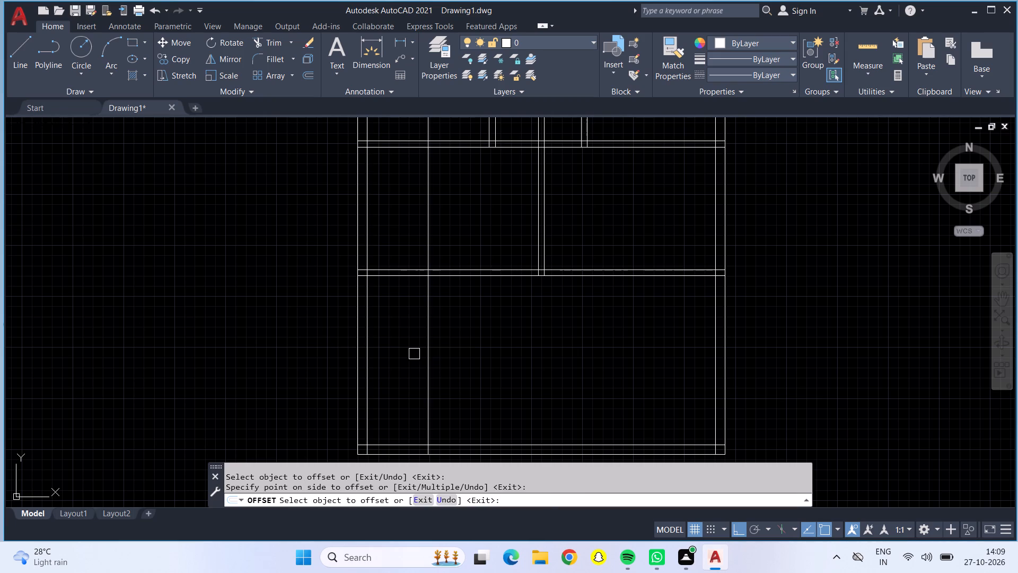
key("Escape")
Offset the new vertical line 6" to the right to give the divider its thickness.
key("o")
key("Return")
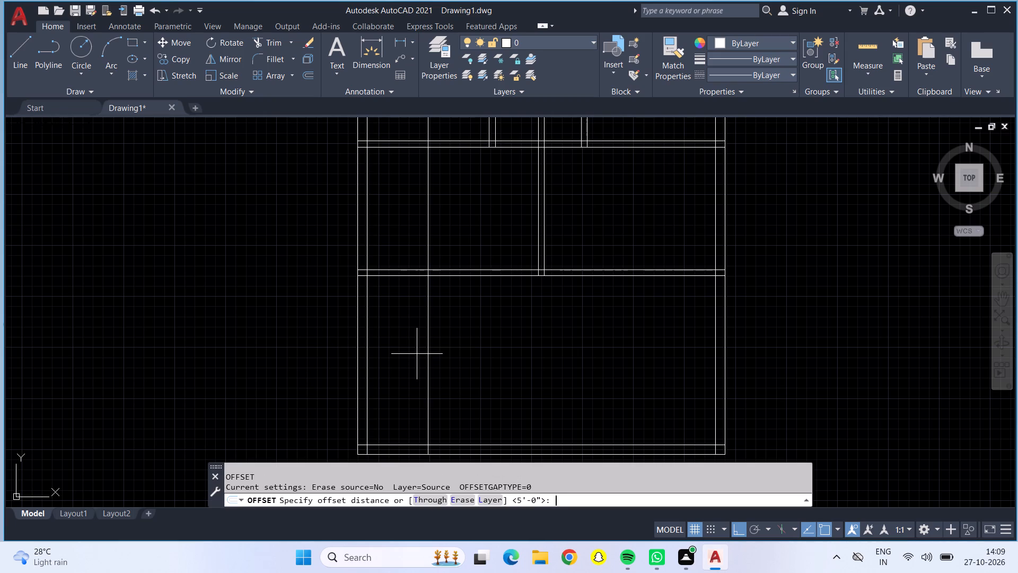
key("6")
key("shift+quotedbl")
key("Return")
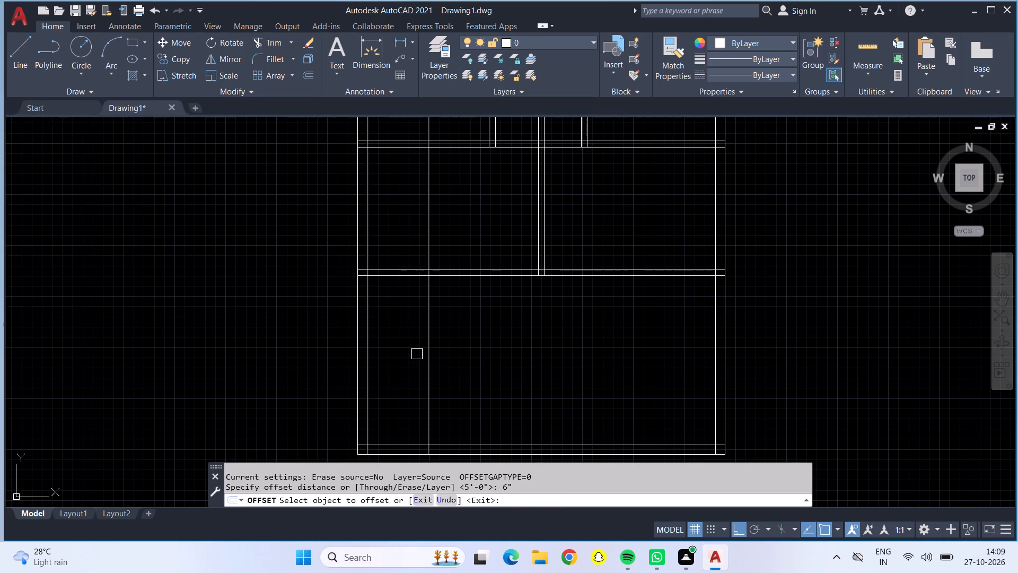
left_click(428, 362)
left_click(483, 409)
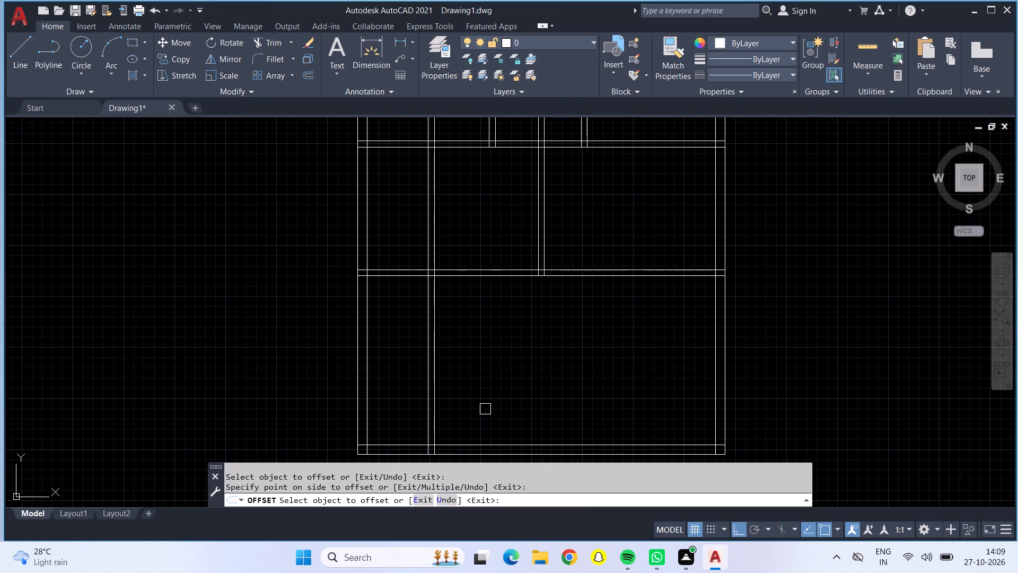
key("Escape")
Offset the fourth partition wall's lower line 4' downward into the bottom row.
key("o")
key("Return")
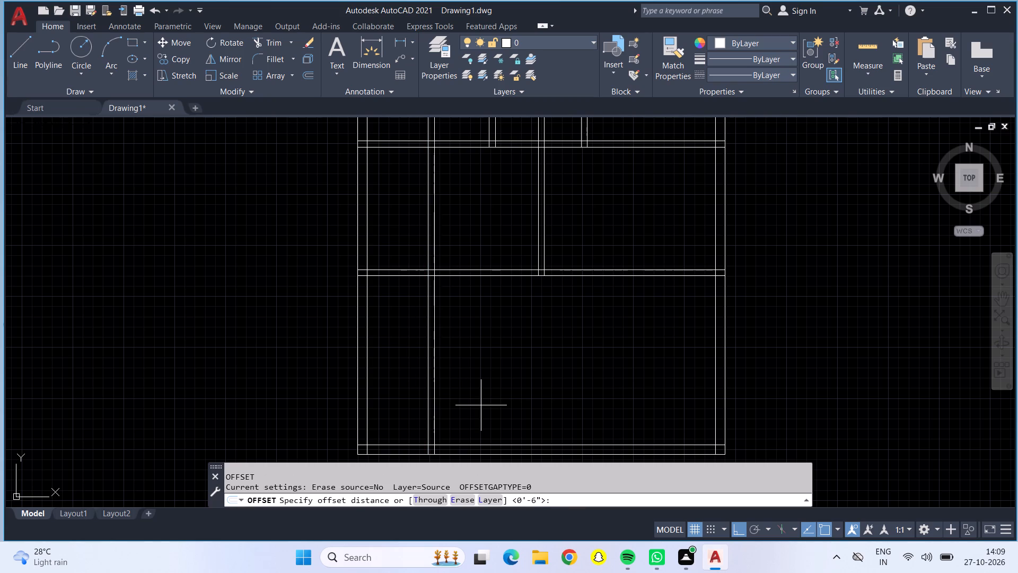
key("3")
key("BackSpace")
type("4'")
key("Return")
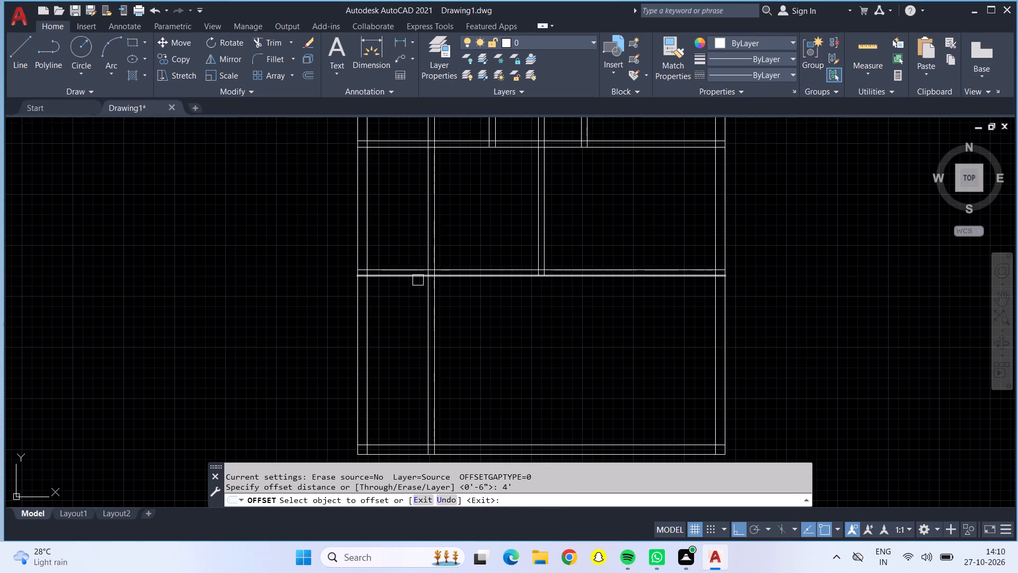
left_click_drag(414, 279, 413, 285)
left_click(402, 316)
key("Escape")
Offset the new horizontal line 6" downward to form the small room's lower wall.
key("o")
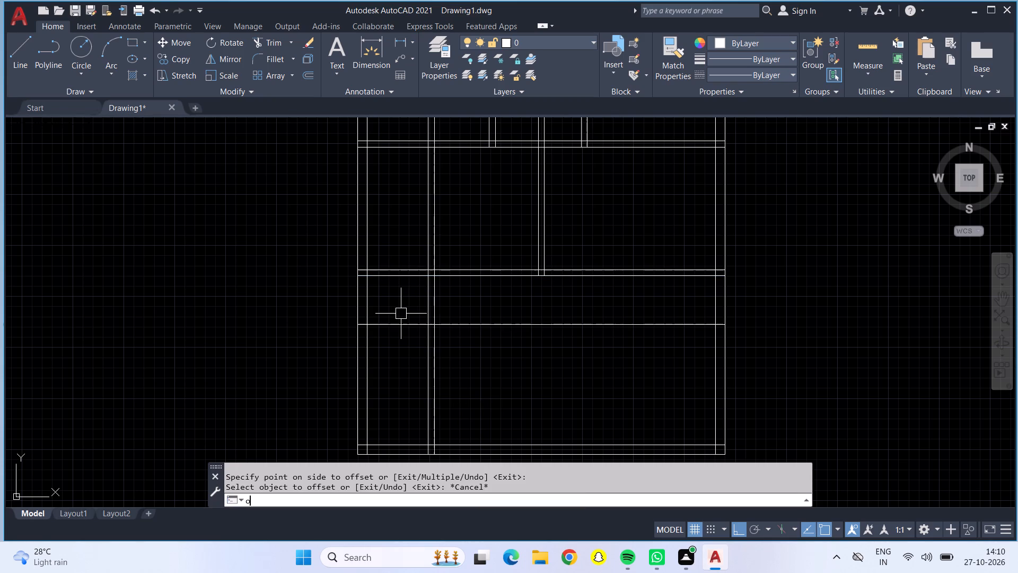
key("Return")
type("6\"")
key("Return")
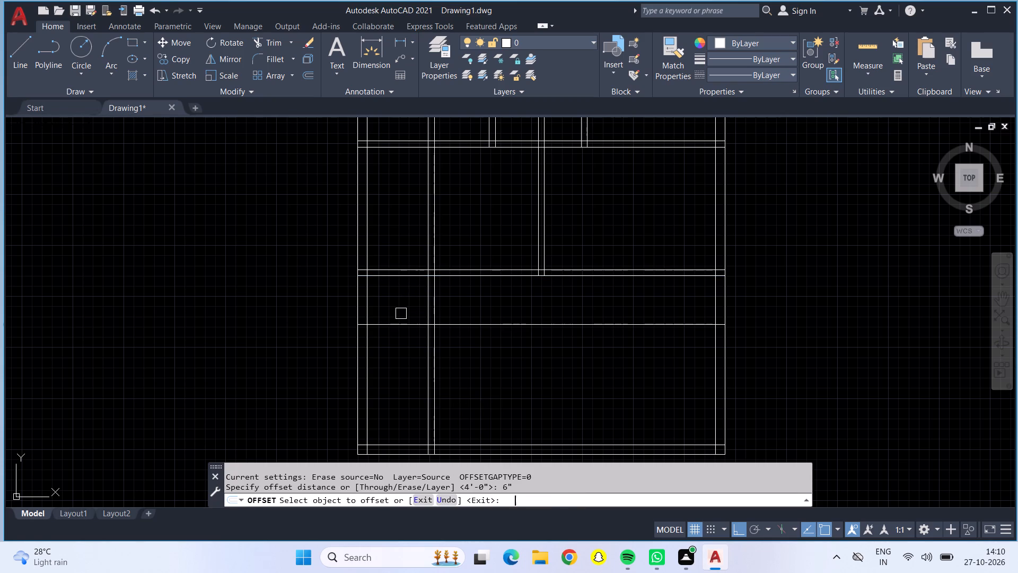
left_click(414, 326)
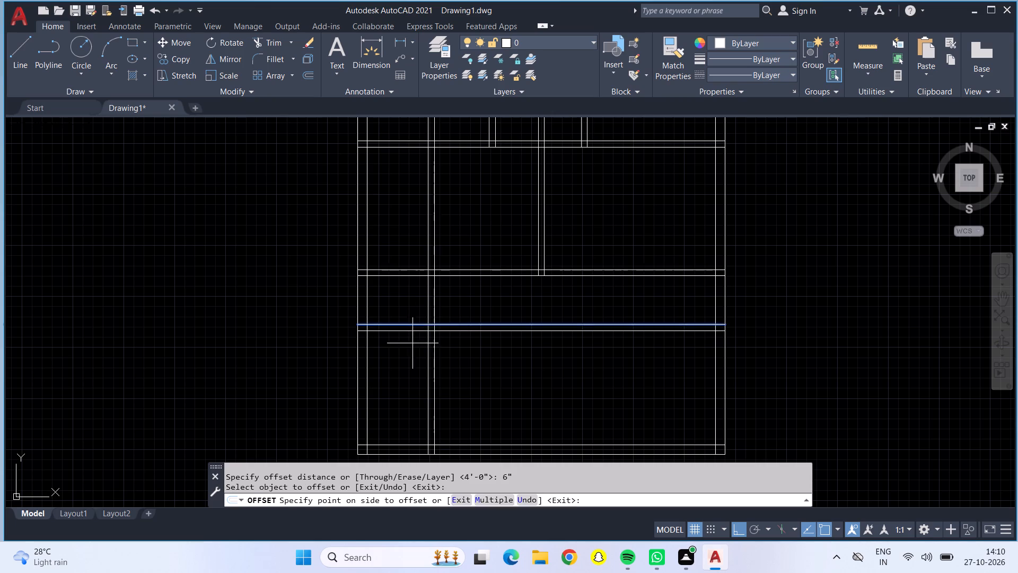
left_click(413, 354)
key("Escape")
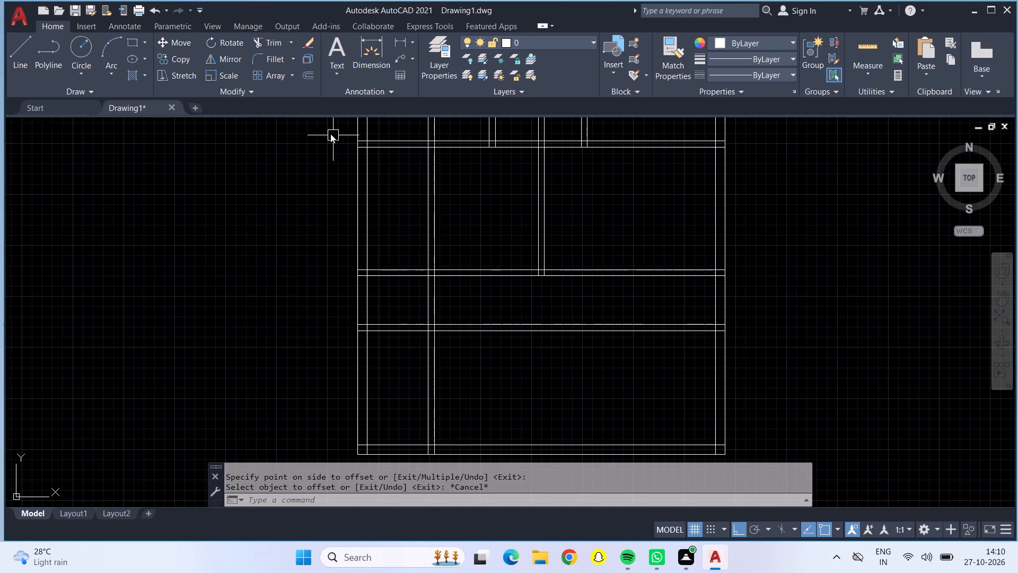
Trim the new wall lines outside the 5' by 4' corner room: the vertical pair above and below it, the horizontal pair to its right.
left_click(261, 36)
left_click_drag(394, 199, 445, 219)
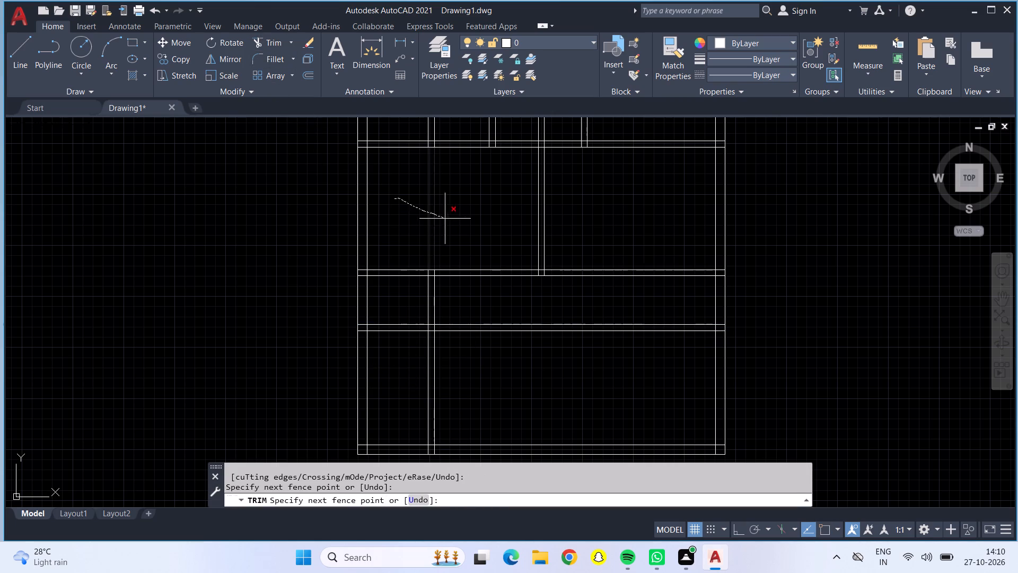
left_click_drag(445, 219, 448, 220)
left_click_drag(410, 364, 418, 364)
left_click_drag(418, 364, 479, 324)
middle_click_drag(477, 324, 477, 464)
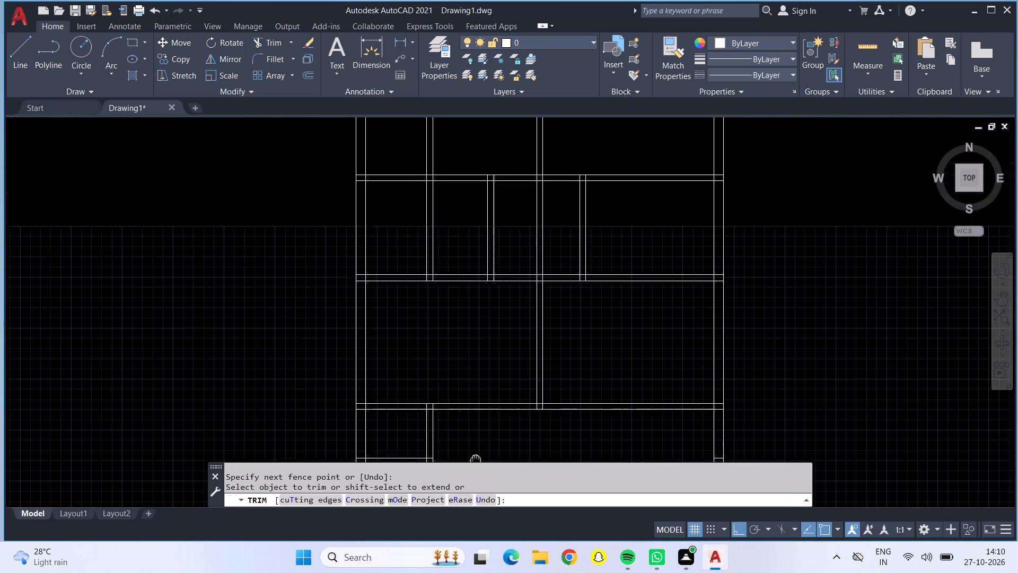
middle_click_drag(477, 464, 476, 508)
left_click_drag(399, 258, 439, 277)
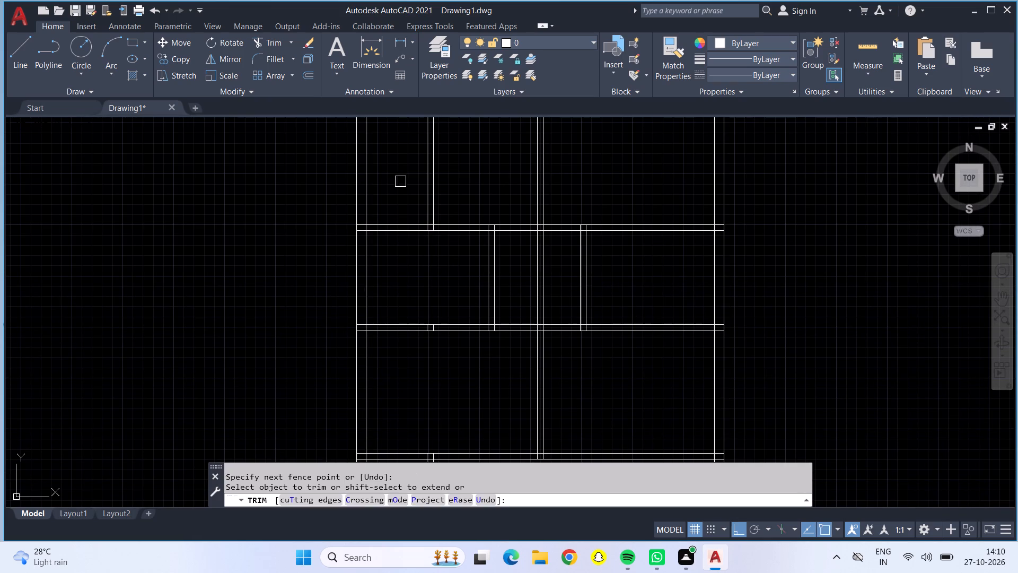
left_click_drag(402, 171, 451, 195)
Trim the overlapping line ends within the wall thickness at the small room's lower-right corner.
scroll(451, 195, "down", 2)
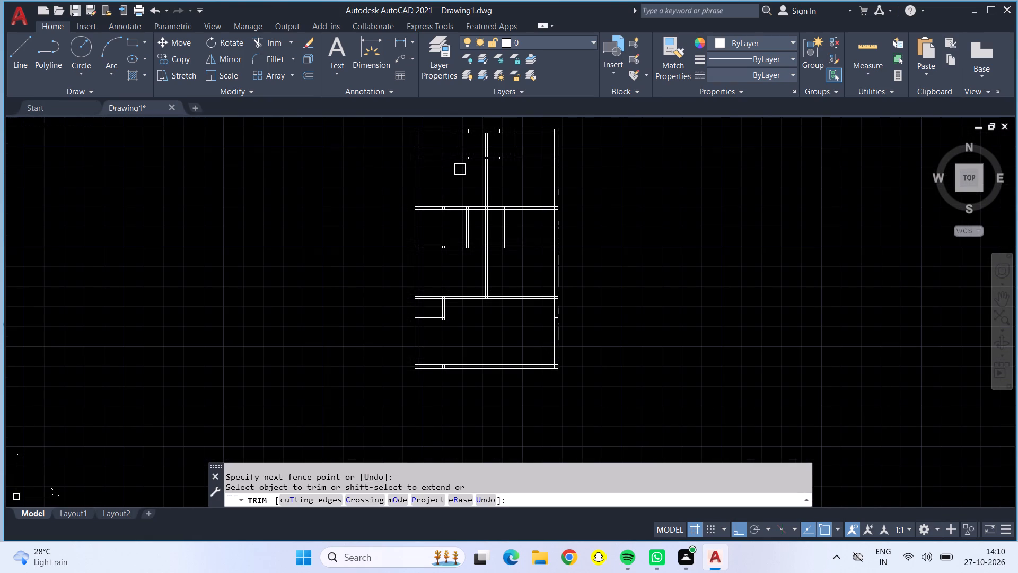
scroll(470, 328, "up", 2)
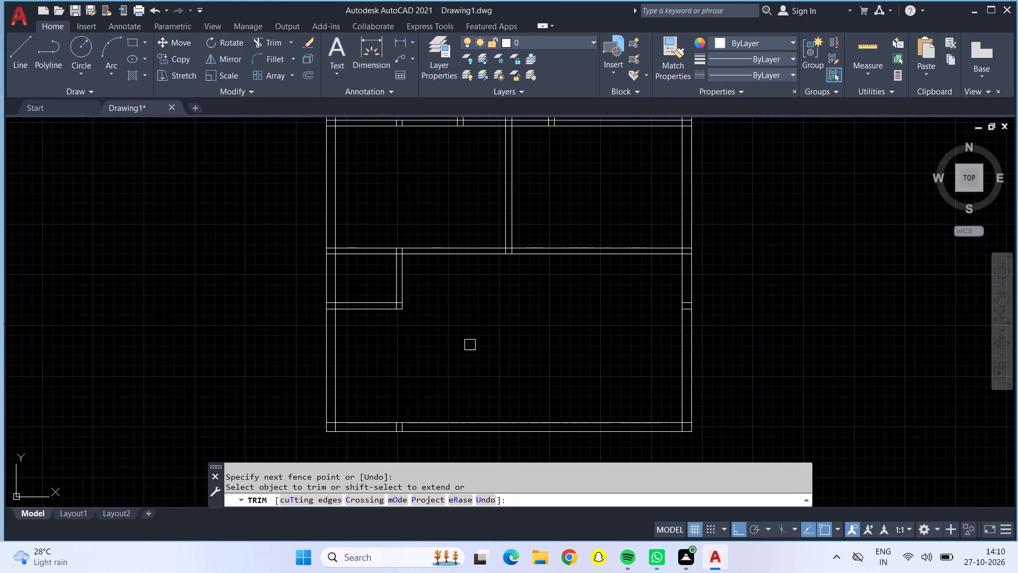
middle_click_drag(470, 345, 479, 344)
scroll(476, 344, "up", 2)
scroll(483, 345, "down", 1)
middle_click_drag(484, 345, 510, 366)
scroll(391, 301, "up", 2)
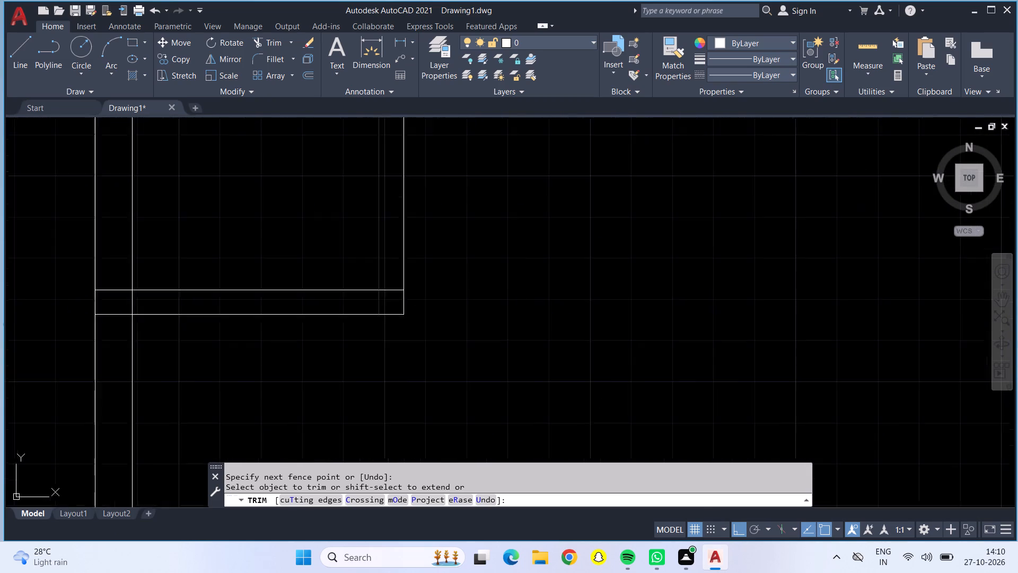
scroll(394, 303, "up", 3)
left_click_drag(386, 212, 323, 266)
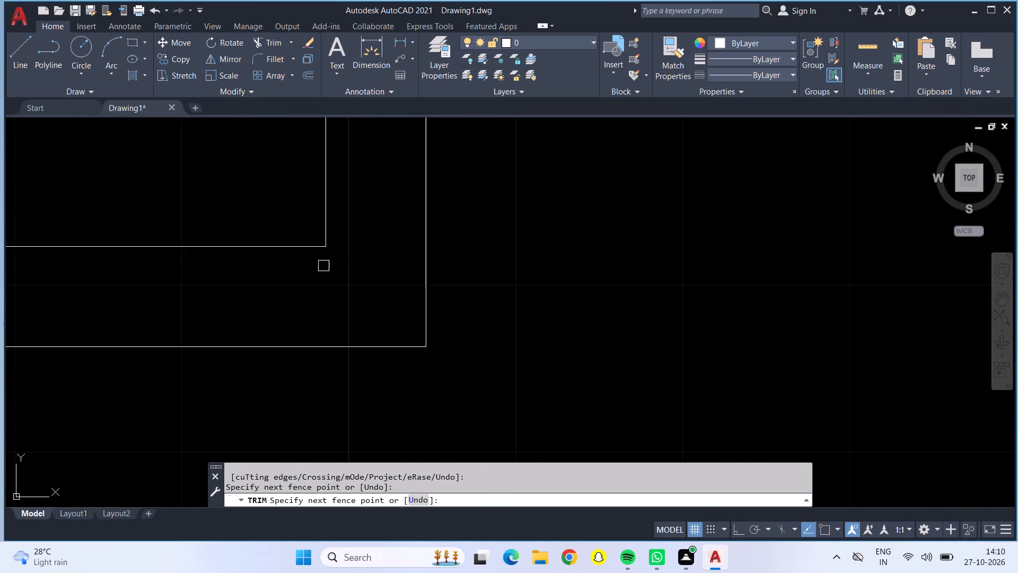
Trim the crossing lines where the small room's right wall meets the fourth partition wall to open the junction.
scroll(322, 263, "down", 4)
middle_click_drag(299, 163, 336, 285)
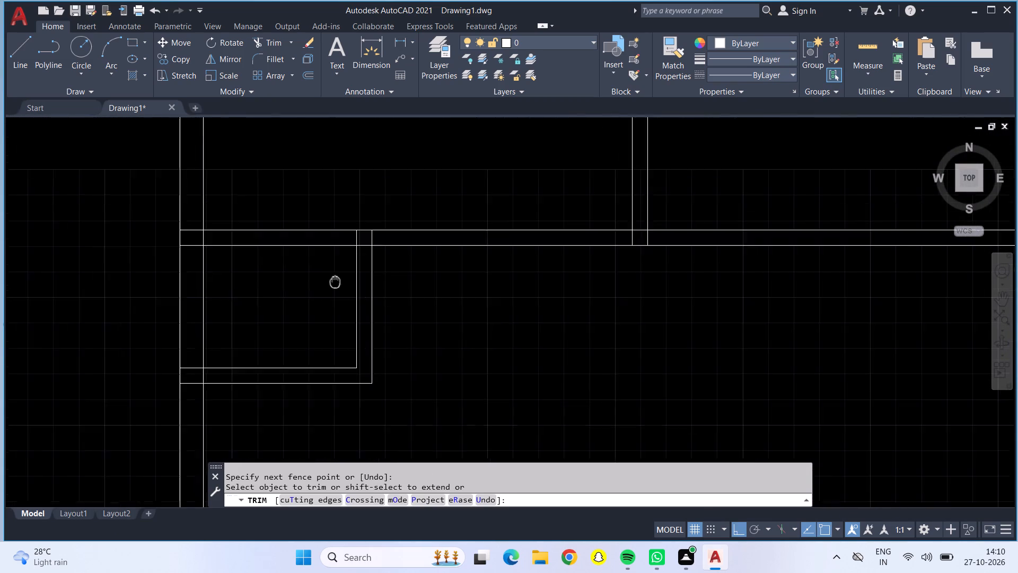
middle_click_drag(336, 285, 349, 317)
scroll(374, 288, "up", 5)
left_click_drag(275, 215, 425, 221)
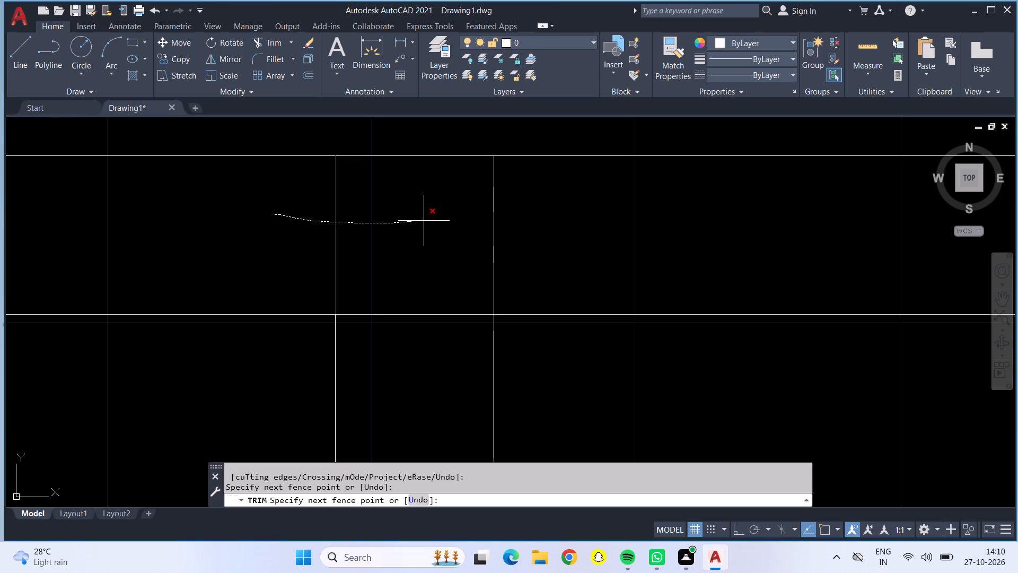
left_click_drag(425, 221, 389, 383)
Trim the crossing lines where the fourth partition wall meets the left outer wall to open the junction.
scroll(401, 361, "down", 4)
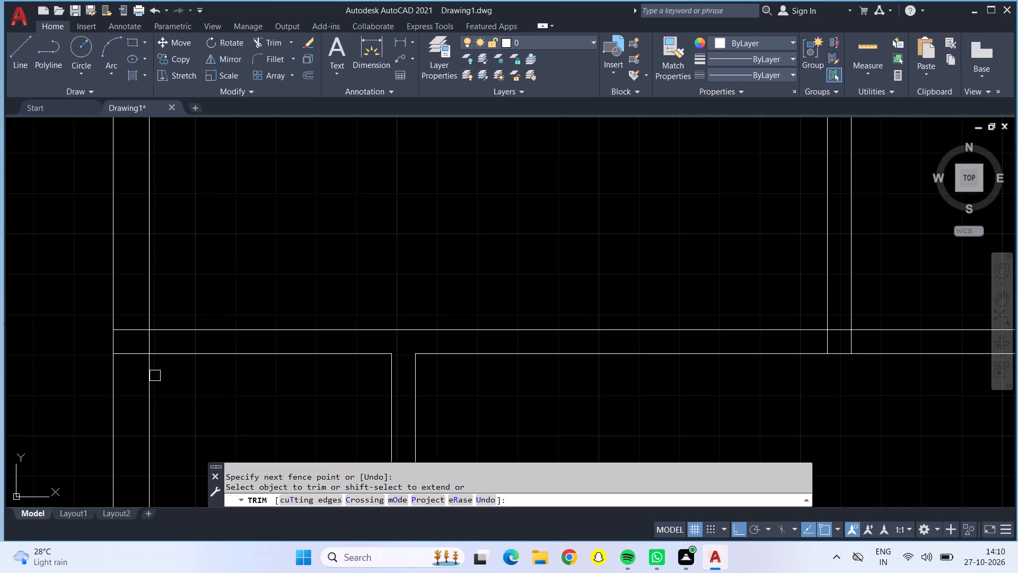
scroll(141, 350, "up", 4)
left_click_drag(107, 151, 110, 407)
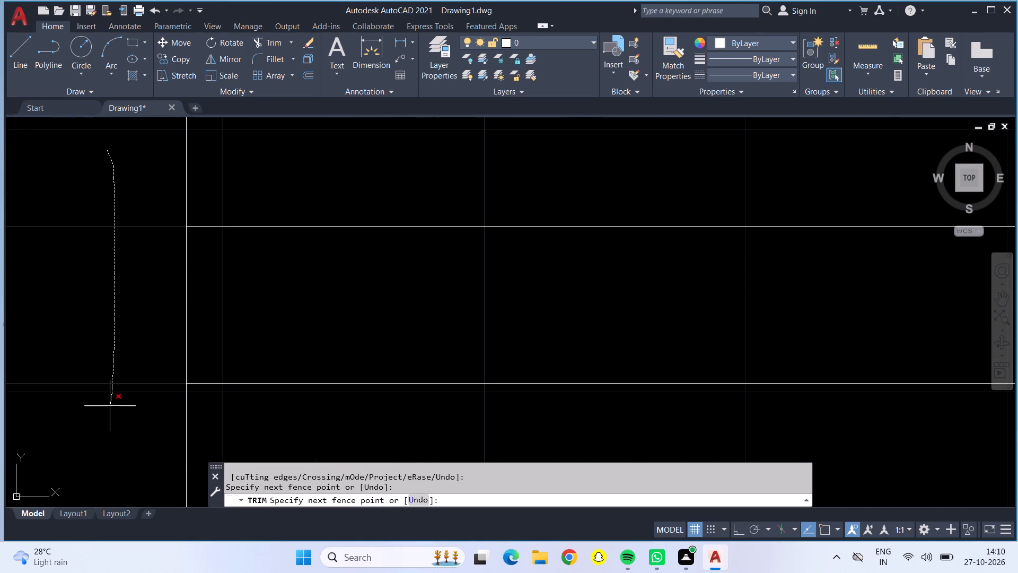
left_click_drag(110, 407, 229, 313)
Trim the crossing lines where the small room's lower wall meets the left outer wall to open the junction.
scroll(225, 316, "down", 3)
scroll(225, 321, "up", 1)
scroll(224, 322, "down", 1)
scroll(349, 392, "down", 2)
middle_click_drag(316, 421, 348, 264)
scroll(315, 342, "up", 4)
left_click_drag(314, 228, 321, 375)
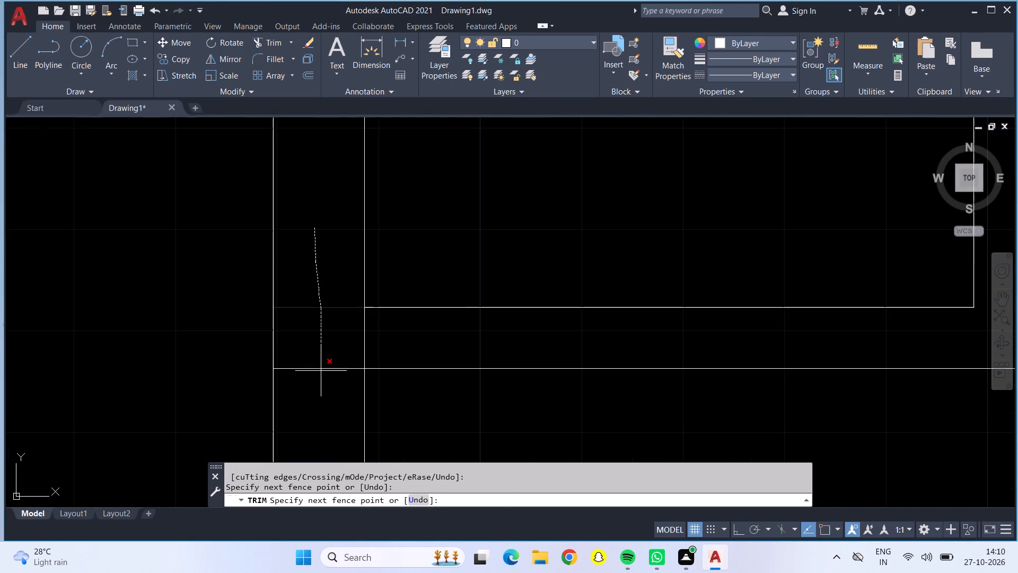
left_click_drag(321, 375, 378, 333)
scroll(379, 332, "down", 5)
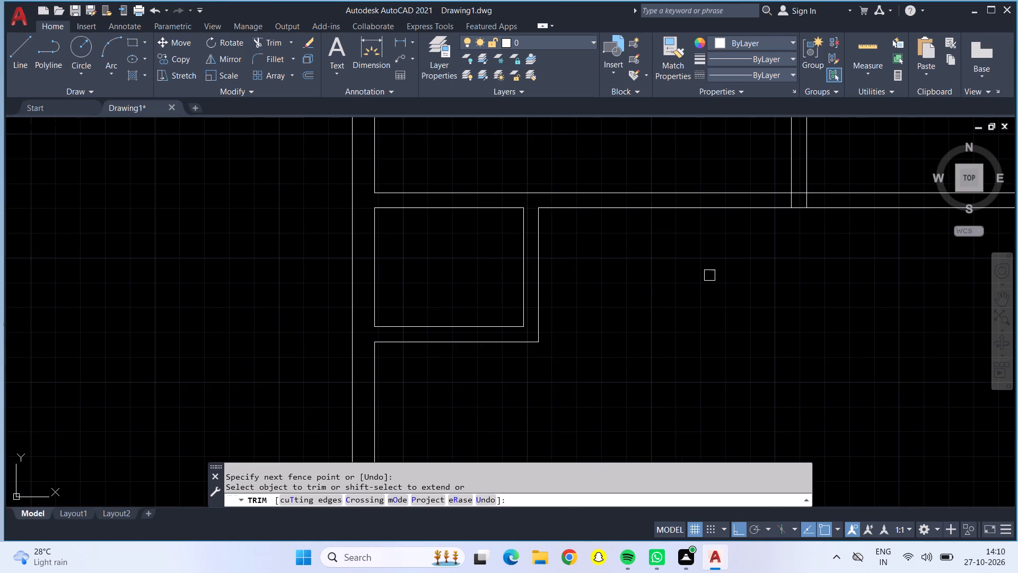
Trim the crossing lines where the upper central vertical partition meets the fourth partition wall to open the junction.
middle_click_drag(712, 274, 5, 378)
scroll(85, 302, "up", 4)
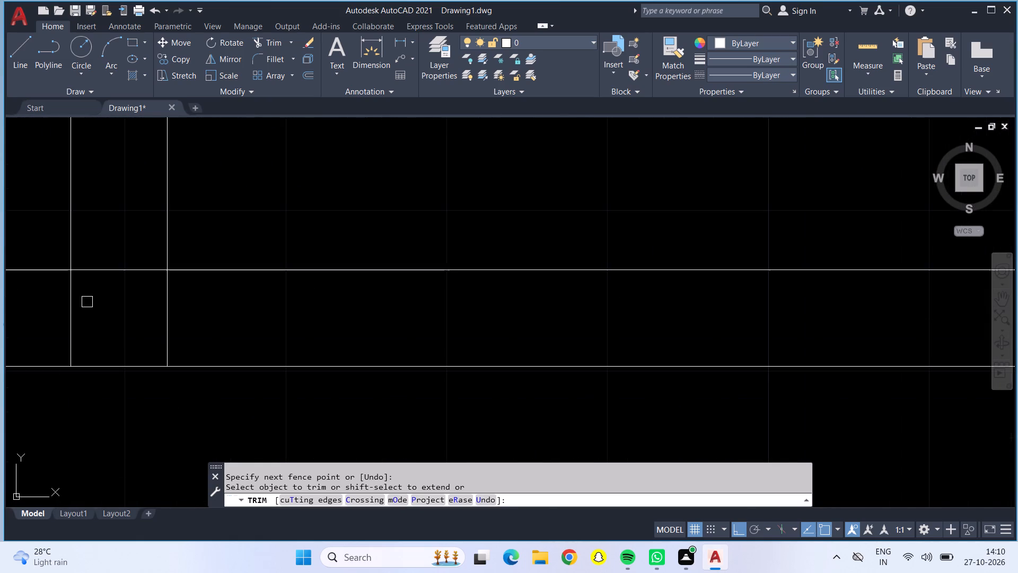
left_click_drag(27, 308, 182, 307)
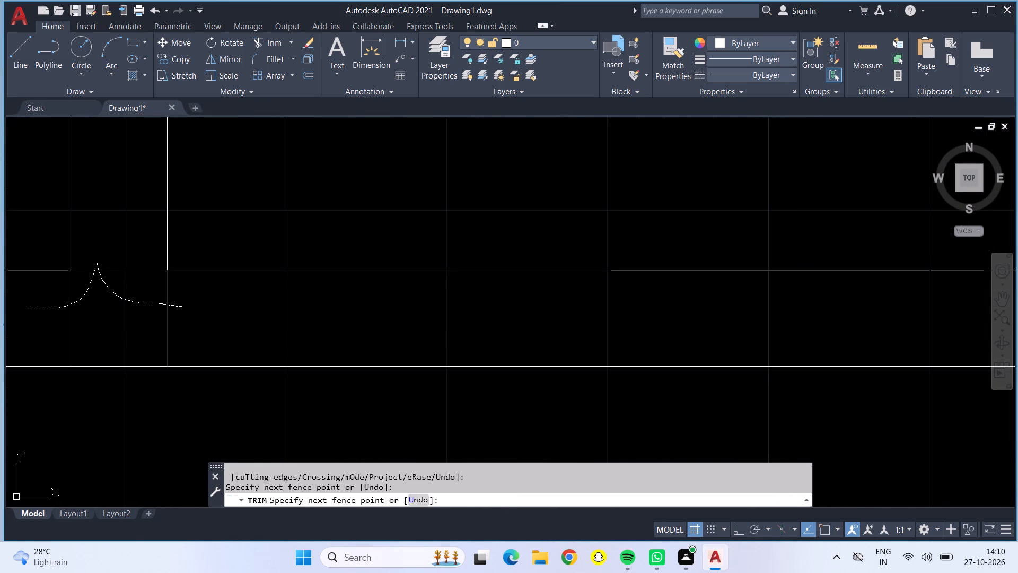
scroll(180, 308, "down", 4)
Trim the crossing lines where the fourth partition wall meets the right outer wall to open the junction.
scroll(868, 318, "up", 4)
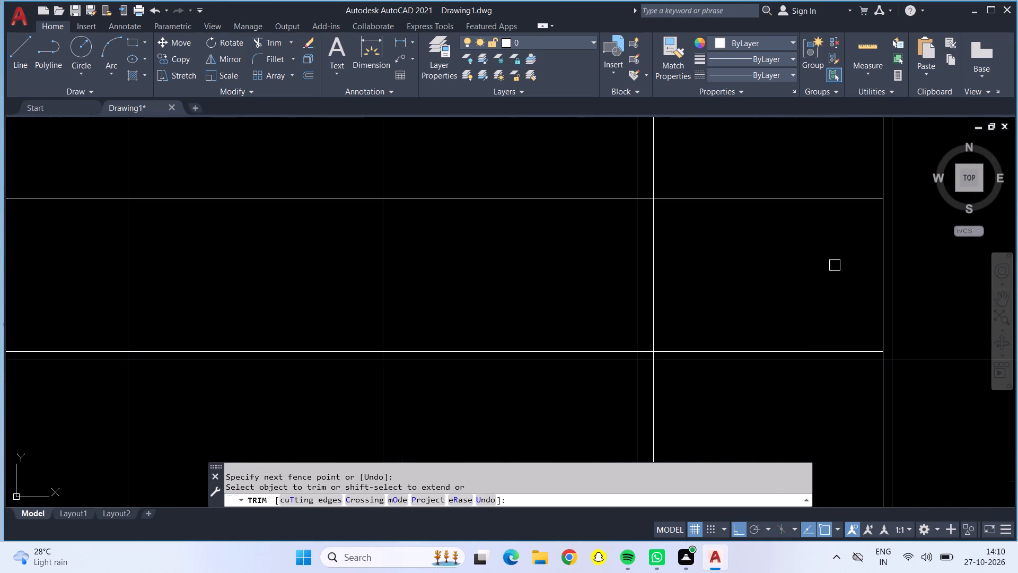
left_click_drag(762, 143, 615, 289)
scroll(612, 289, "down", 5)
scroll(563, 307, "down", 3)
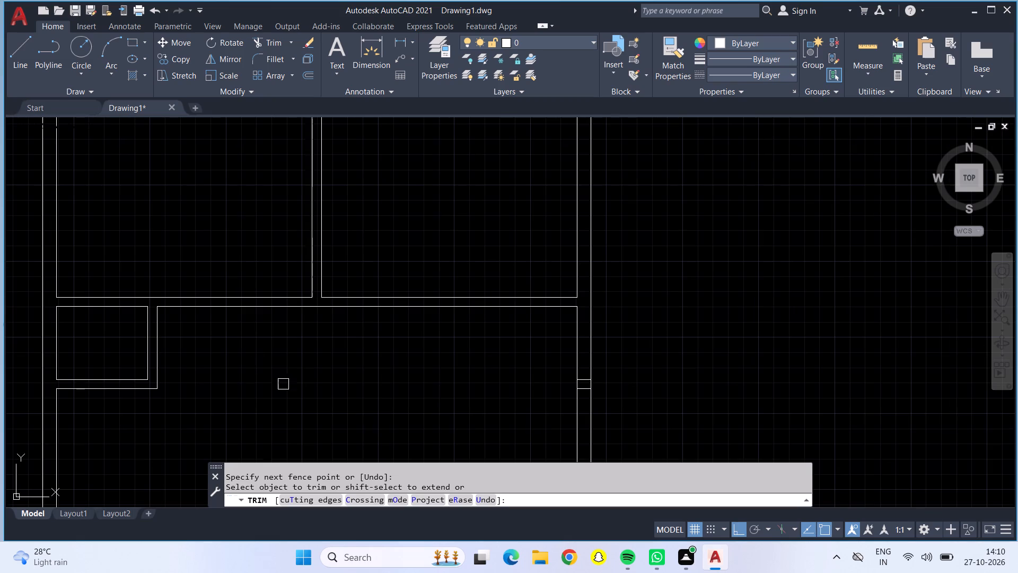
Trim the two leftover line pieces inside the right outer wall, level with the small room's lower wall.
scroll(577, 396, "up", 5)
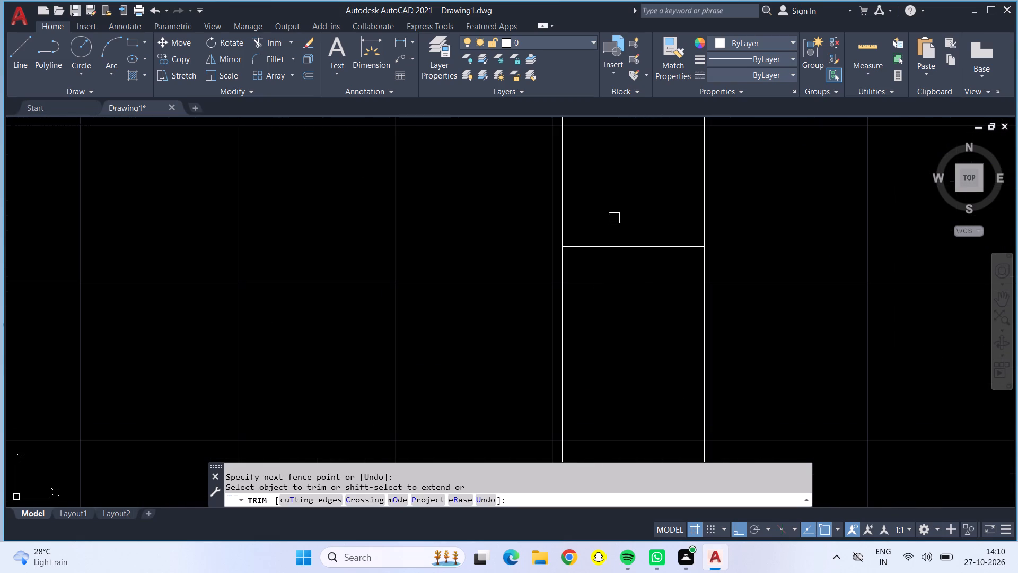
left_click_drag(617, 214, 668, 387)
scroll(666, 383, "down", 5)
scroll(536, 354, "down", 3)
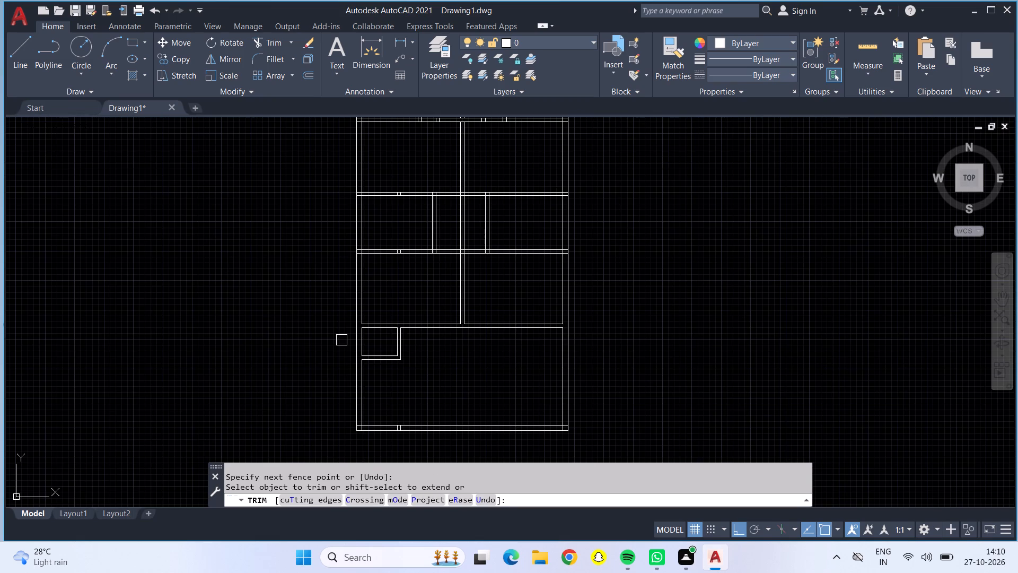
Trim the crossing lines where the third partition wall meets the left outer wall to open the junction.
scroll(352, 251, "up", 3)
scroll(353, 250, "down", 1)
scroll(353, 250, "up", 2)
scroll(395, 259, "up", 2)
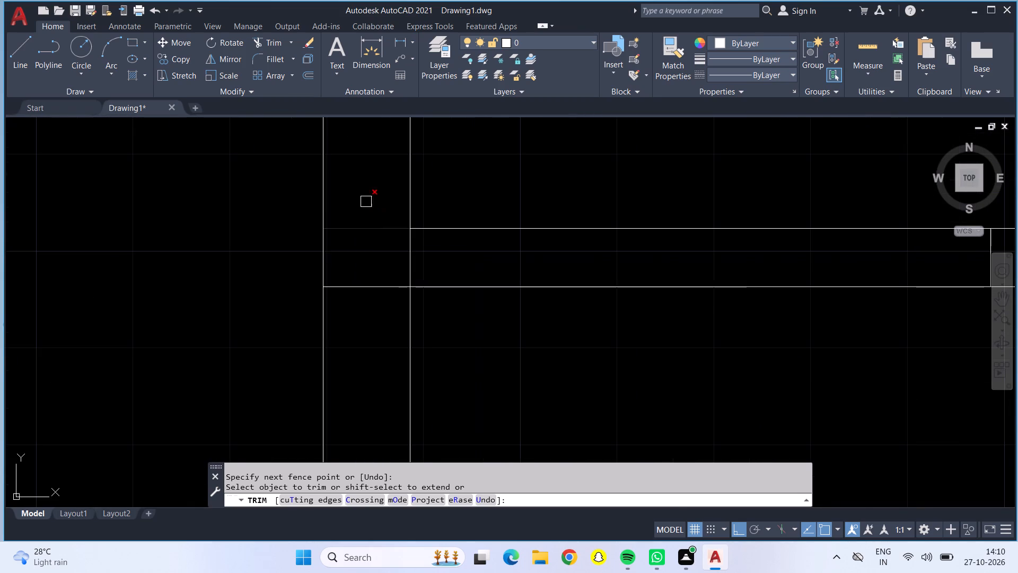
left_click_drag(362, 187, 426, 274)
scroll(426, 275, "down", 5)
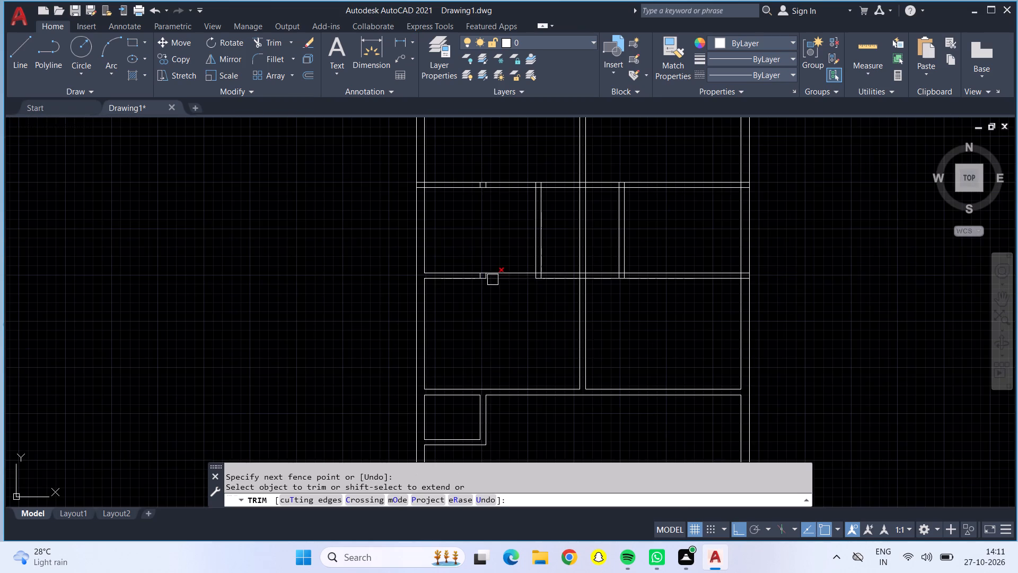
Trim the leftover stub pair inside the third partition wall and open its junction with the left short vertical partition.
scroll(506, 275, "up", 4)
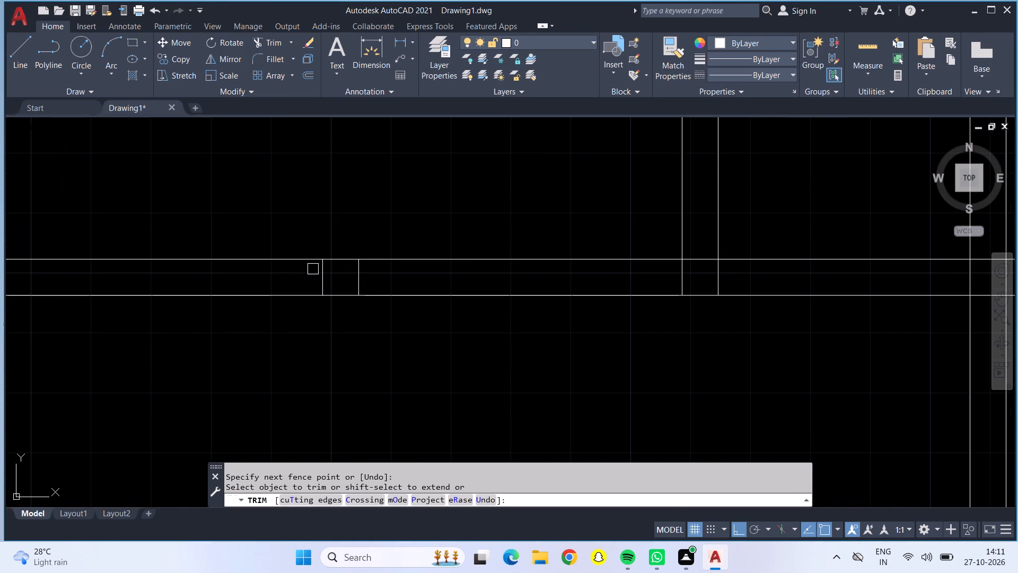
left_click_drag(310, 269, 564, 276)
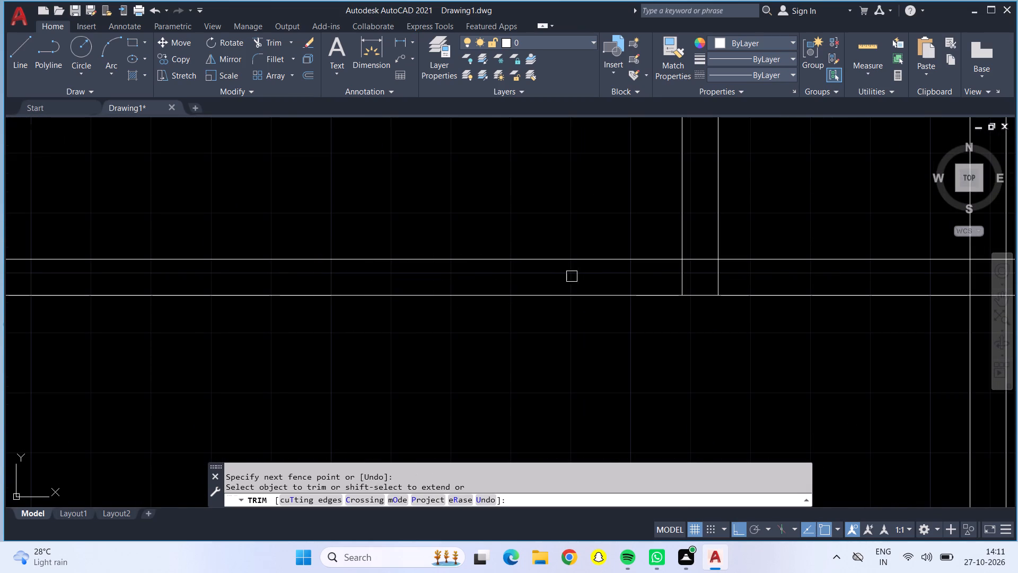
left_click_drag(675, 279, 721, 284)
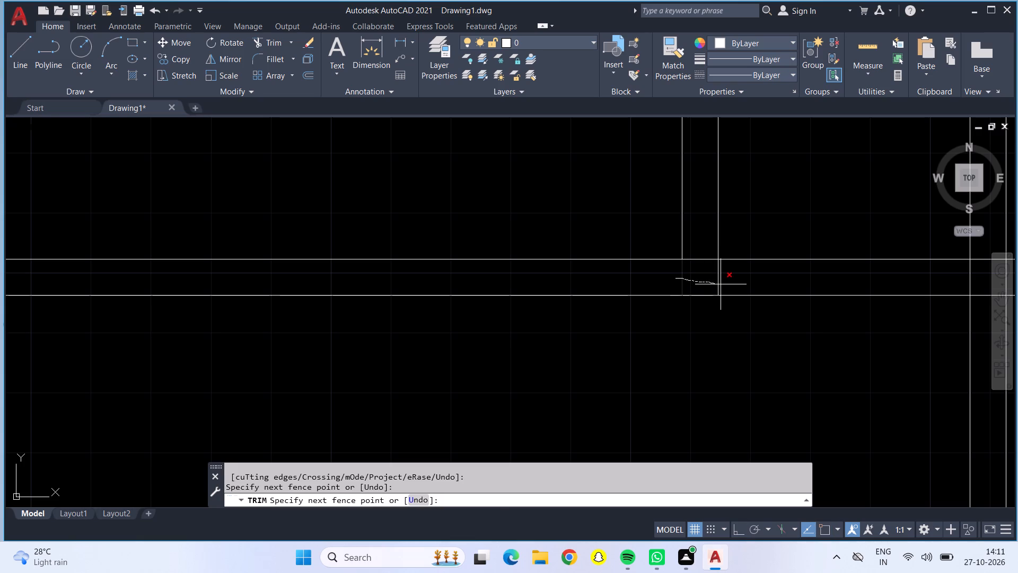
left_click_drag(721, 284, 722, 284)
left_click(704, 261)
scroll(704, 261, "down", 3)
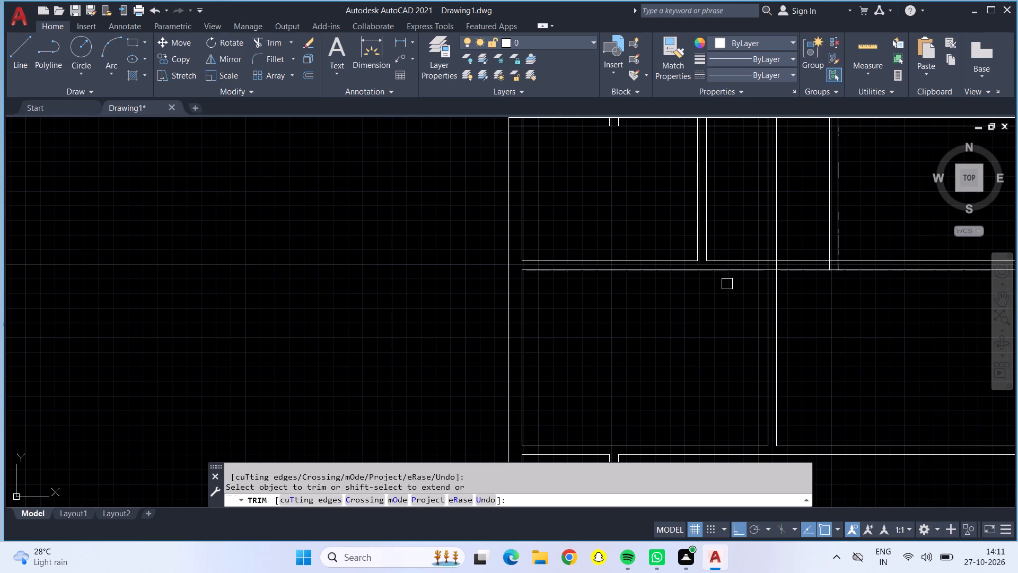
Trim the crossing lines where the central vertical partition passes through the third partition wall to open the junction.
scroll(765, 267, "up", 1)
scroll(765, 268, "down", 1)
scroll(765, 268, "up", 1)
scroll(765, 268, "down", 1)
scroll(768, 265, "up", 4)
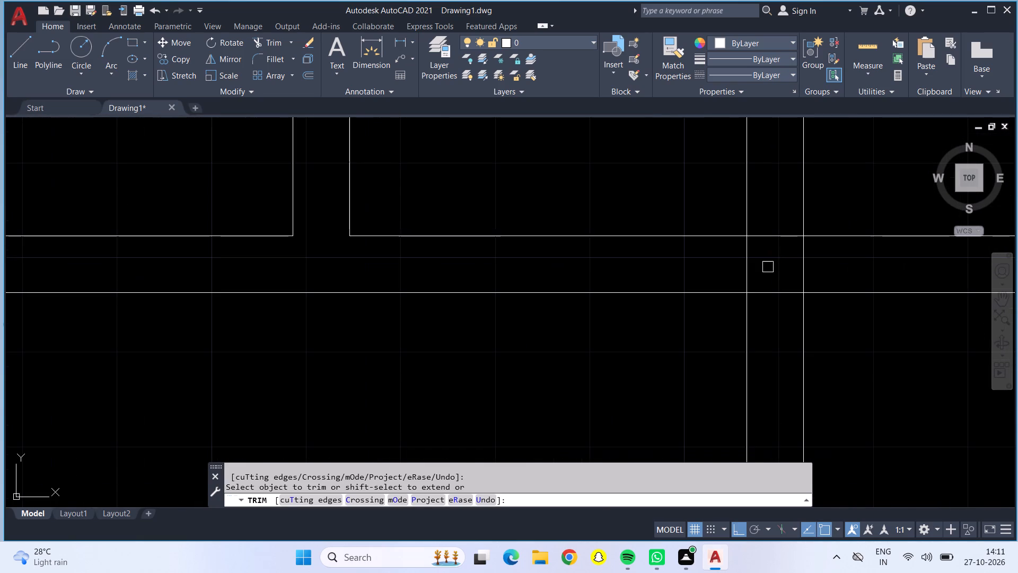
left_click_drag(734, 259, 844, 251)
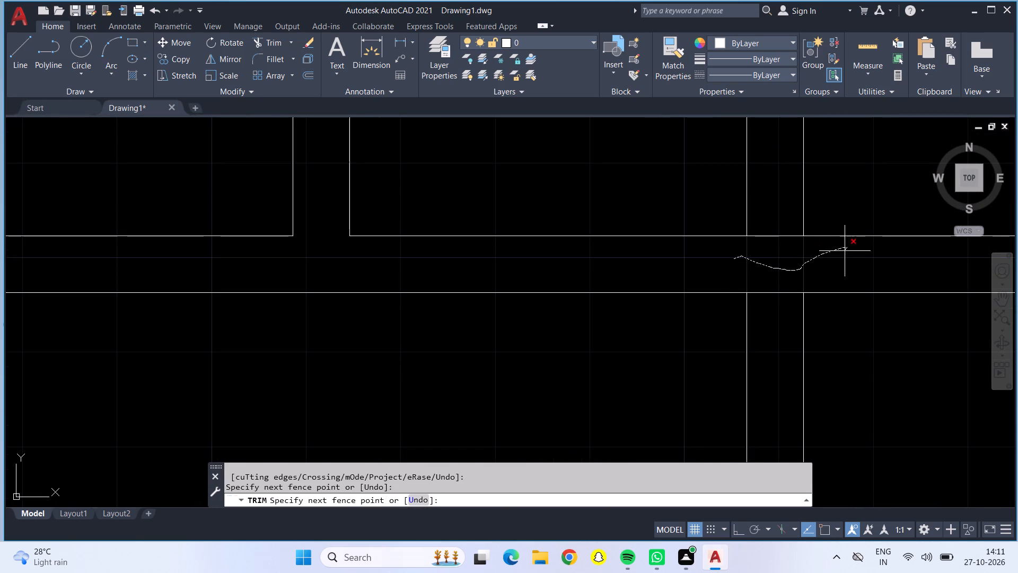
left_click_drag(844, 251, 760, 216)
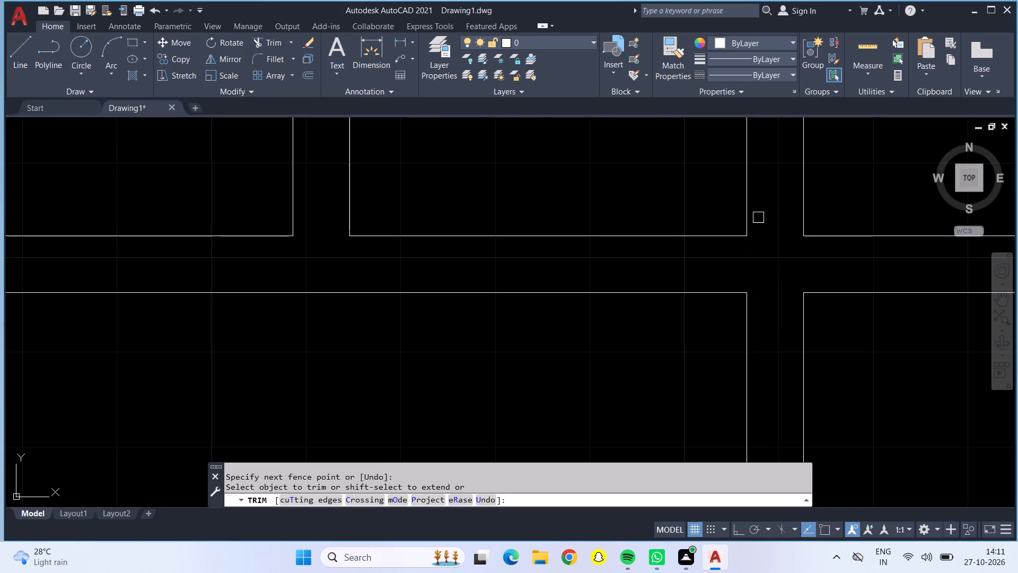
scroll(766, 238, "down", 4)
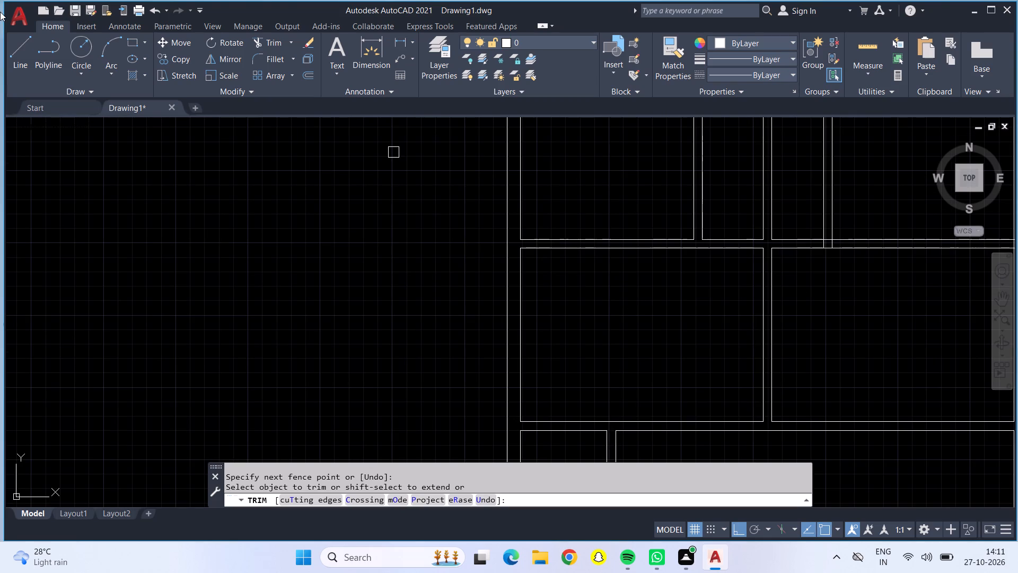
Trim the crossing lines where the right short vertical partition meets the third partition wall to open the junction.
scroll(832, 240, "up", 4)
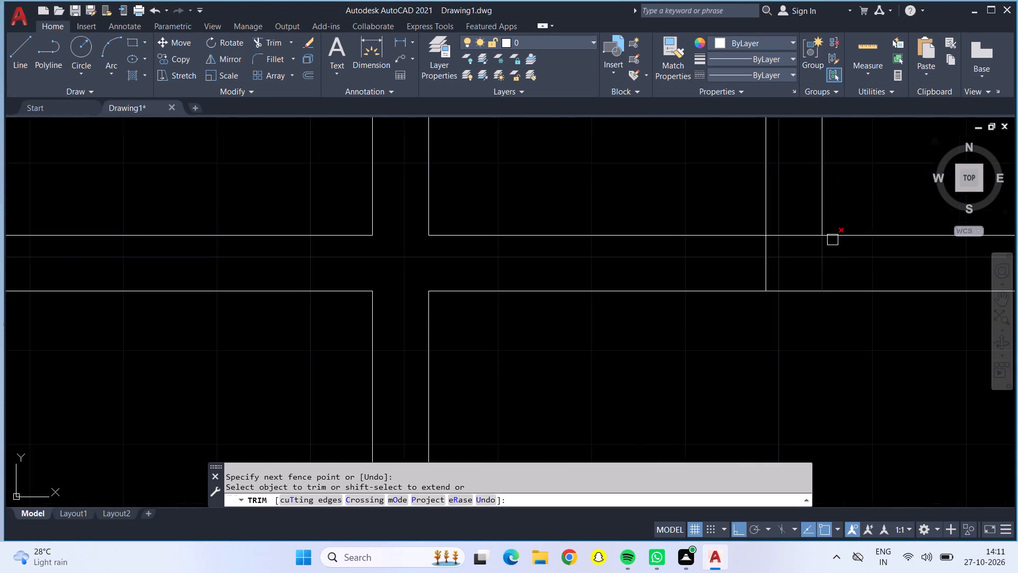
scroll(827, 245, "up", 3)
left_click_drag(858, 264, 578, 234)
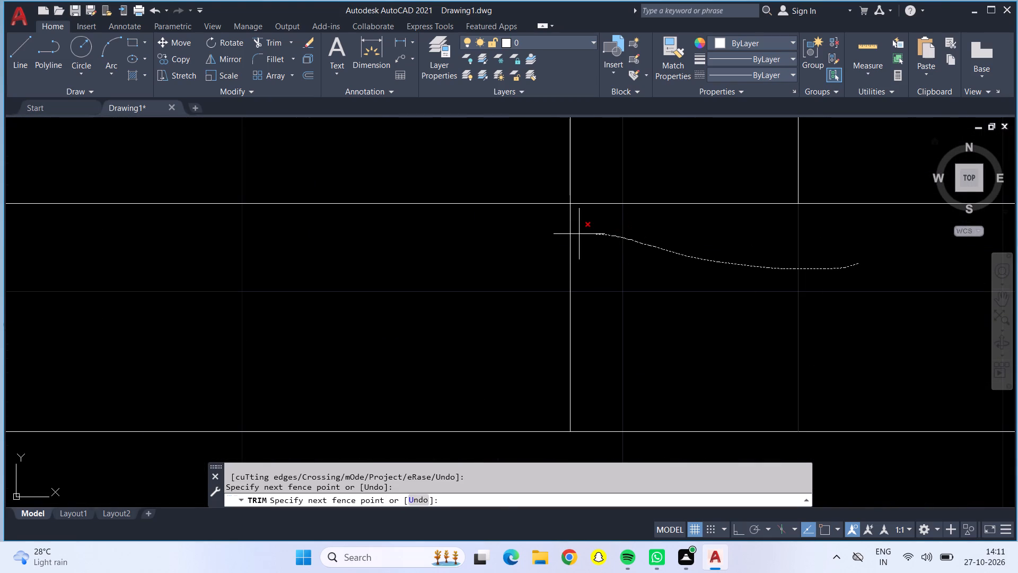
left_click_drag(578, 234, 707, 228)
scroll(706, 233, "down", 4)
scroll(714, 285, "down", 2)
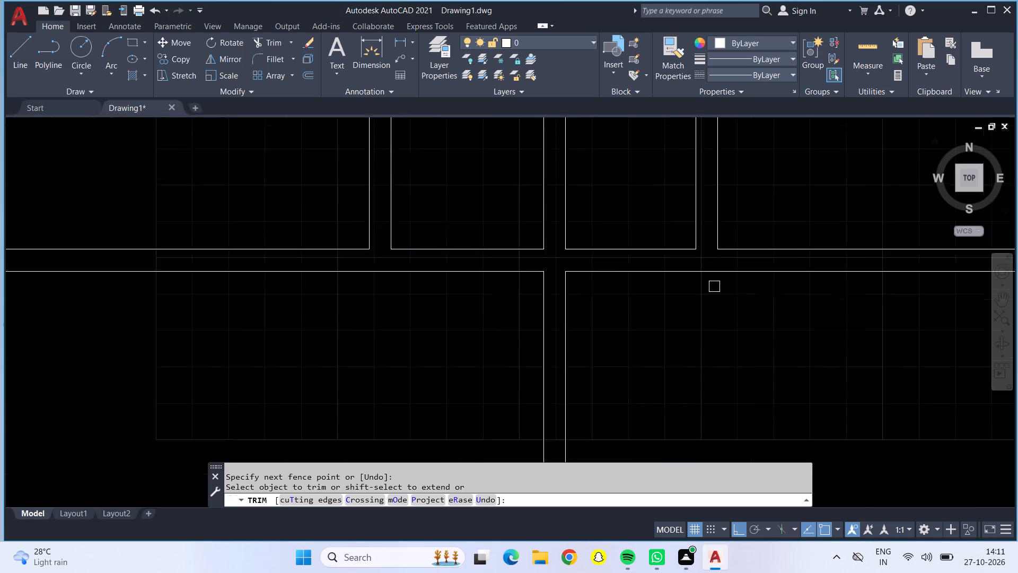
Trim the crossing lines where the right and left short vertical partitions meet the second partition wall to open both junctions.
middle_click_drag(724, 317, 695, 442)
scroll(723, 317, "down", 1)
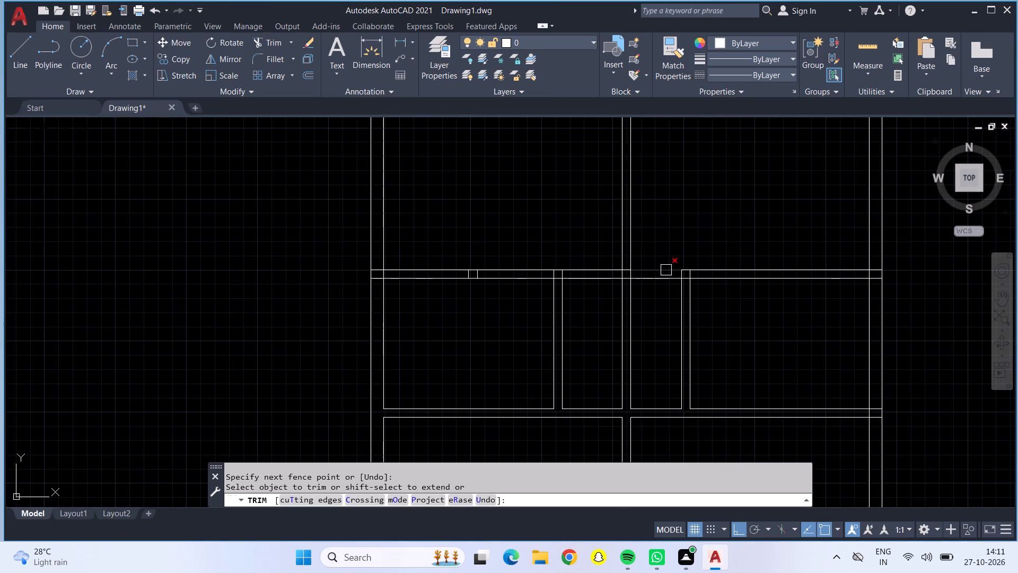
scroll(674, 270, "up", 5)
left_click_drag(696, 286, 766, 393)
scroll(771, 377, "down", 5)
scroll(645, 371, "up", 5)
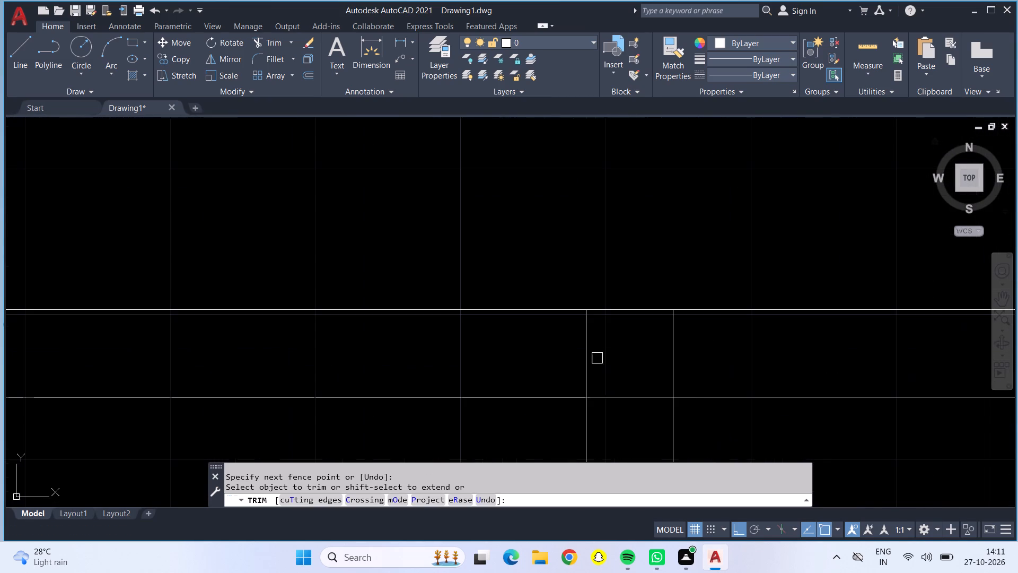
left_click_drag(578, 349, 645, 407)
scroll(645, 410, "down", 4)
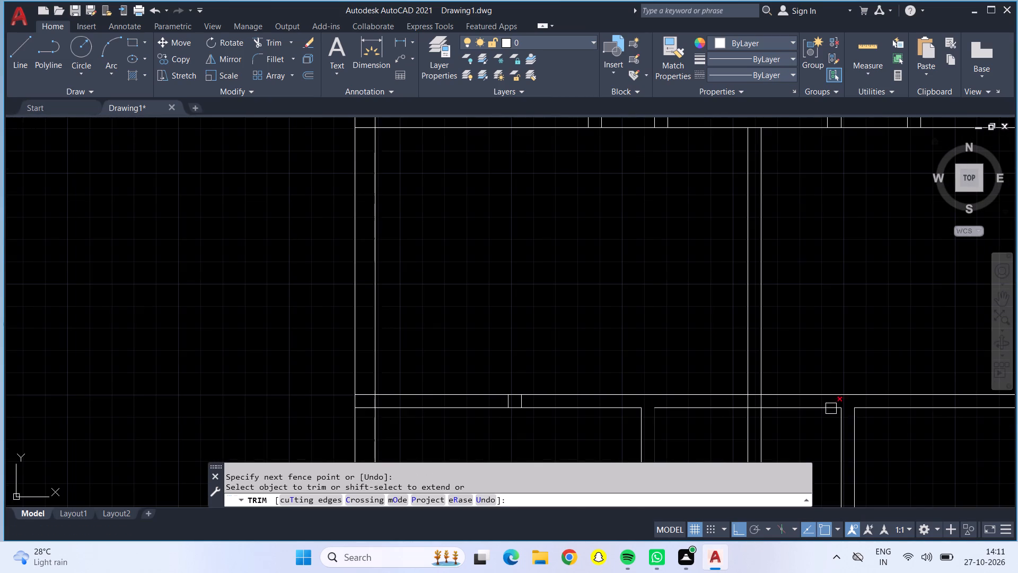
Trim the crossing lines where the central vertical partition passes through the second partition wall to open the junction.
scroll(758, 398, "up", 4)
left_click_drag(731, 319, 724, 419)
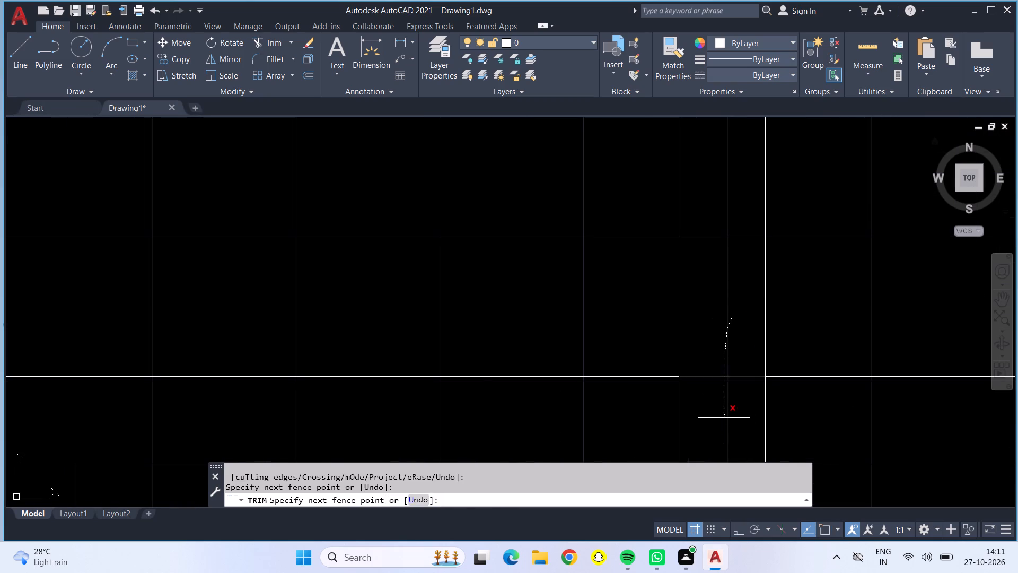
left_click_drag(724, 419, 724, 423)
middle_click_drag(727, 407, 729, 295)
left_click_drag(728, 294, 726, 353)
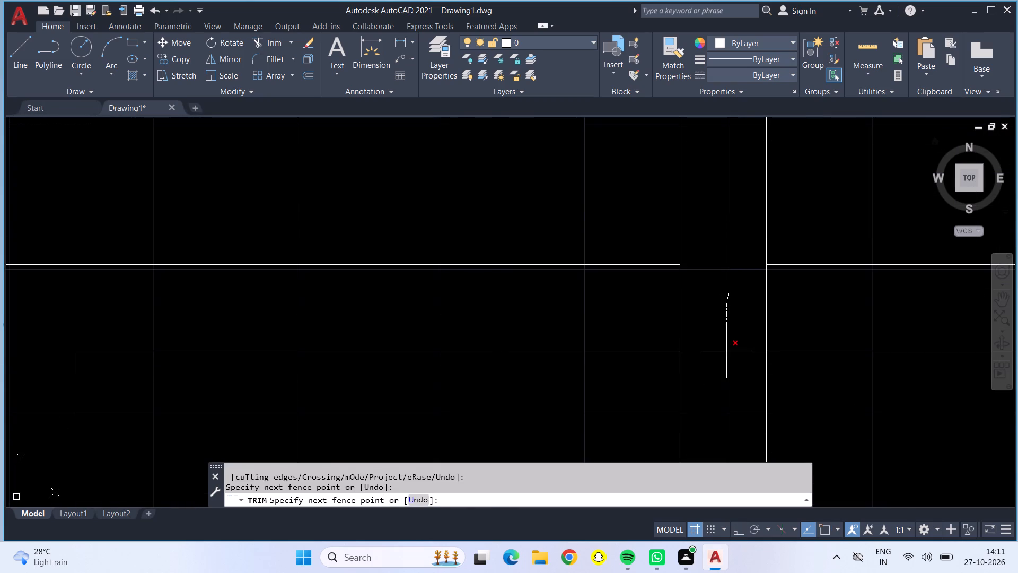
left_click_drag(726, 353, 726, 366)
left_click_drag(717, 319, 786, 300)
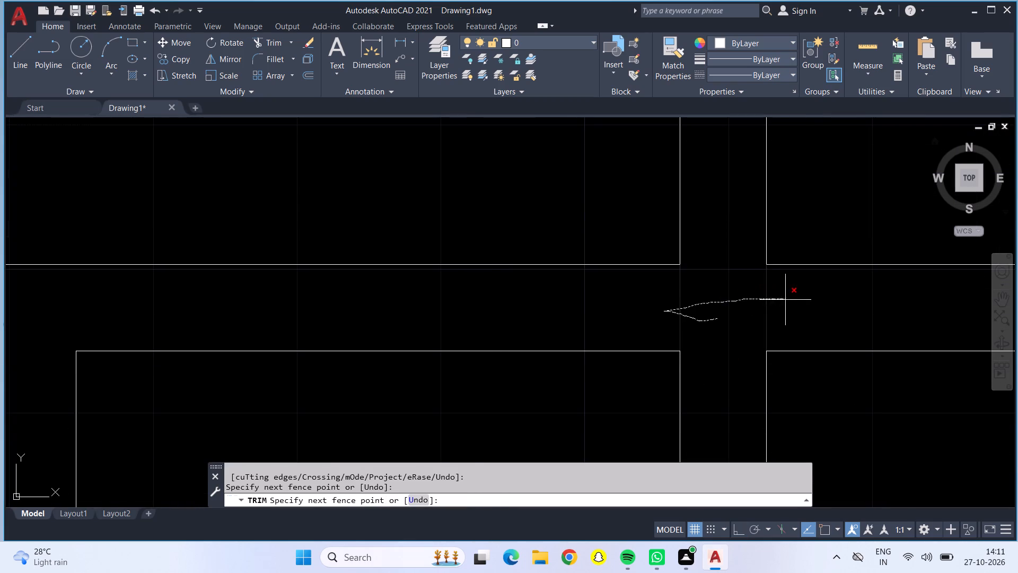
left_click_drag(786, 300, 790, 300)
Trim the leftover pair of short vertical lines inside the second partition wall, left of the short vertical partitions.
scroll(784, 302, "down", 4)
scroll(515, 294, "up", 5)
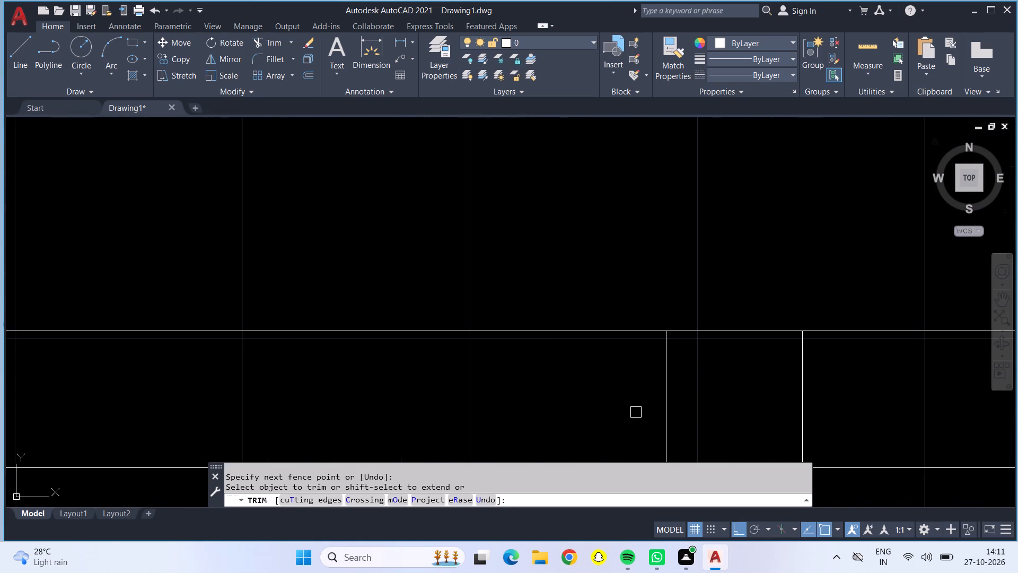
left_click_drag(636, 412, 839, 397)
scroll(840, 402, "down", 5)
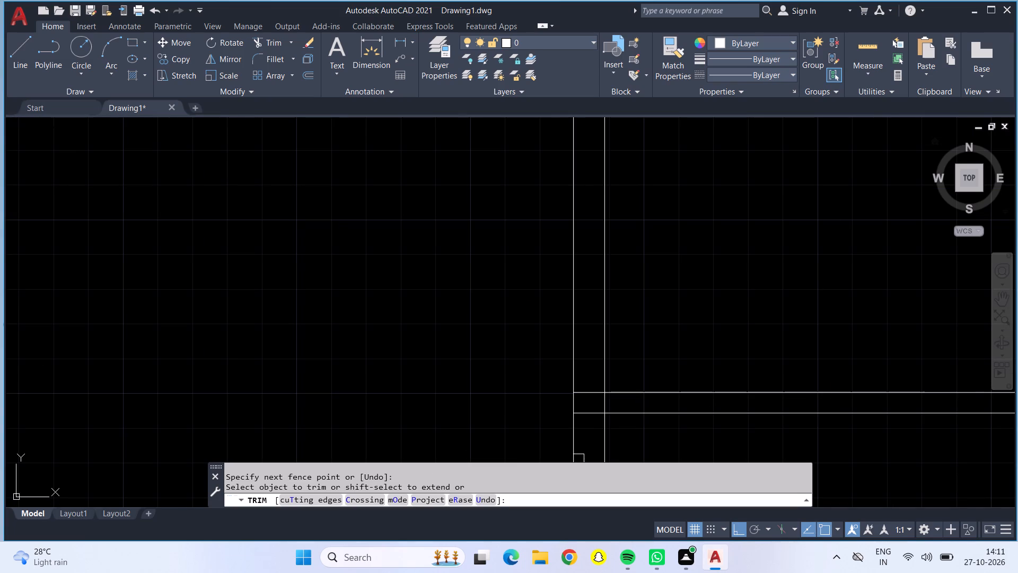
Trim the crossing lines where the second partition wall meets the left outer wall to open the junction.
scroll(600, 411, "up", 4)
left_click_drag(565, 211, 685, 338)
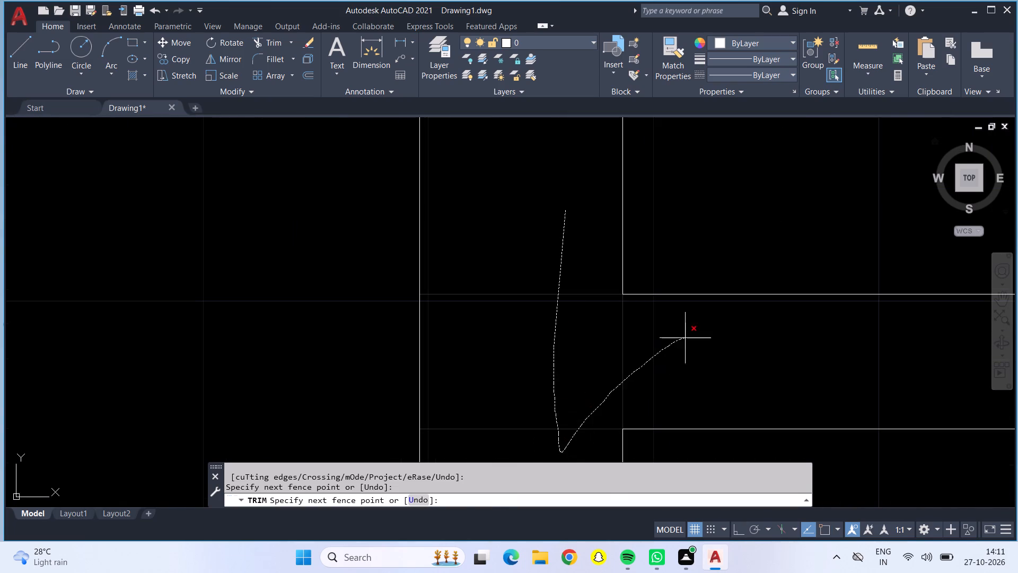
left_click_drag(685, 338, 686, 337)
scroll(687, 337, "down", 3)
Trim the crossing lines where the third partition wall meets the right outer wall to open the junction.
scroll(687, 337, "up", 1)
scroll(687, 337, "down", 1)
scroll(818, 272, "down", 3)
middle_click_drag(814, 250, 463, 211)
scroll(897, 392, "up", 4)
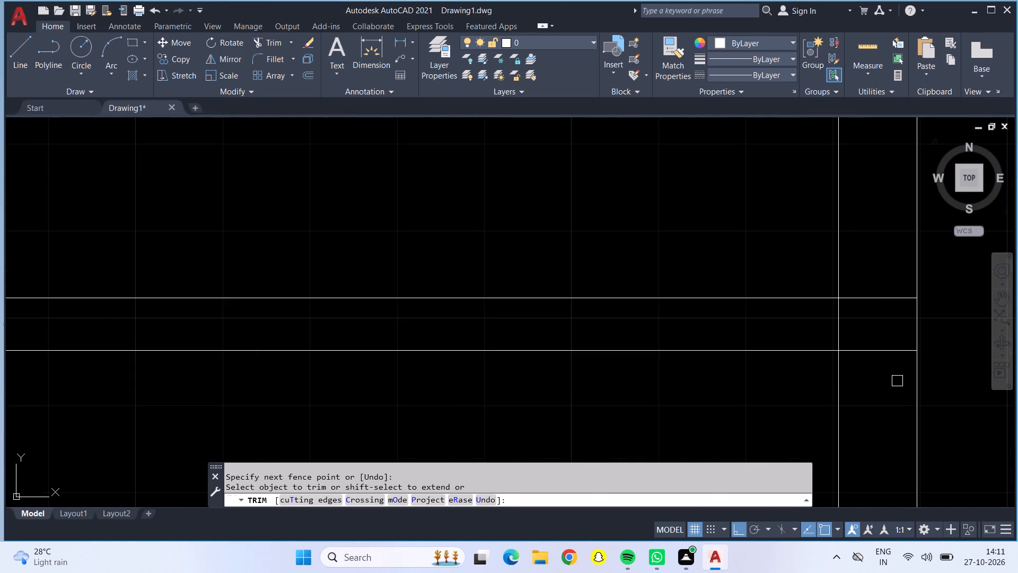
left_click_drag(876, 281, 828, 334)
scroll(827, 332, "down", 4)
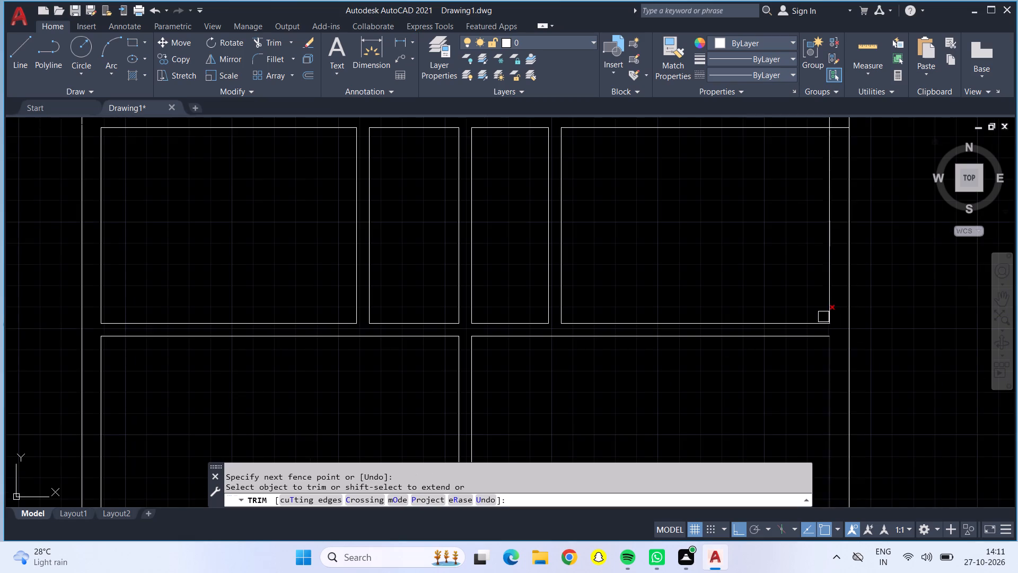
Trim the crossing lines where the second partition wall meets the right outer wall to open the junction.
middle_click_drag(791, 189, 747, 418)
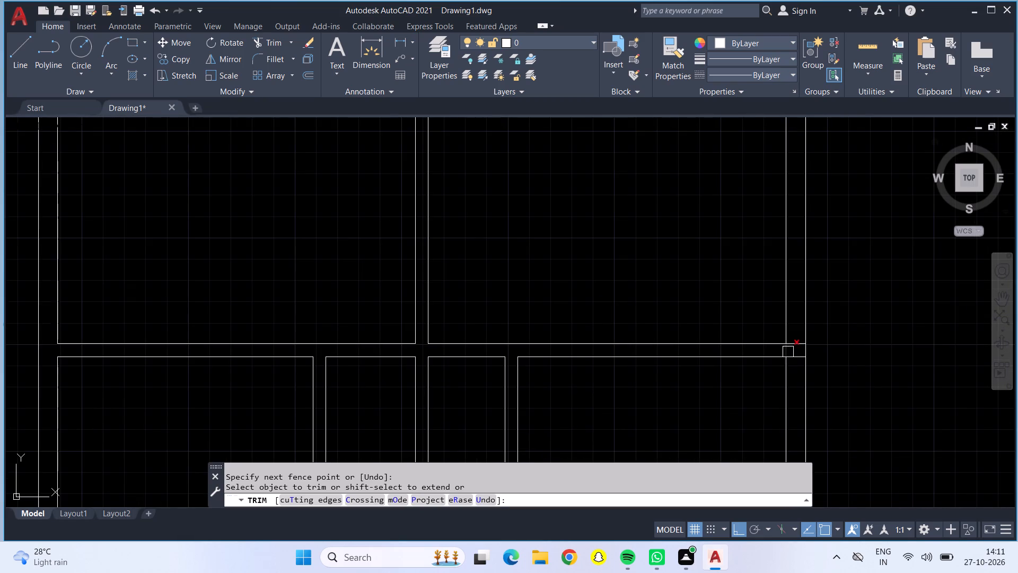
scroll(788, 352, "up", 5)
left_click_drag(735, 342, 835, 444)
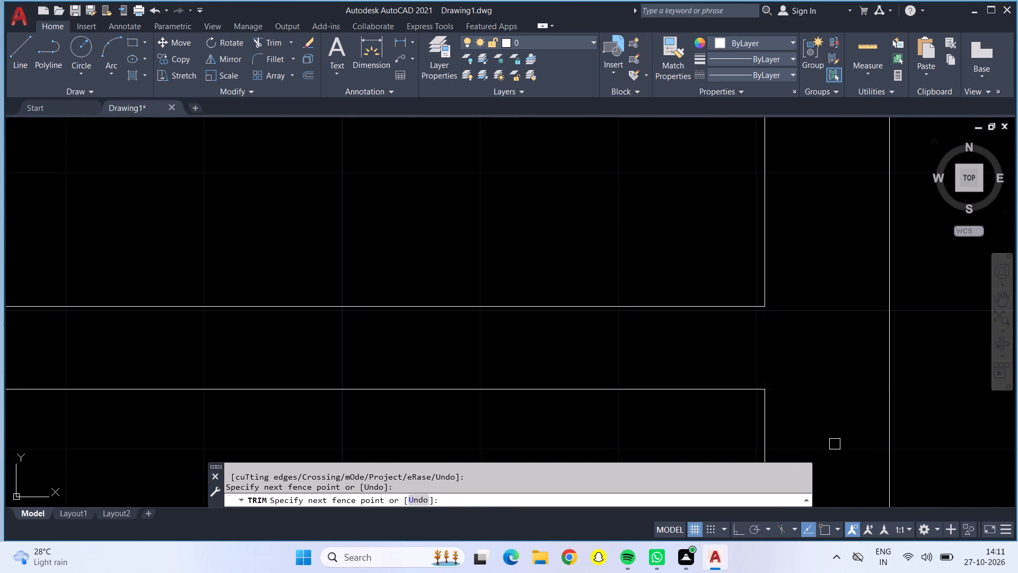
scroll(831, 419, "down", 5)
middle_click_drag(787, 284, 790, 492)
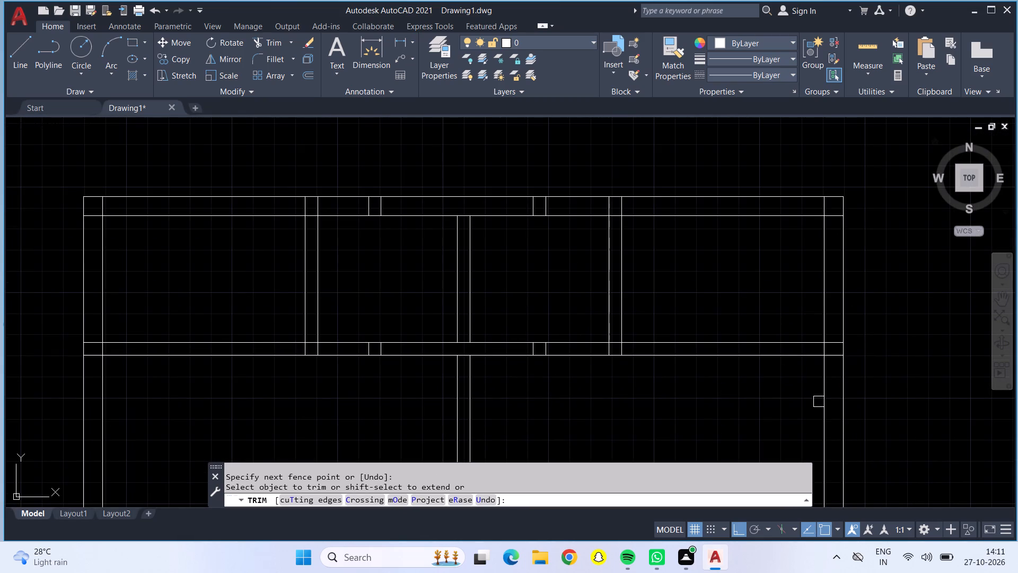
Trim the crossing lines where the topmost horizontal partition wall meets the right outer wall to open the junction.
scroll(837, 341, "up", 3)
left_click(780, 372)
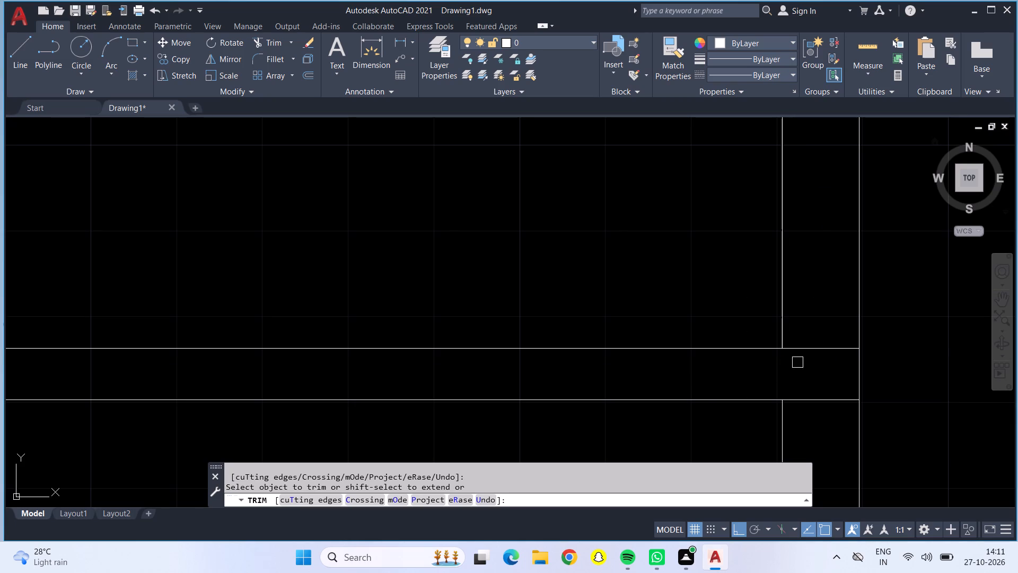
left_click(809, 351)
left_click(808, 398)
Open the right vertical partition's junction with the topmost horizontal partition and trim the neighbouring leftover short vertical pair inside that wall.
scroll(808, 398, "down", 4)
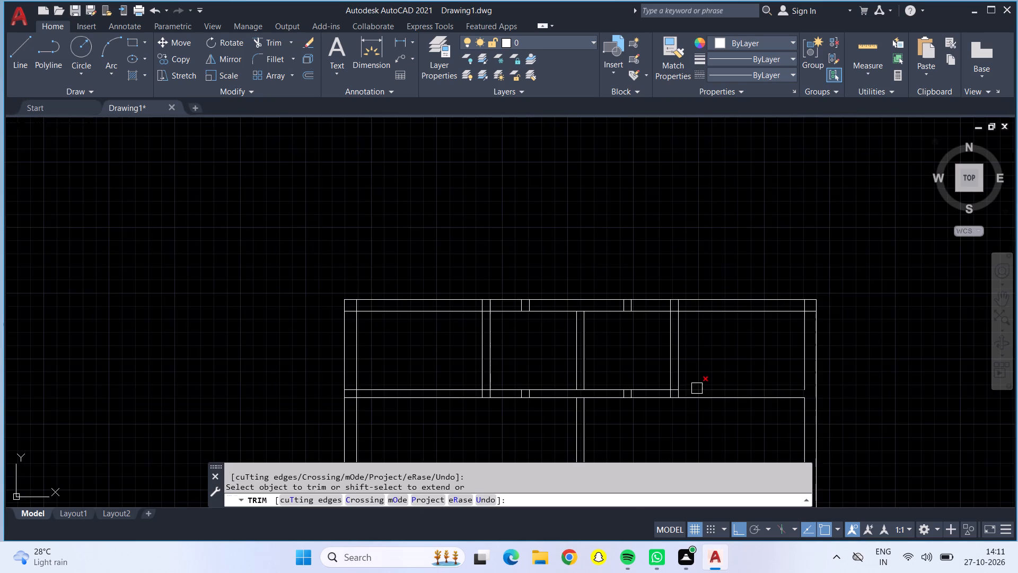
scroll(670, 396, "up", 5)
left_click_drag(656, 388, 744, 377)
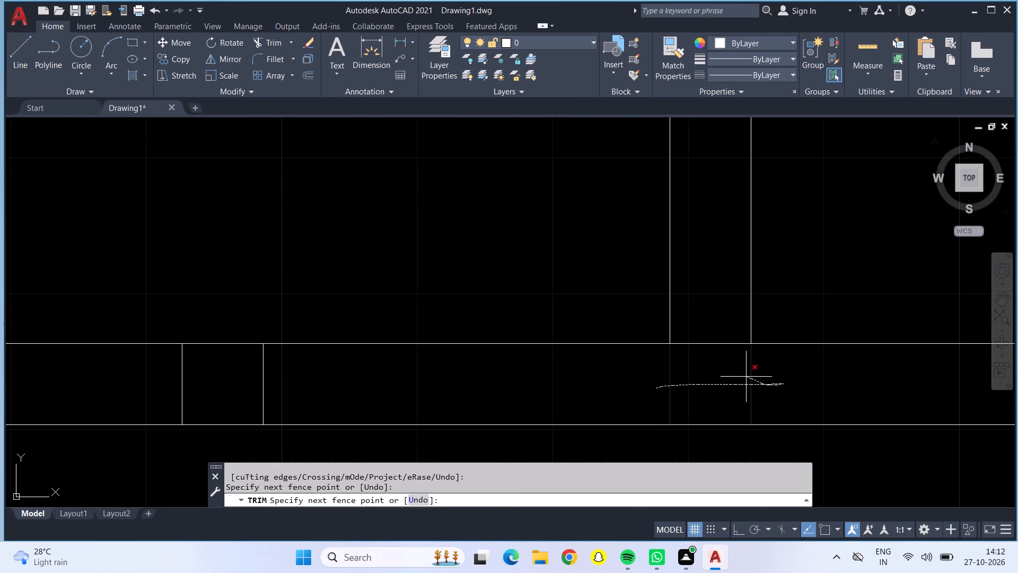
left_click_drag(744, 377, 724, 338)
scroll(723, 342, "down", 5)
scroll(634, 342, "up", 4)
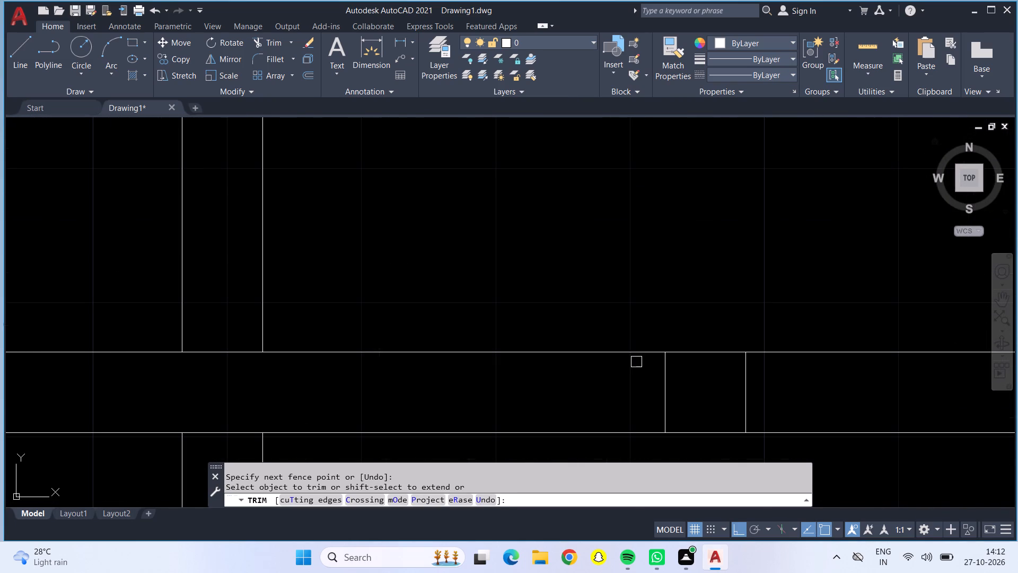
left_click_drag(636, 365, 818, 378)
Trim both horizontal lines of the topmost partition wall where the central vertical wall crosses it.
scroll(811, 379, "down", 4)
scroll(713, 389, "up", 5)
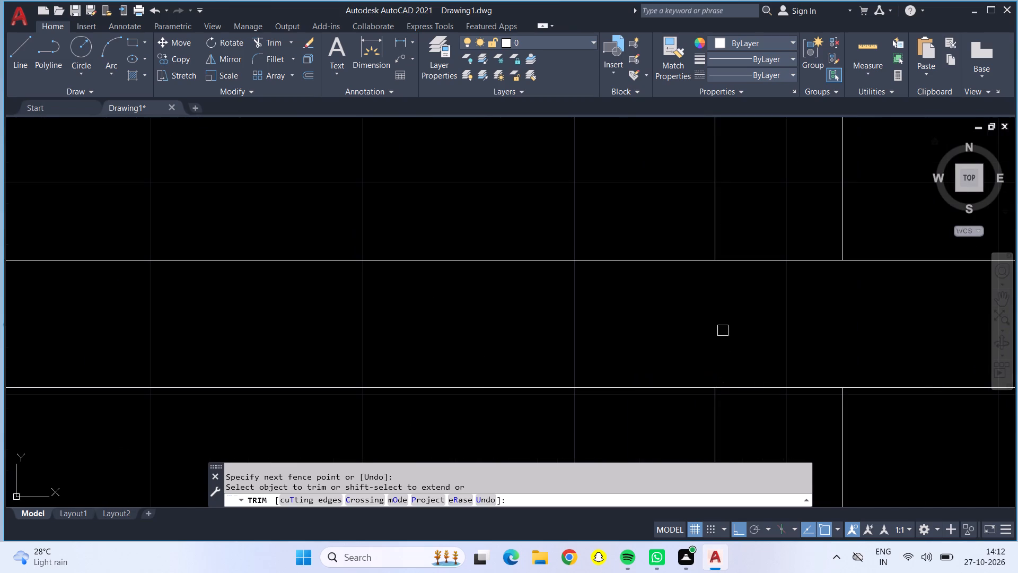
left_click_drag(747, 208, 749, 458)
Open the left vertical partition's junction with the topmost horizontal partition and trim the leftover short vertical pair beside it.
scroll(751, 456, "down", 4)
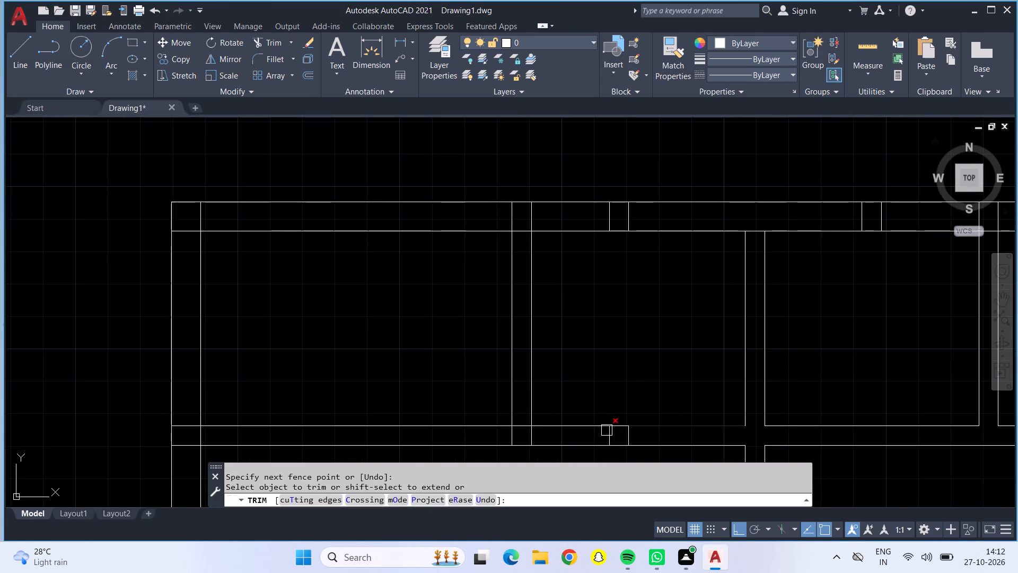
scroll(514, 435, "up", 2)
left_click_drag(479, 426, 621, 432)
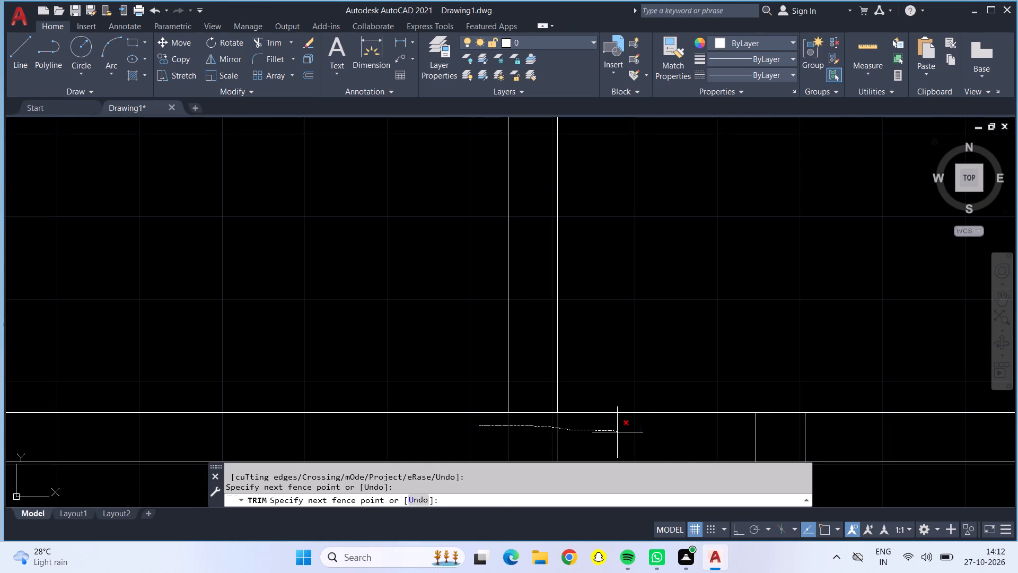
left_click_drag(621, 432, 848, 429)
left_click(527, 410)
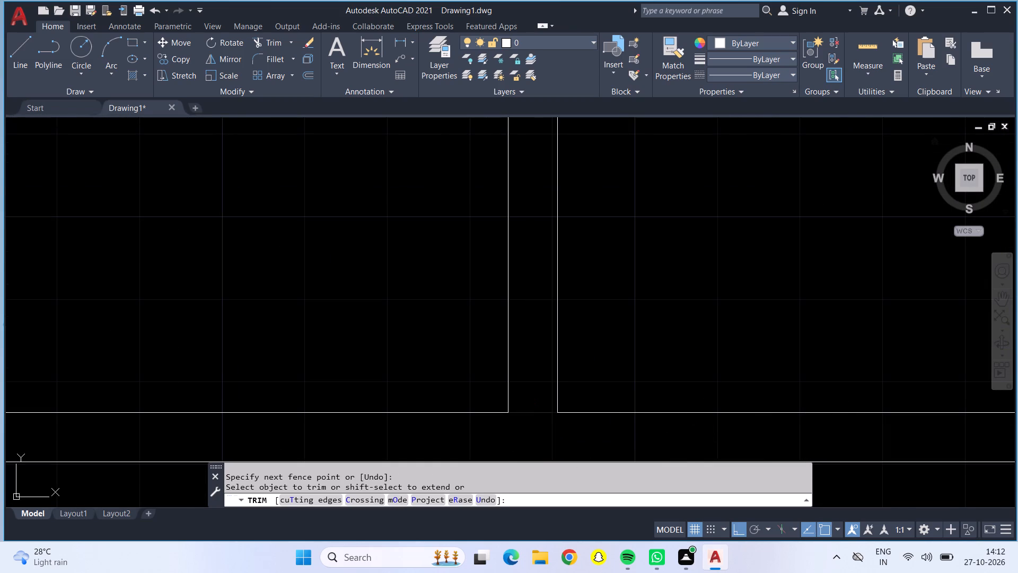
Open the left vertical partition's junction with the top outer wall and trim the leftover short vertical pair inside that wall.
scroll(534, 410, "down", 3)
scroll(542, 277, "up", 4)
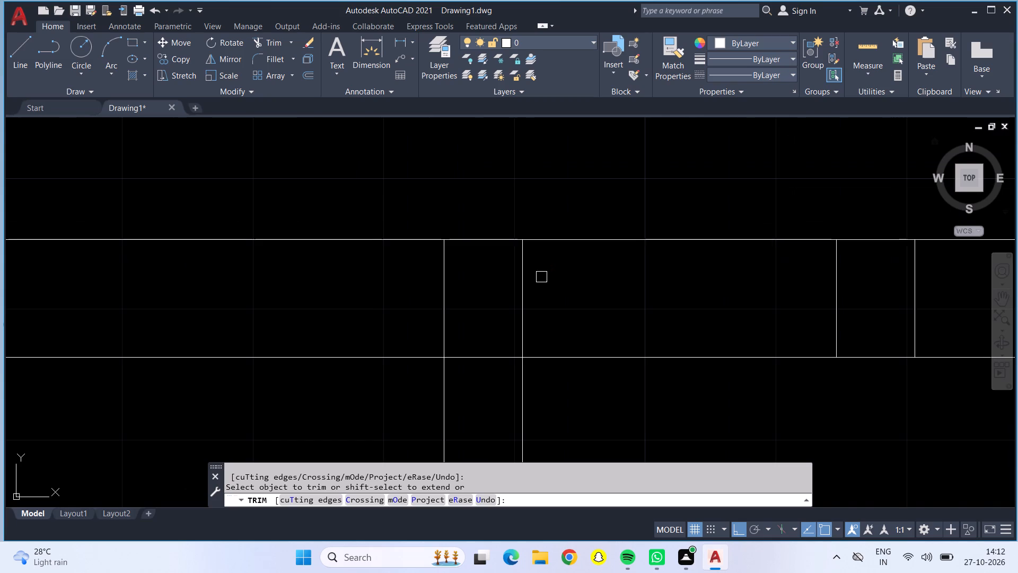
left_click_drag(407, 292, 948, 320)
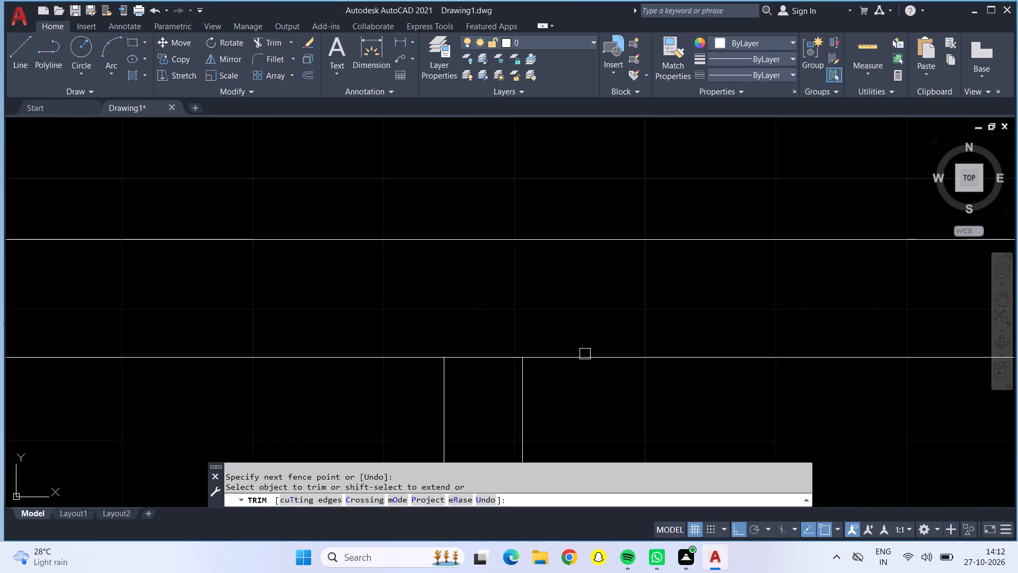
left_click(505, 354)
Open the central wall's junction with the top outer wall and trim the leftover short vertical pair to its right.
scroll(567, 362, "down", 4)
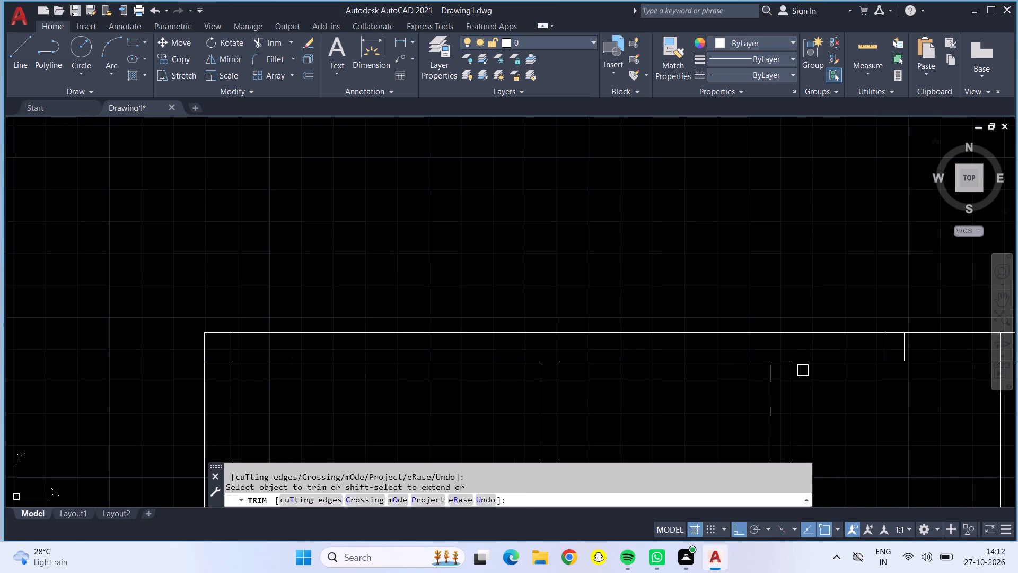
left_click(782, 359)
left_click_drag(858, 343, 864, 340)
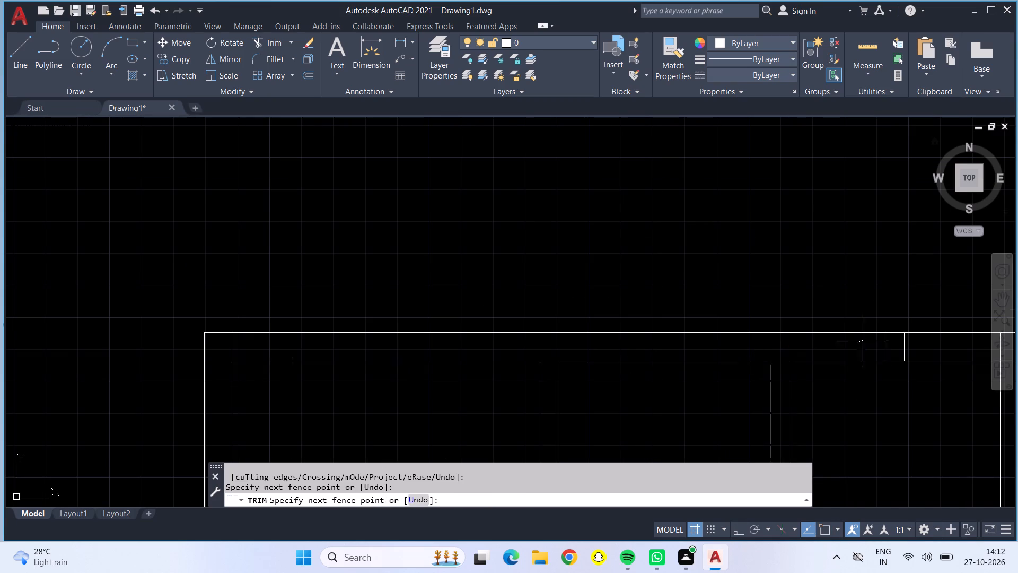
left_click_drag(864, 340, 911, 344)
Trim the crossing lines where the right vertical partition meets the top outer wall to open the junction.
middle_click_drag(912, 346, 501, 369)
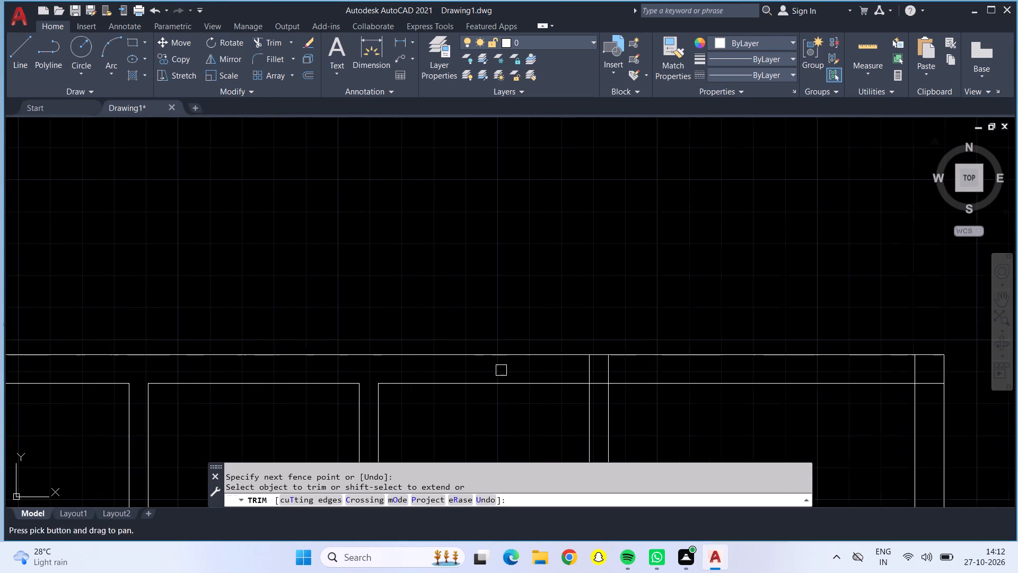
scroll(596, 370, "up", 2)
scroll(678, 426, "down", 4)
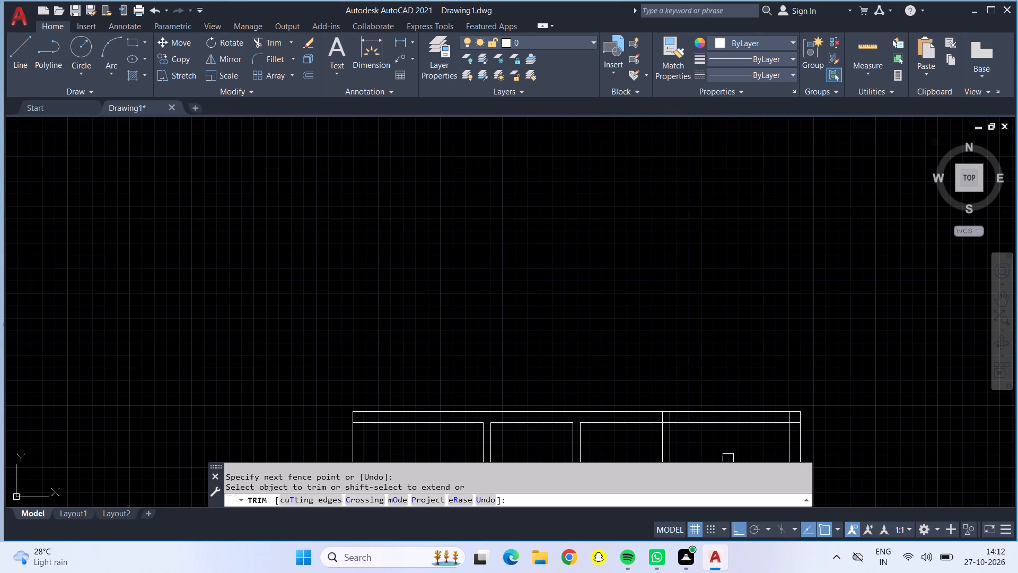
middle_click_drag(766, 484, 758, 395)
middle_click(758, 375)
scroll(767, 376, "down", 1)
middle_click_drag(765, 371, 745, 292)
scroll(684, 313, "up", 1)
scroll(686, 314, "down", 1)
scroll(687, 314, "up", 3)
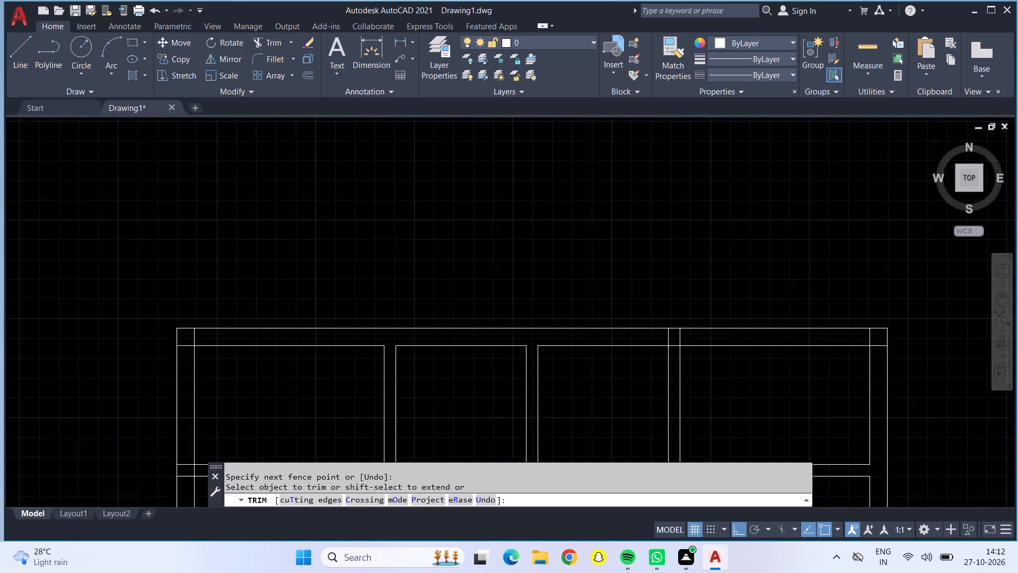
left_click_drag(640, 345, 670, 359)
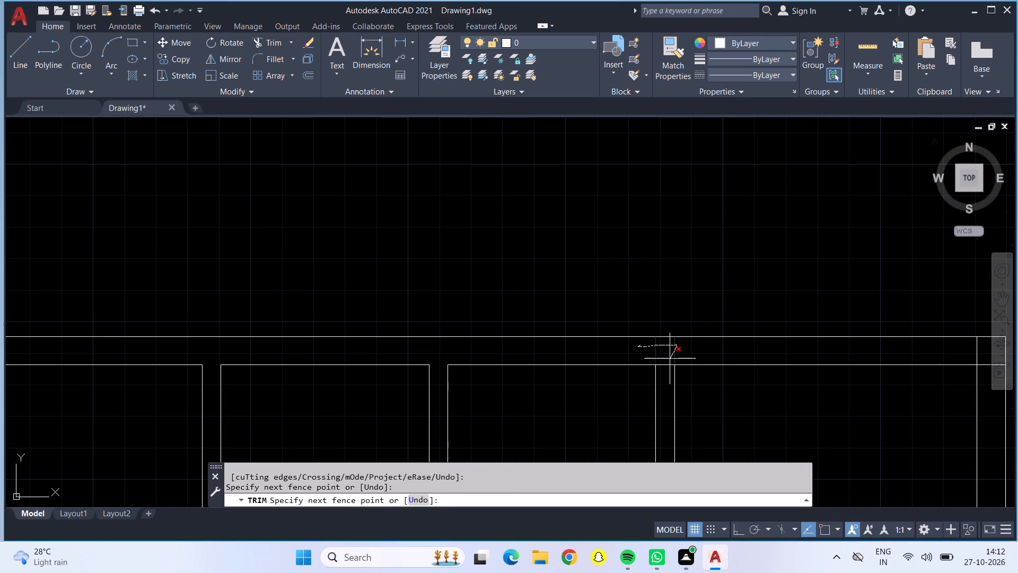
left_click_drag(670, 359, 668, 371)
Trim the overlapping inner wall lines at the top-right corner of the outer walls.
scroll(903, 378, "down", 3)
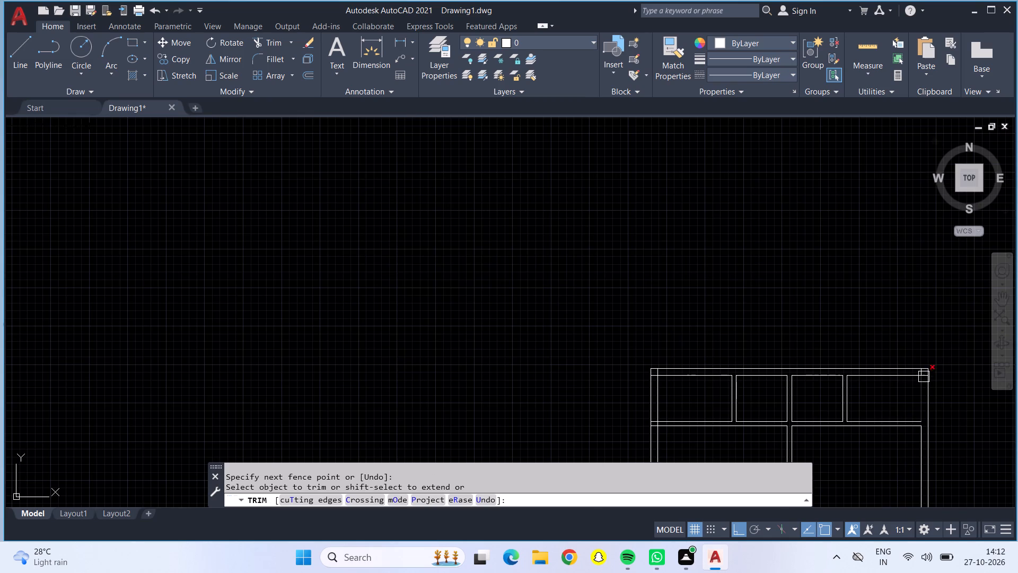
scroll(924, 371, "up", 6)
left_click_drag(777, 383, 907, 482)
Trim the overlapping inner wall lines at the top-left corner of the outer walls.
scroll(910, 473, "down", 5)
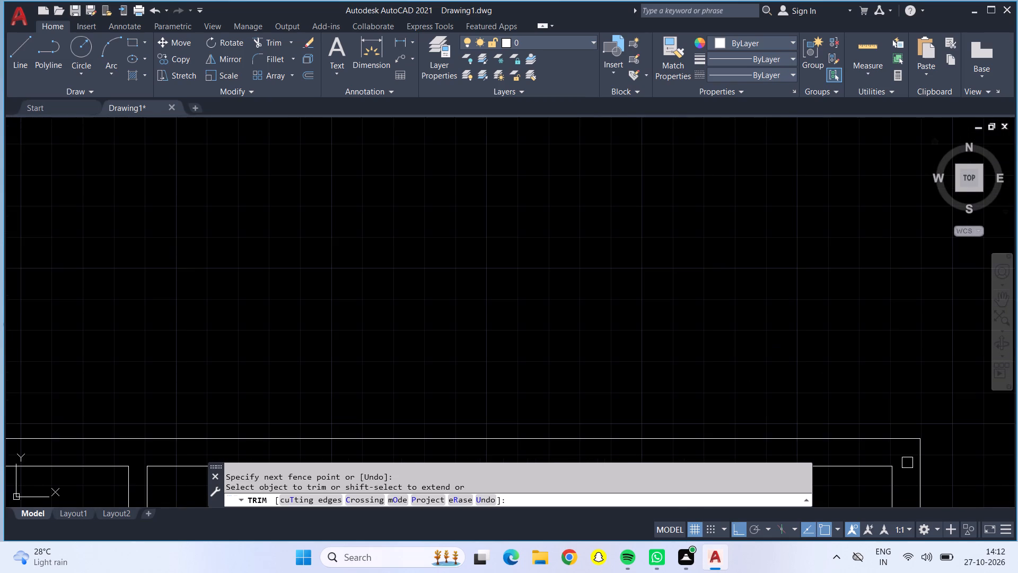
scroll(604, 280, "down", 1)
middle_click_drag(604, 280, 924, 155)
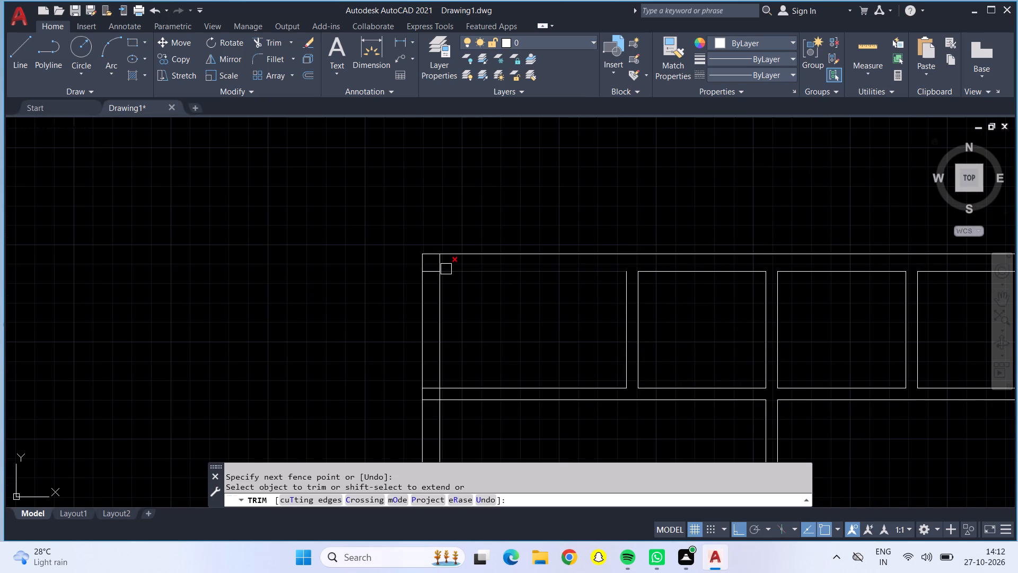
scroll(436, 274, "up", 1)
scroll(436, 274, "down", 1)
scroll(436, 274, "up", 3)
left_click_drag(462, 242, 429, 275)
Trim the crossing lines where the topmost horizontal partition meets the left outer wall to open the junction.
scroll(443, 291, "down", 3)
middle_click_drag(478, 426, 588, 230)
scroll(547, 279, "up", 1)
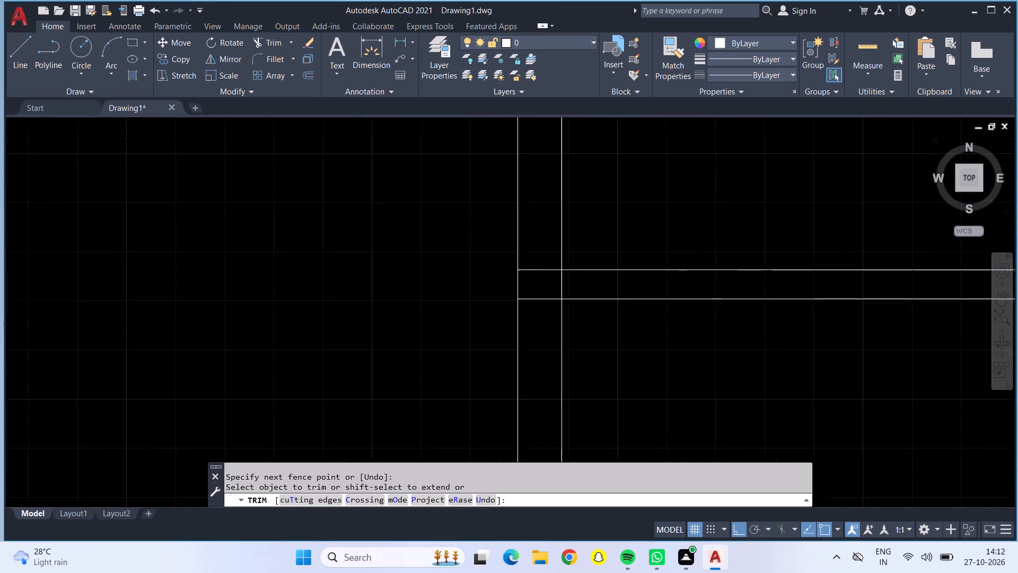
scroll(547, 279, "up", 4)
left_click_drag(546, 177, 735, 292)
Trim the overlapping lines at the bottom-left outer corner and the leftover short vertical pair inside the bottom outer wall.
scroll(734, 297, "down", 5)
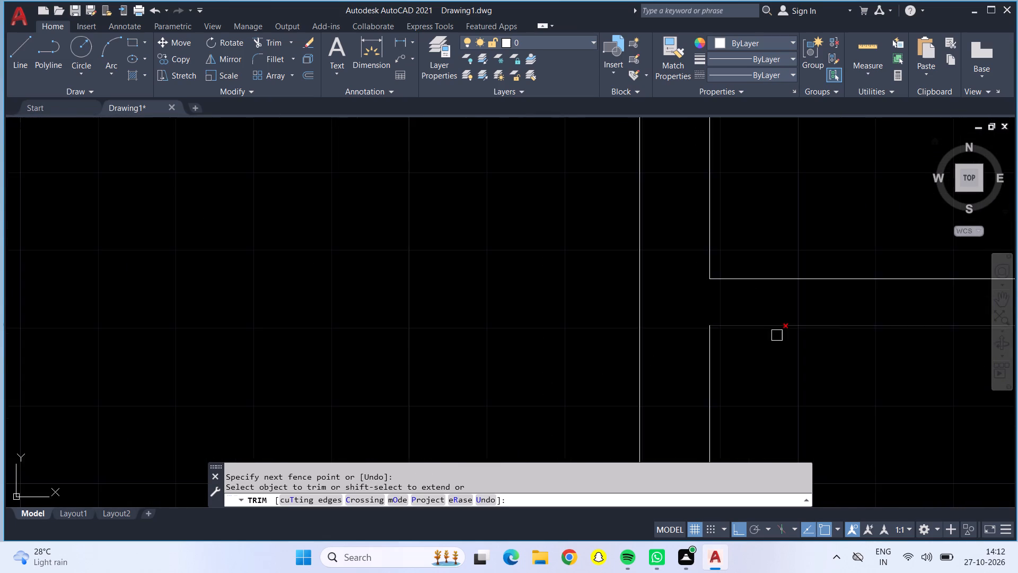
scroll(778, 337, "down", 5)
scroll(832, 411, "down", 1)
middle_click_drag(826, 411, 446, 221)
middle_click_drag(611, 382, 660, 287)
middle_click_drag(626, 393, 666, 291)
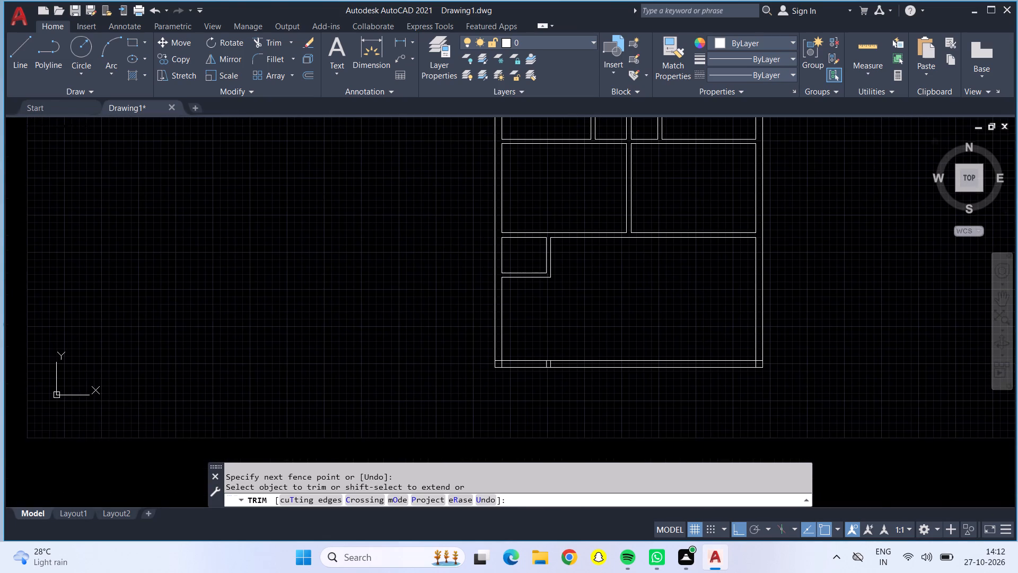
scroll(494, 366, "up", 3)
scroll(494, 366, "down", 1)
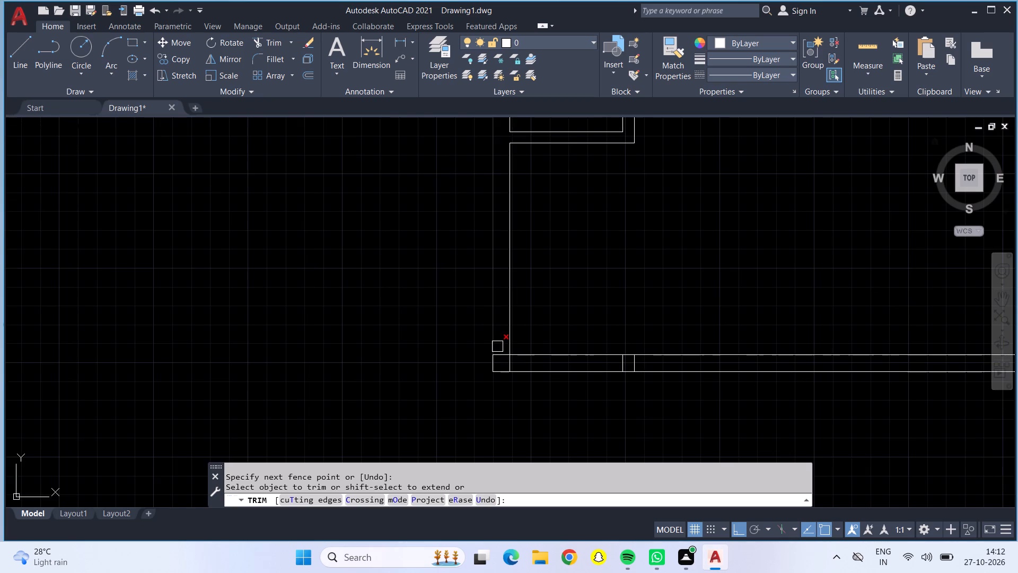
scroll(497, 346, "up", 2)
left_click_drag(497, 353, 717, 389)
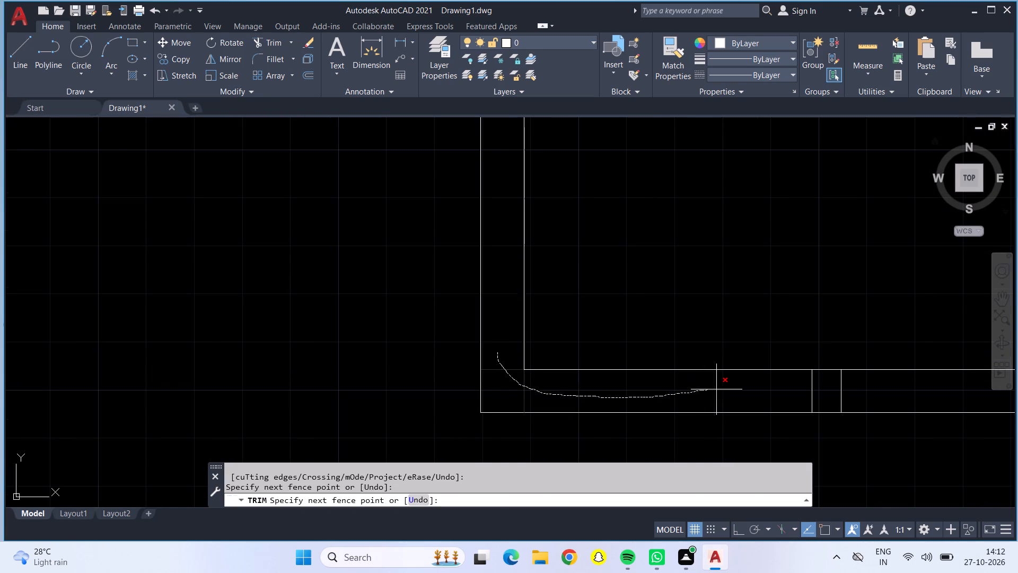
left_click_drag(717, 389, 861, 396)
Trim the overlapping inner wall lines at the bottom-right corner of the outer walls.
scroll(861, 396, "down", 4)
middle_click_drag(887, 346, 724, 328)
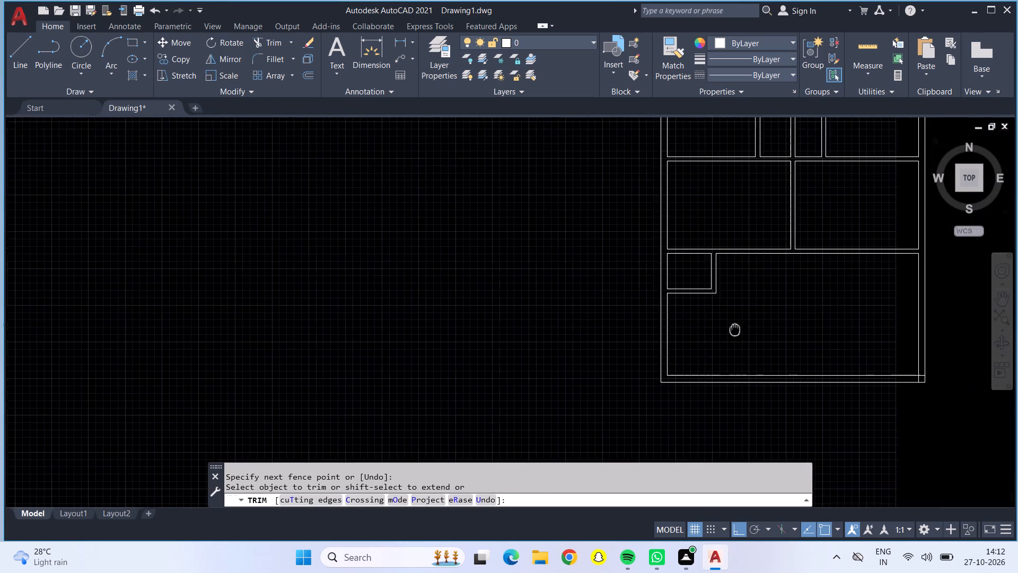
middle_click_drag(724, 328, 572, 309)
scroll(748, 359, "up", 4)
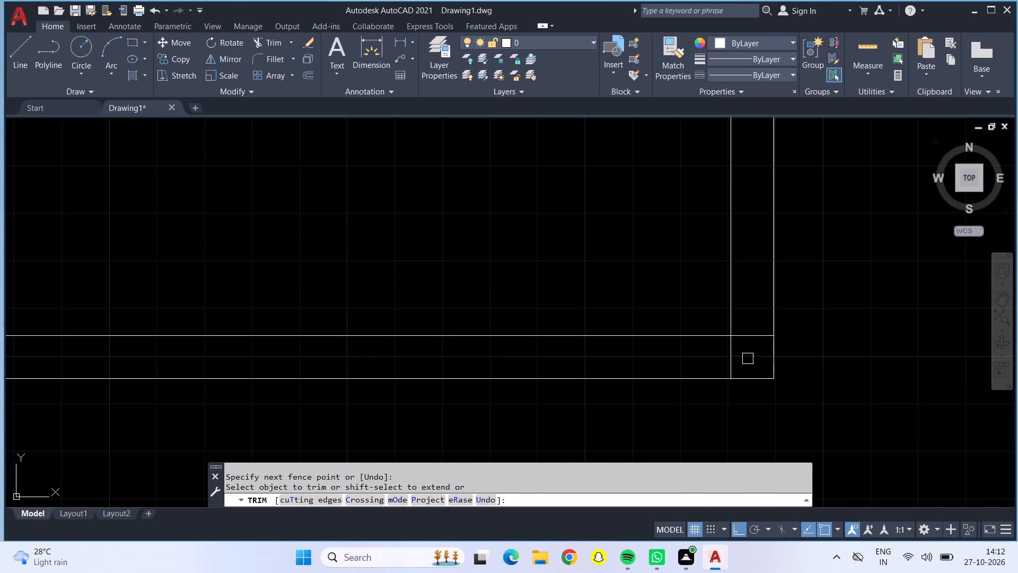
left_click_drag(759, 302, 721, 355)
Check the room sizes and the left outer wall's overall length across the floor plan with Quick measure.
scroll(722, 352, "down", 4)
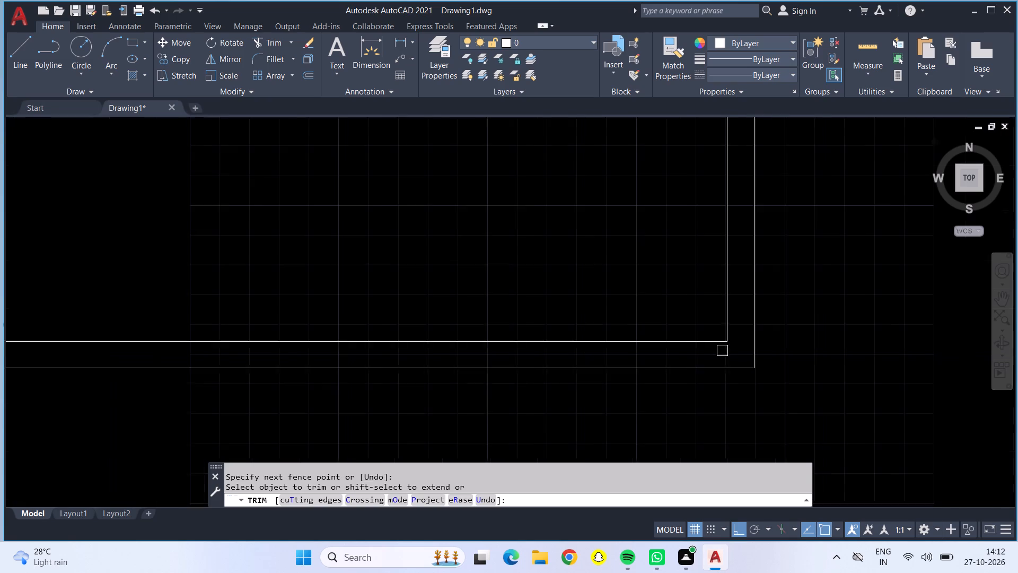
middle_click_drag(536, 261, 706, 283)
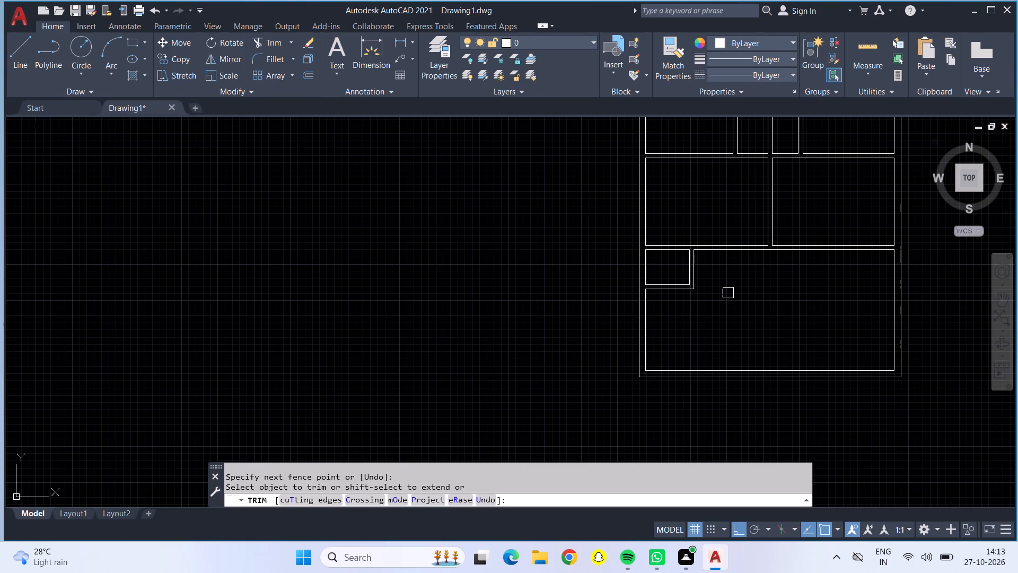
left_click(866, 49)
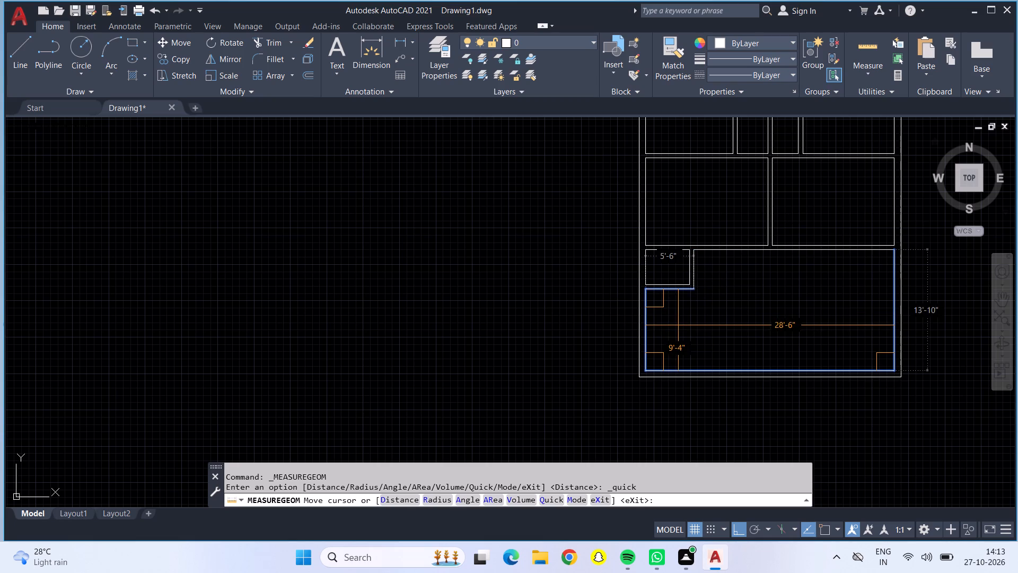
scroll(681, 326, "up", 1)
scroll(682, 330, "down", 1)
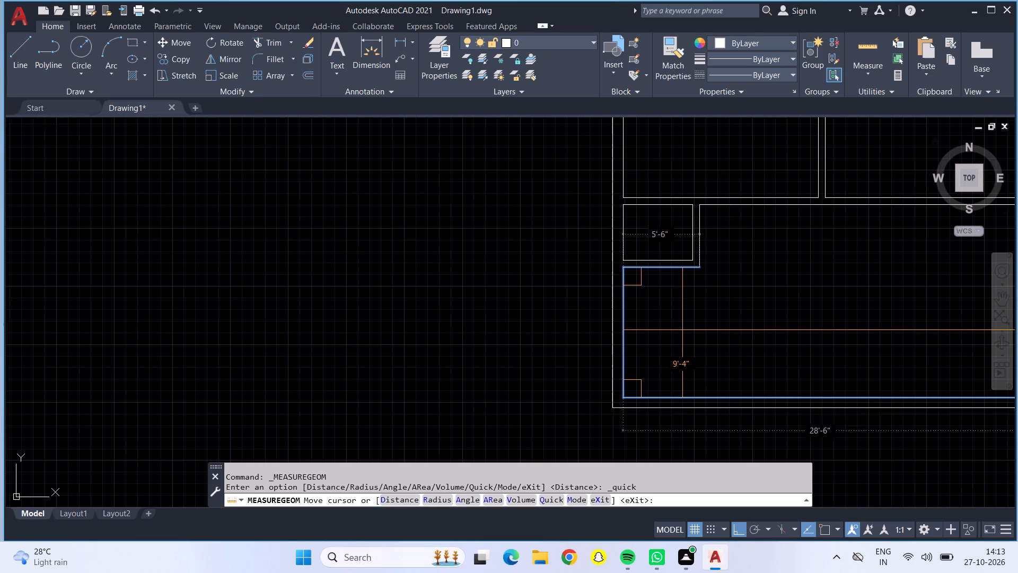
middle_click(706, 185)
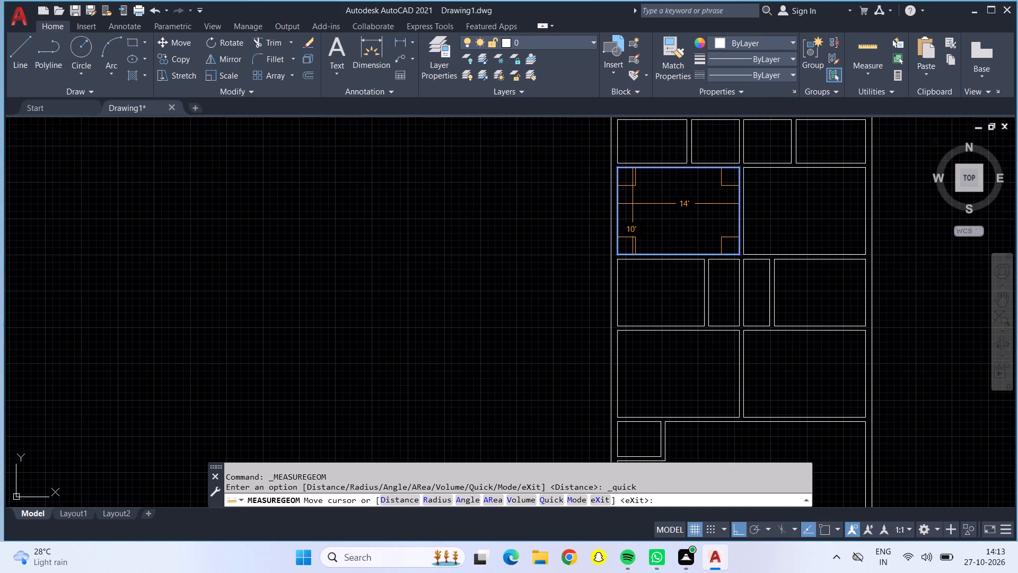
middle_click_drag(633, 204, 634, 296)
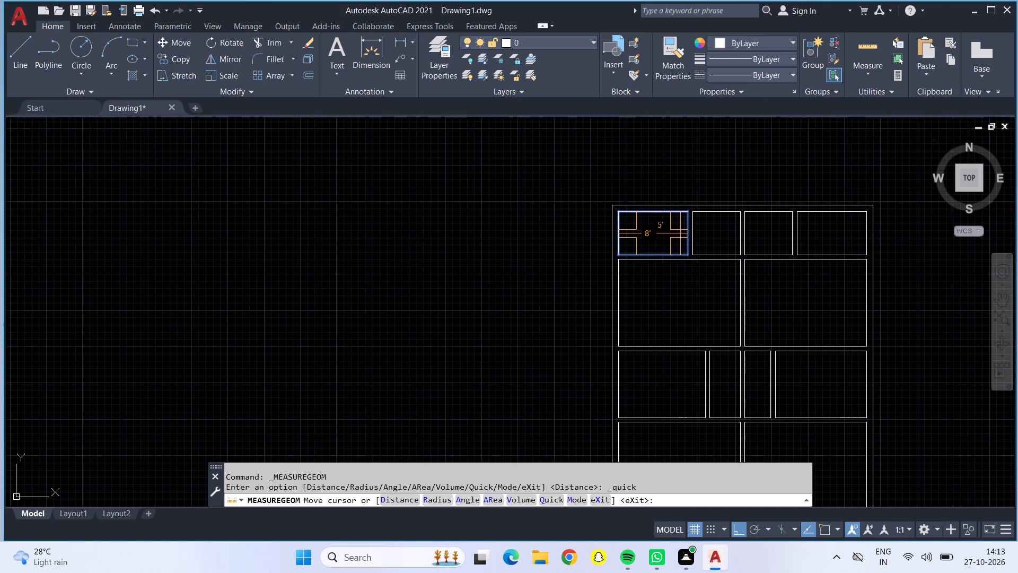
scroll(783, 268, "down", 1)
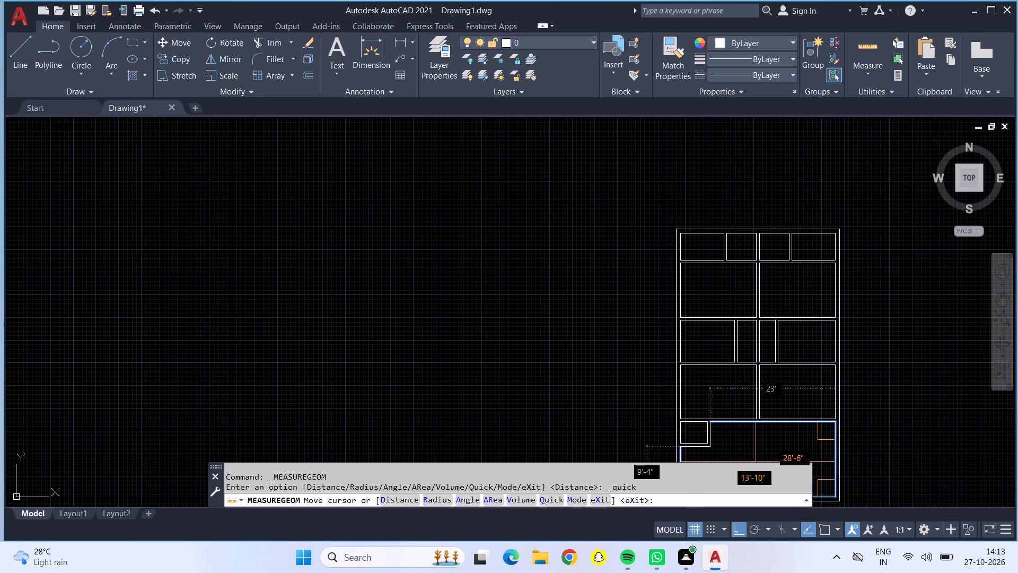
middle_click_drag(756, 442, 723, 344)
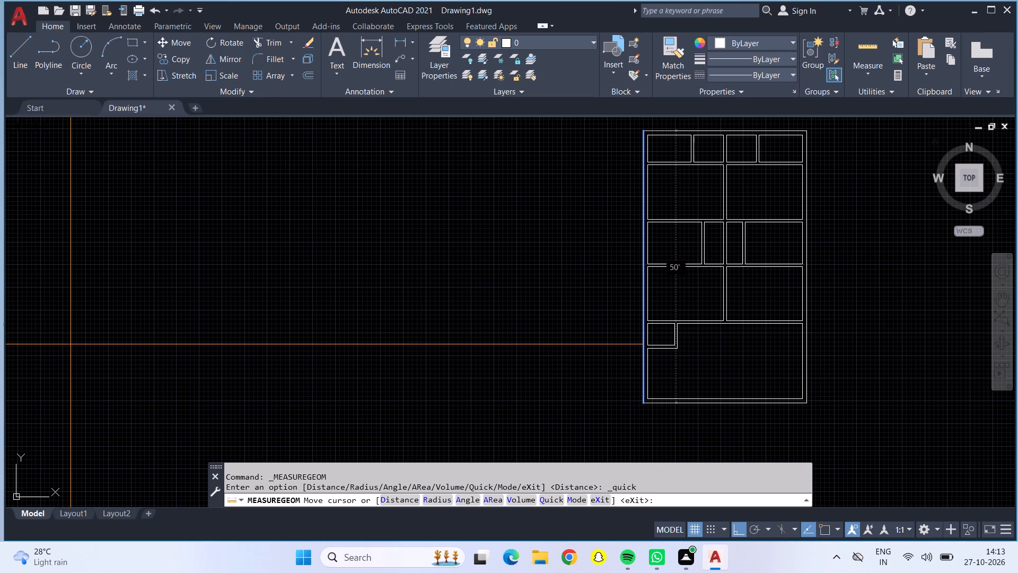
key("Escape")
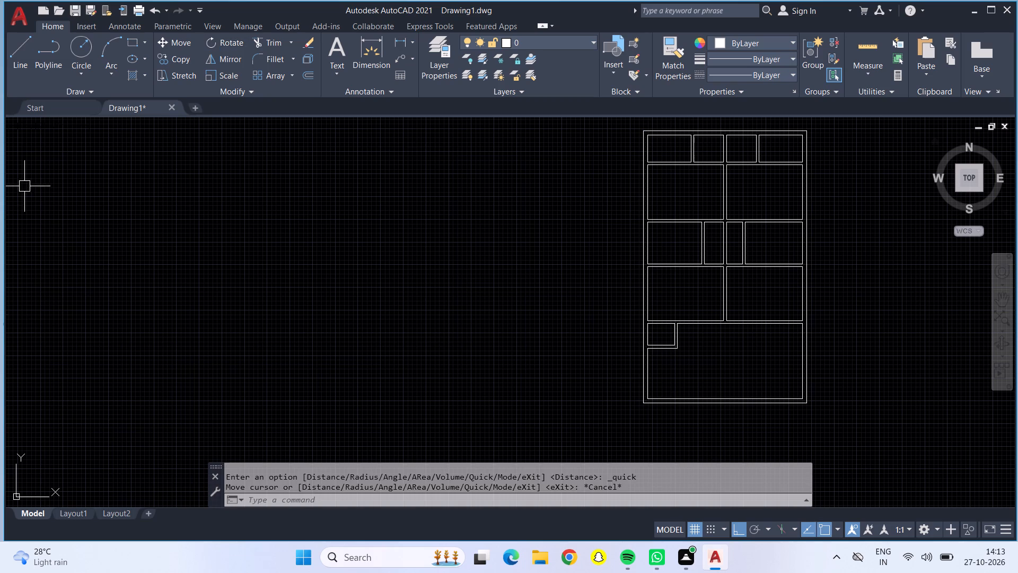
Draw a line across the left outer wall, extending the small bottom-left room's lower partition line to the outer wall line.
left_click(39, 68)
left_click(15, 50)
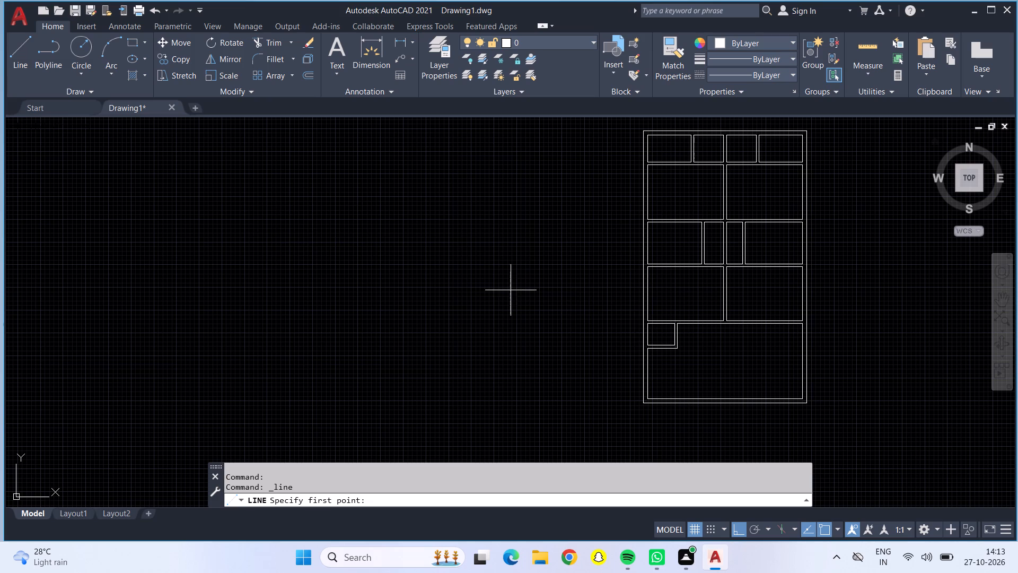
scroll(639, 351, "up", 1)
scroll(639, 351, "down", 1)
scroll(639, 351, "up", 1)
scroll(639, 351, "down", 1)
scroll(639, 351, "up", 1)
scroll(644, 359, "down", 1)
scroll(644, 359, "up", 6)
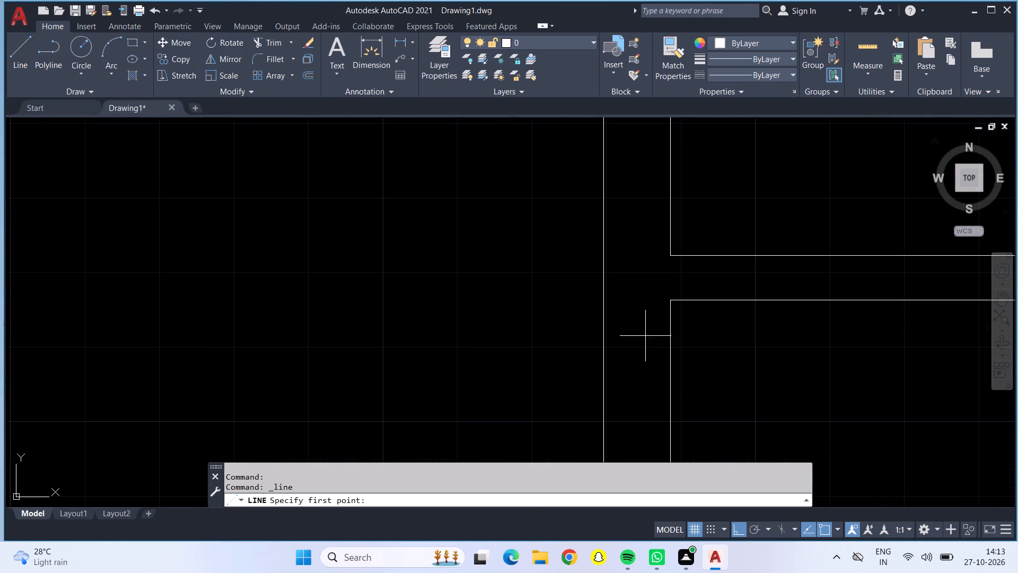
left_click_drag(672, 303, 661, 309)
left_click(607, 302)
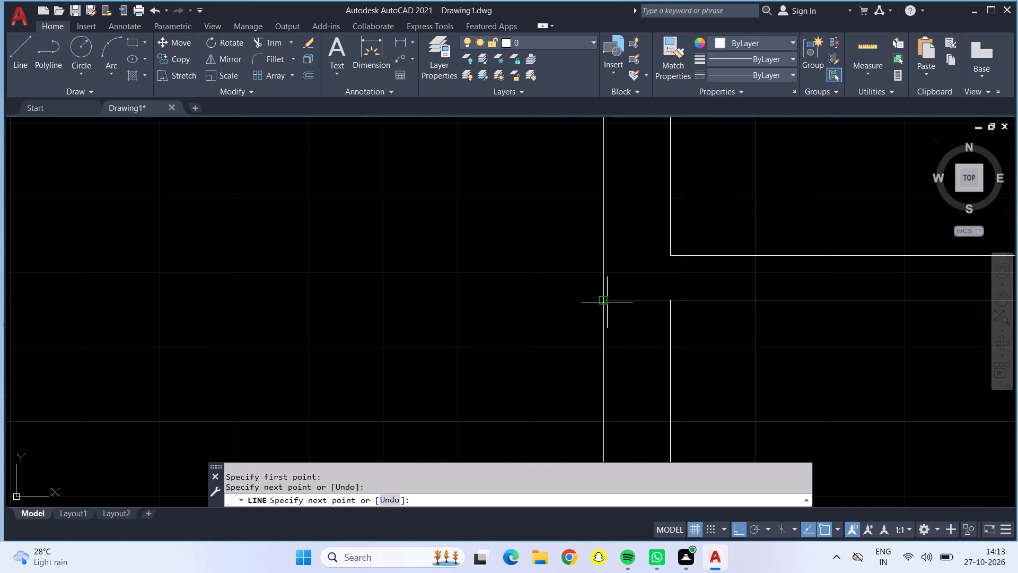
key("Escape")
Erase the inner left wall line below the small room and the inner line of the bottom outer wall.
left_click(669, 358)
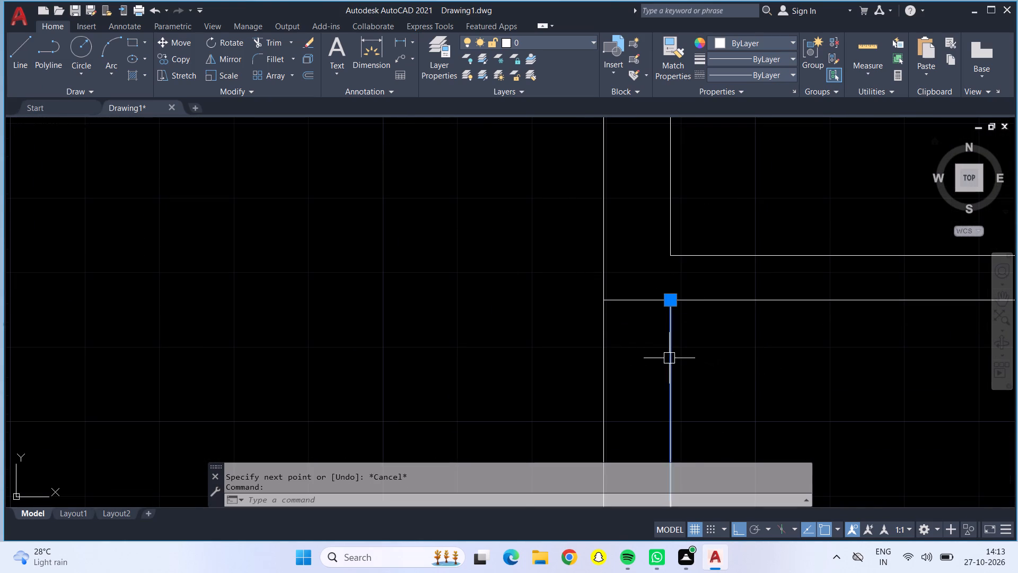
scroll(675, 360, "down", 4)
middle_click_drag(730, 400, 564, 259)
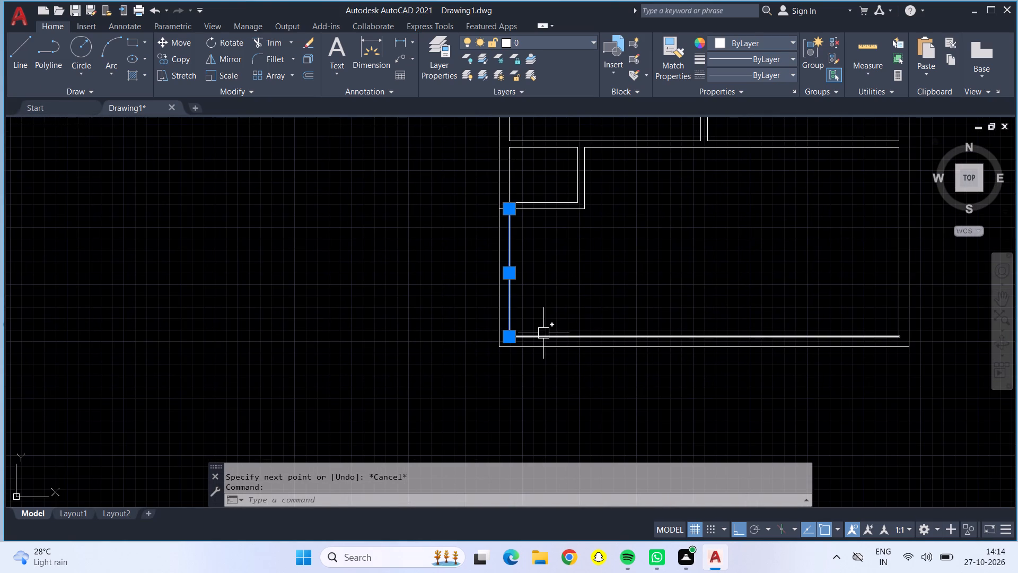
left_click(543, 334)
key("Delete")
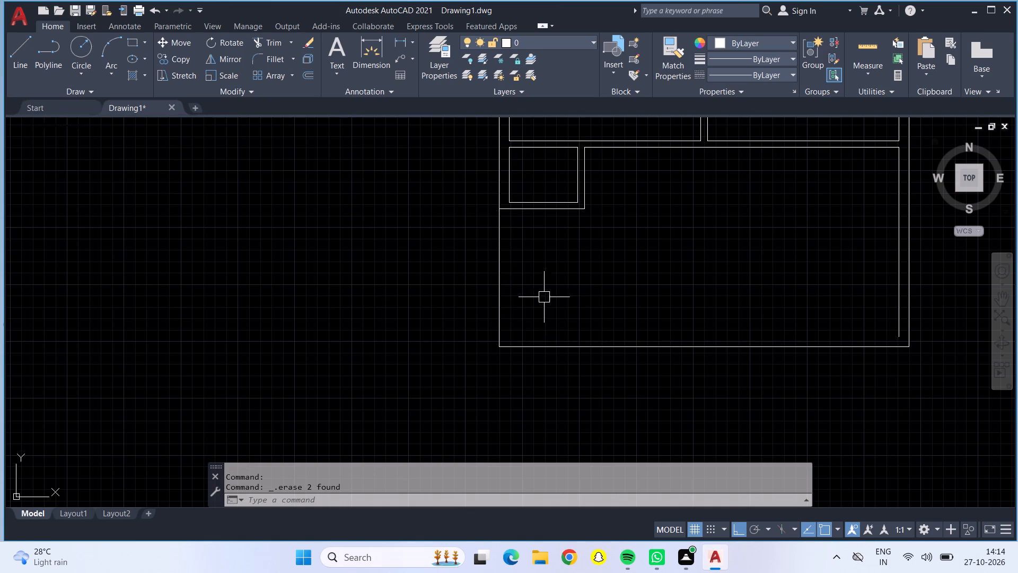
Start the Measure tool to check the floor plan's bottom area.
left_click(874, 50)
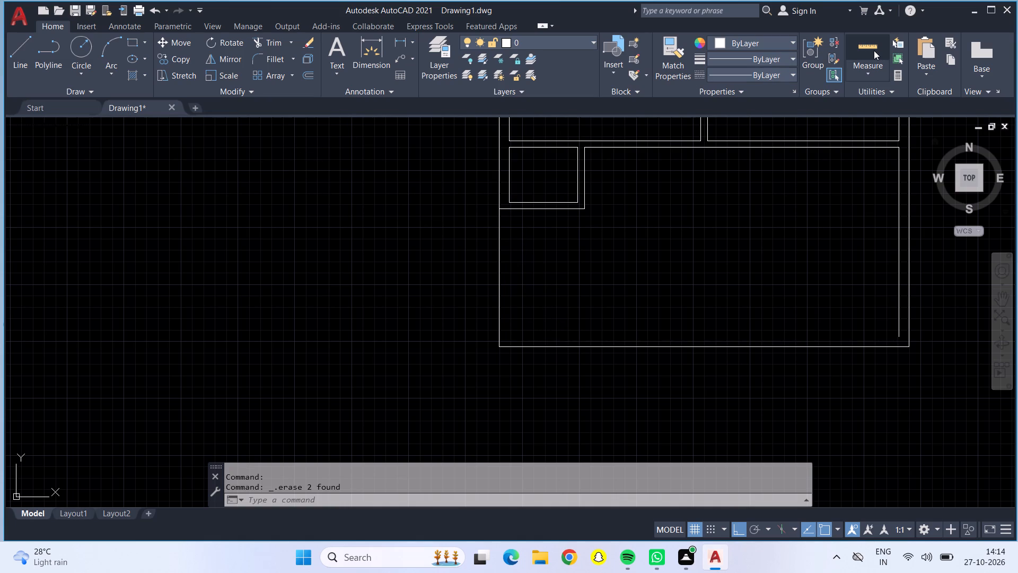
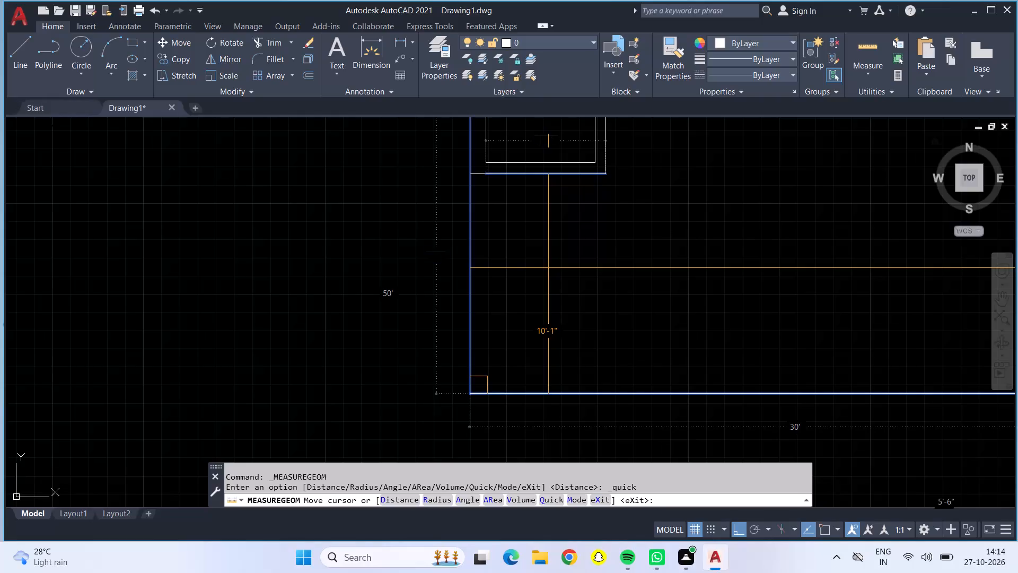
Check the height of the open bottom area below the small room with Quick measure.
scroll(548, 268, "down", 1)
middle_click_drag(552, 264, 565, 270)
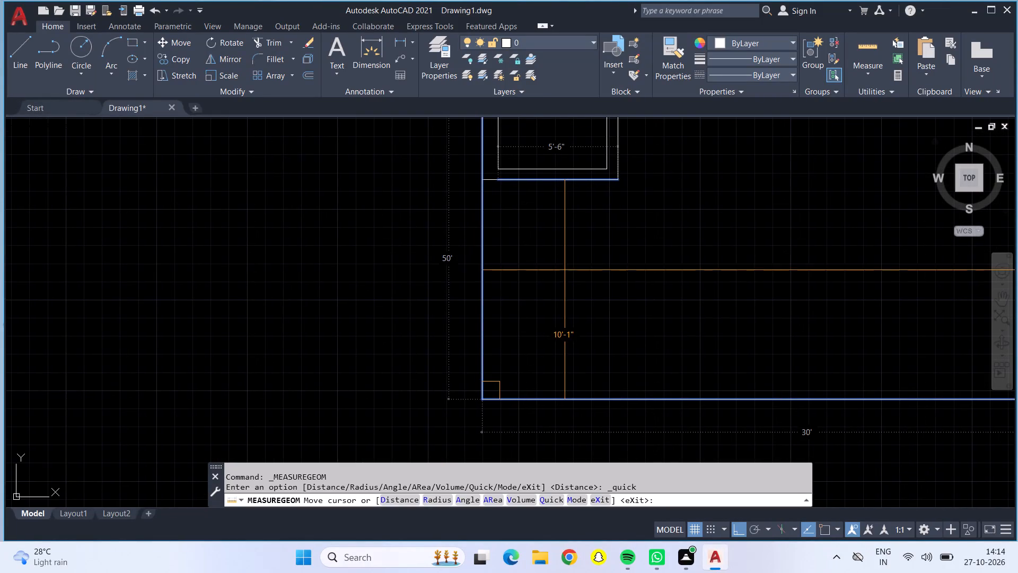
key("Escape")
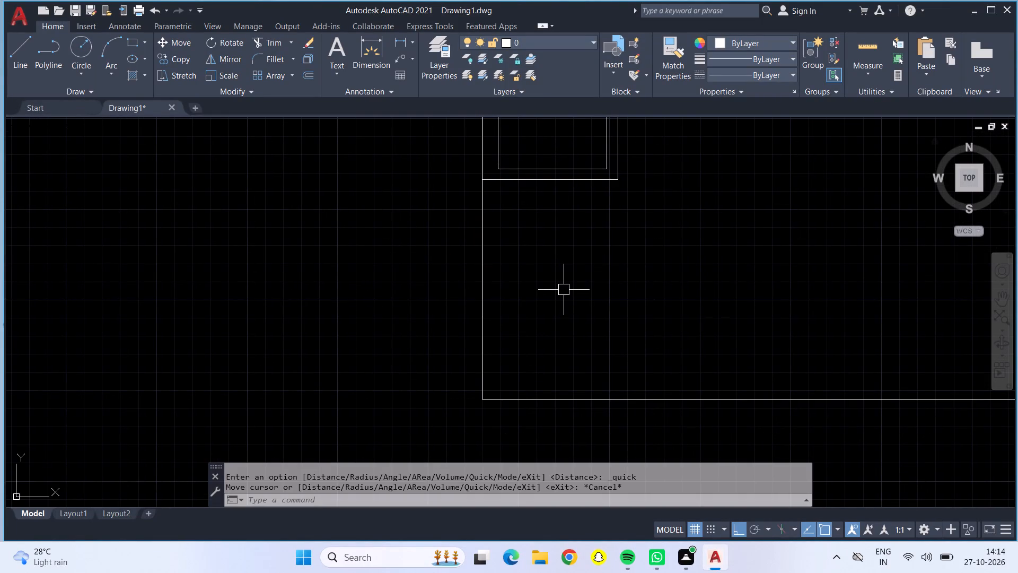
Offset the left outer wall line 11' inward across the floor plan.
key("o")
key("Return")
type("11")
key("apostrophe")
key("Return")
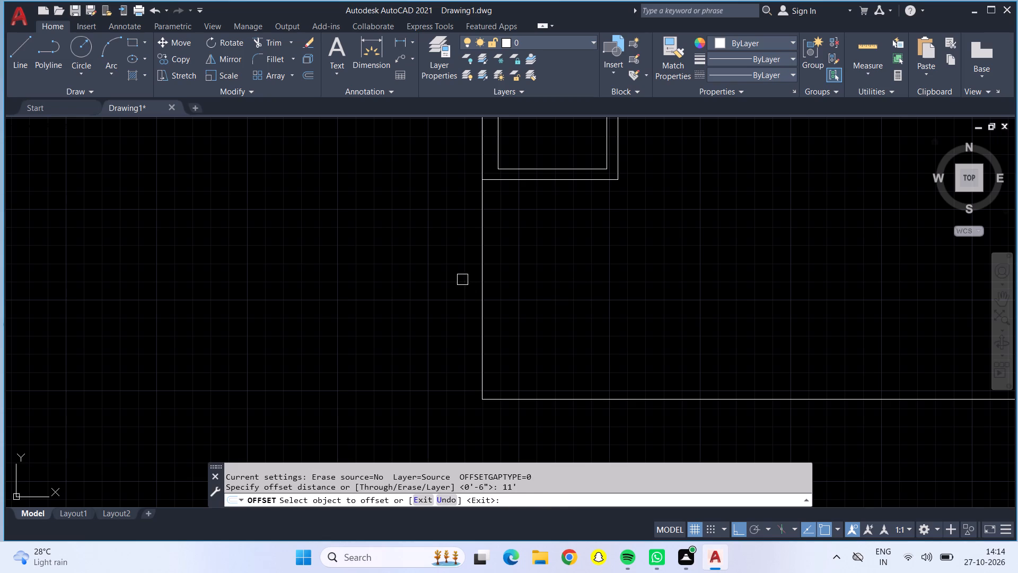
left_click(486, 319)
left_click(628, 332)
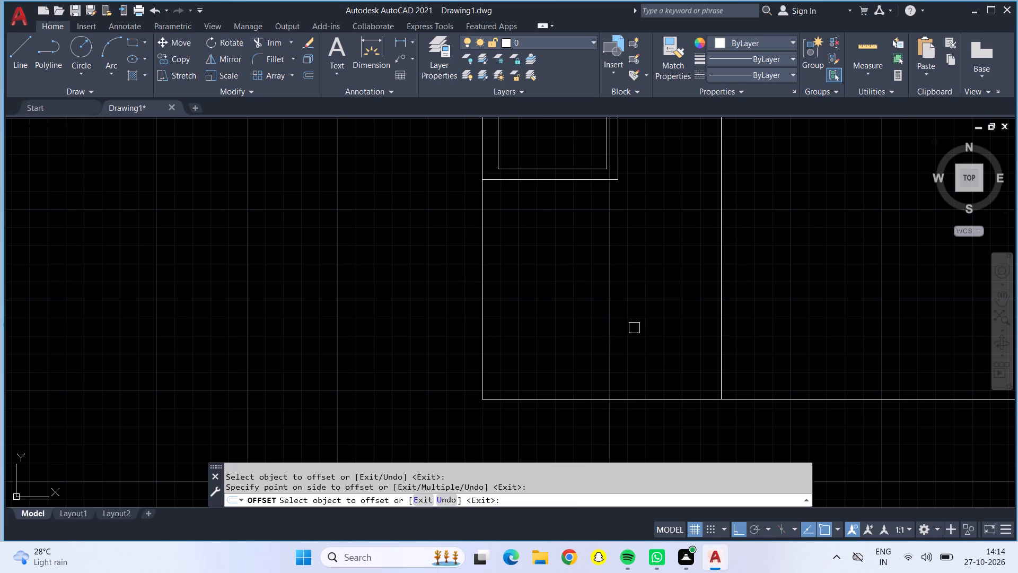
scroll(644, 310, "down", 1)
middle_click_drag(643, 289, 624, 414)
key("Escape")
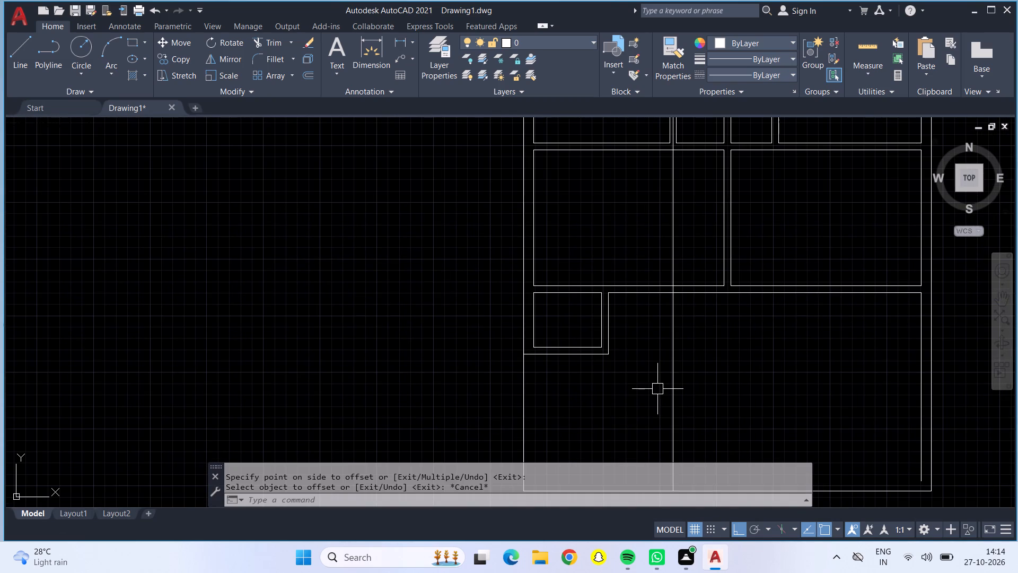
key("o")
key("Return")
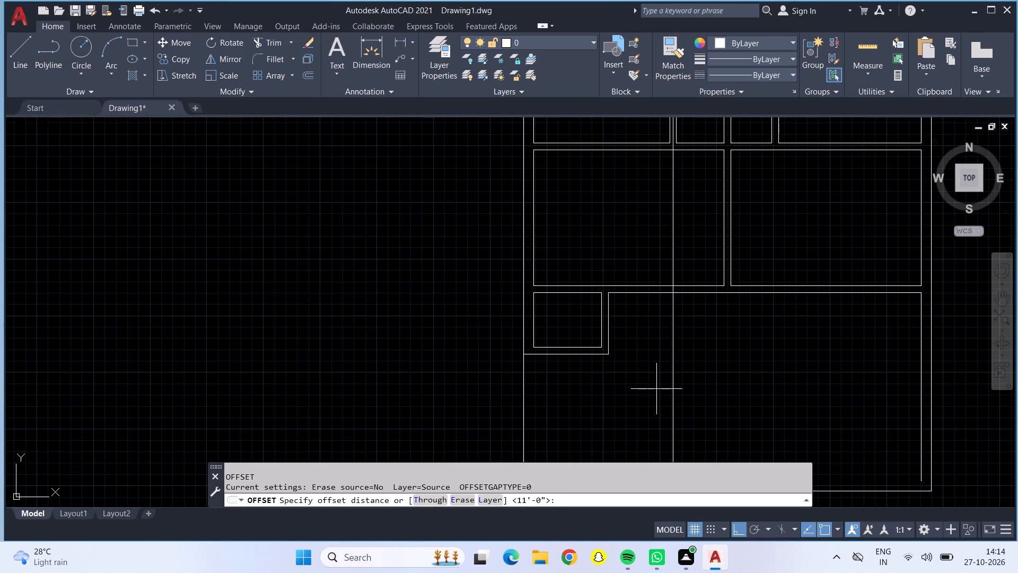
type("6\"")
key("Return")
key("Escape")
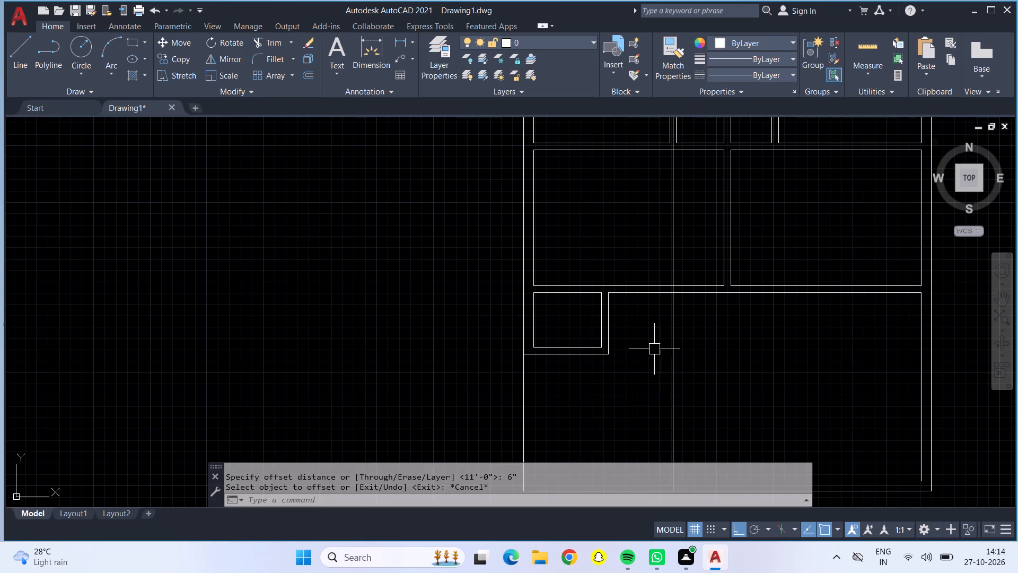
Trim the new vertical line inside the horizontal partition above the bottom area and erase its remaining part above that partition.
left_click(271, 38)
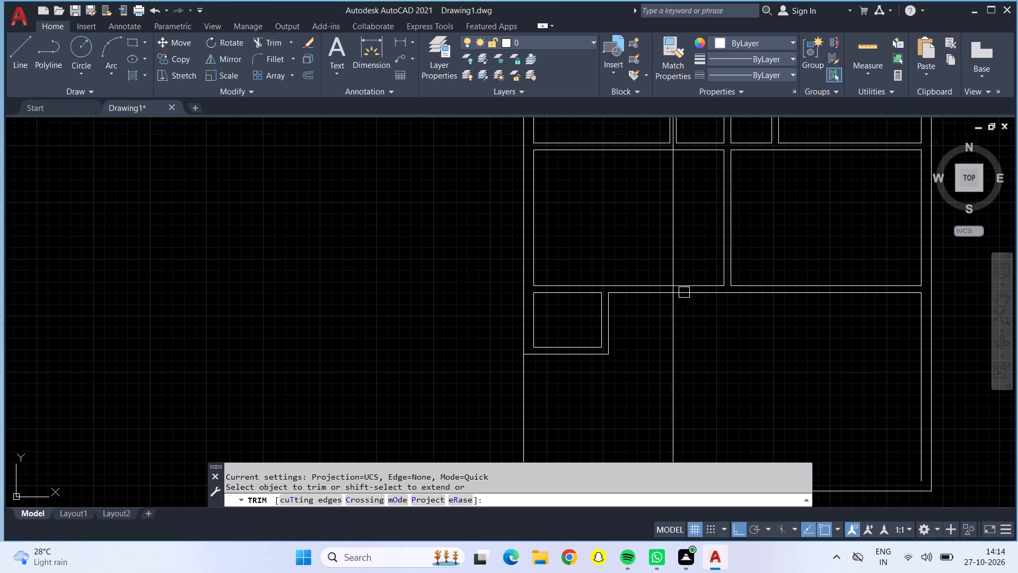
scroll(668, 286, "up", 3)
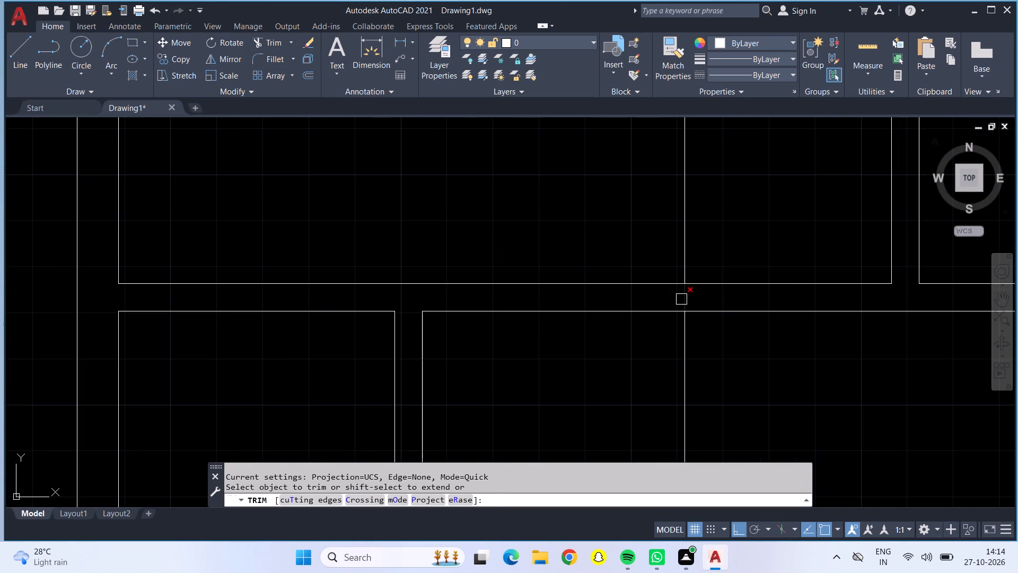
left_click(683, 299)
key("Escape")
left_click(682, 246)
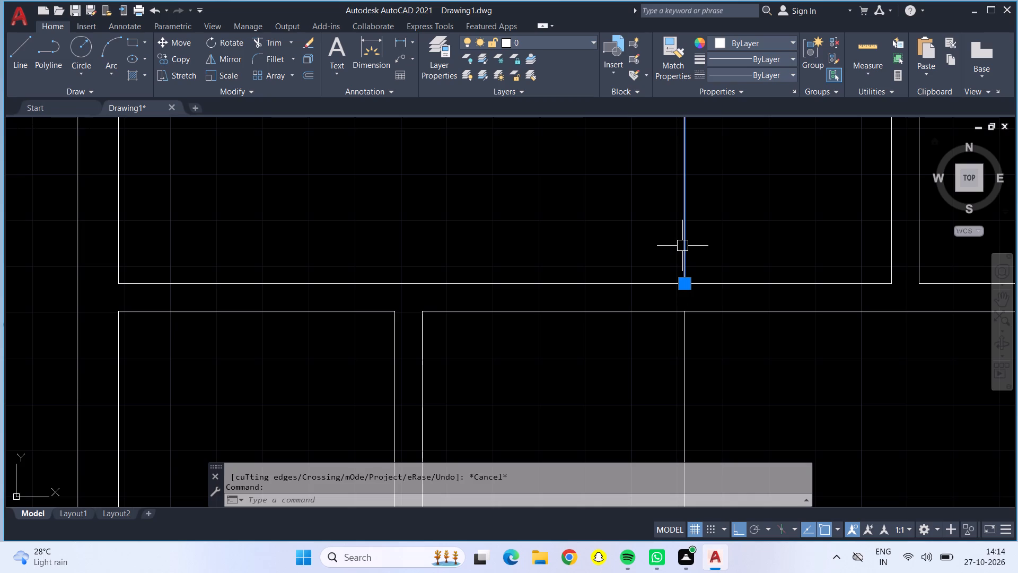
key("Delete")
Offset the remaining vertical line in the bottom area 6" away from the small room to form a partition.
scroll(682, 277, "down", 1)
middle_click_drag(672, 405, 650, 359)
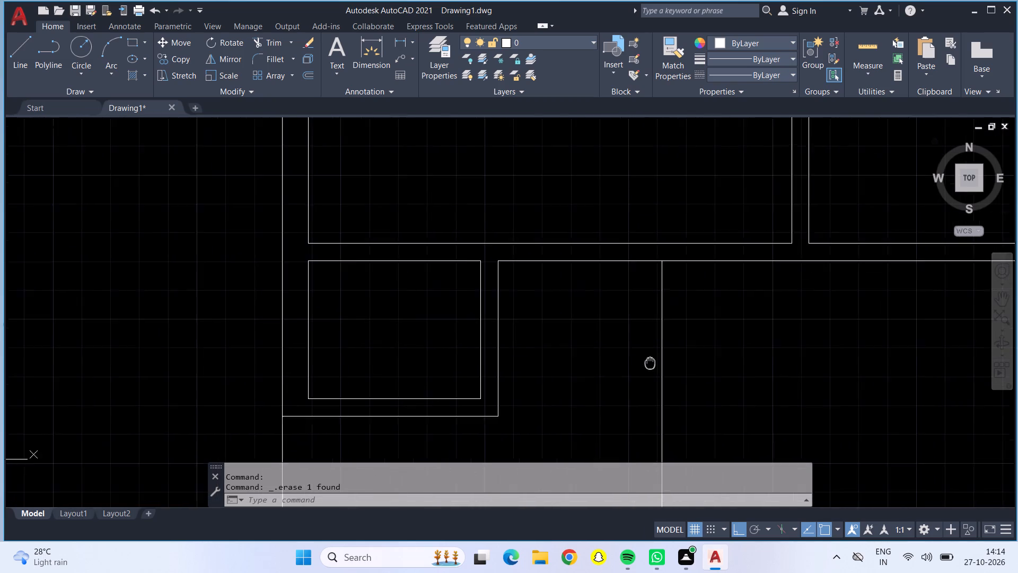
middle_click_drag(650, 359, 654, 347)
key("Escape")
key("o")
key("Return")
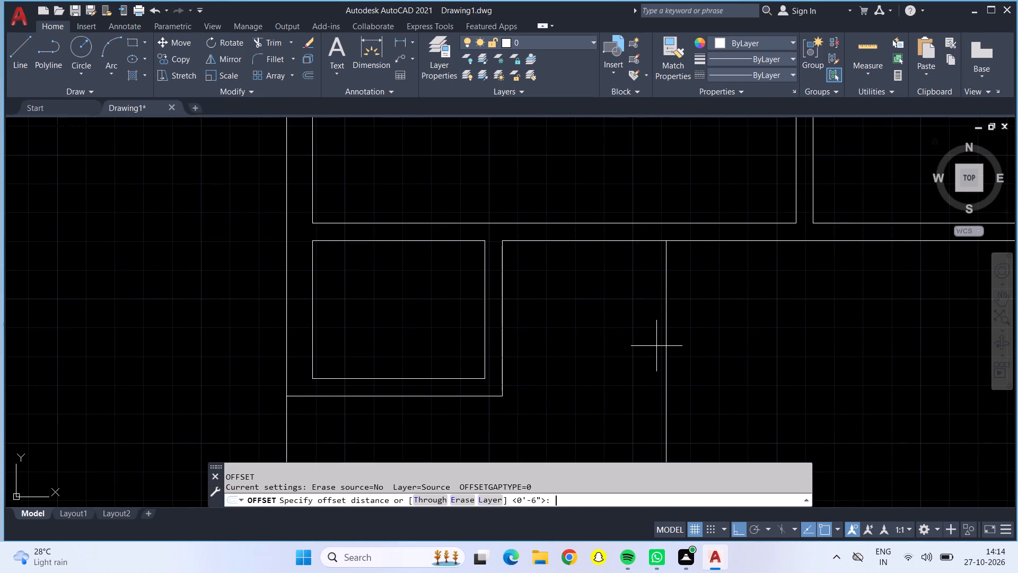
type("6\"")
key("Return")
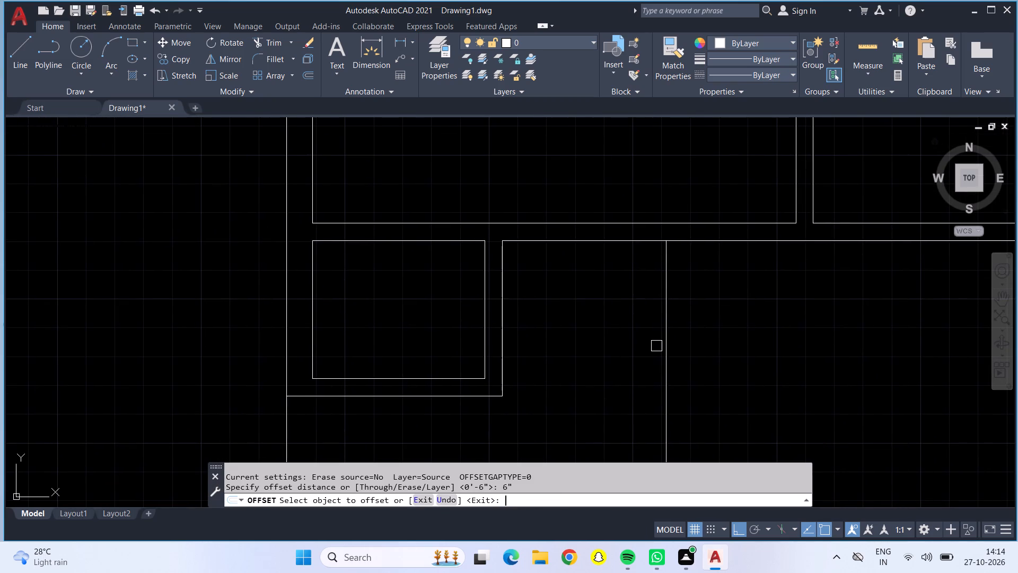
left_click(665, 343)
left_click(738, 370)
scroll(738, 366, "down", 3)
key("Escape")
scroll(703, 395, "up", 2)
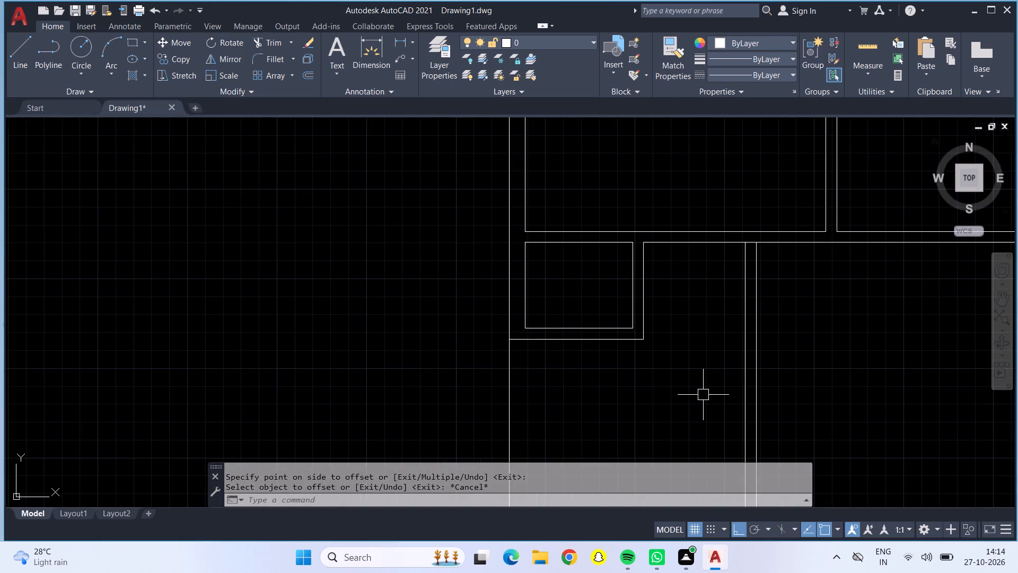
Draw a horizontal line from the small room's outer bottom corner to the far line of the new vertical partition.
middle_click_drag(706, 395, 753, 228)
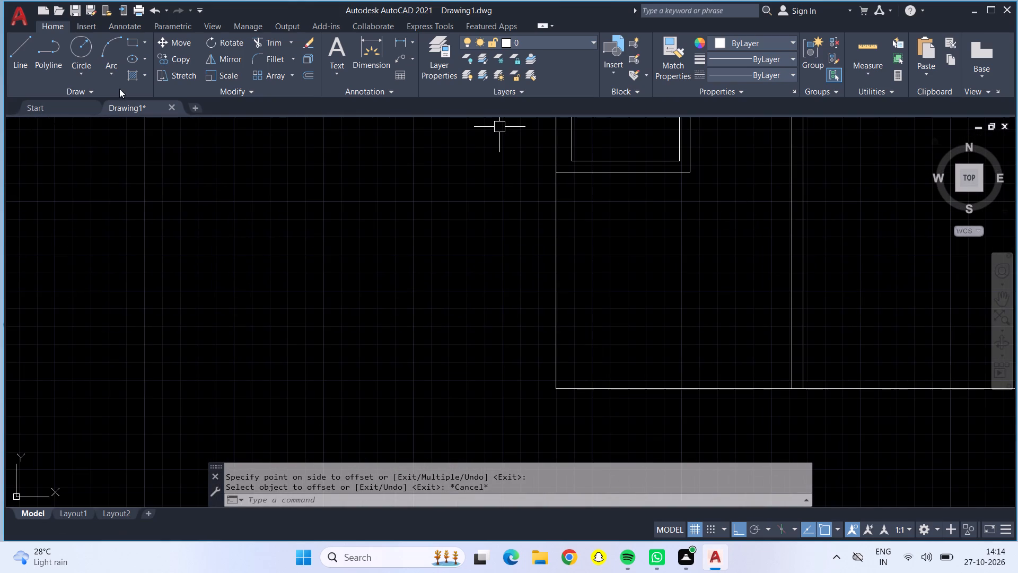
left_click(21, 48)
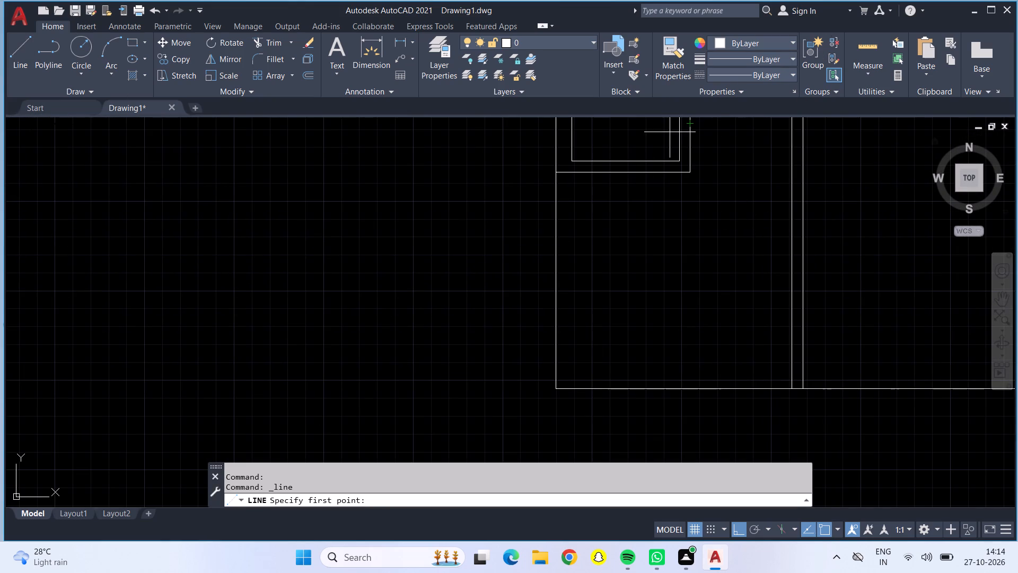
scroll(671, 144, "up", 3)
left_click(745, 260)
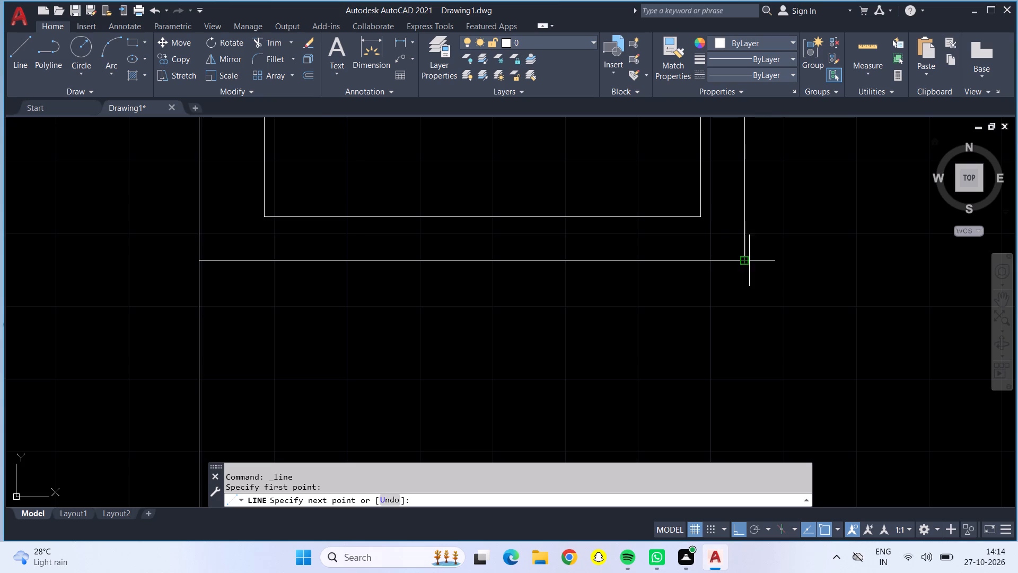
scroll(866, 290, "down", 2)
middle_click_drag(920, 276, 576, 236)
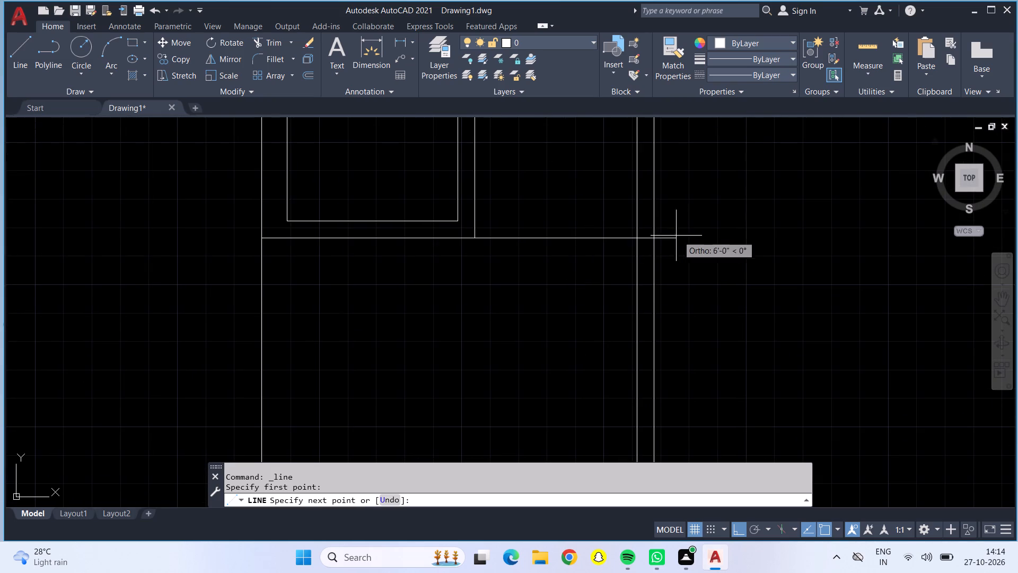
left_click(648, 241)
key("Escape")
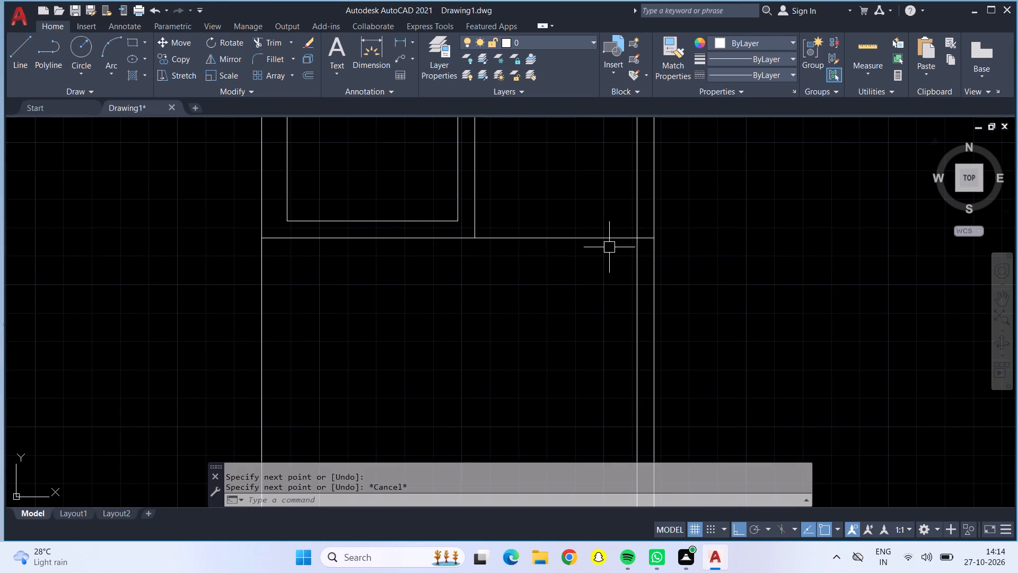
Offset the left outer wall line and the bottom outer wall line 6" inward.
scroll(606, 245, "down", 2)
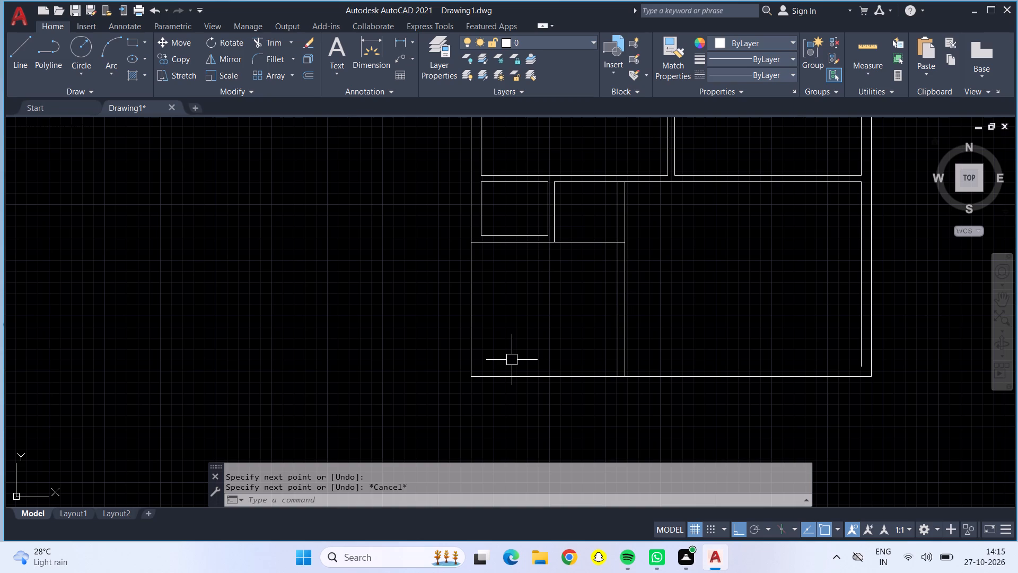
key("Escape")
key("o")
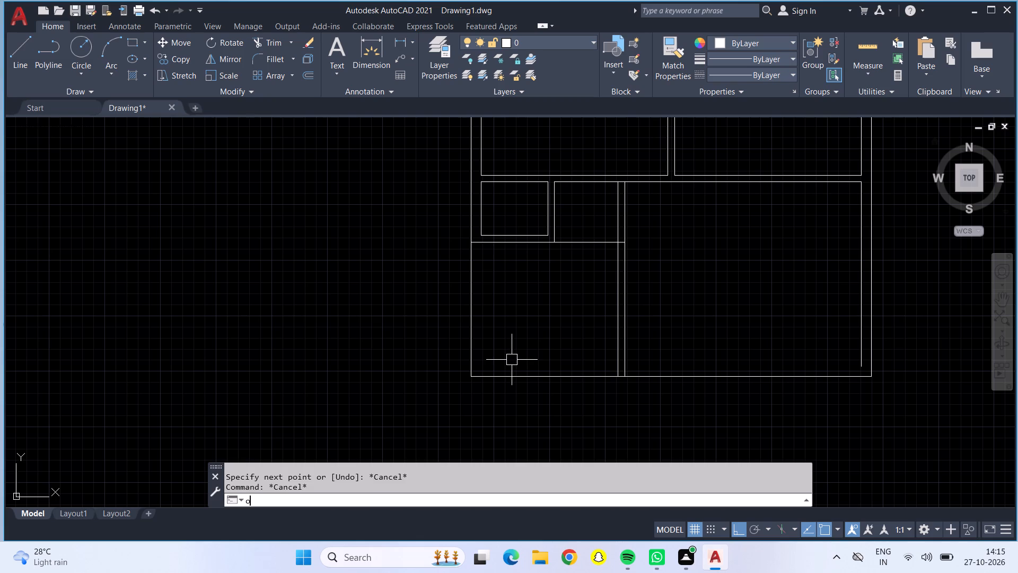
key("Return")
type("6\"")
key("Return")
left_click(472, 358)
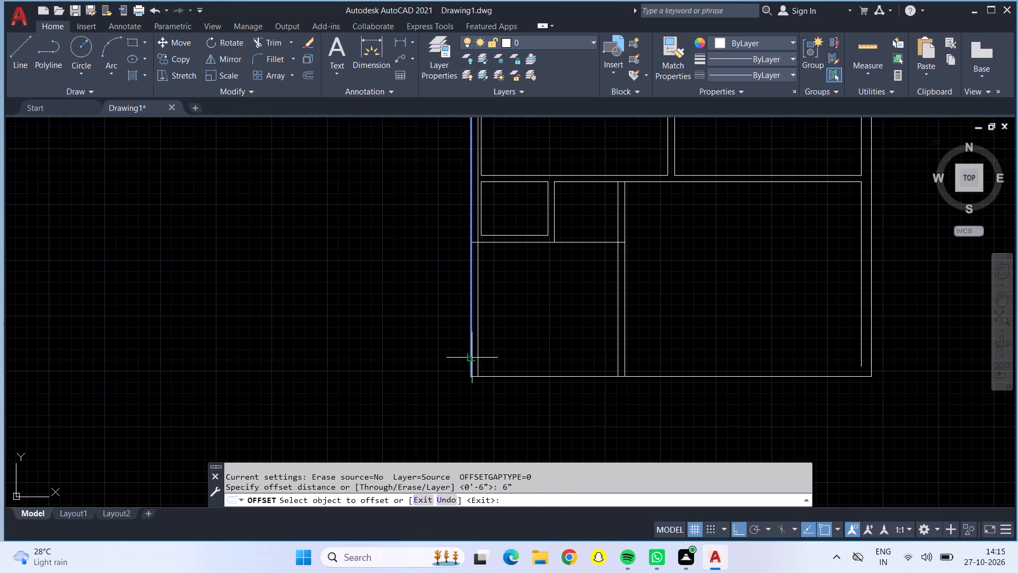
left_click(513, 360)
left_click(543, 379)
left_click(546, 363)
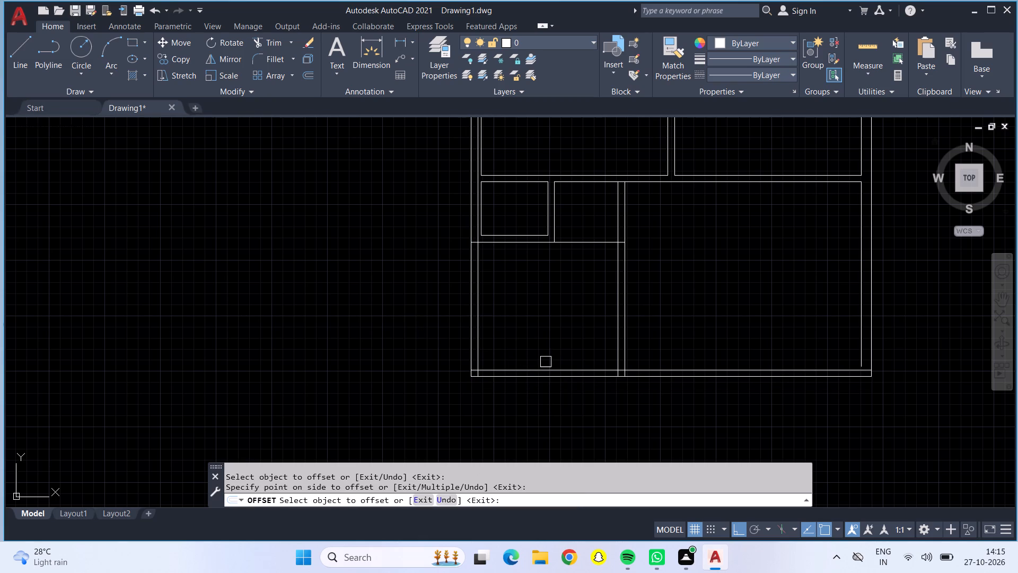
key("grave")
key("grave")
key("grave")
left_click(271, 38)
key("Escape")
Trim the new inner left wall line above the small room's lower line, and the horizontal line inside the new vertical partition.
left_click(272, 42)
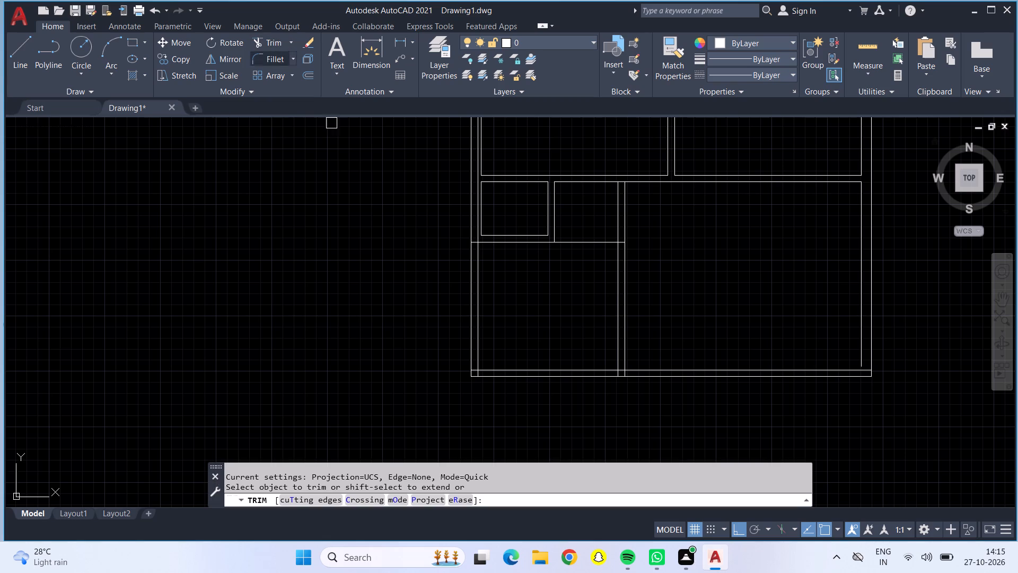
scroll(473, 239, "up", 2)
left_click(477, 236)
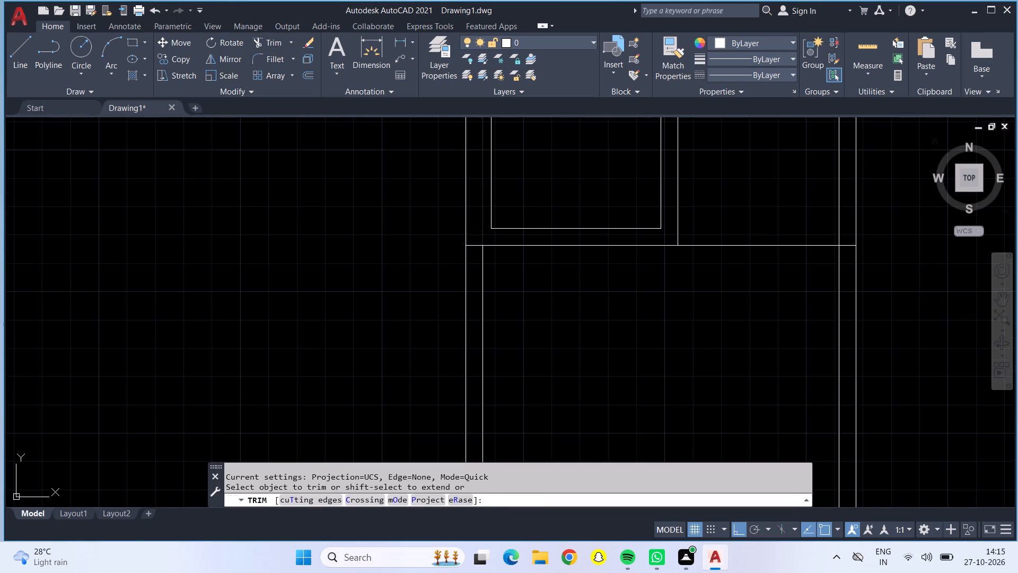
scroll(479, 235, "down", 3)
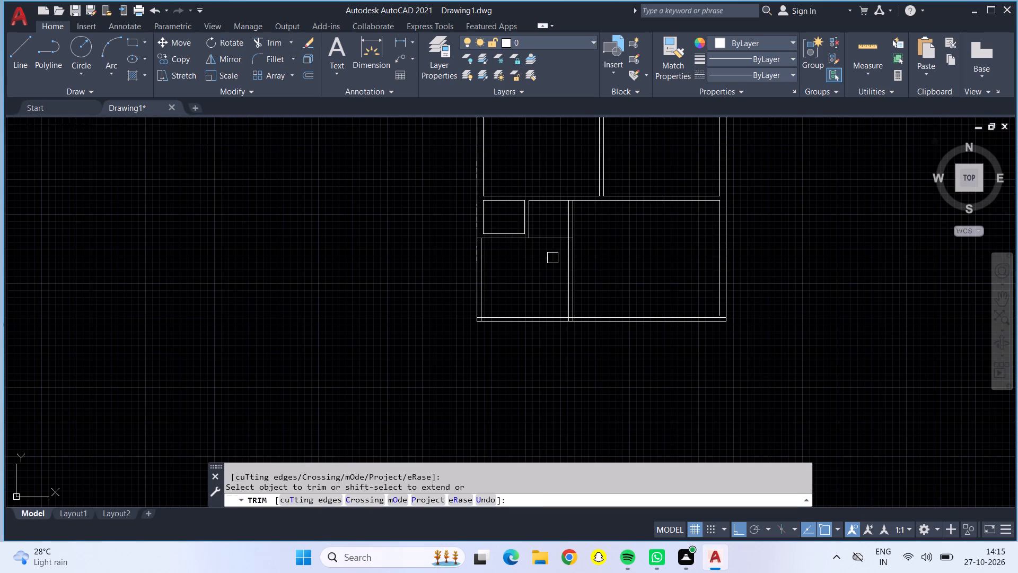
scroll(569, 241, "up", 4)
left_click(573, 224)
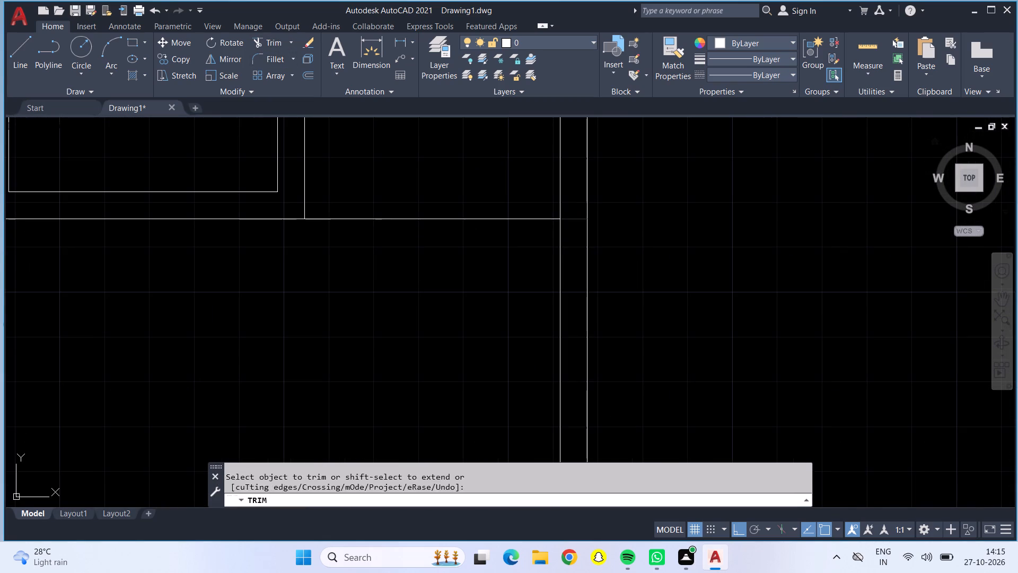
key("Escape")
Trim the small room's lower line where it crosses the left outer wall.
scroll(575, 224, "down", 3)
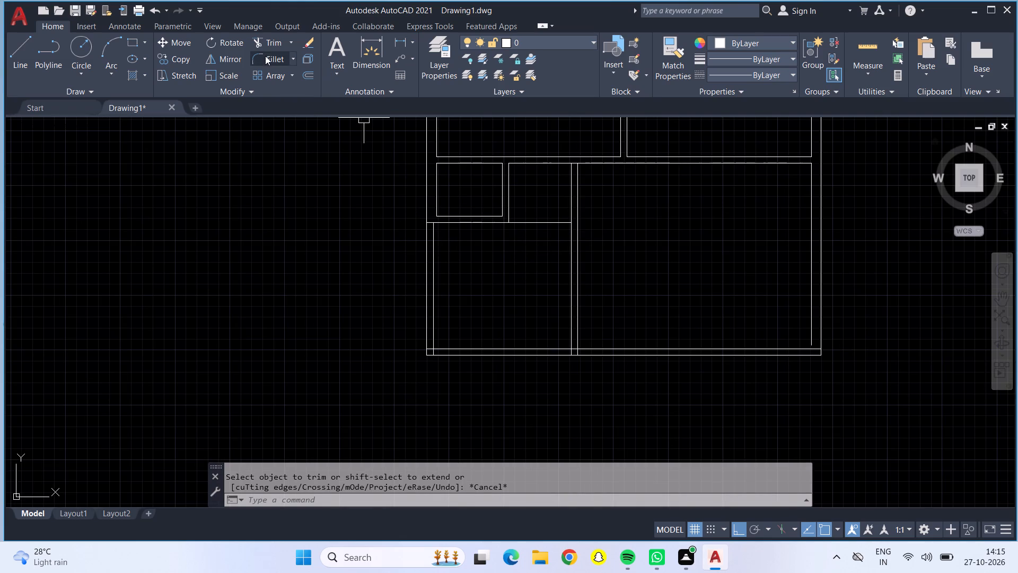
left_click(268, 37)
scroll(427, 228, "up", 5)
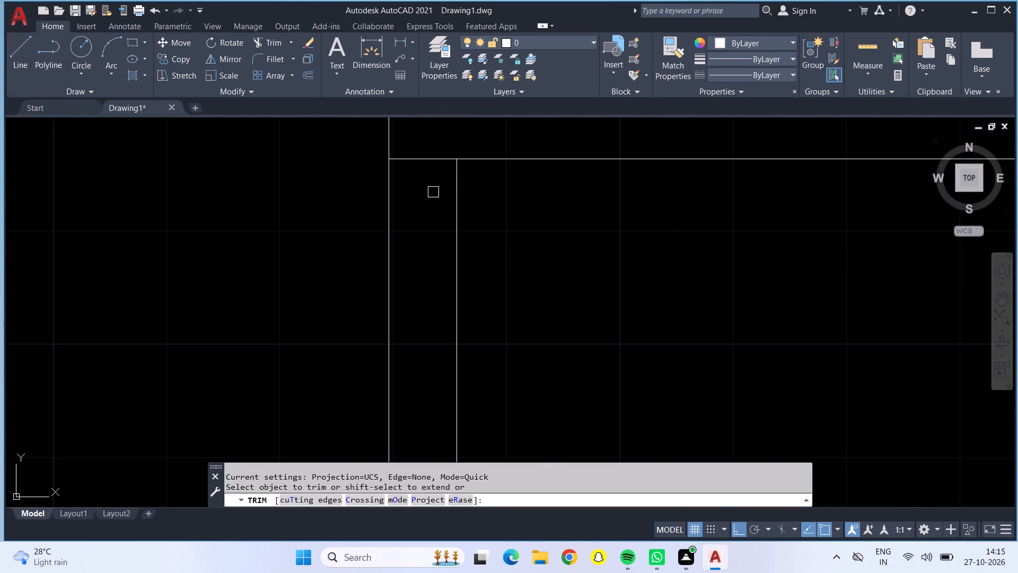
left_click(428, 159)
scroll(428, 159, "down", 4)
scroll(516, 231, "down", 1)
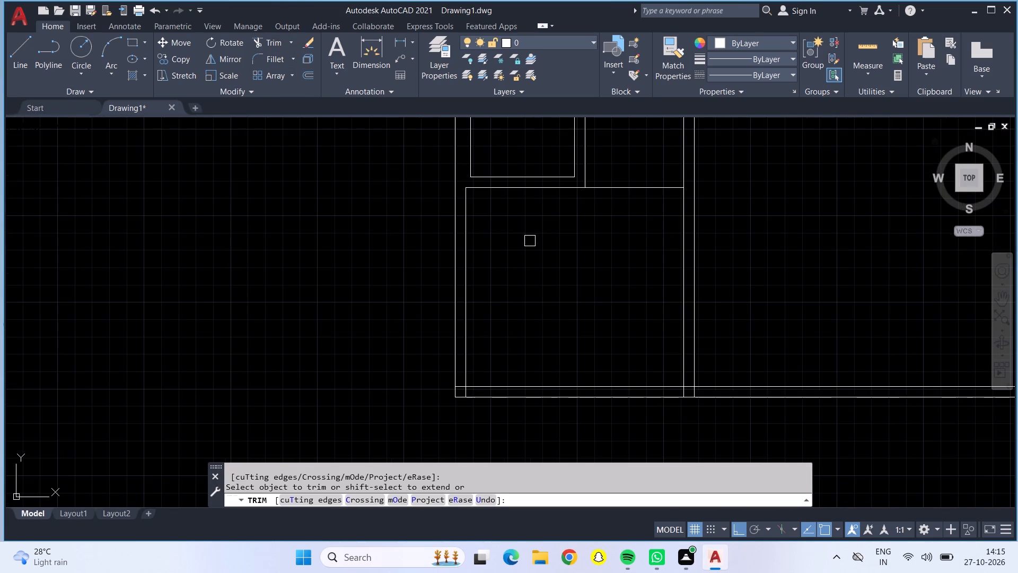
middle_click_drag(533, 245, 383, 357)
scroll(214, 94, "up", 1)
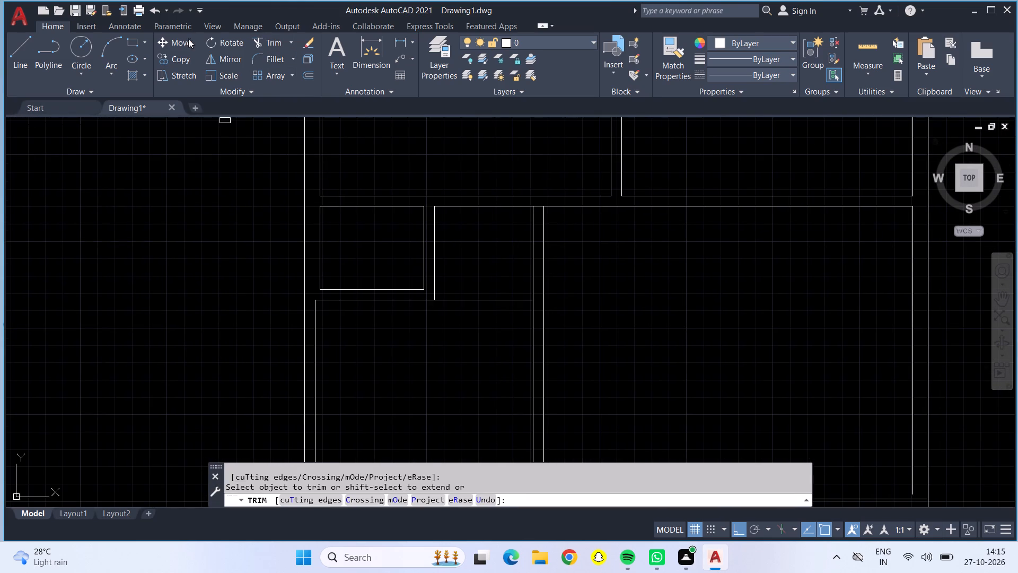
key("Escape")
Draw a horizontal line from the small room's inner bottom right corner to the near line of the vertical partition.
left_click(14, 55)
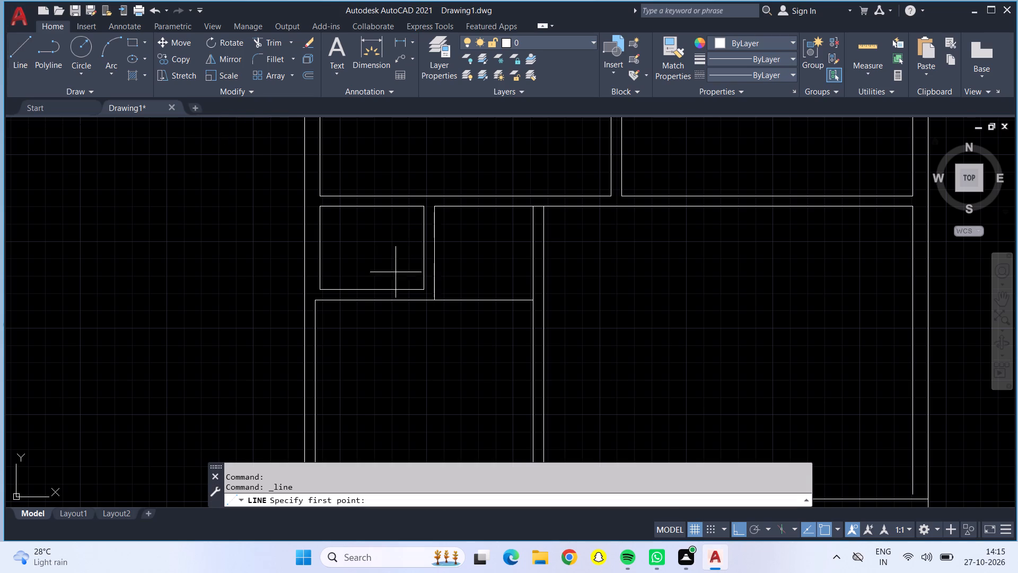
scroll(418, 281, "up", 3)
left_click_drag(438, 317, 475, 319)
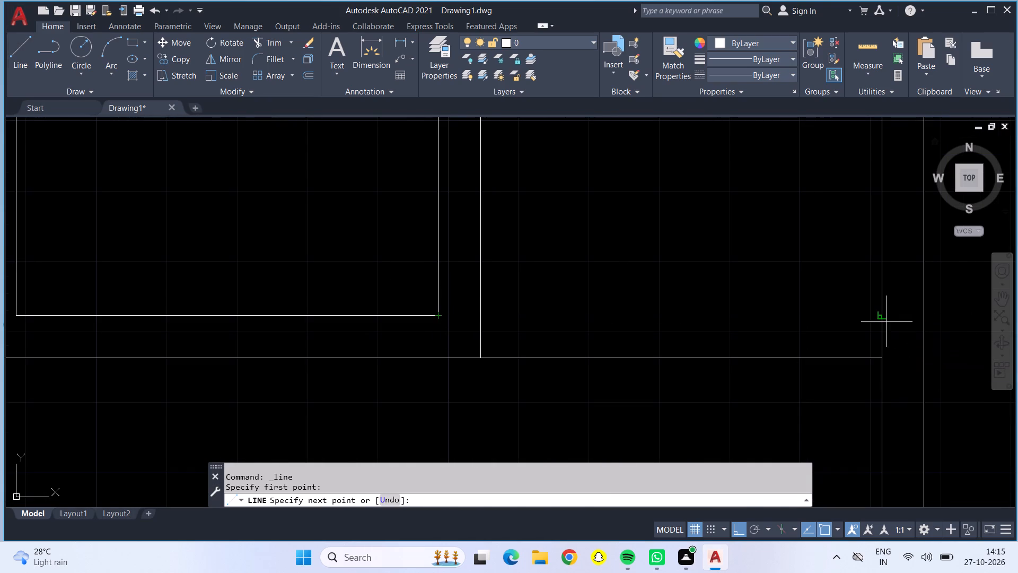
left_click(882, 319)
key("Escape")
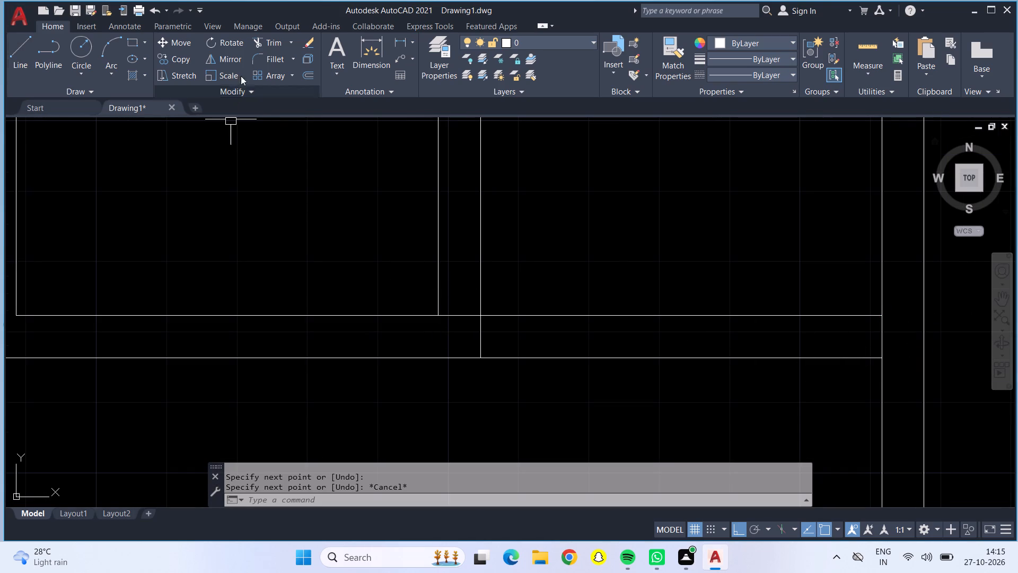
Trim the new line and the vertical partition lines where they cross the 6" walls below and beside the second small room.
left_click(268, 43)
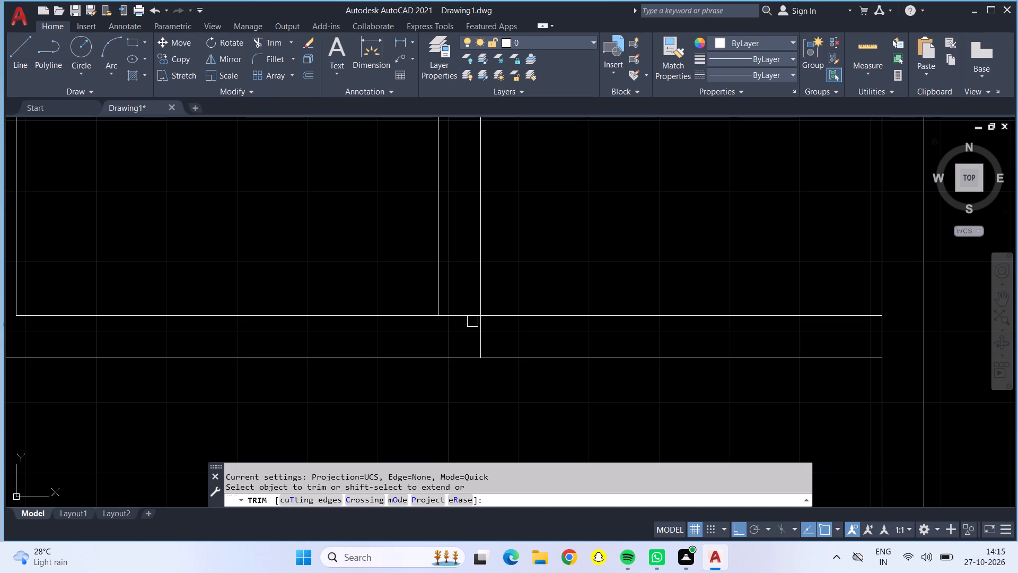
left_click(472, 318)
left_click(480, 328)
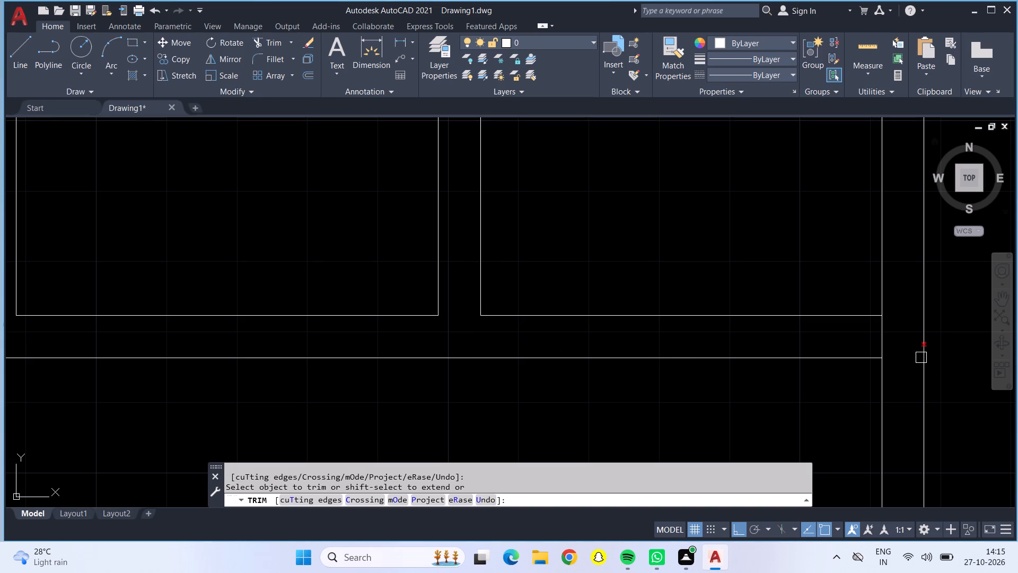
left_click(881, 337)
Trim the overlapping lines where the vertical partition meets the bottom outer wall.
scroll(876, 335, "down", 4)
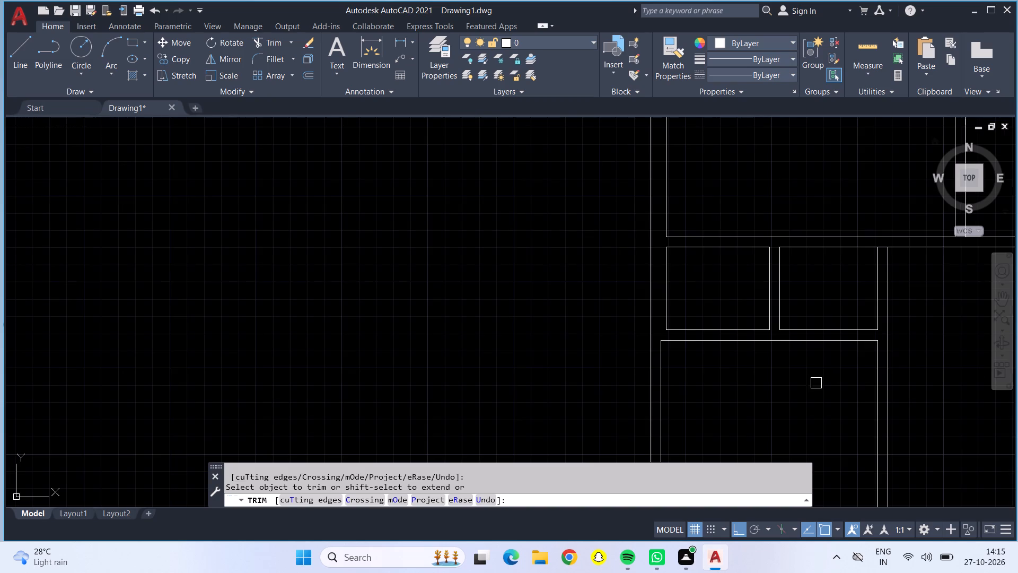
middle_click_drag(817, 384, 784, 199)
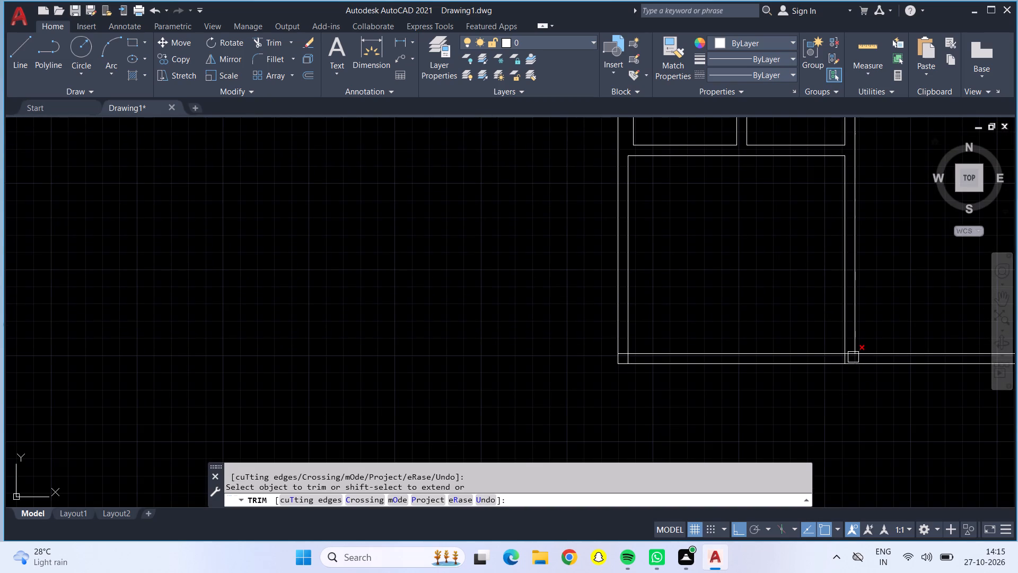
scroll(853, 357, "up", 3)
left_click(833, 349)
left_click(814, 355)
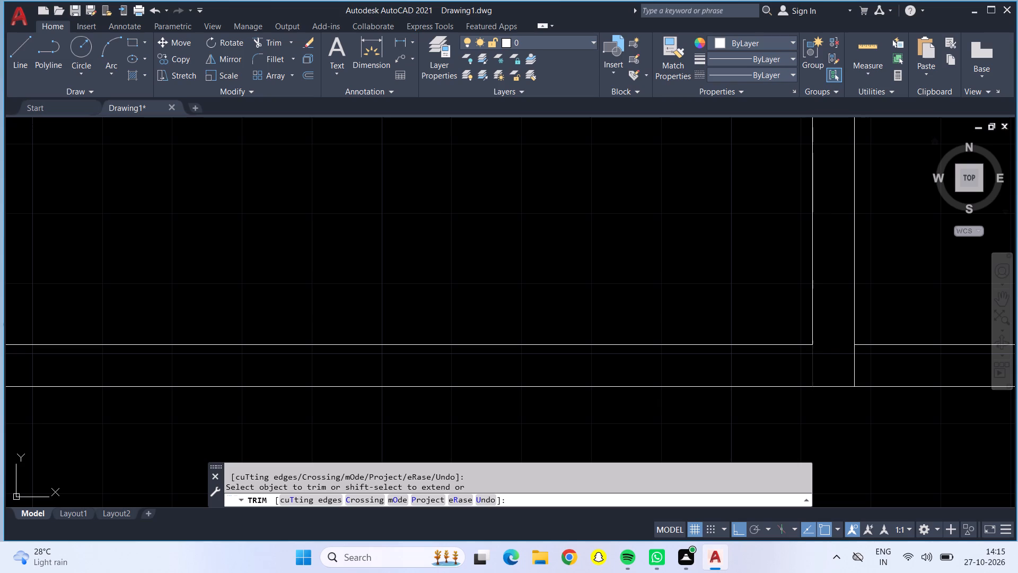
left_click(857, 360)
Trim the inner wall lines that run into the outer walls at the plan's bottom left corner.
scroll(839, 360, "down", 3)
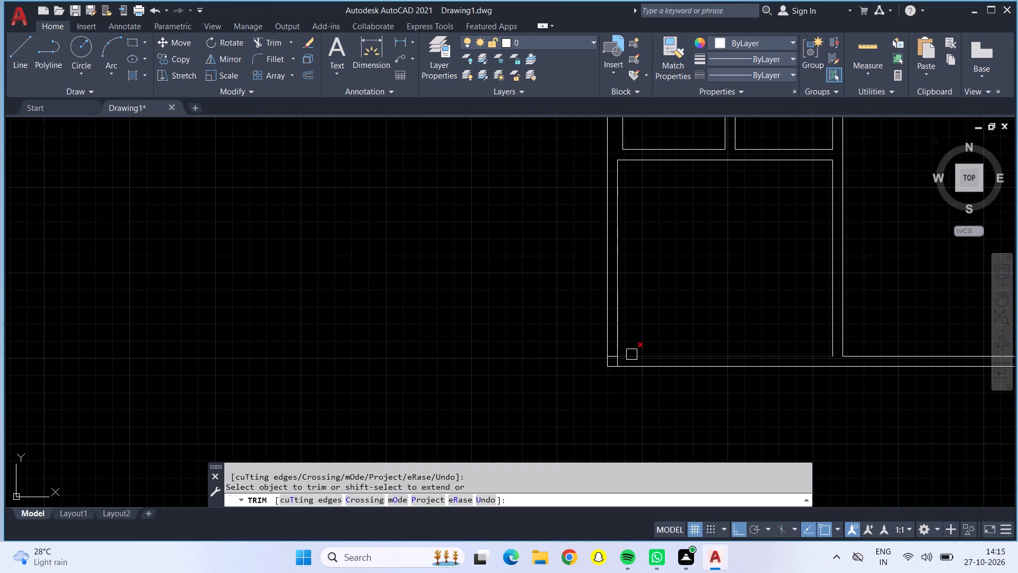
scroll(629, 351, "up", 3)
scroll(580, 381, "up", 3)
left_click_drag(554, 300, 605, 424)
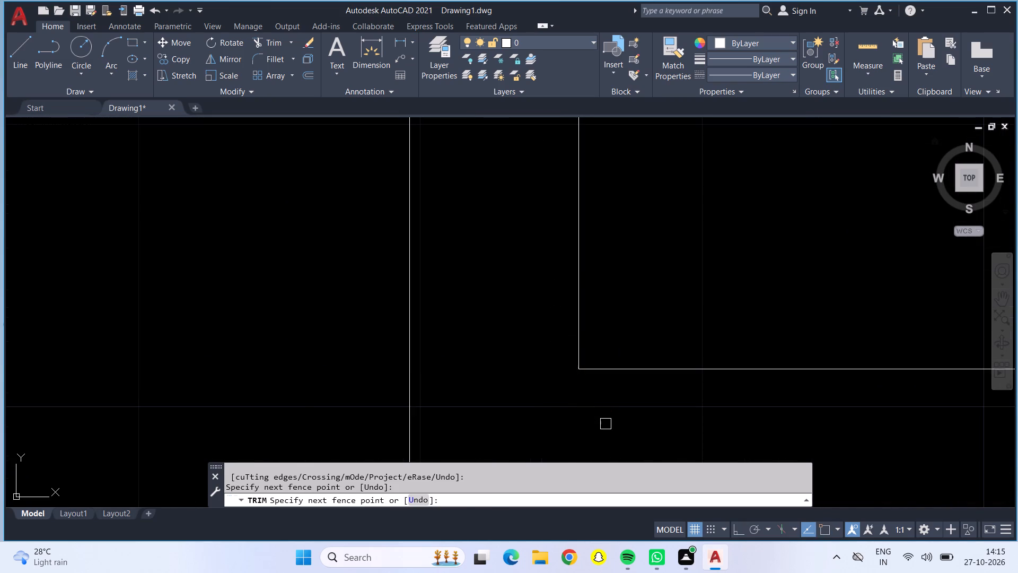
scroll(609, 424, "down", 4)
scroll(821, 282, "down", 3)
middle_click_drag(824, 274, 248, 227)
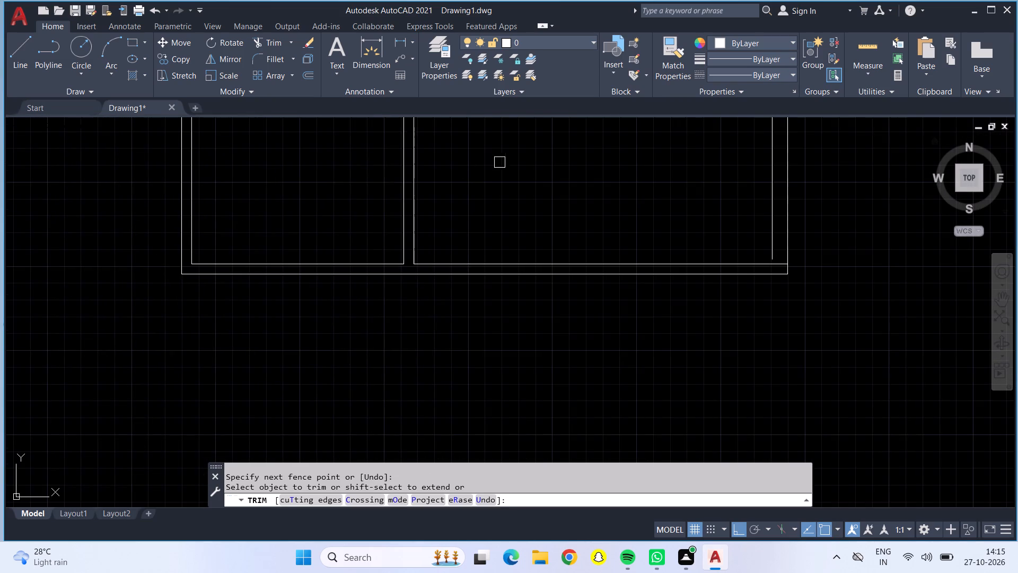
middle_click_drag(513, 158, 450, 343)
scroll(501, 320, "down", 1)
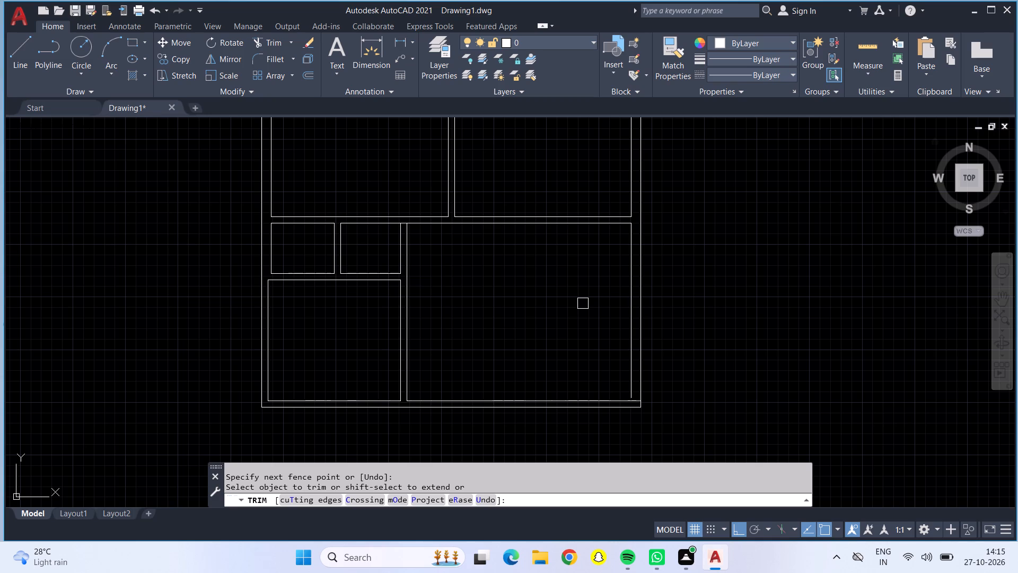
key("Escape")
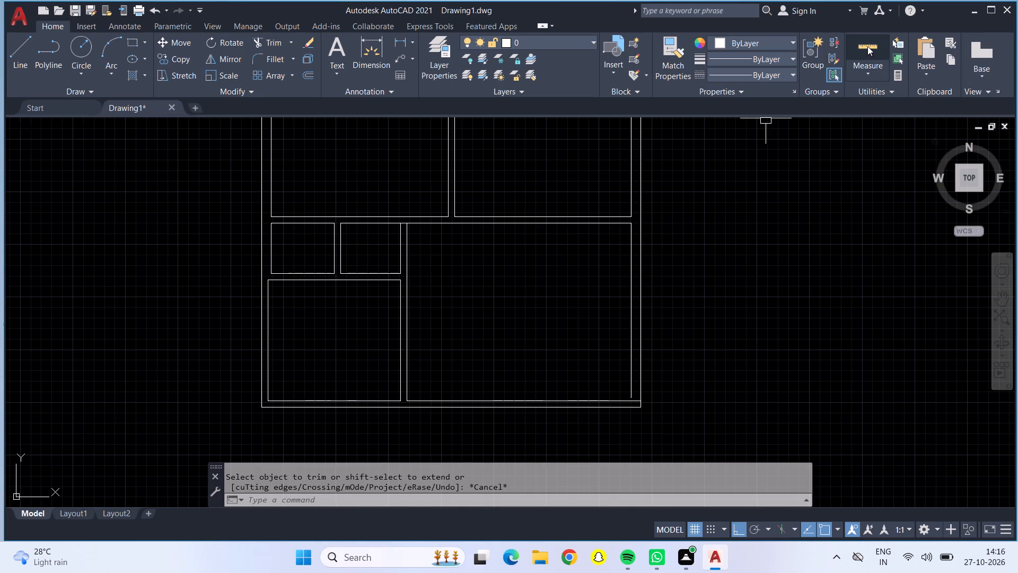
Measure the width and height of the large room at the plan's bottom right.
left_click(869, 50)
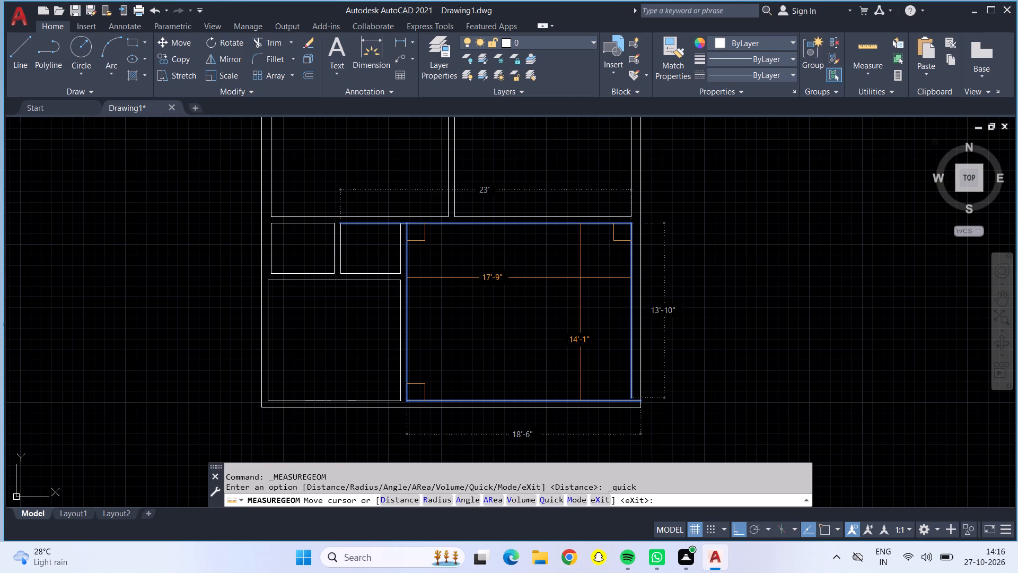
key("Escape")
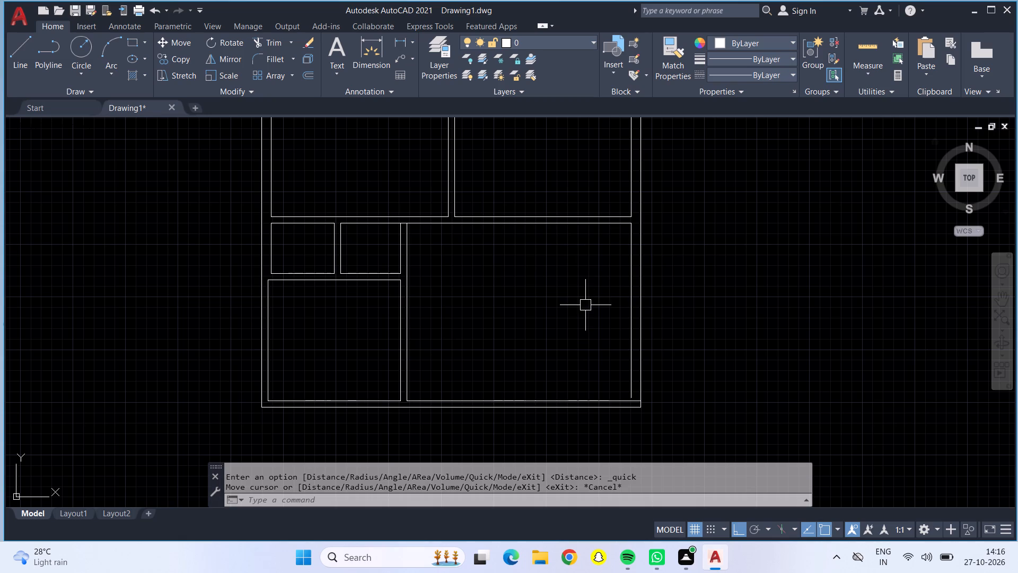
Offset the large room's inner right wall line 9' inward.
middle_click_drag(591, 315, 613, 270)
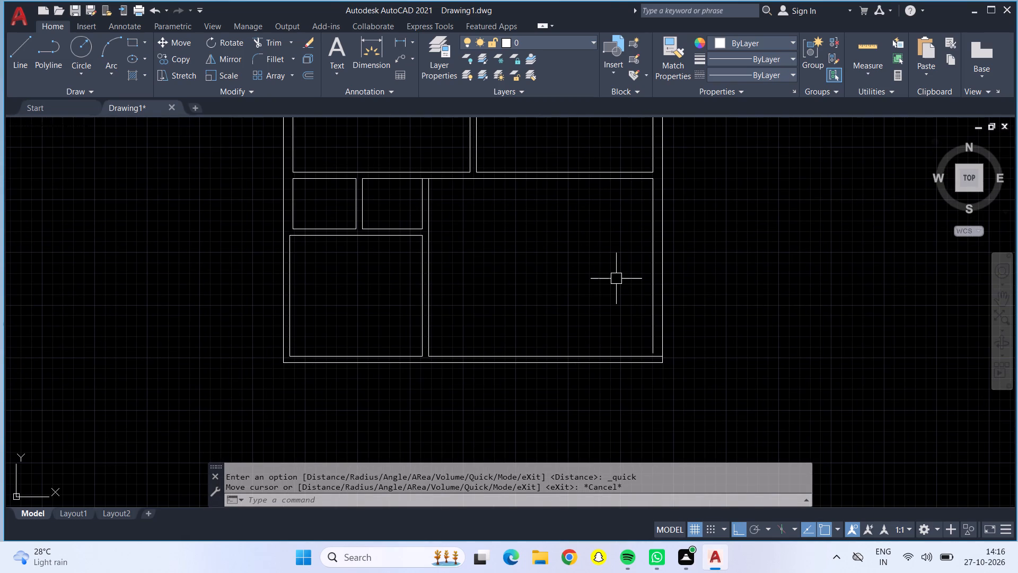
key("o")
key("Return")
type("9'")
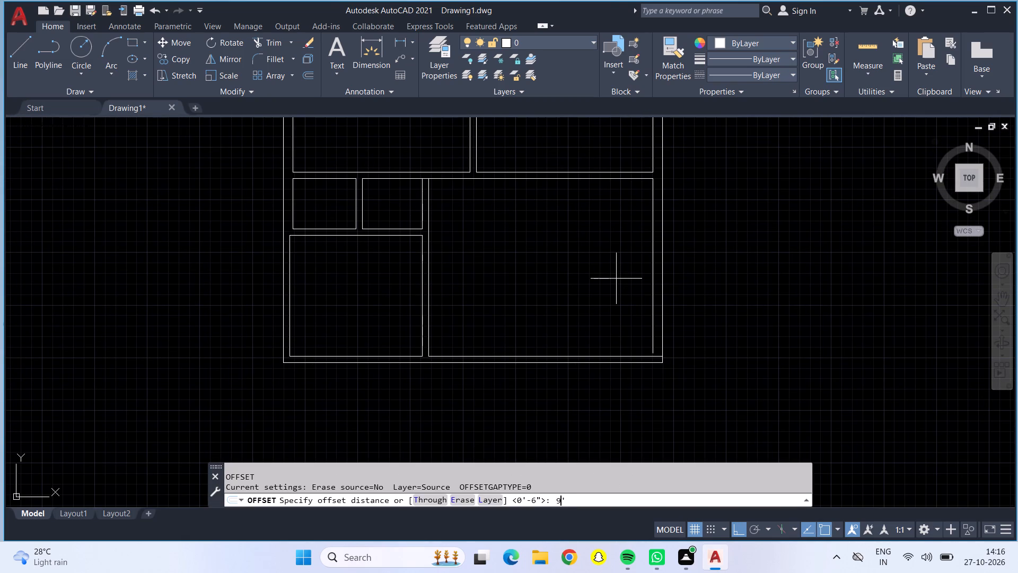
key("Return")
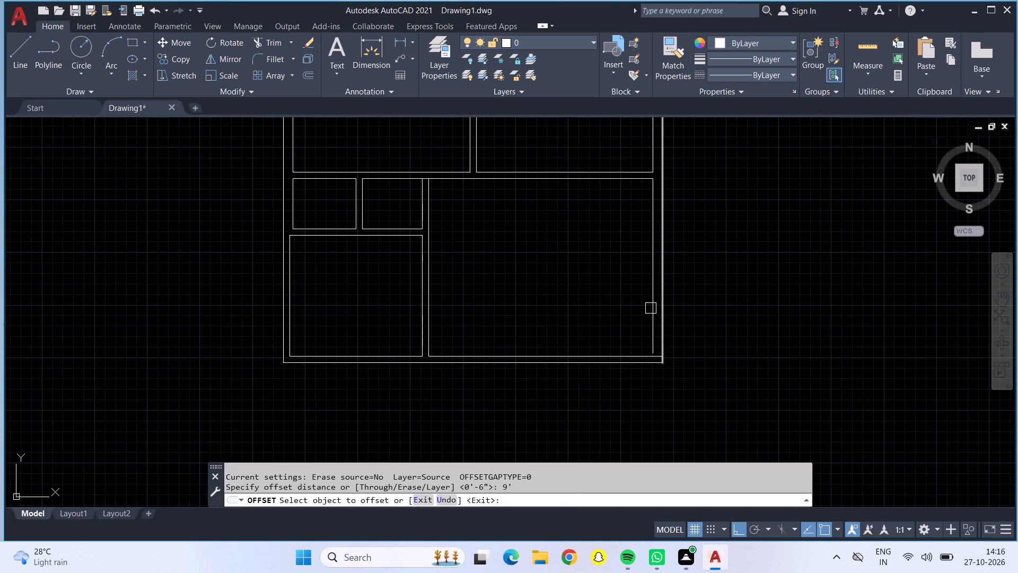
left_click(651, 308)
left_click(526, 289)
key("Escape")
Offset the large room's inner bottom wall line 5' upward.
key("o")
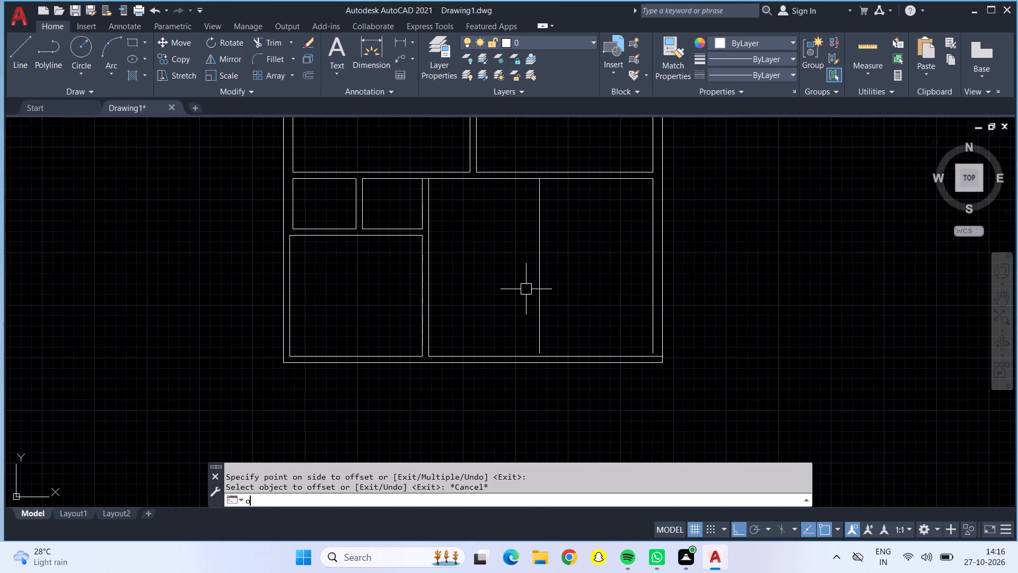
key("Return")
type("5'")
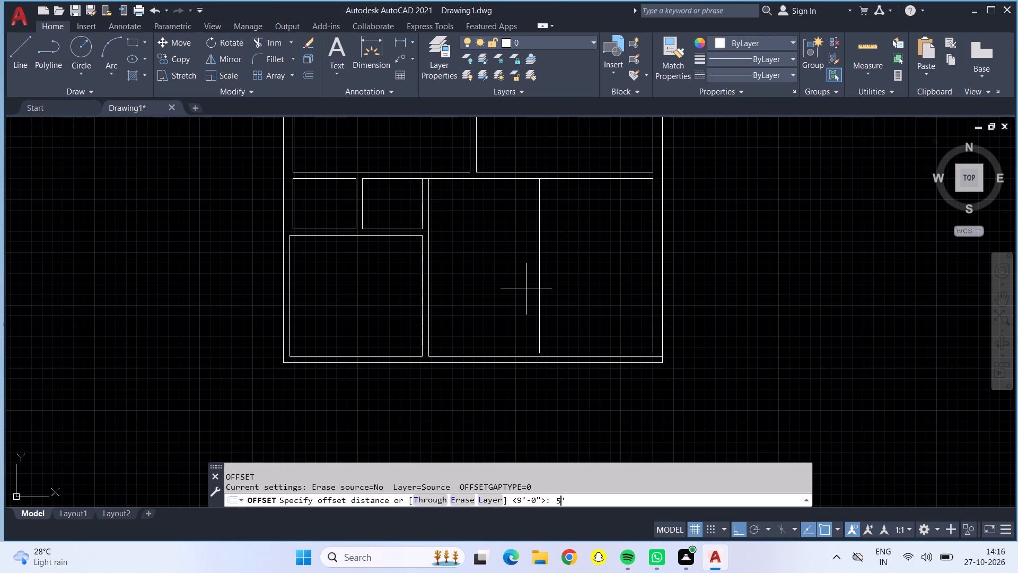
key("Return")
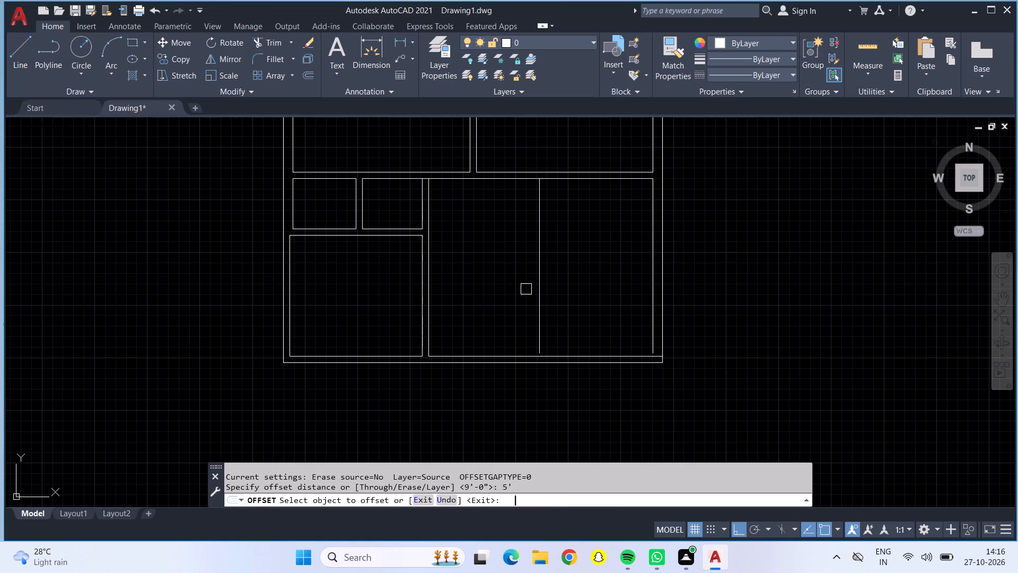
left_click(604, 351)
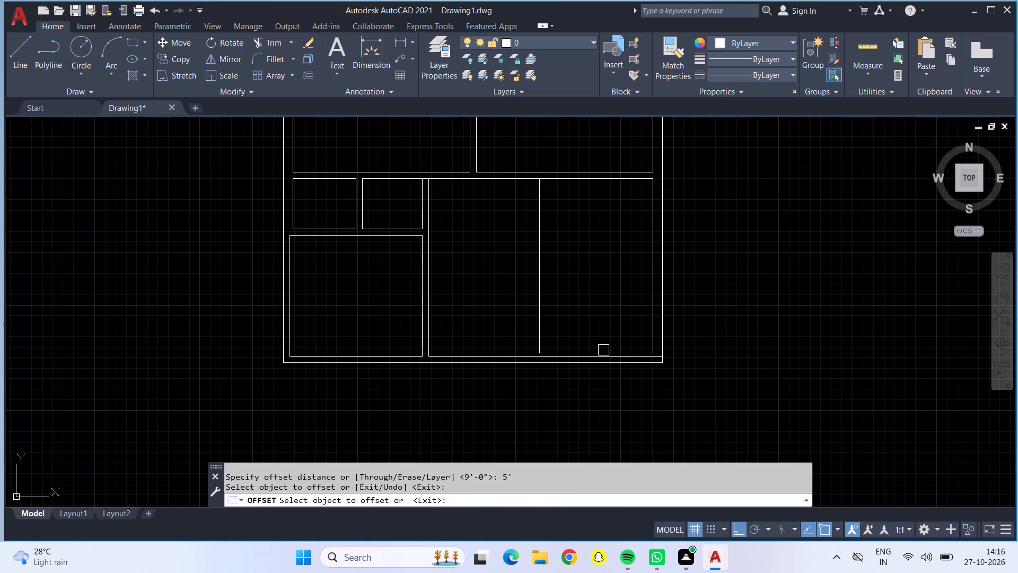
left_click(596, 355)
left_click(598, 279)
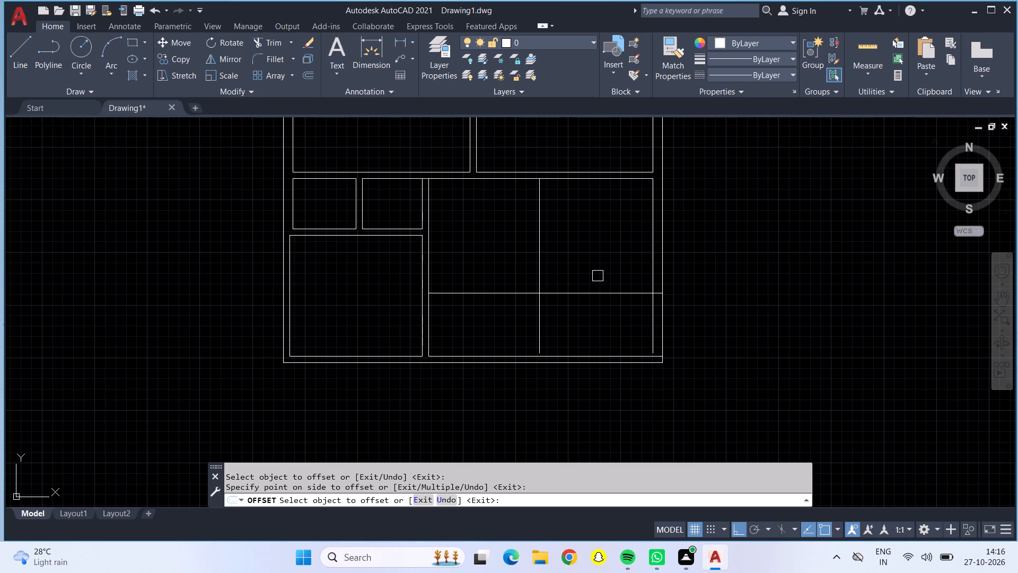
key("Escape")
Trim the two offset lines beyond their intersection, leaving a 9' by 5' area in the room's bottom right corner.
left_click(265, 48)
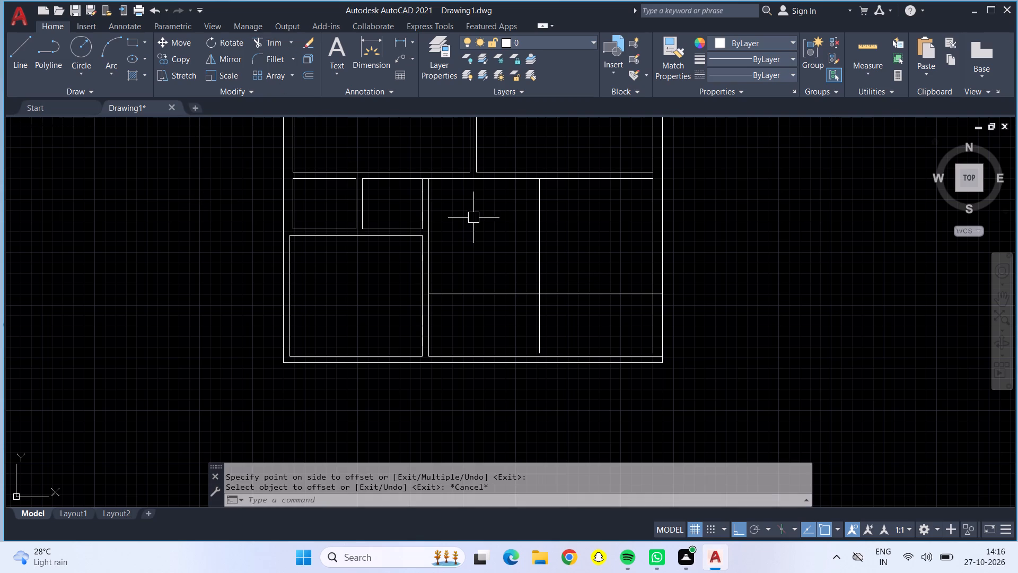
key("Escape")
left_click(282, 39)
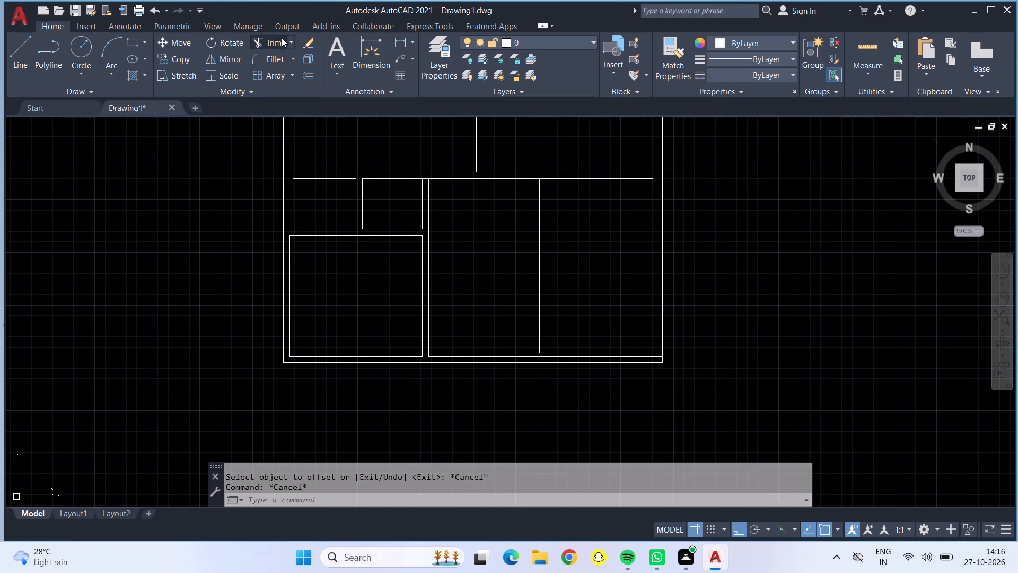
left_click_drag(556, 231, 491, 319)
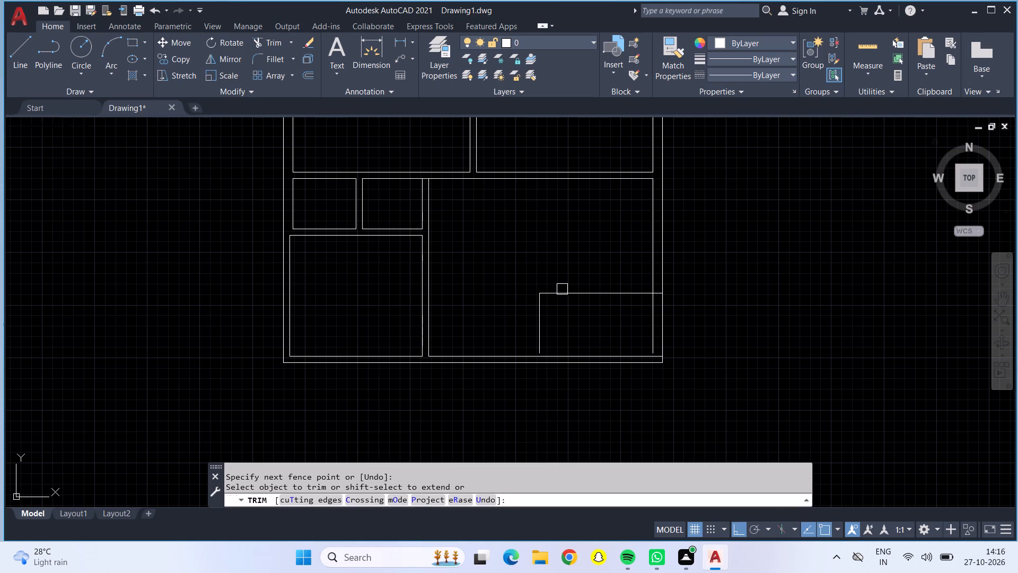
key("Escape")
Offset the large room's top line and inner right wall line 3' inward.
key("o")
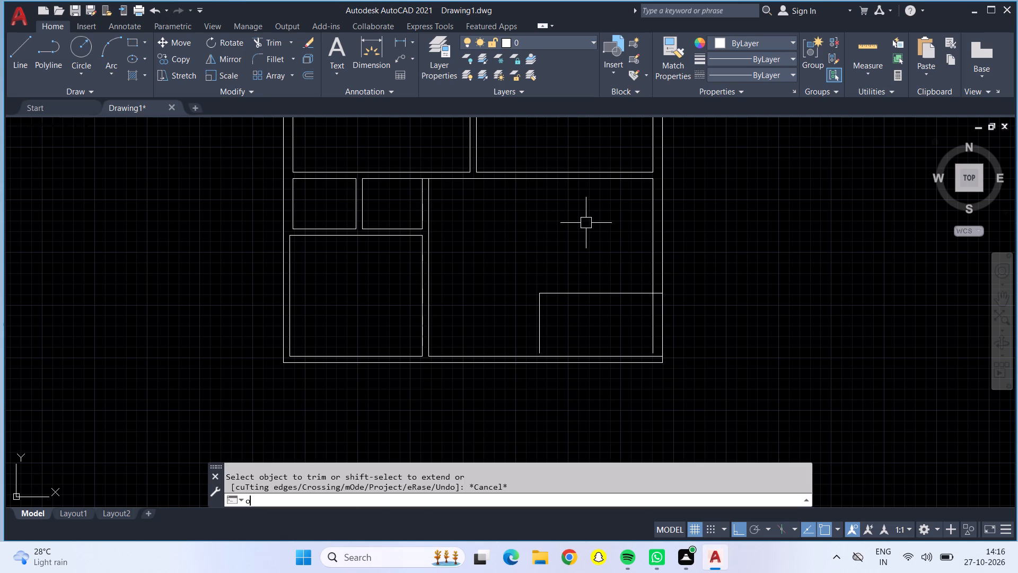
key("Return")
type("3'")
key("Return")
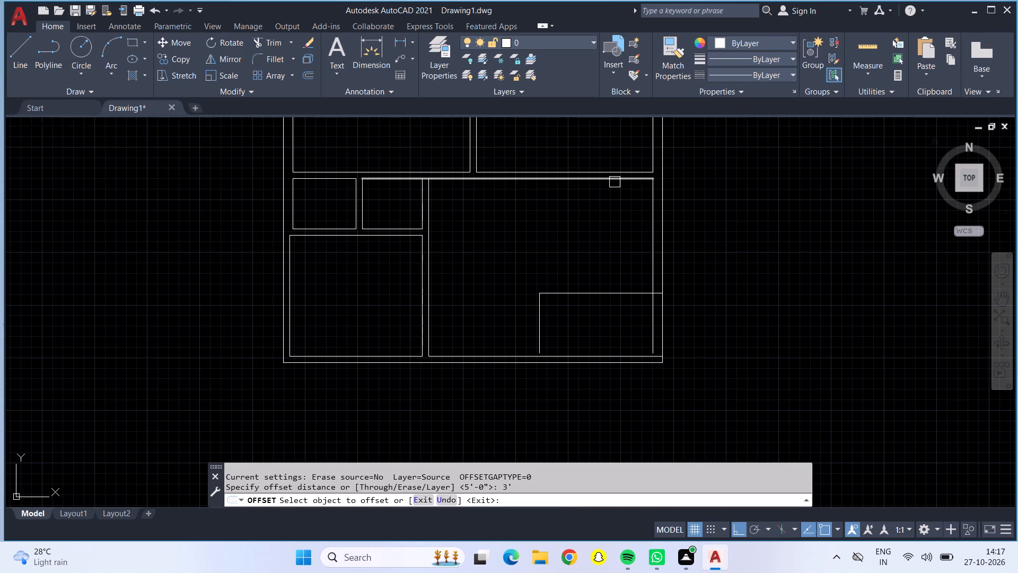
left_click(615, 181)
left_click(613, 240)
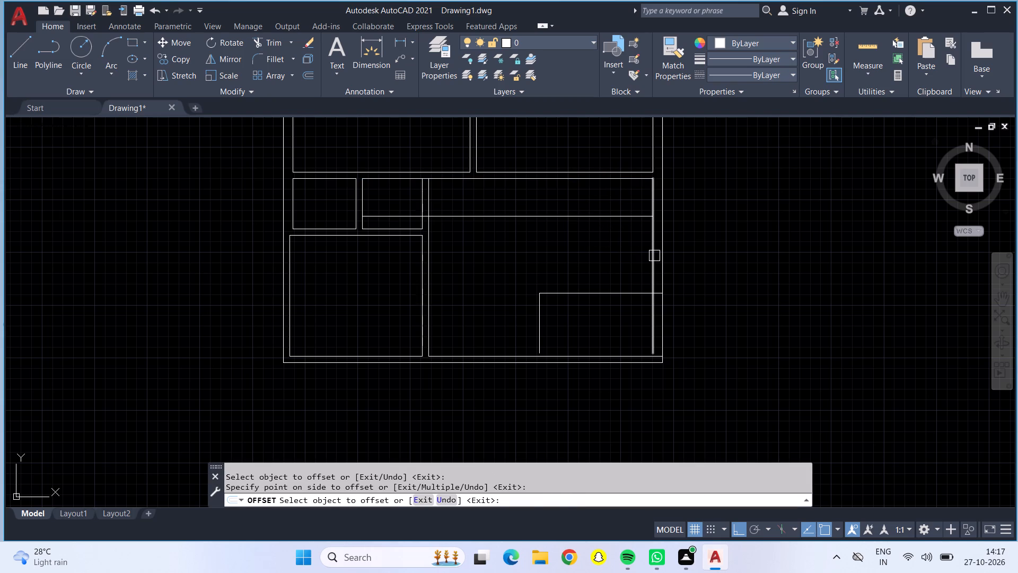
left_click(657, 258)
left_click(614, 255)
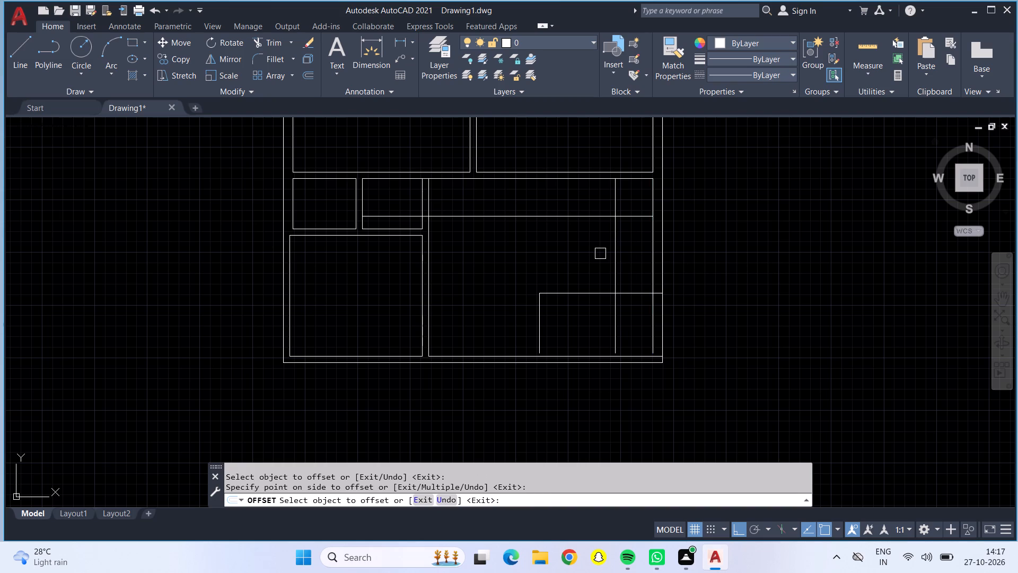
key("Escape")
Offset the horizontal line 3' below the large room's top wall downward seven times at 9" spacing.
key("o")
key("Return")
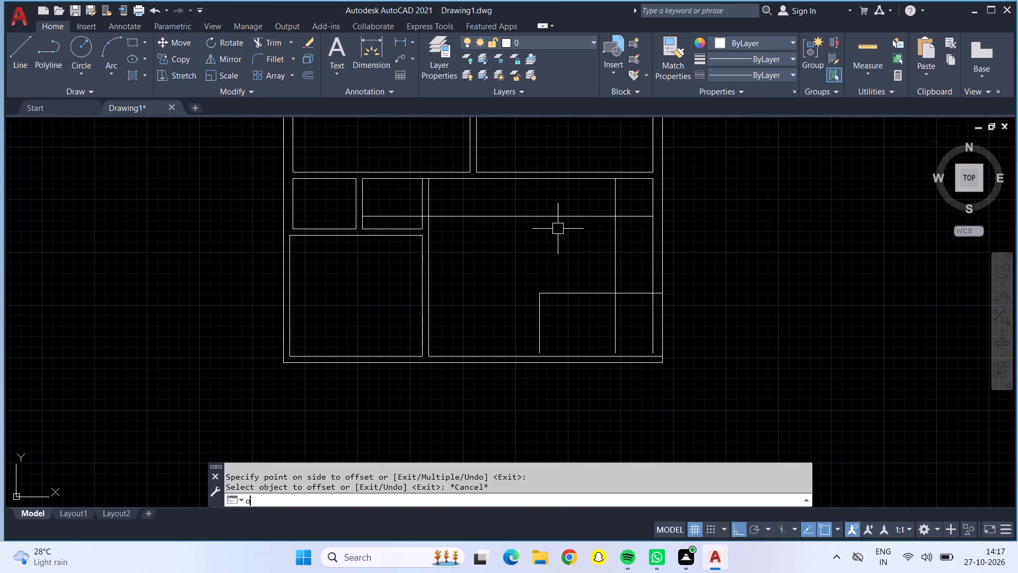
type("9\"")
key("Return")
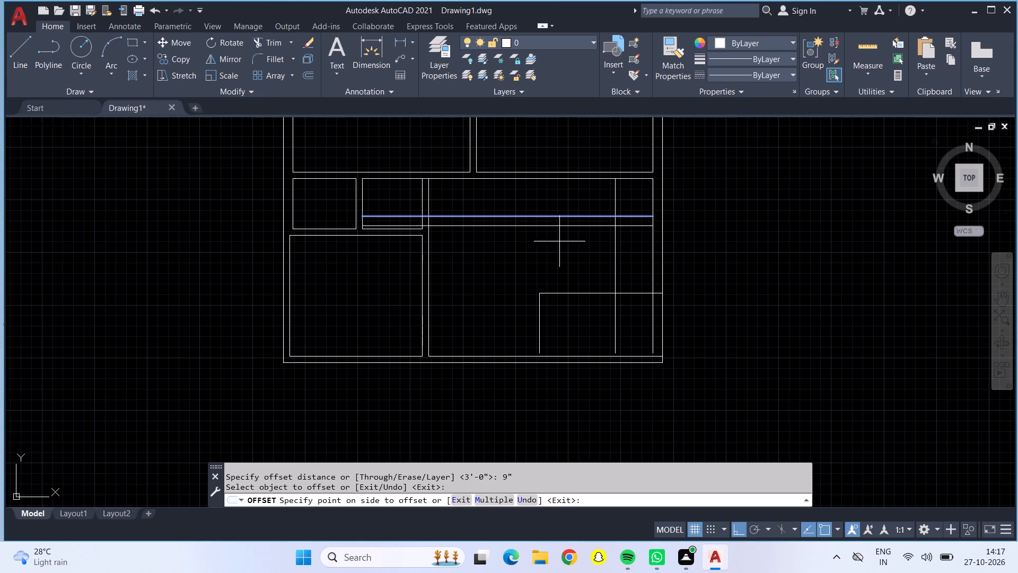
left_click(559, 253)
left_click(560, 231)
left_click_drag(563, 266, 572, 249)
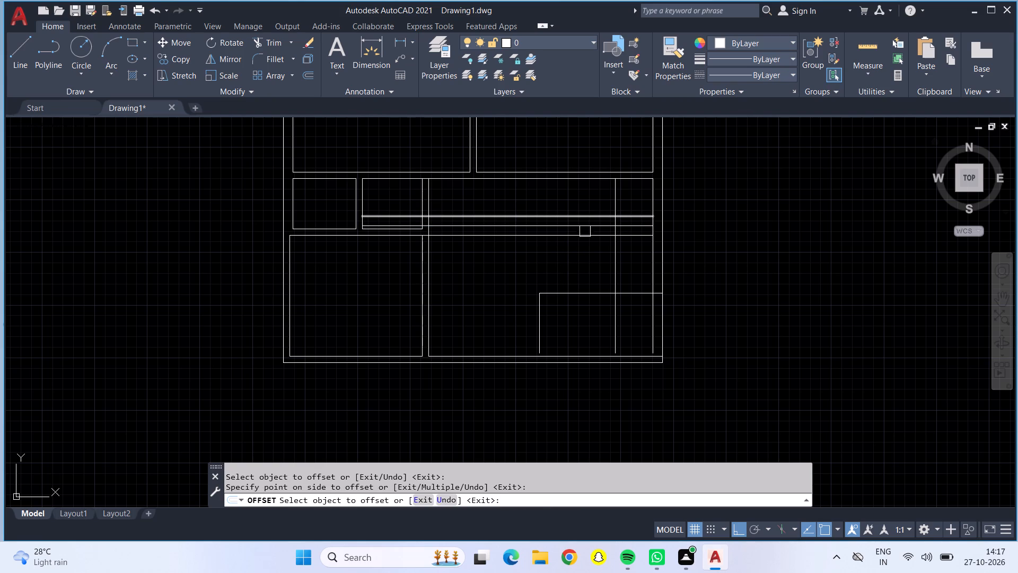
left_click(584, 239)
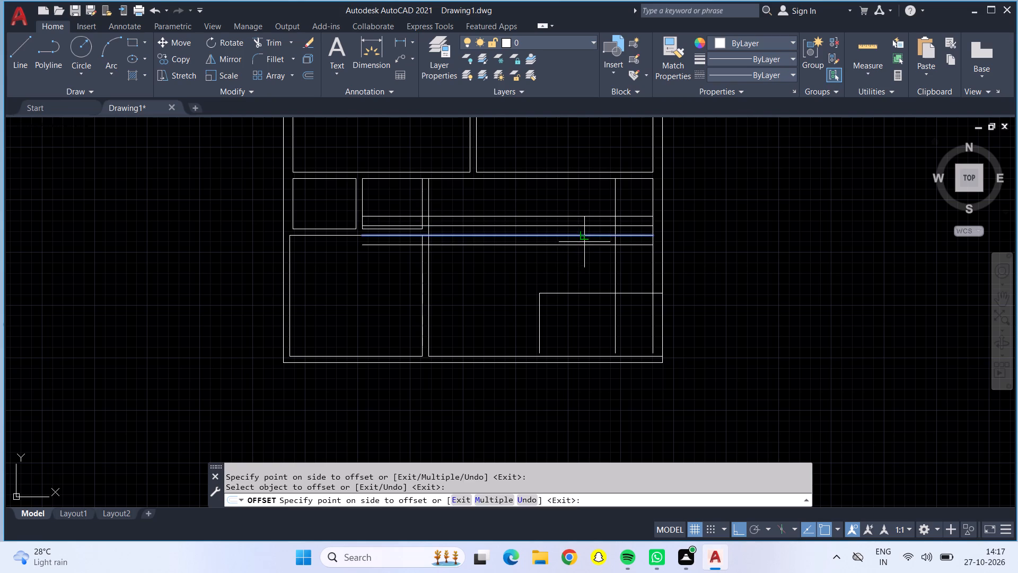
left_click(584, 256)
left_click(584, 244)
left_click(586, 275)
left_click(586, 254)
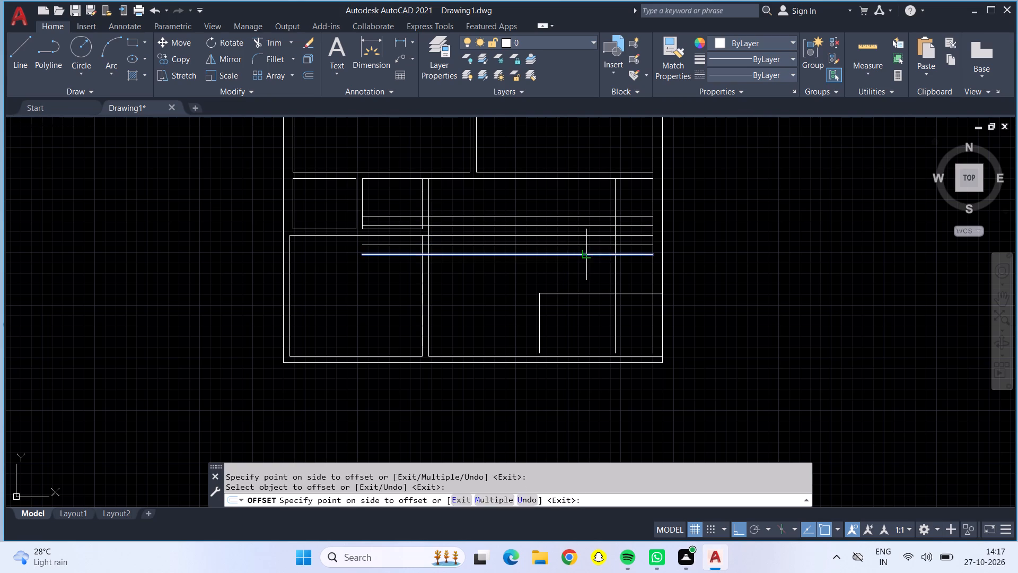
left_click(586, 266)
left_click(586, 266)
left_click(586, 262)
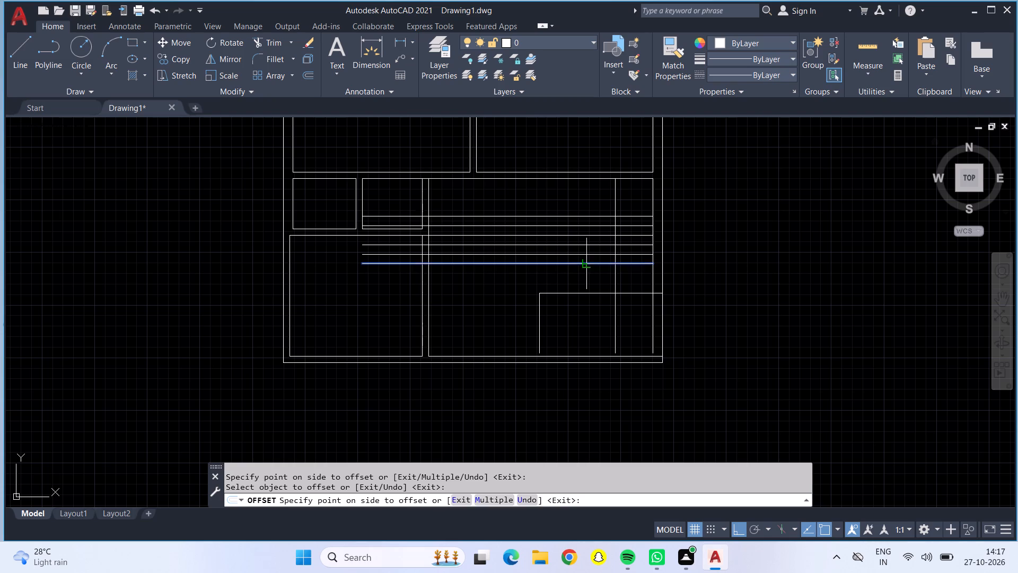
left_click(586, 276)
left_click(588, 274)
left_click(590, 282)
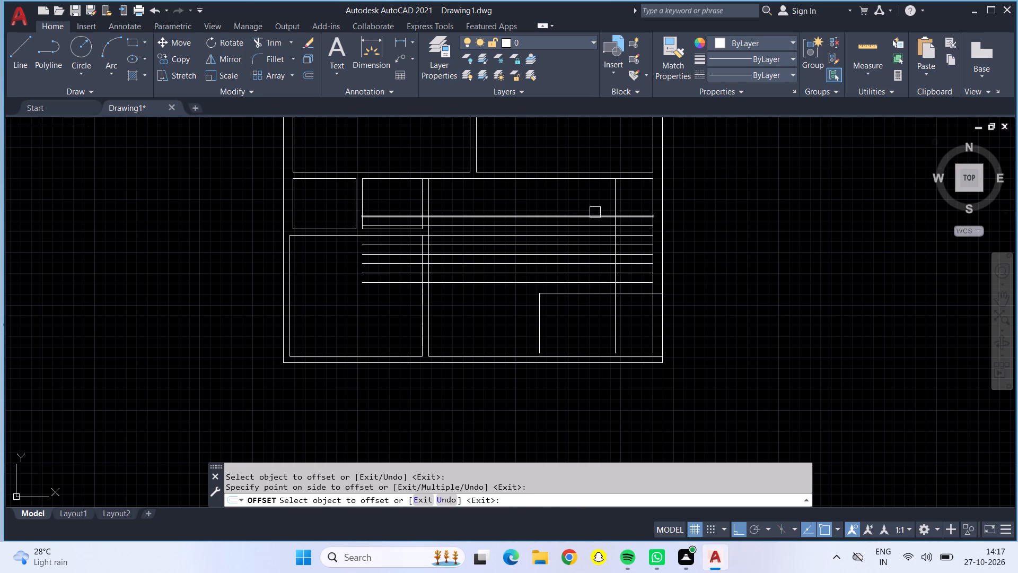
Offset the vertical line 3' from the large room's inner right wall leftward eight times at 9" spacing.
left_click(613, 205)
left_click(601, 201)
left_click(602, 199)
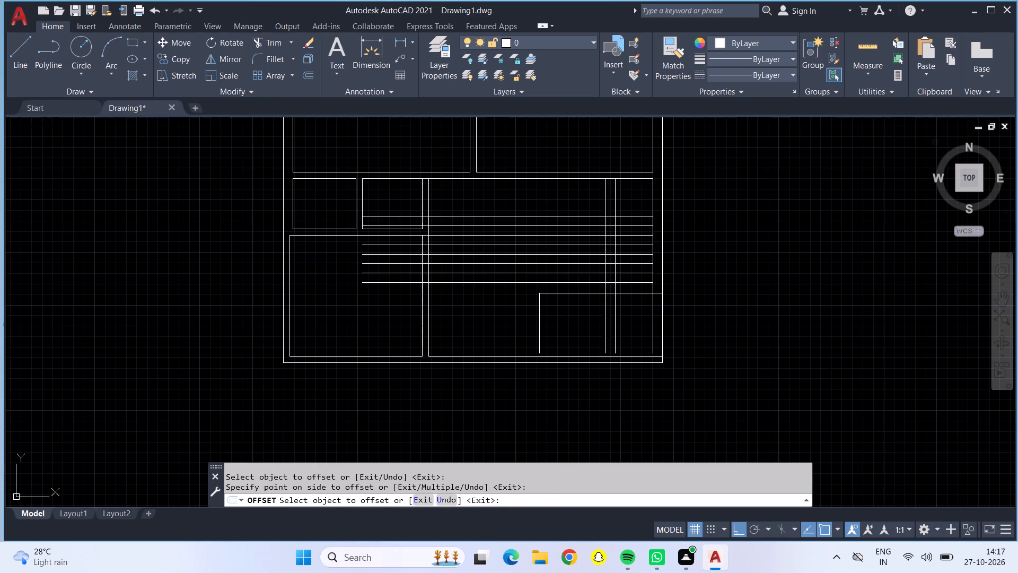
left_click(556, 190)
left_click(592, 198)
left_click(580, 198)
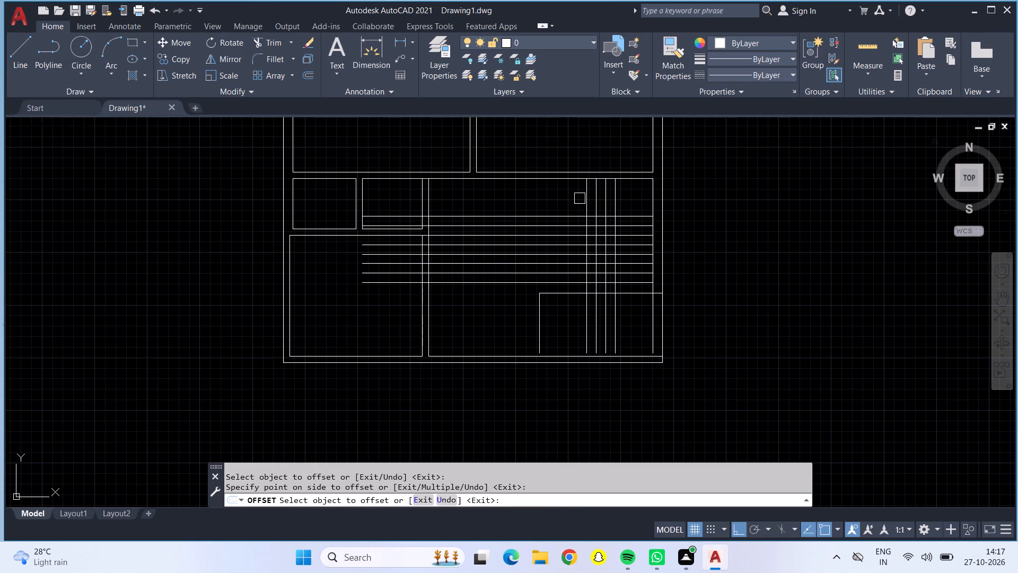
left_click(590, 203)
left_click(552, 205)
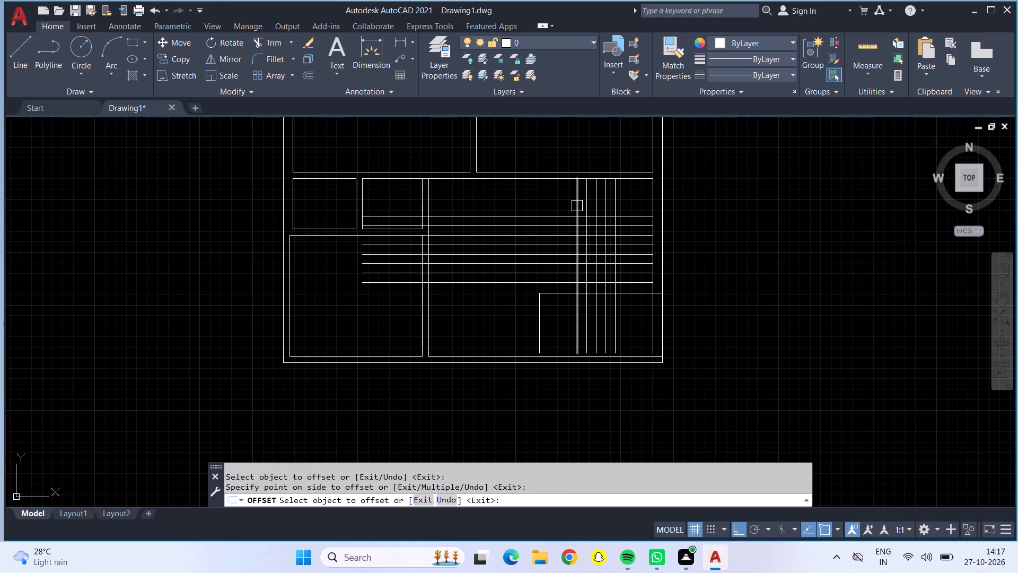
left_click(577, 206)
left_click(556, 201)
left_click(566, 201)
left_click_drag(539, 200, 548, 202)
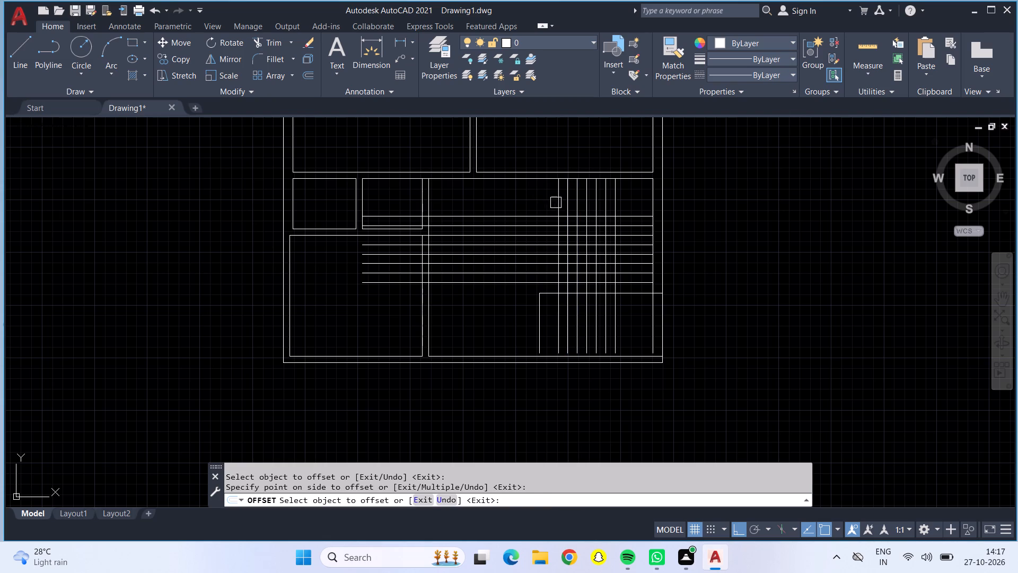
left_click(558, 204)
left_click(546, 204)
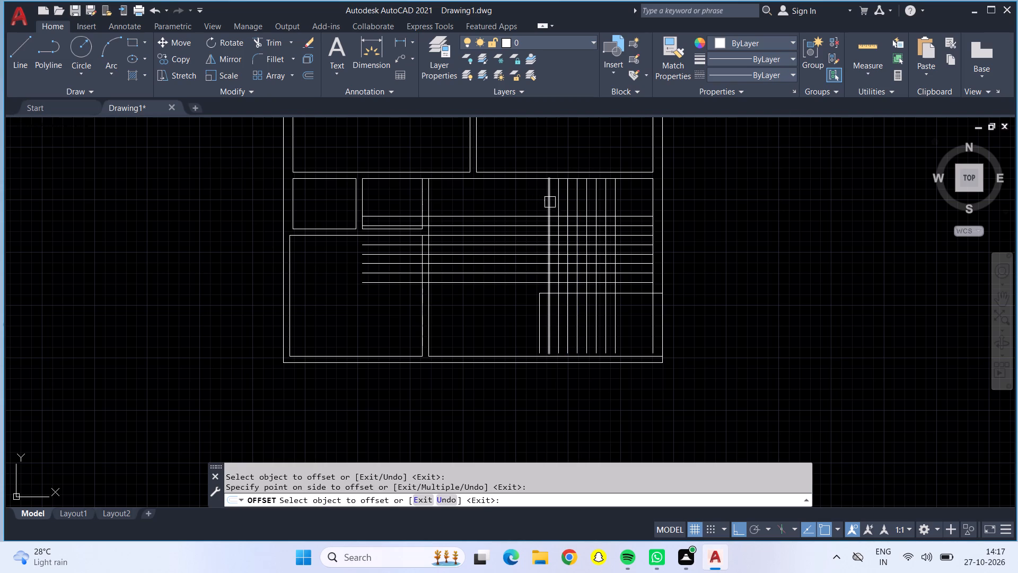
left_click(548, 202)
left_click(514, 198)
key("Escape")
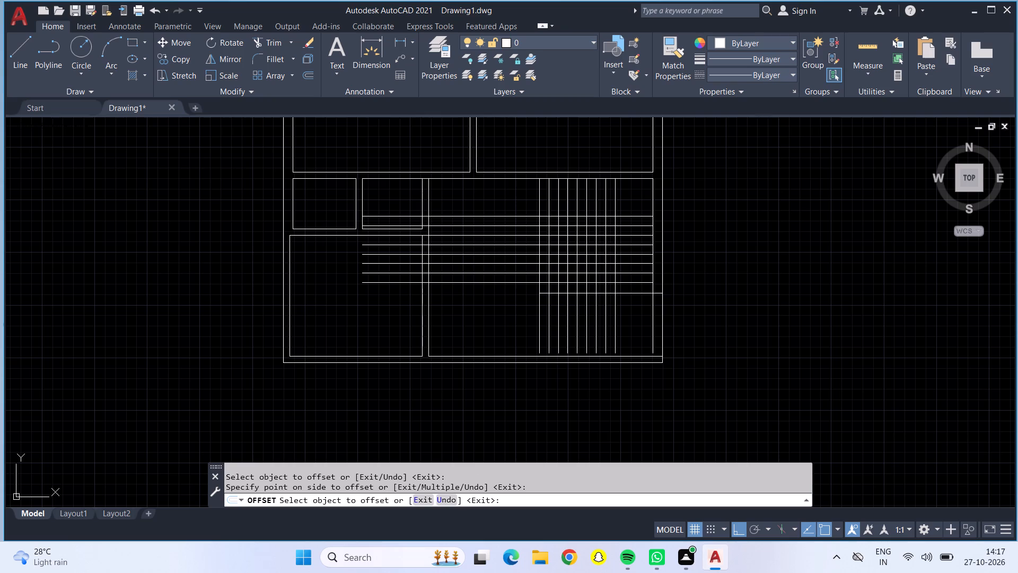
key("Escape")
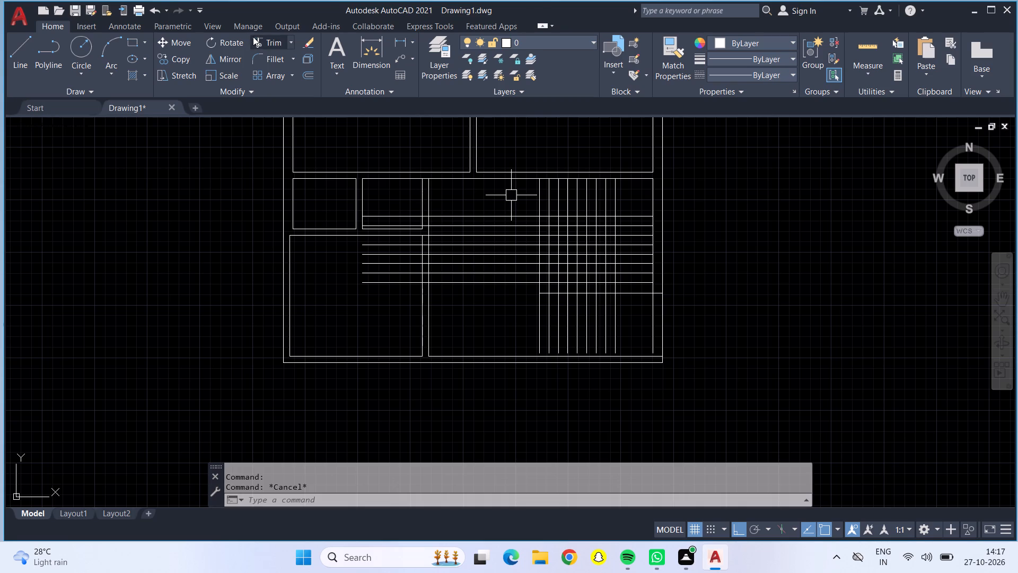
Trim the 9"-spaced vertical lines between the two uppermost horizontal offset lines.
left_click(253, 35)
left_click(264, 45)
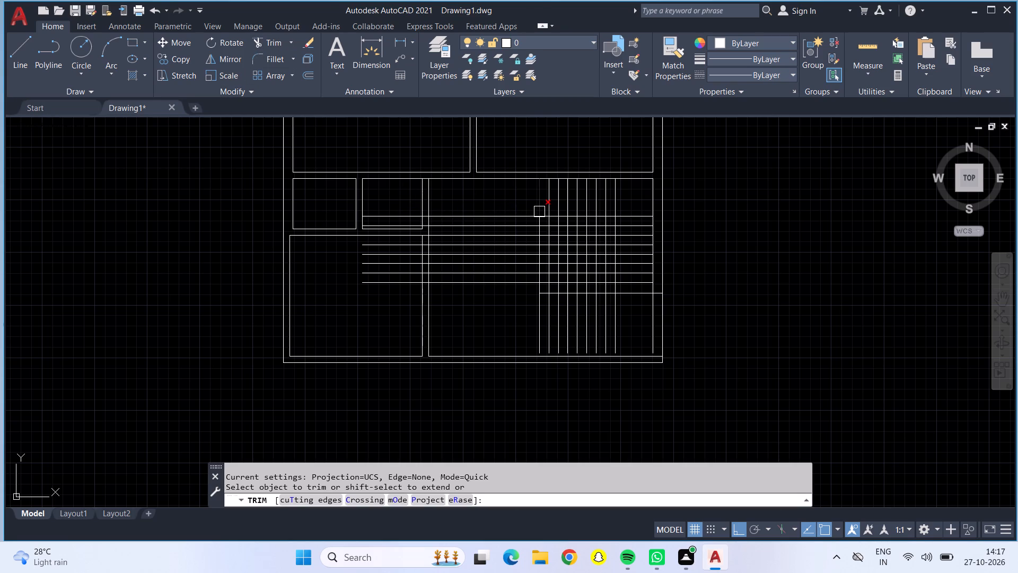
scroll(539, 212, "up", 4)
left_click_drag(504, 220, 500, 251)
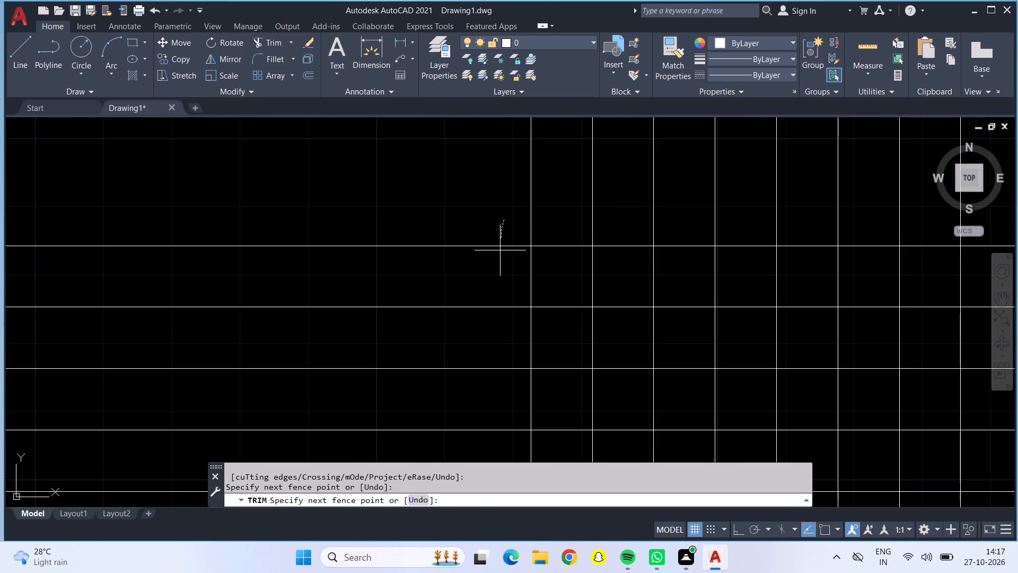
left_click_drag(500, 251, 925, 288)
Trim the grid lines crossing the rightmost 9" strip and the gap between the lowest 9" offset and the 9' by 5' corner area.
middle_click_drag(927, 288, 688, 246)
left_click_drag(689, 229, 735, 238)
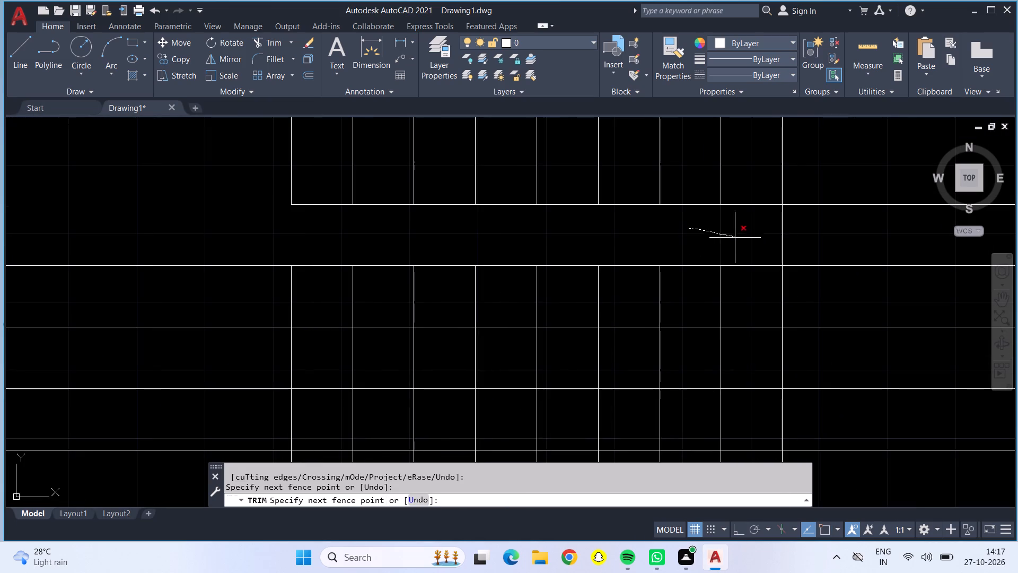
left_click_drag(735, 238, 756, 454)
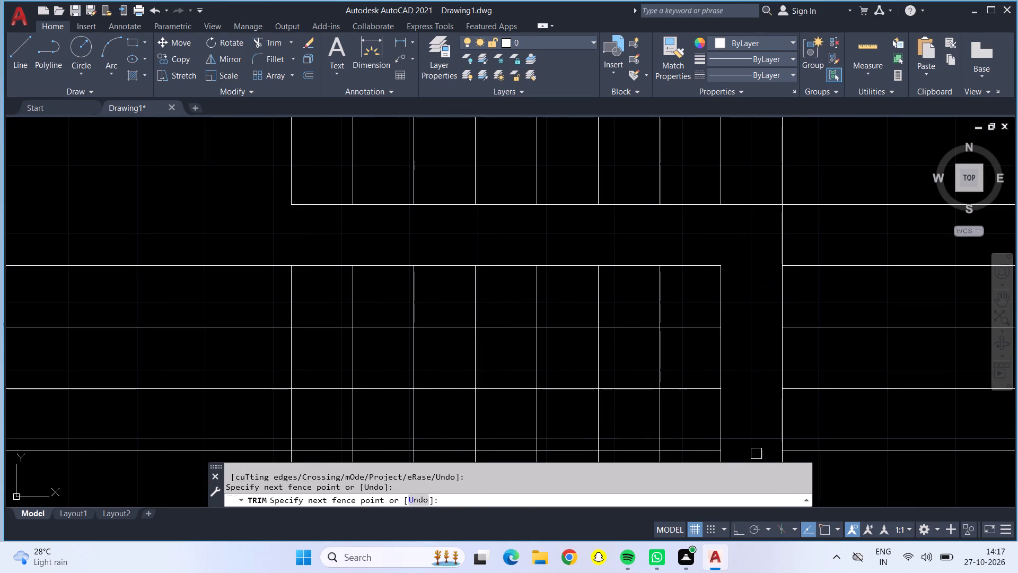
middle_click_drag(751, 444, 722, 212)
left_click_drag(722, 216, 723, 323)
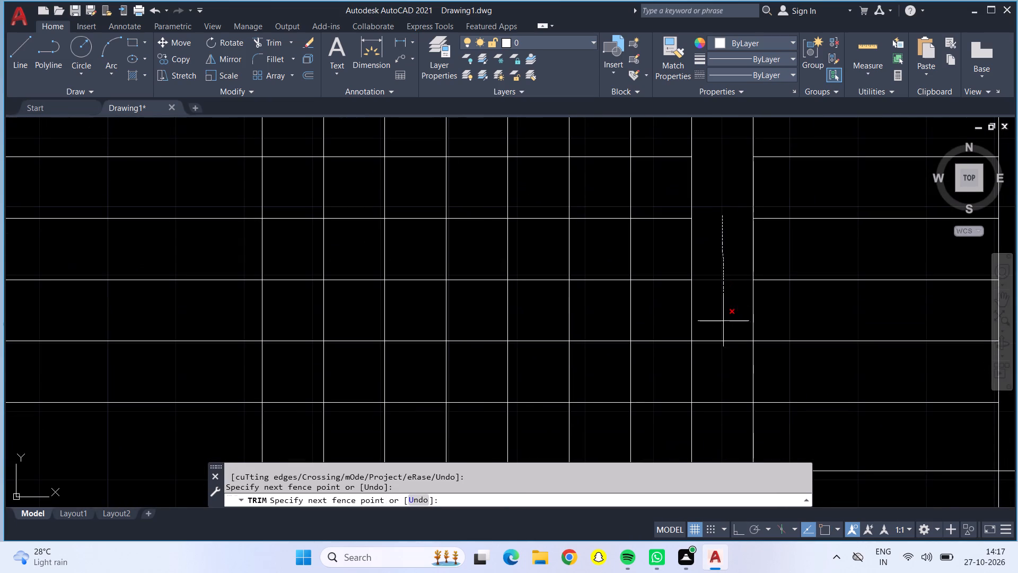
left_click_drag(723, 323, 723, 355)
middle_click_drag(723, 355, 704, 214)
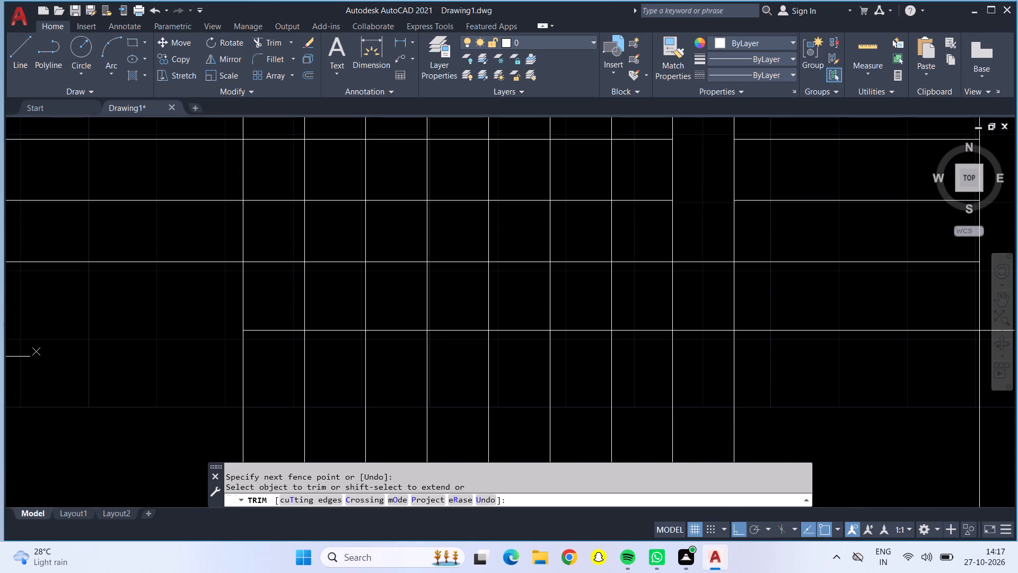
left_click_drag(704, 214, 636, 294)
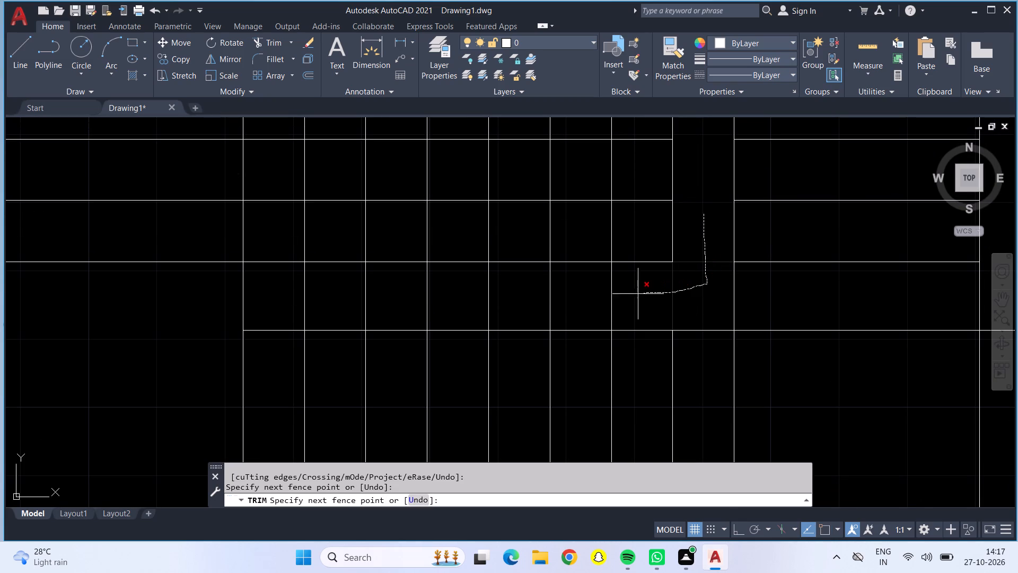
left_click_drag(636, 294, 234, 293)
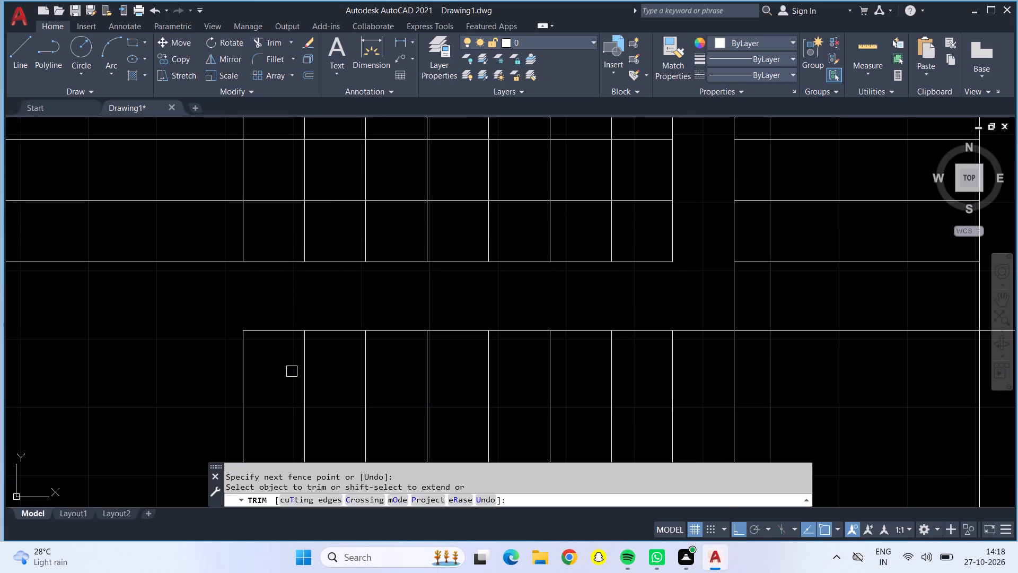
key("Escape")
Erase the seven leftover vertical line pieces inside the 9' by 5' corner area.
left_click(302, 383)
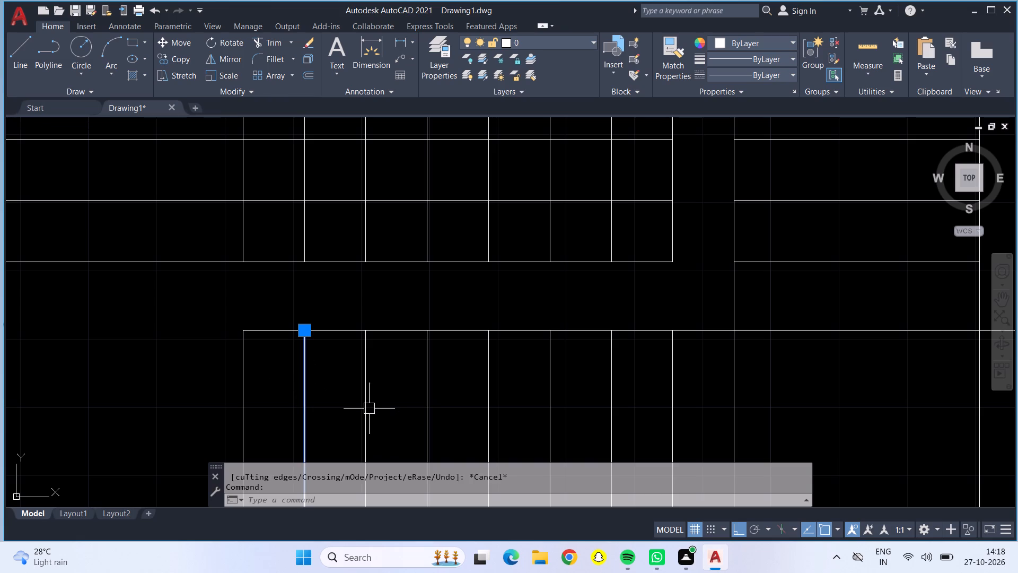
left_click(366, 407)
left_click(429, 426)
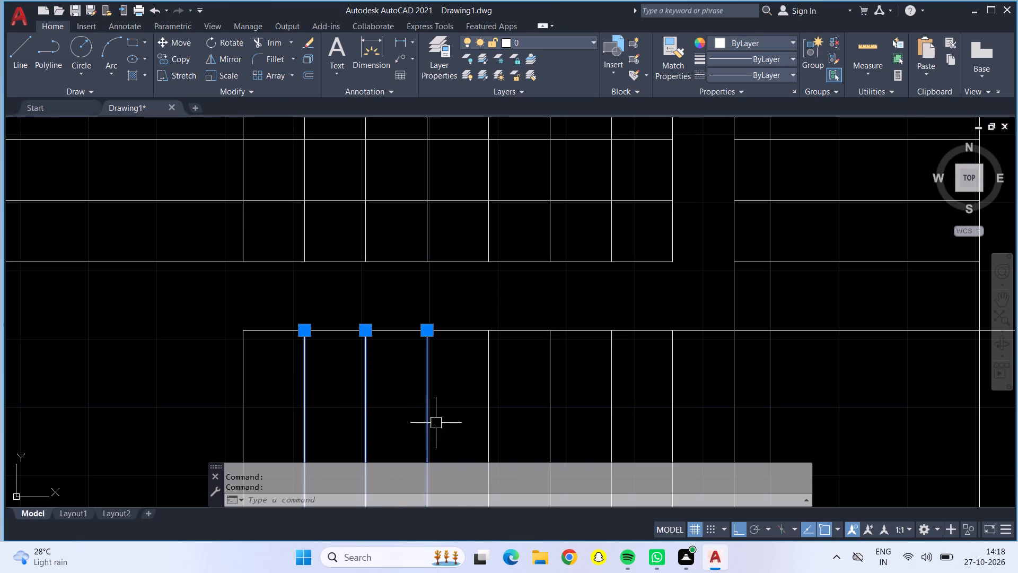
scroll(451, 417, "down", 2)
middle_click_drag(594, 452, 581, 380)
left_click(523, 355)
left_click(492, 351)
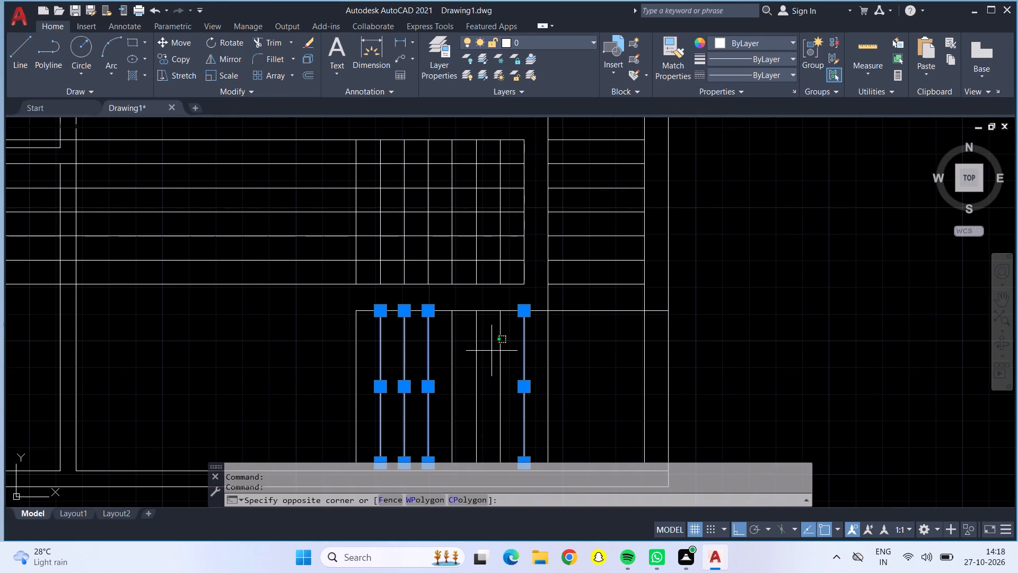
left_click(496, 355)
left_click(497, 357)
left_click(471, 358)
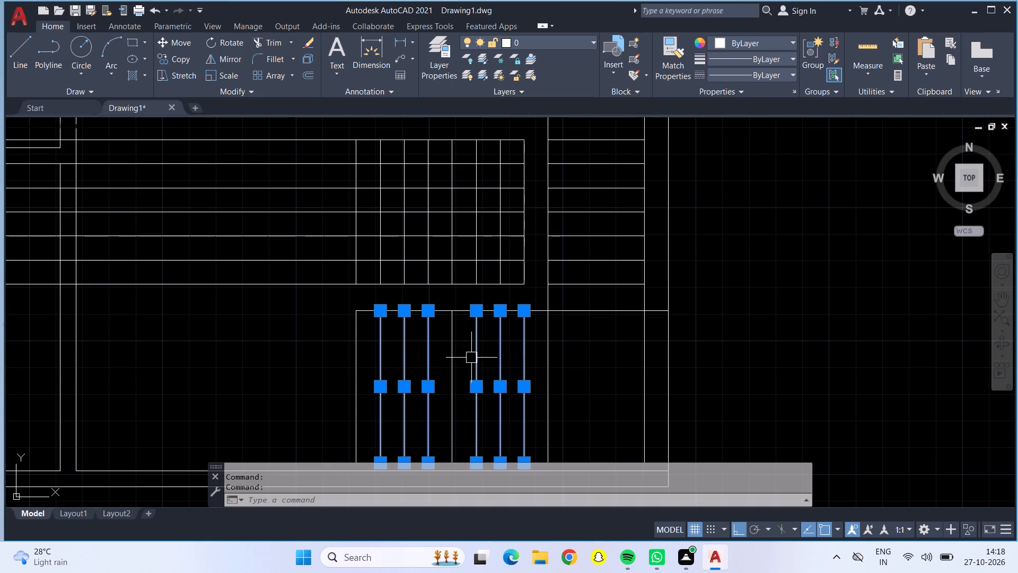
left_click(451, 362)
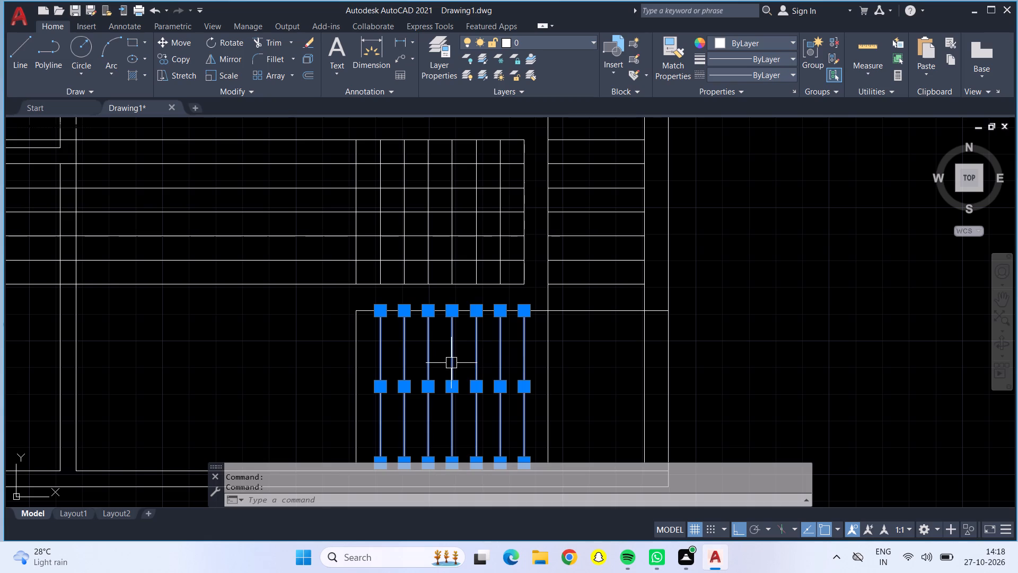
key("Delete")
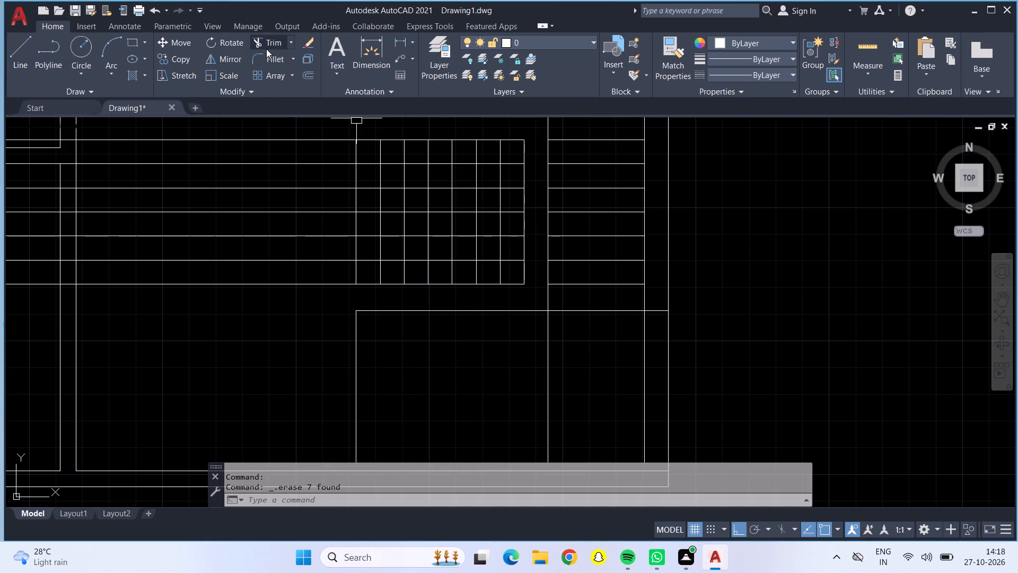
Trim the remaining vertical line, 3' from the inner right wall, where it extends into the 9' by 5' corner area.
left_click(266, 49)
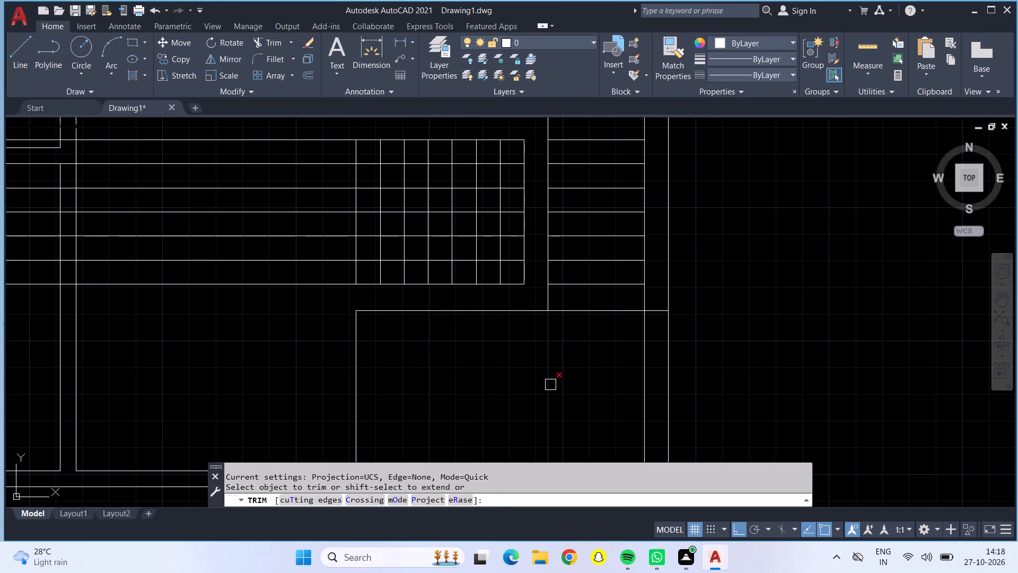
left_click(548, 384)
scroll(548, 384, "down", 1)
key("Escape")
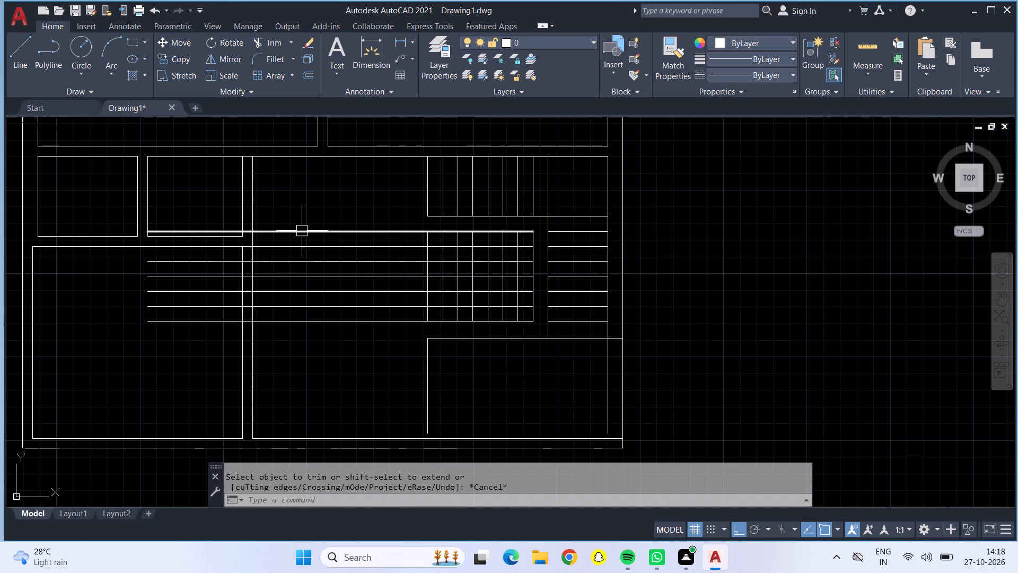
Erase the seven long horizontal line pieces that run across the partition to the inner grid's right edge.
left_click_drag(302, 230, 304, 239)
left_click(315, 250)
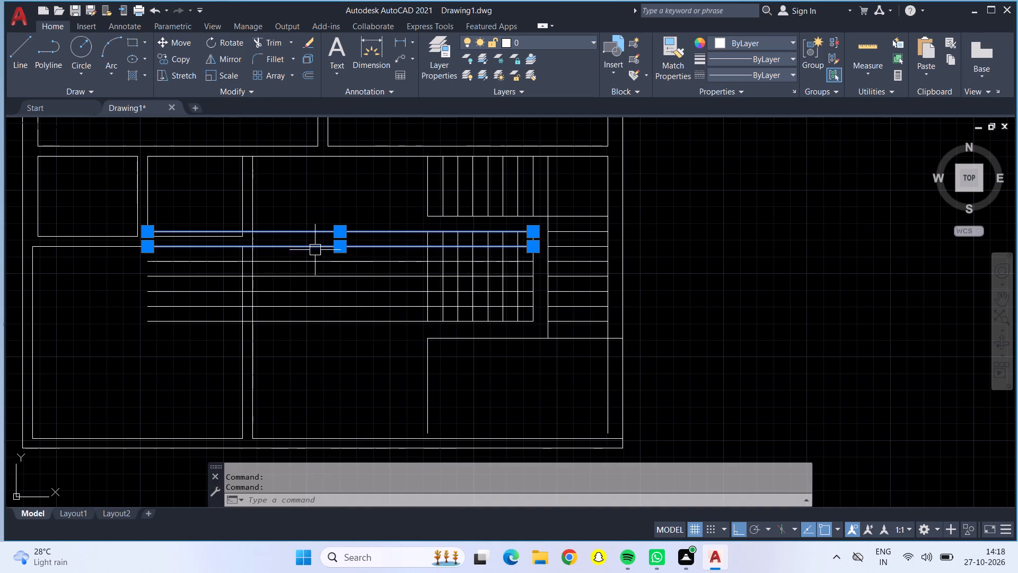
left_click(318, 264)
left_click(323, 277)
left_click(330, 293)
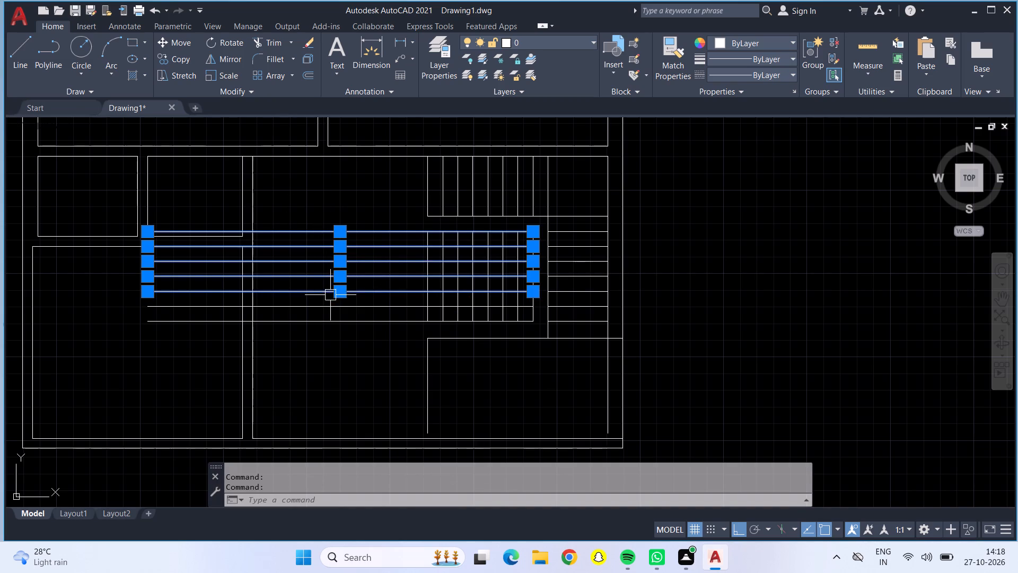
left_click(332, 303)
left_click(337, 320)
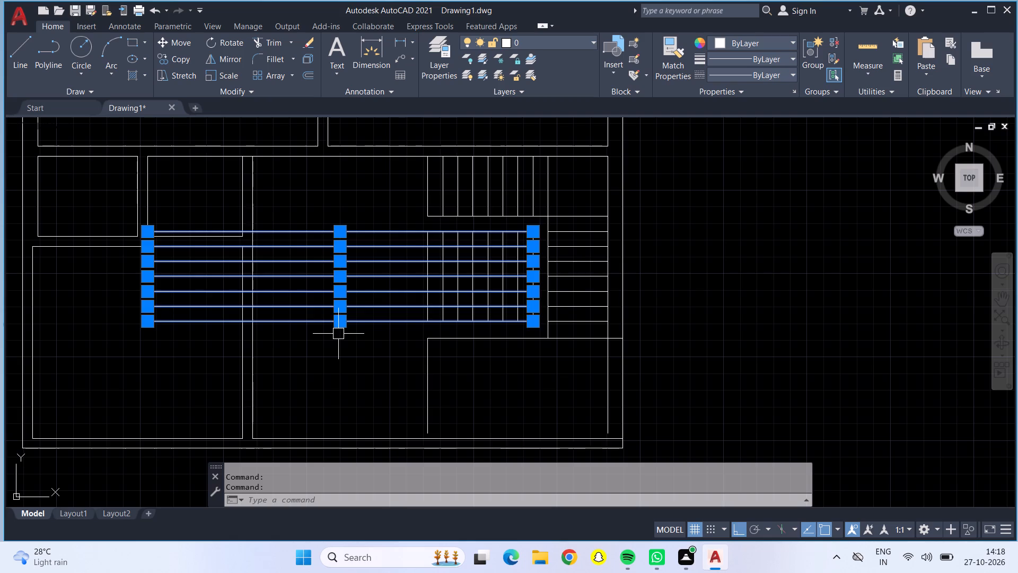
key("Delete")
Erase the eight leftover vertical line pieces in the open area between the upper stair flight and the 9' by 5' corner area.
left_click_drag(419, 293, 444, 296)
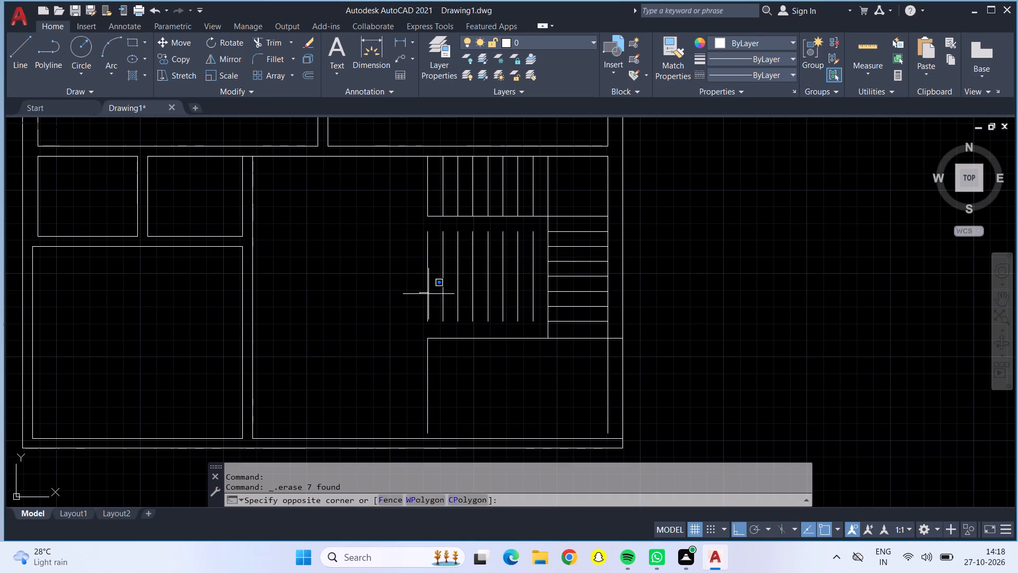
left_click_drag(444, 296, 508, 298)
left_click(531, 303)
left_click_drag(517, 304, 508, 305)
left_click_drag(490, 306, 486, 306)
left_click(453, 302)
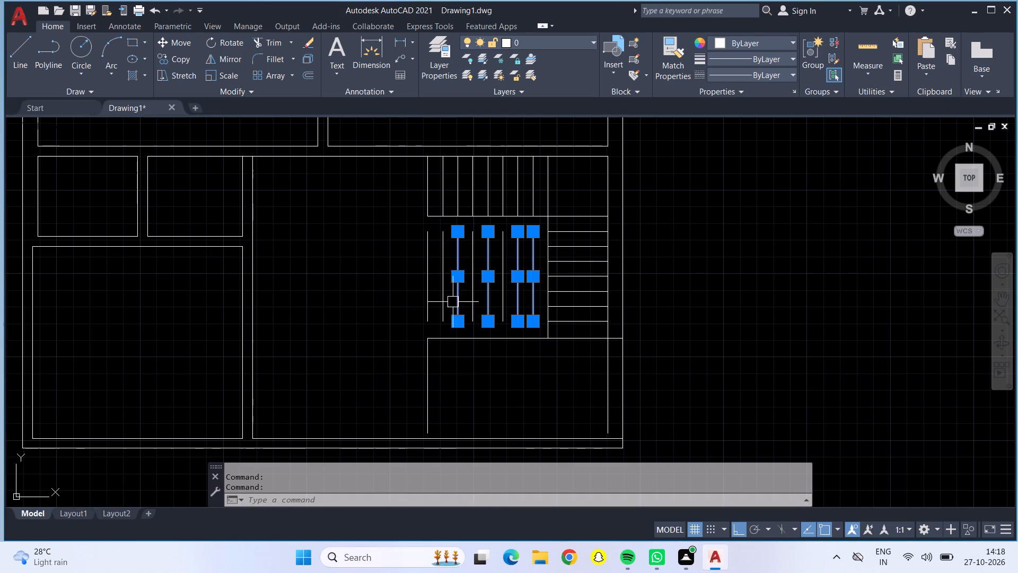
left_click(440, 295)
left_click(432, 293)
left_click(468, 301)
left_click(499, 305)
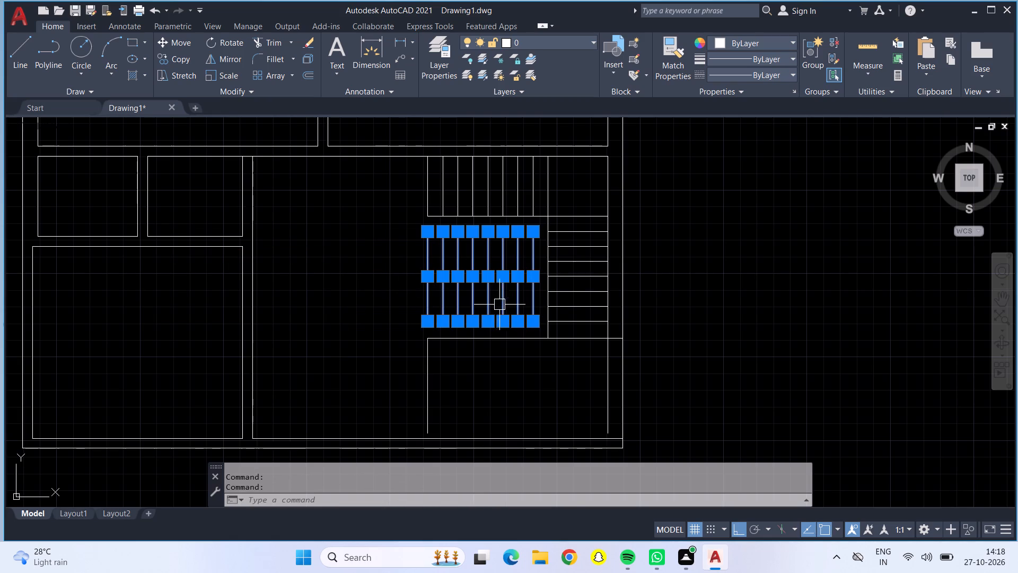
key("Delete")
Check the clear dimensions of the large room around the stairs with Quick Measure.
scroll(496, 293, "down", 1)
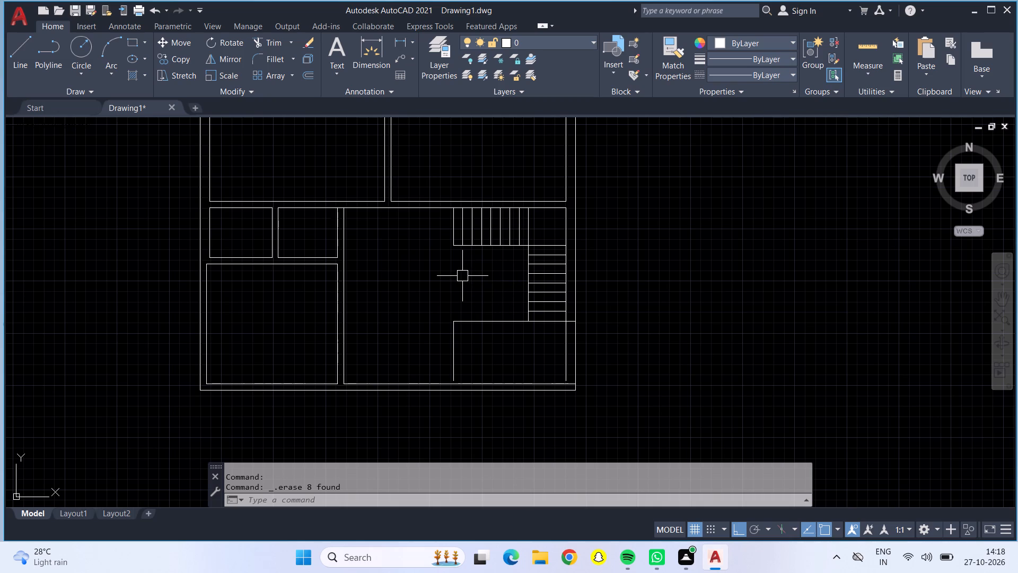
middle_click_drag(462, 275, 467, 321)
scroll(485, 321, "up", 1)
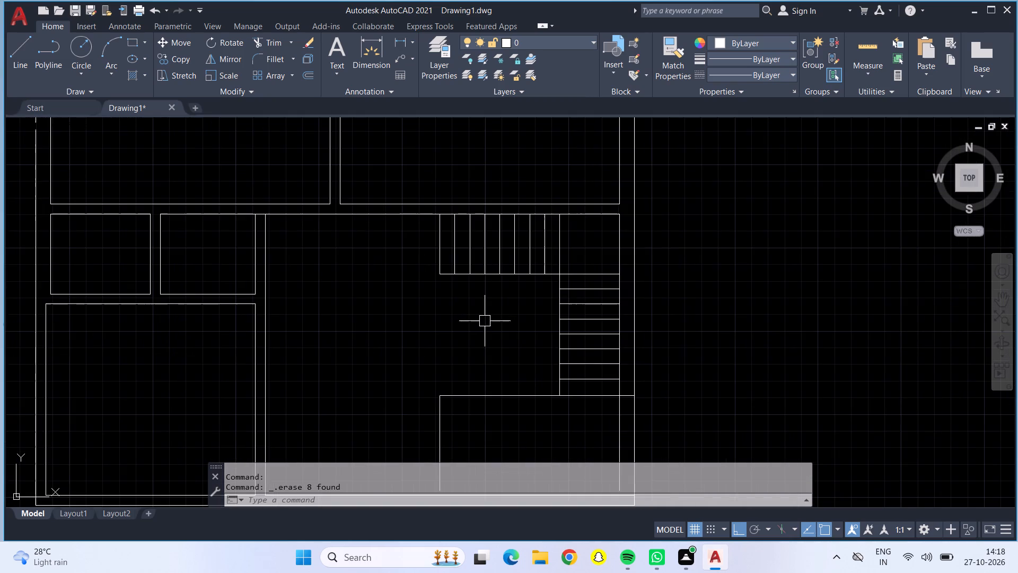
scroll(472, 332, "down", 1)
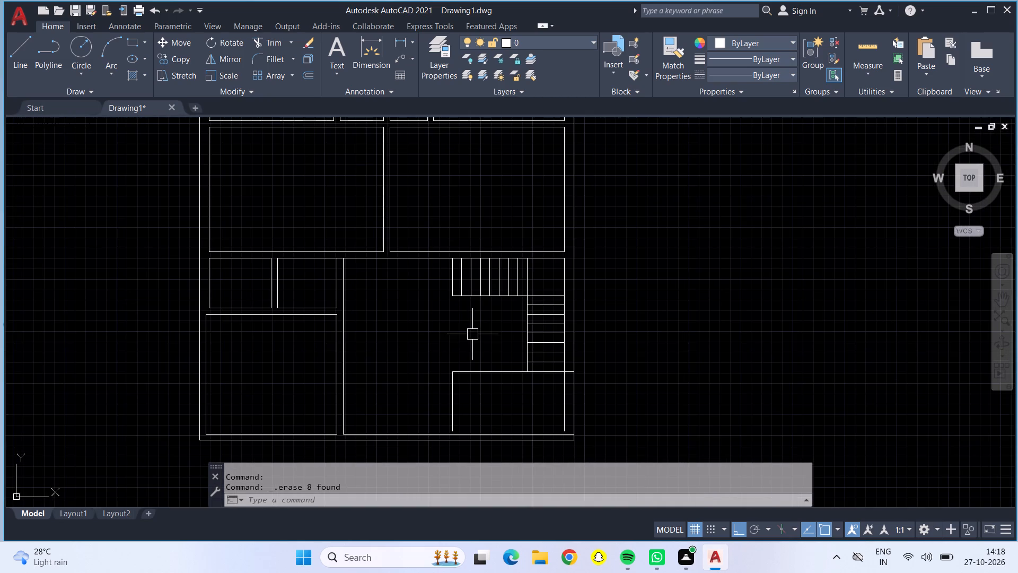
middle_click_drag(478, 336, 512, 307)
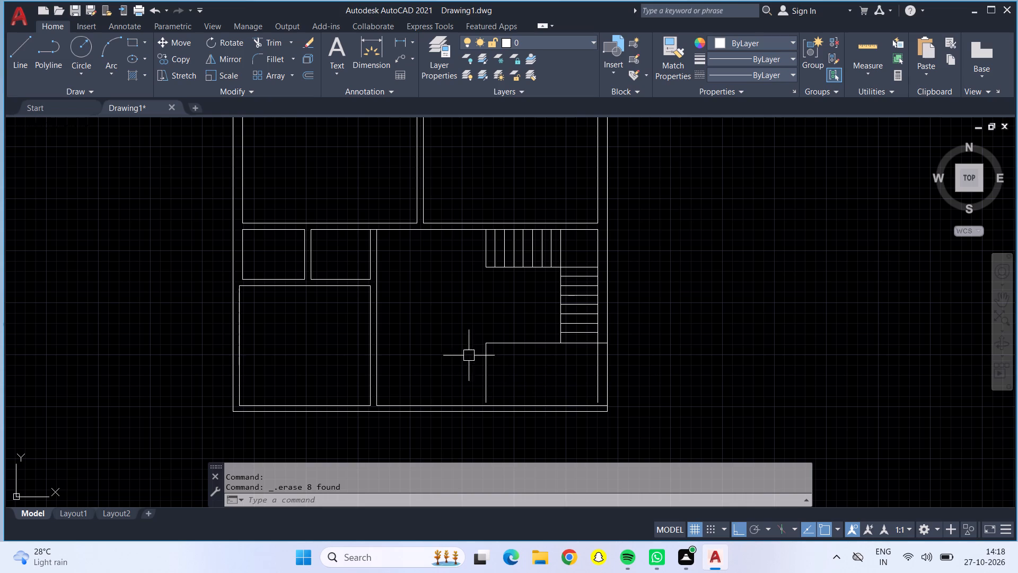
left_click(877, 37)
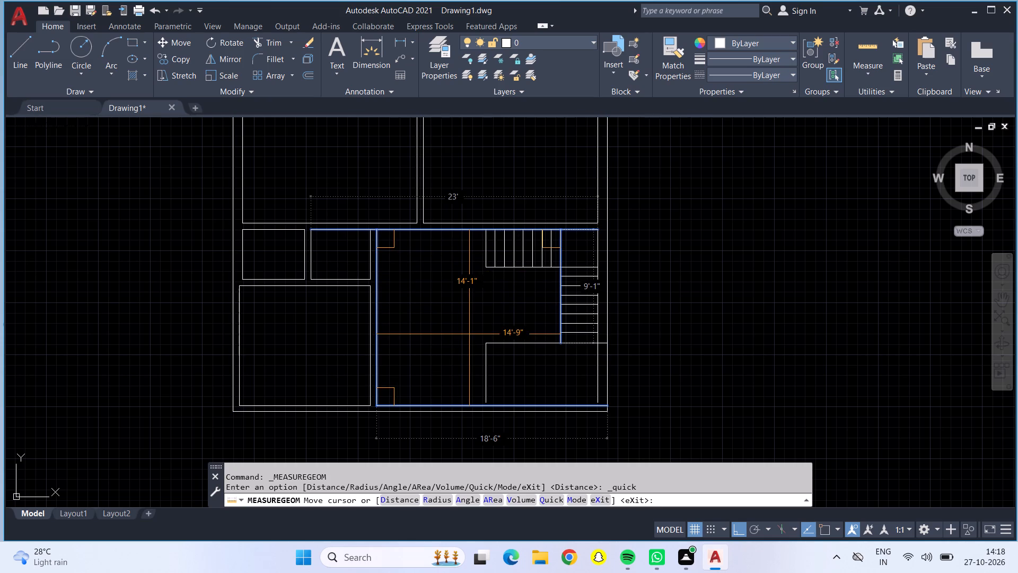
key("Escape")
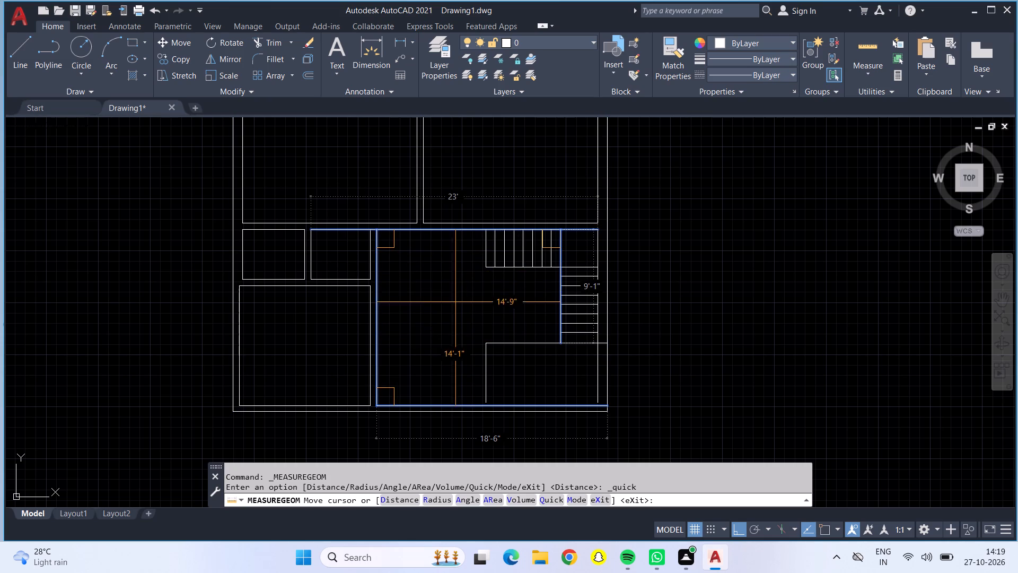
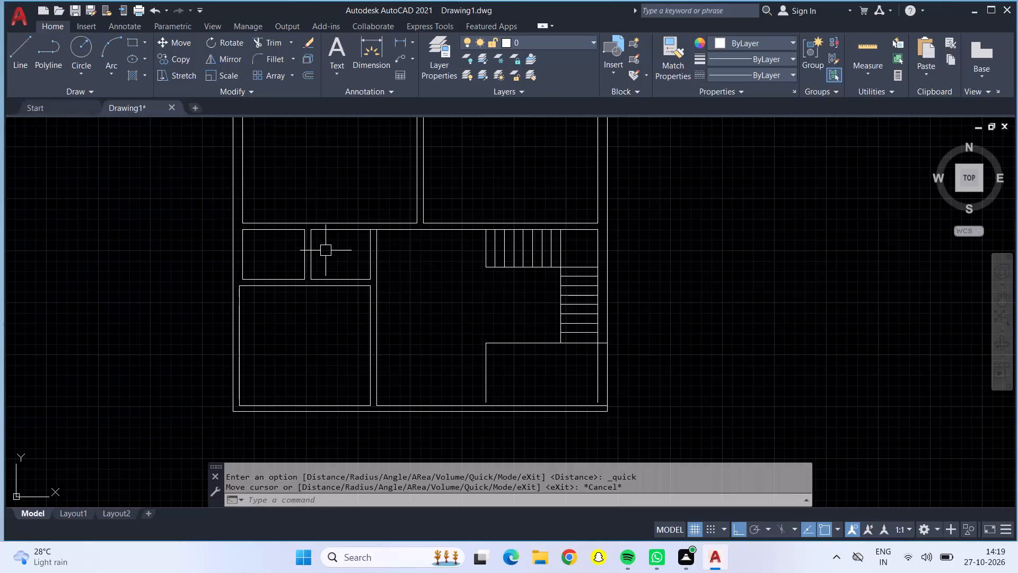
Trim the short end of the corner area's upper line where it crosses the right outer wall's 9" thickness.
scroll(526, 263, "down", 1)
middle_click_drag(479, 282, 479, 282)
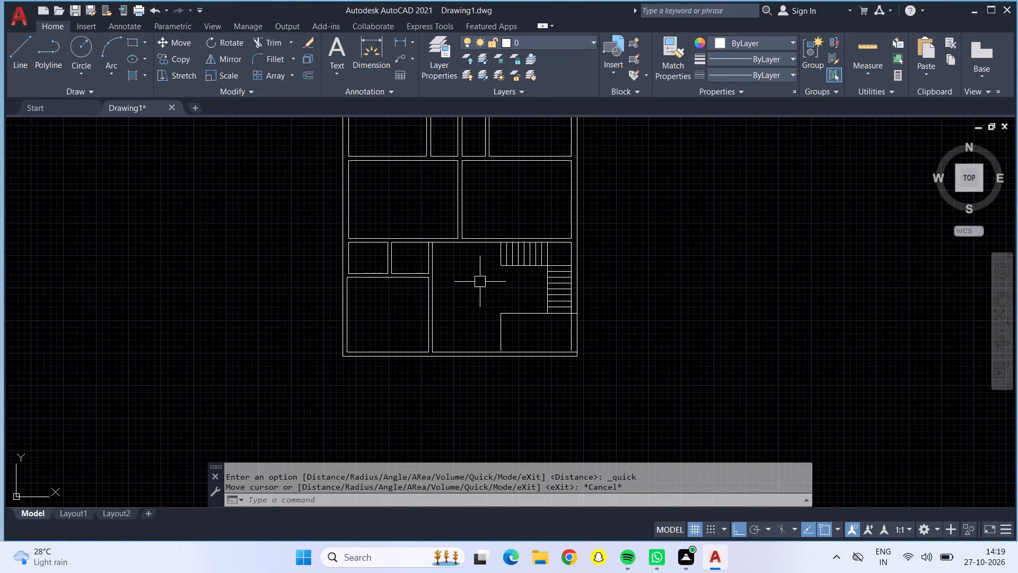
middle_click_drag(479, 282, 534, 437)
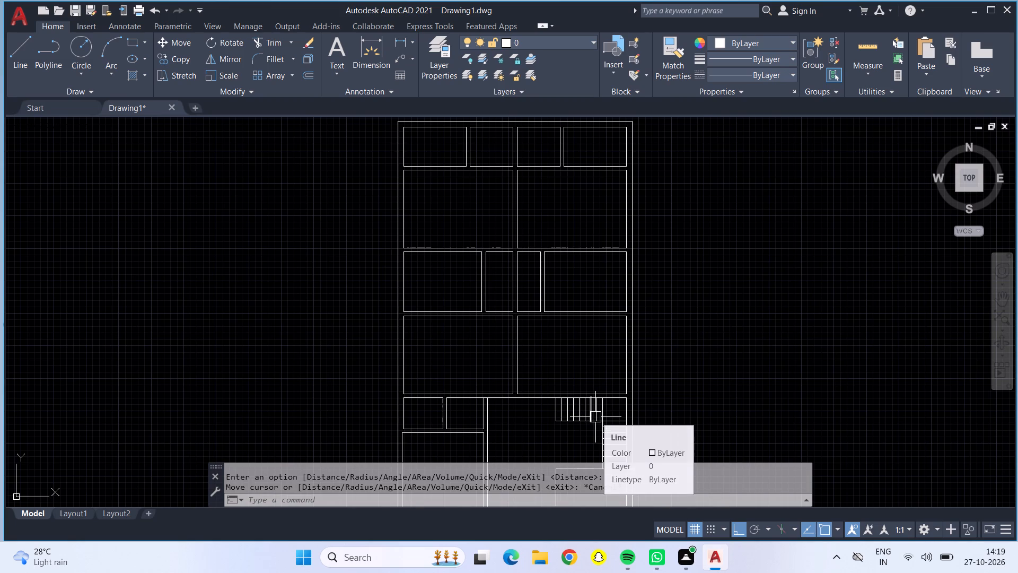
middle_click_drag(575, 214, 626, 344)
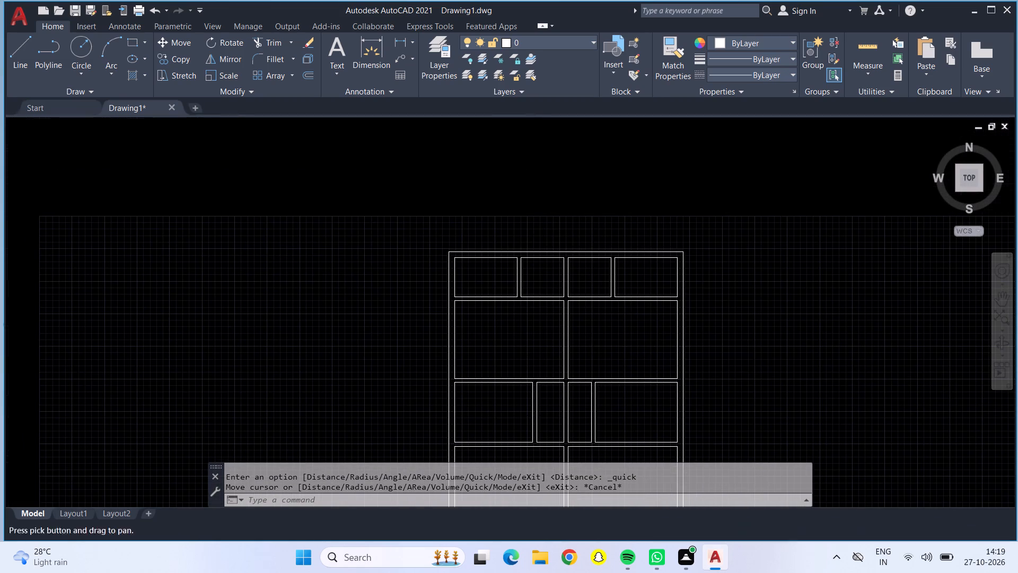
scroll(484, 290, "up", 1)
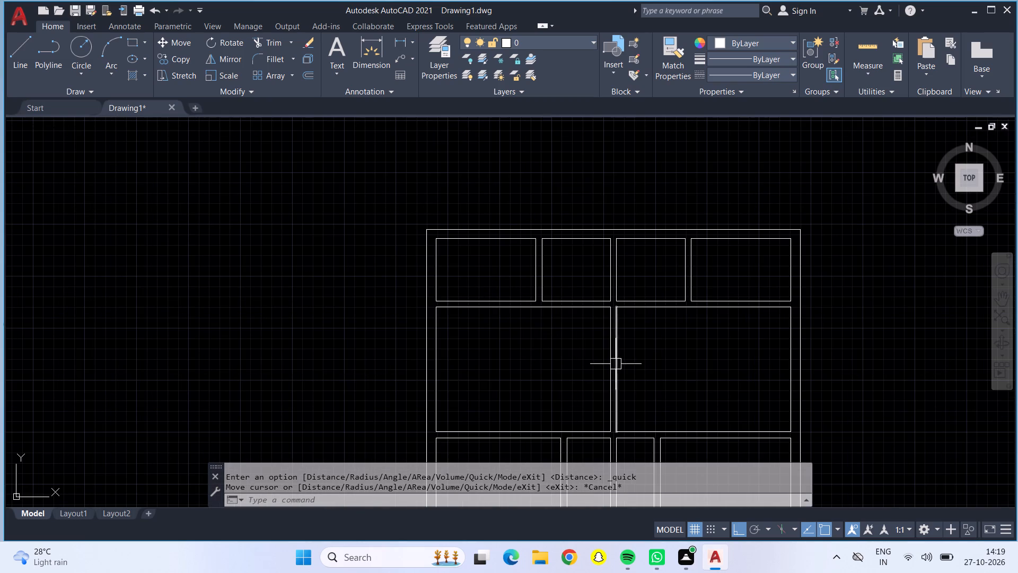
scroll(661, 375, "down", 2)
middle_click_drag(696, 410, 671, 286)
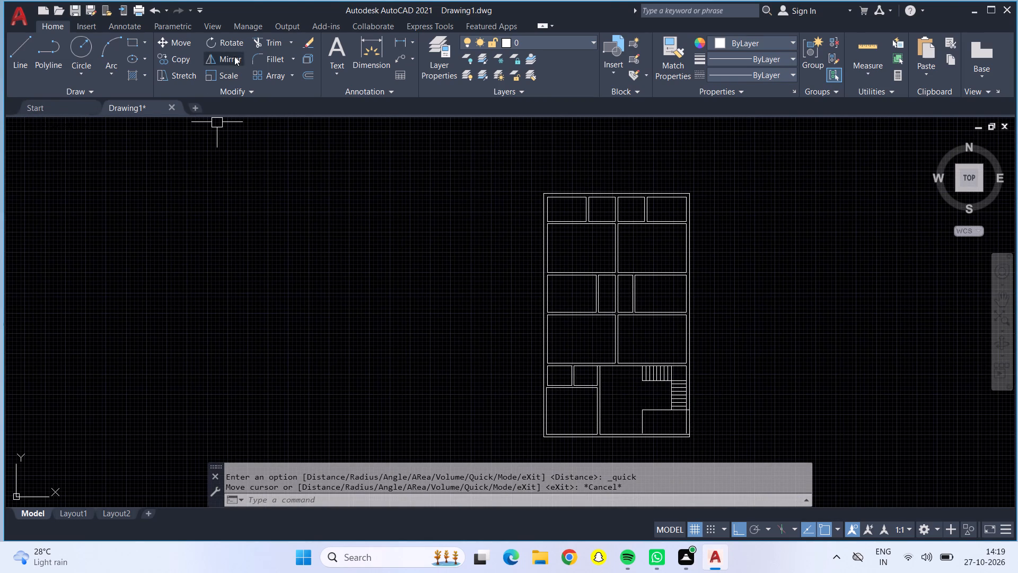
left_click_drag(263, 40, 268, 40)
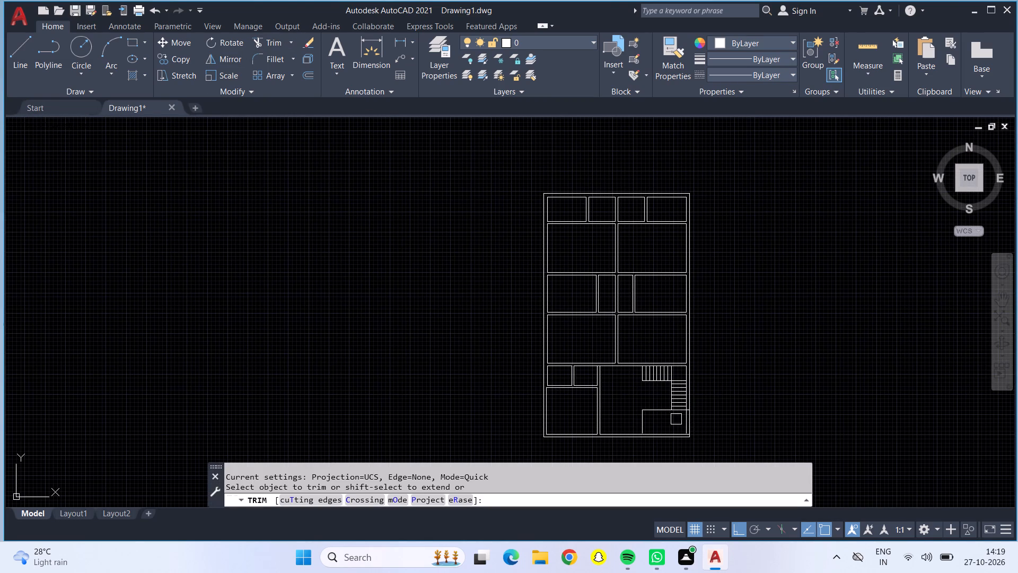
scroll(694, 415, "up", 3)
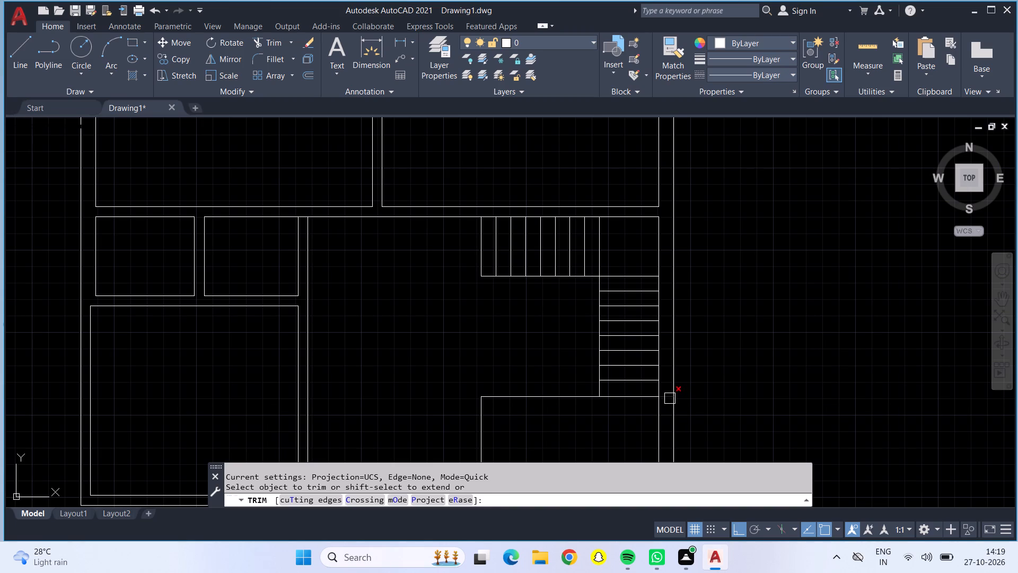
left_click(670, 398)
scroll(663, 398, "down", 1)
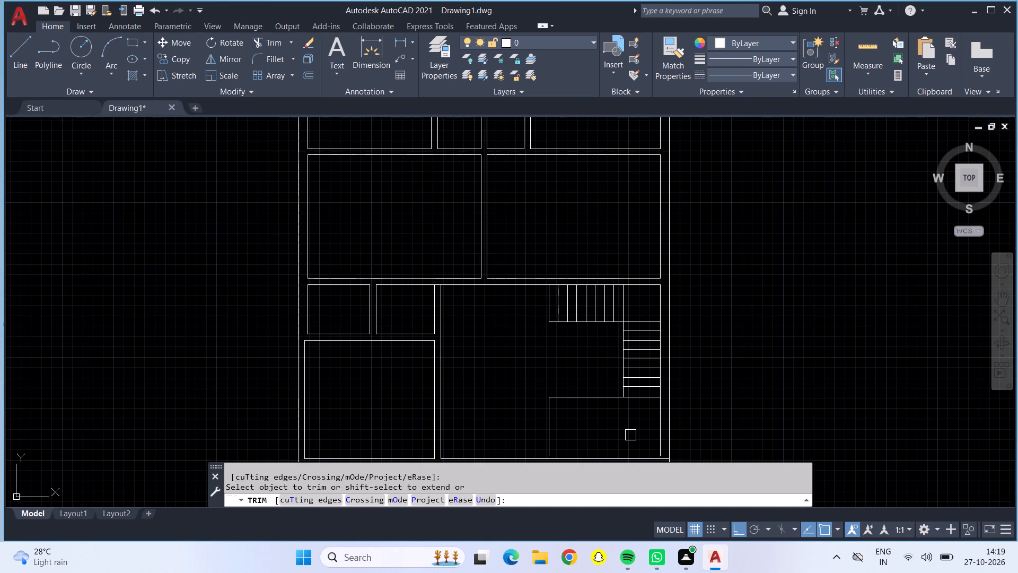
middle_click_drag(626, 422, 622, 395)
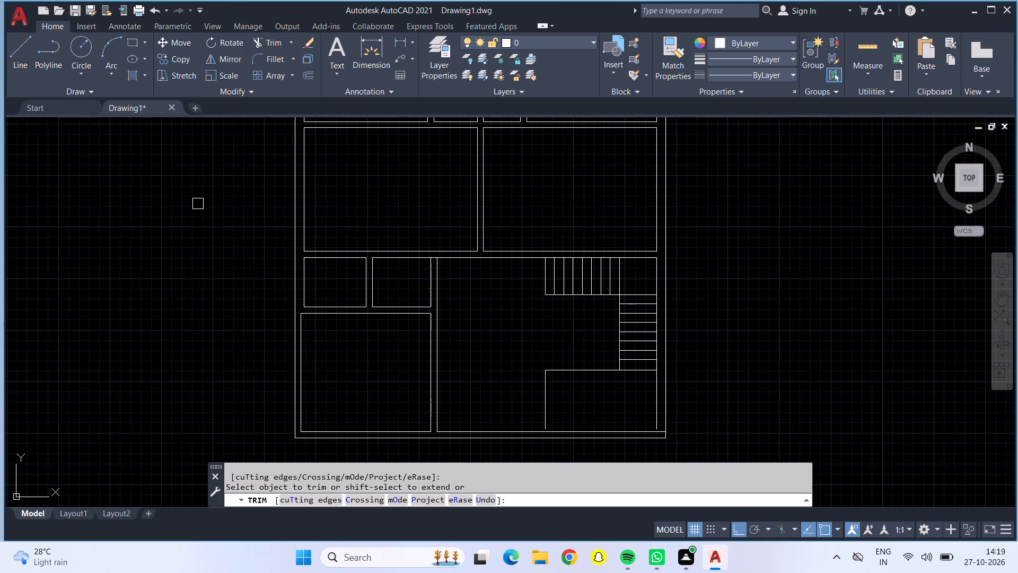
key("Escape")
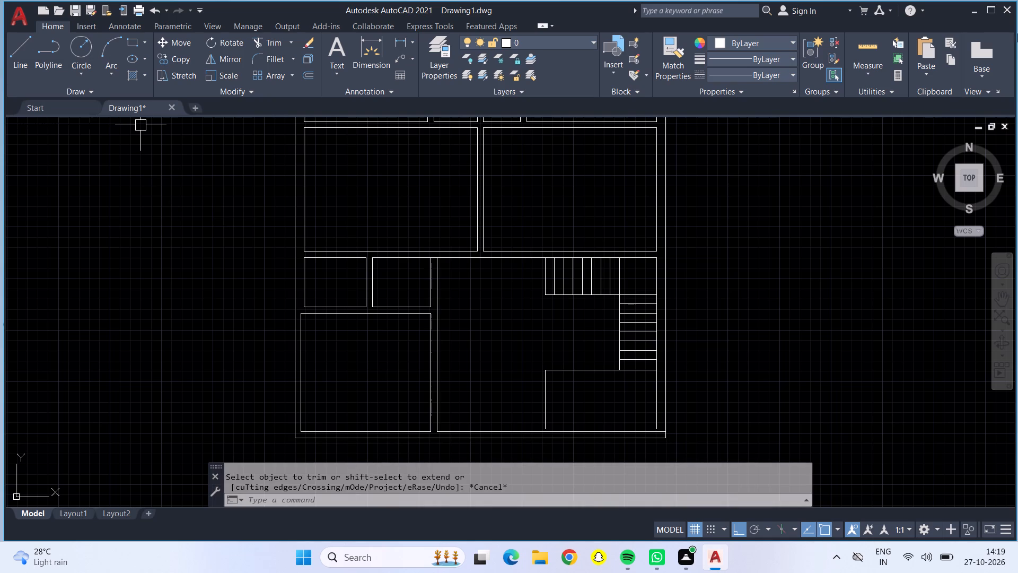
Outline a 3' wide door opening across the partition above the stair room, starting 6" right of the central vertical partition.
left_click(9, 54)
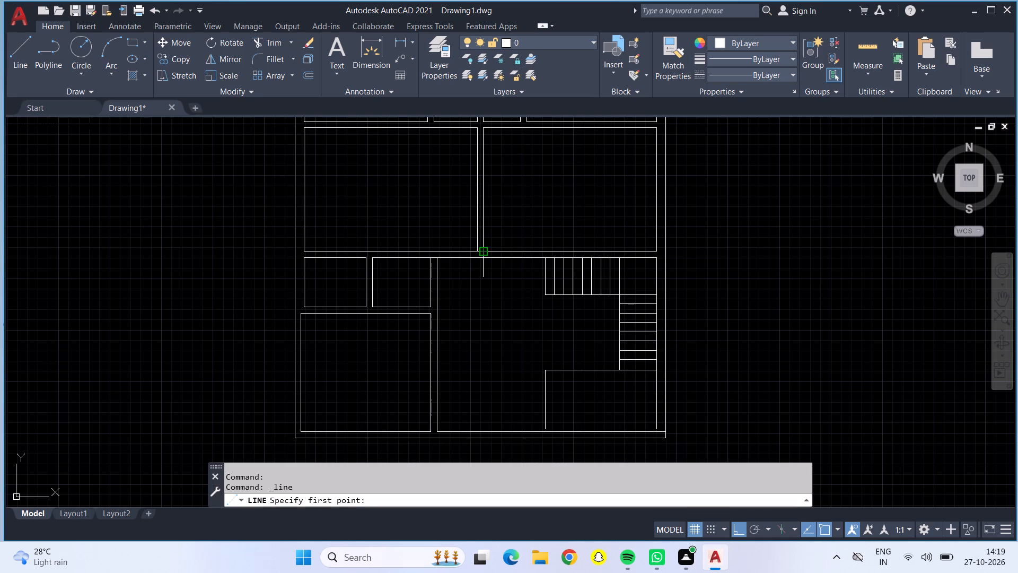
scroll(479, 253, "up", 4)
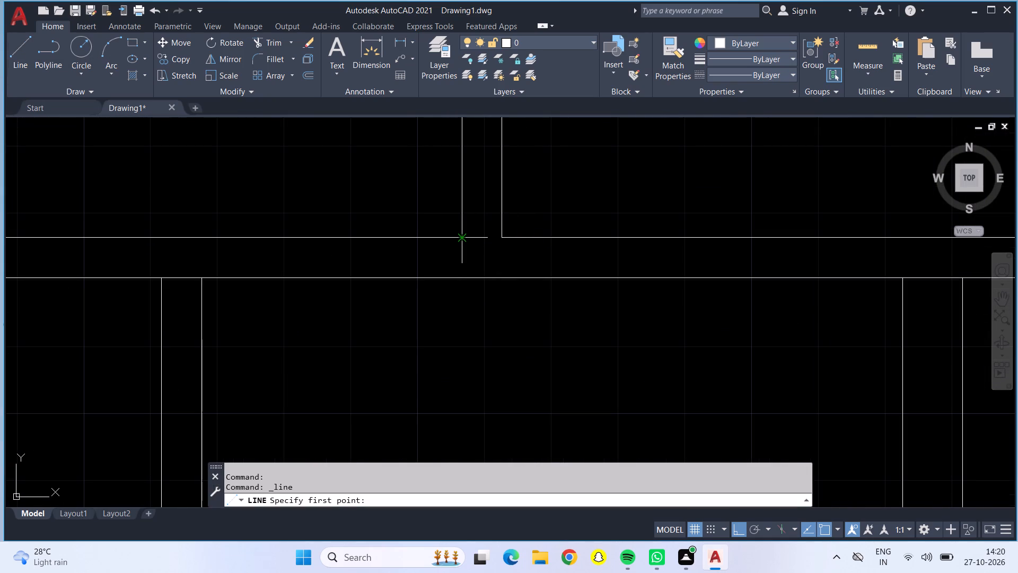
scroll(487, 248, "down", 2)
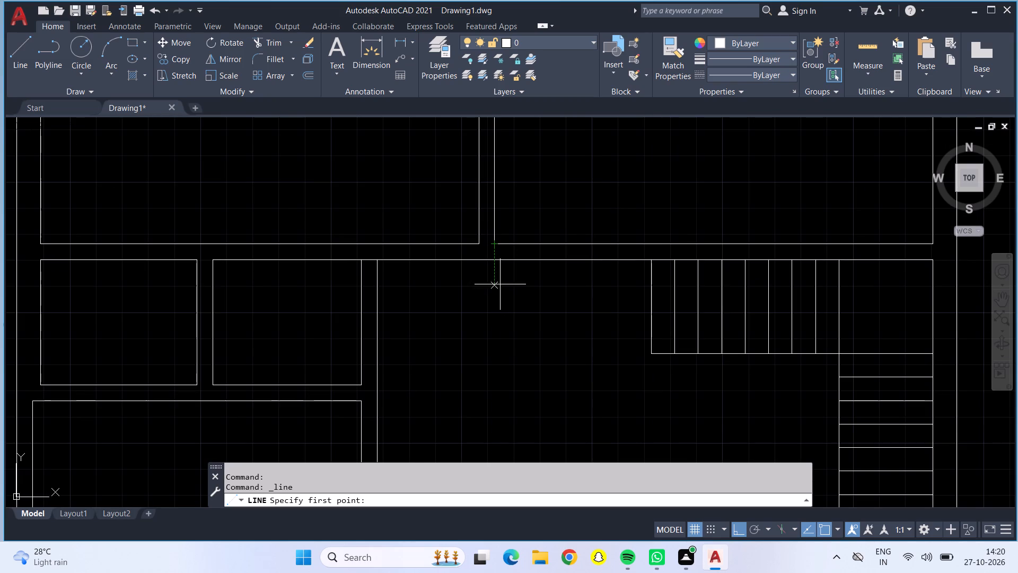
left_click(494, 244)
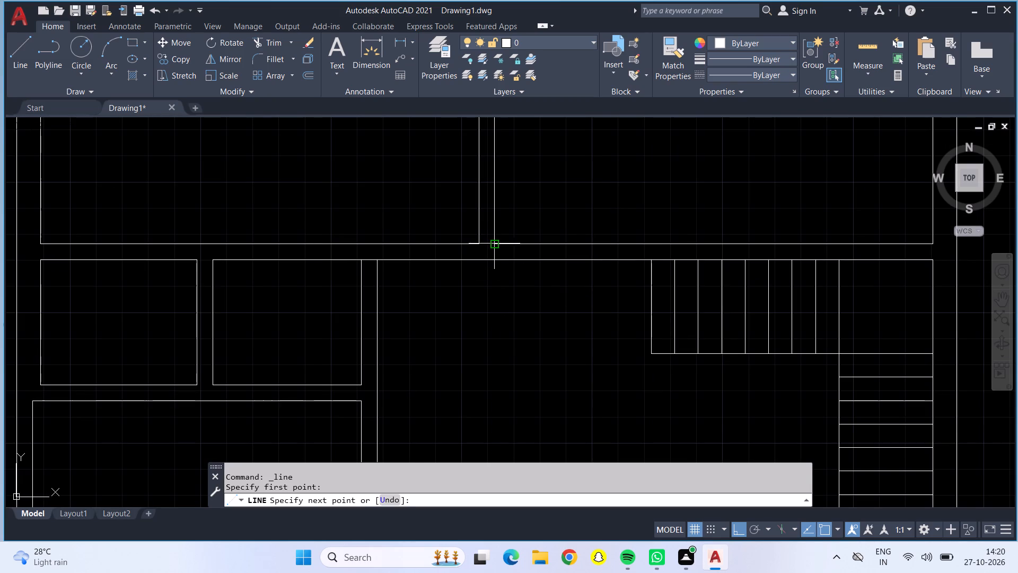
key("6")
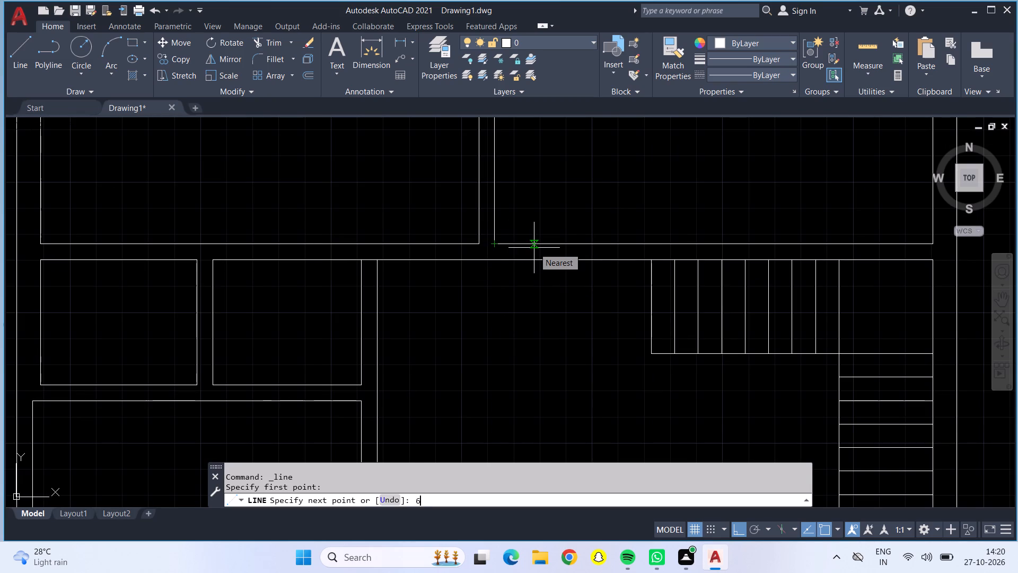
key("shift+quotedbl")
key("Return")
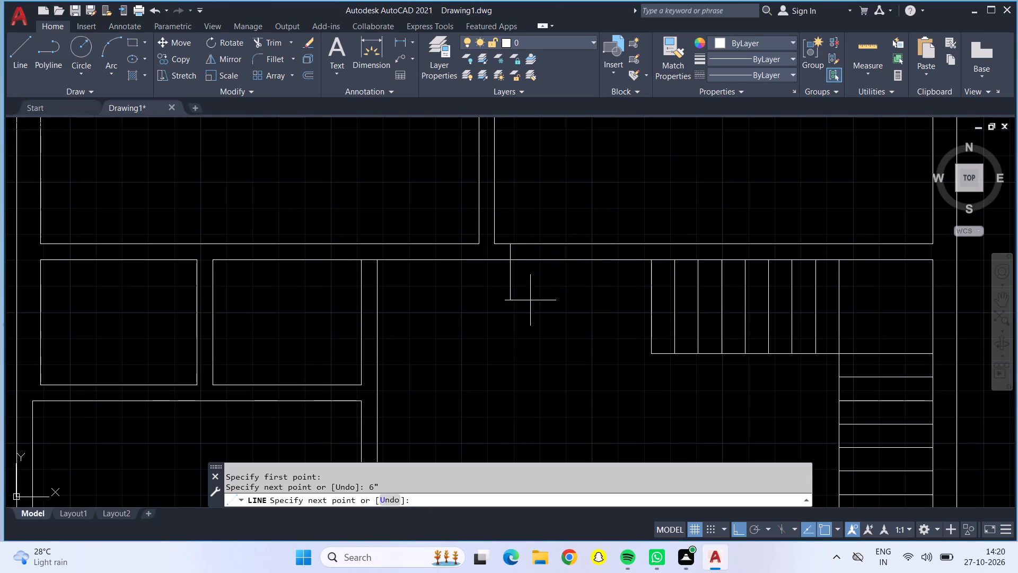
left_click(510, 261)
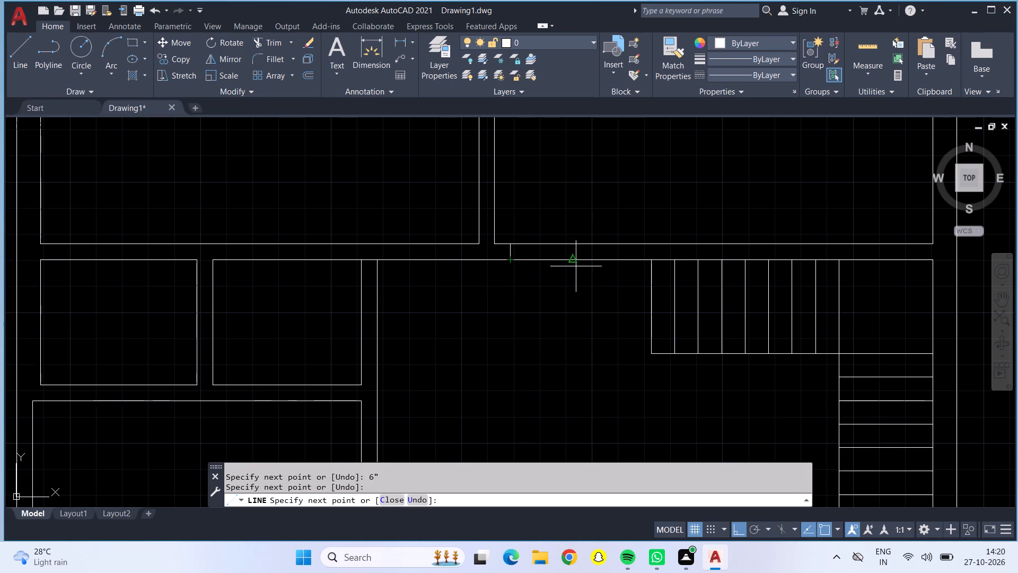
type("3'")
key("Return")
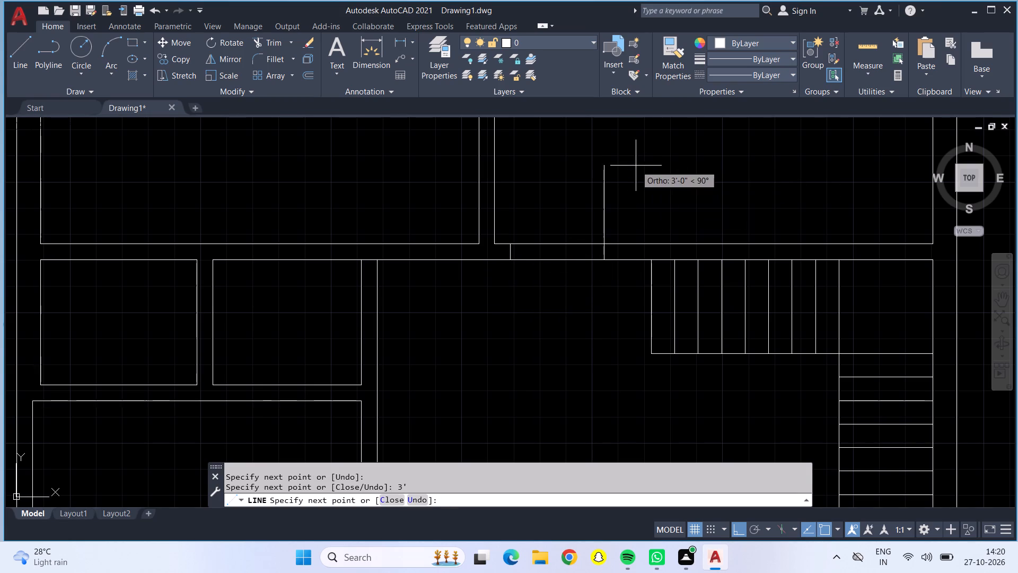
left_click(607, 243)
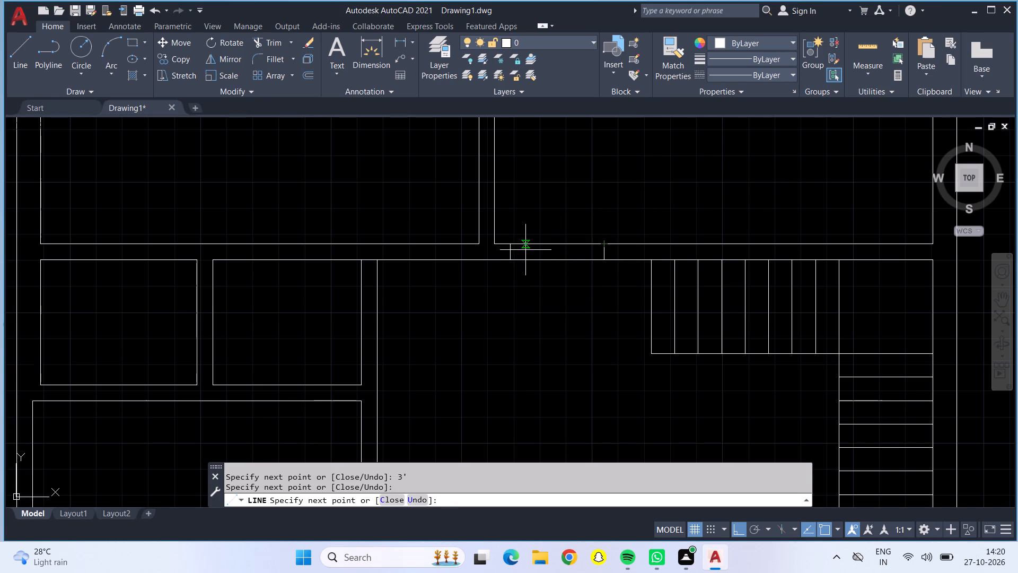
left_click(512, 245)
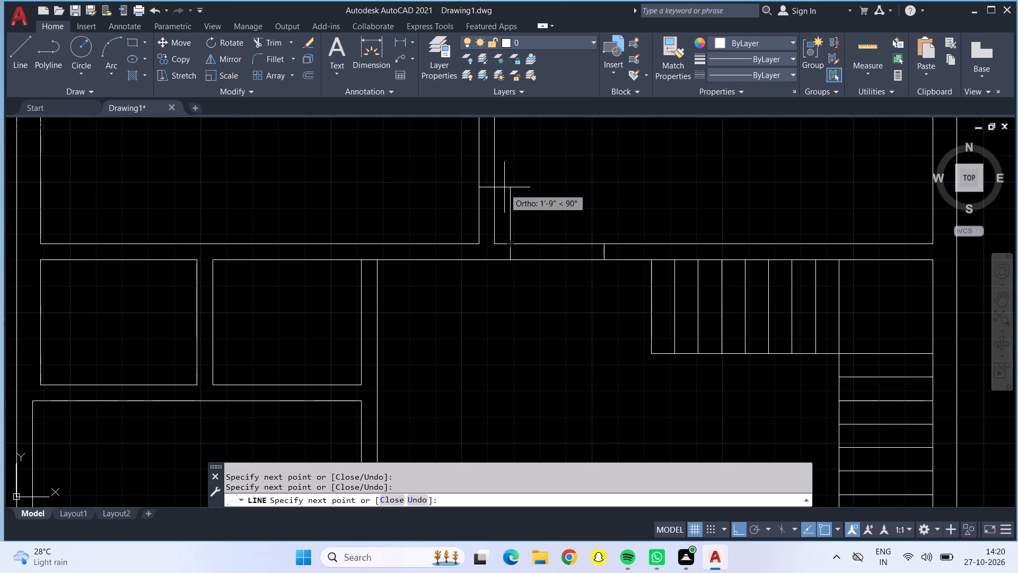
Draw a 3' door leaf line upward from the upper end of the new opening's left jamb.
type("3'")
key("Return")
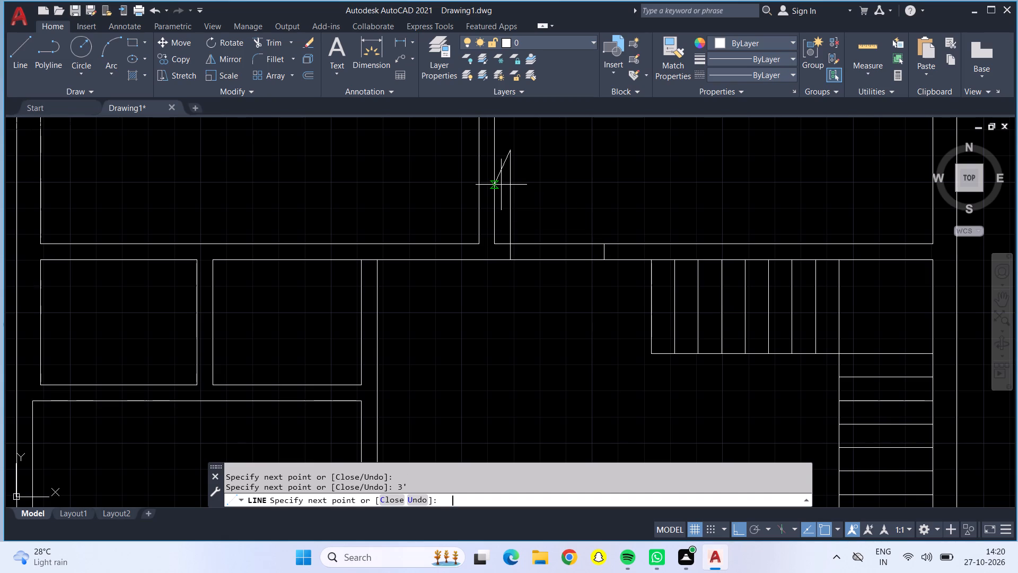
key("Return")
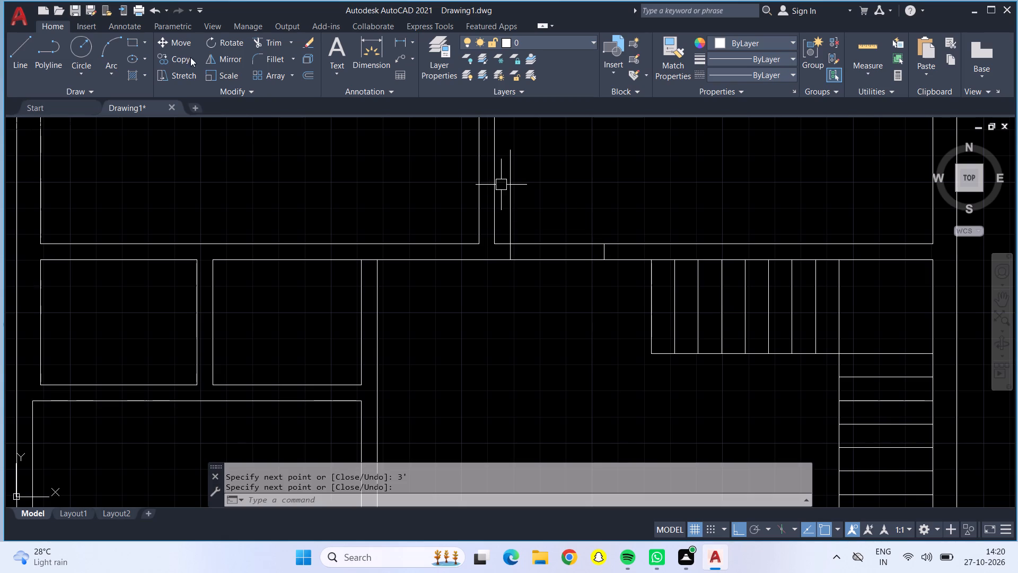
Outline a matching 3' wide door opening across the same partition, starting 6" left of the central vertical partition.
left_click(18, 56)
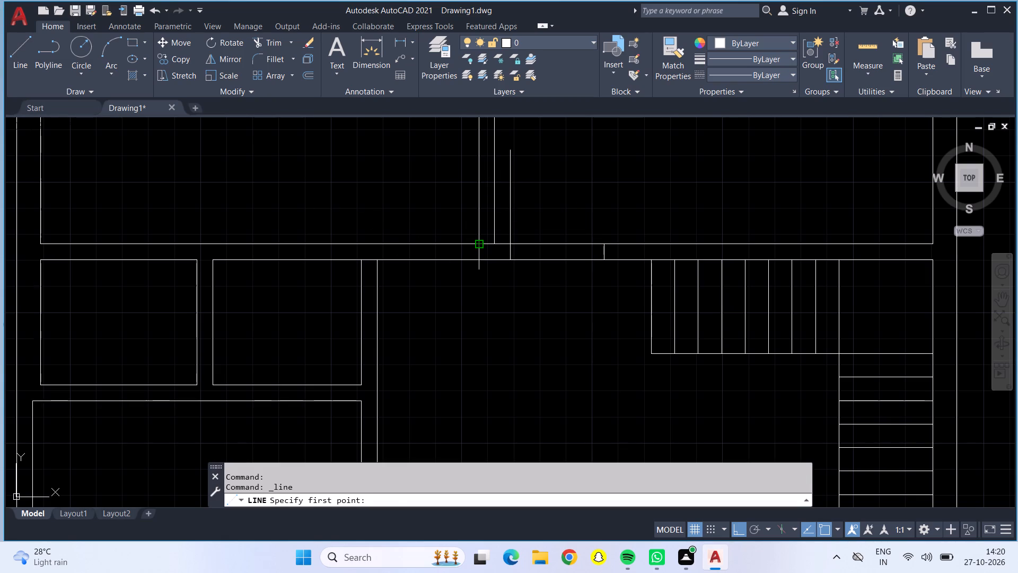
left_click(476, 244)
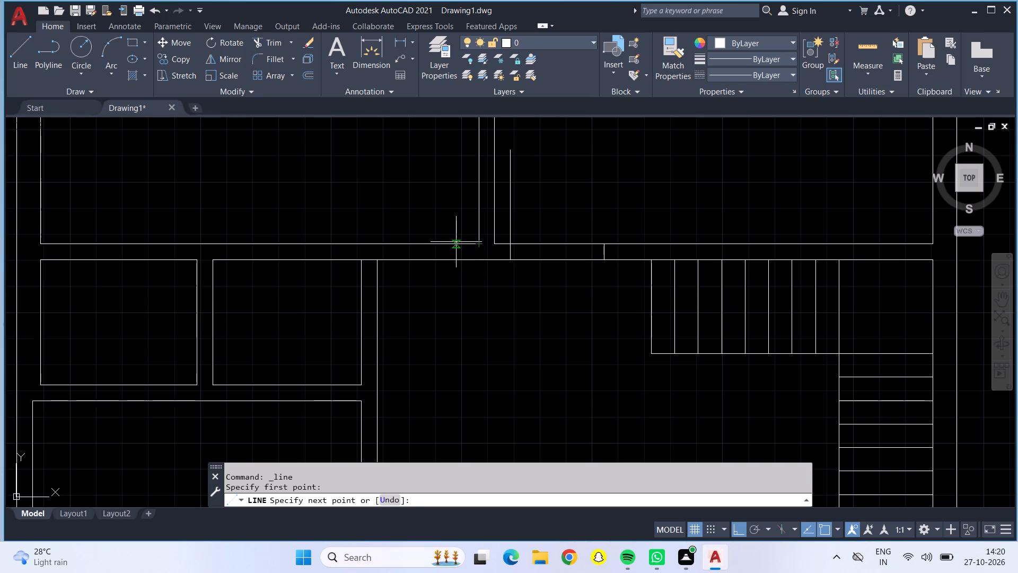
type("6\"")
key("Return")
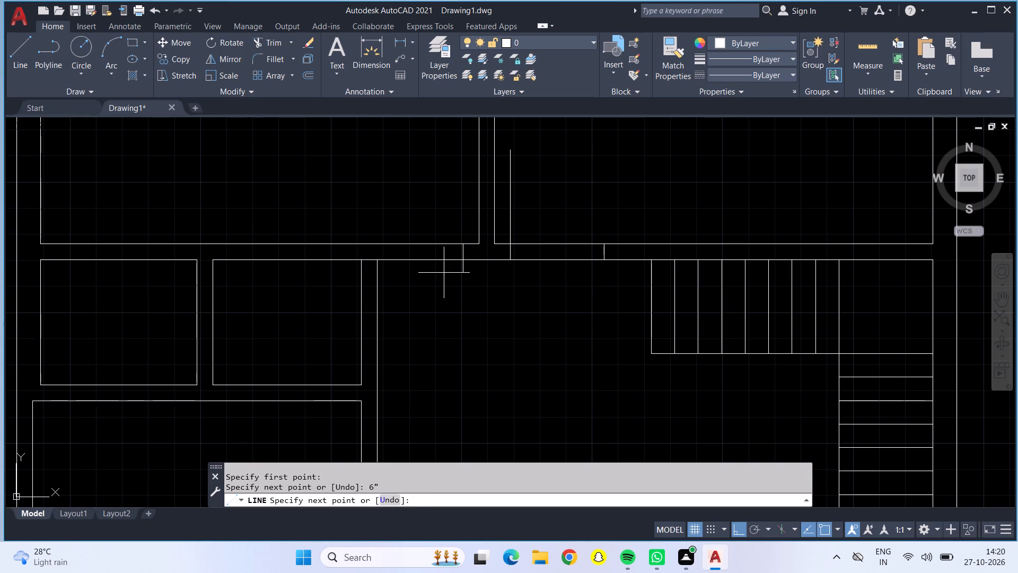
left_click(464, 262)
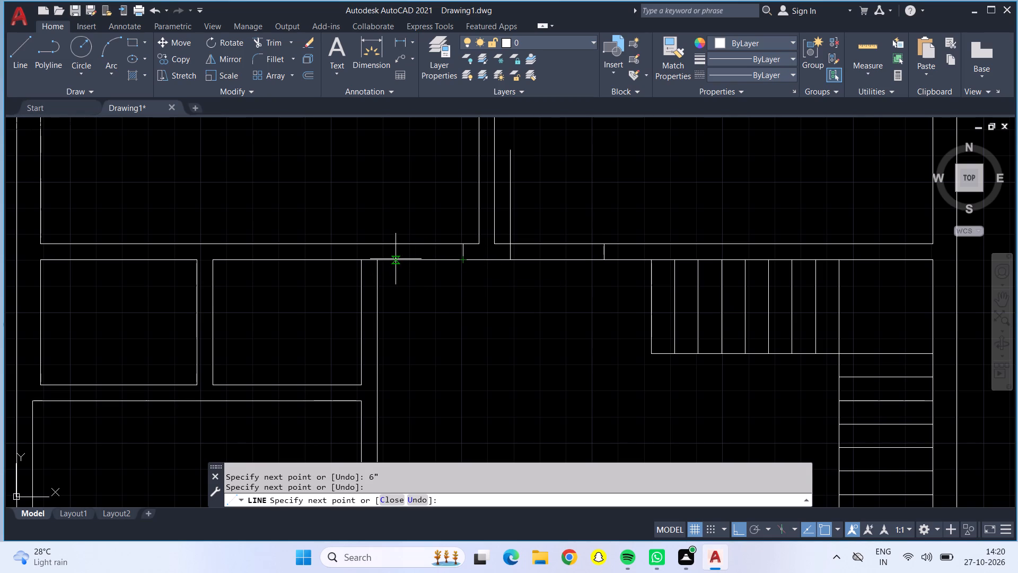
type("3'")
key("Return")
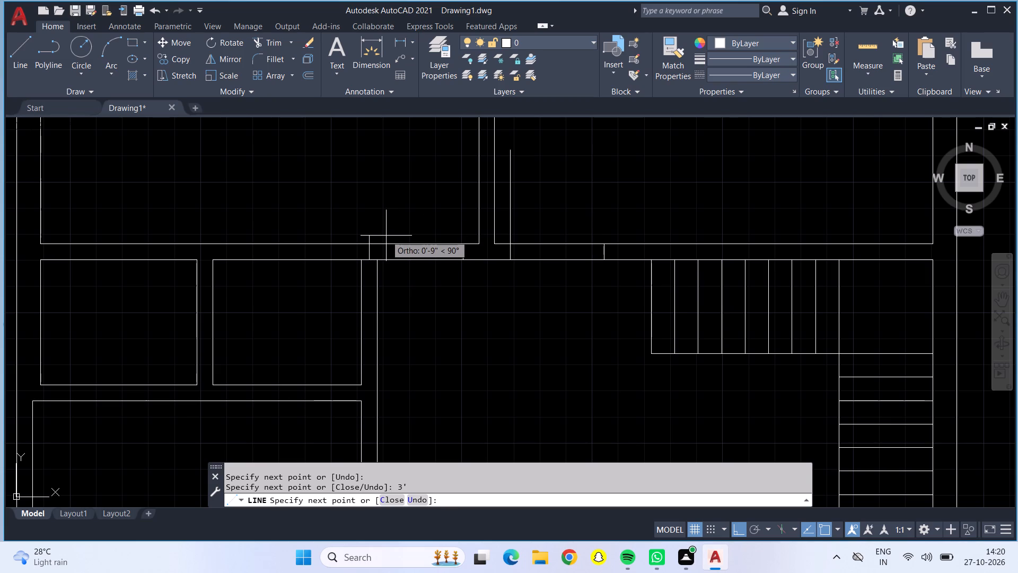
left_click(372, 239)
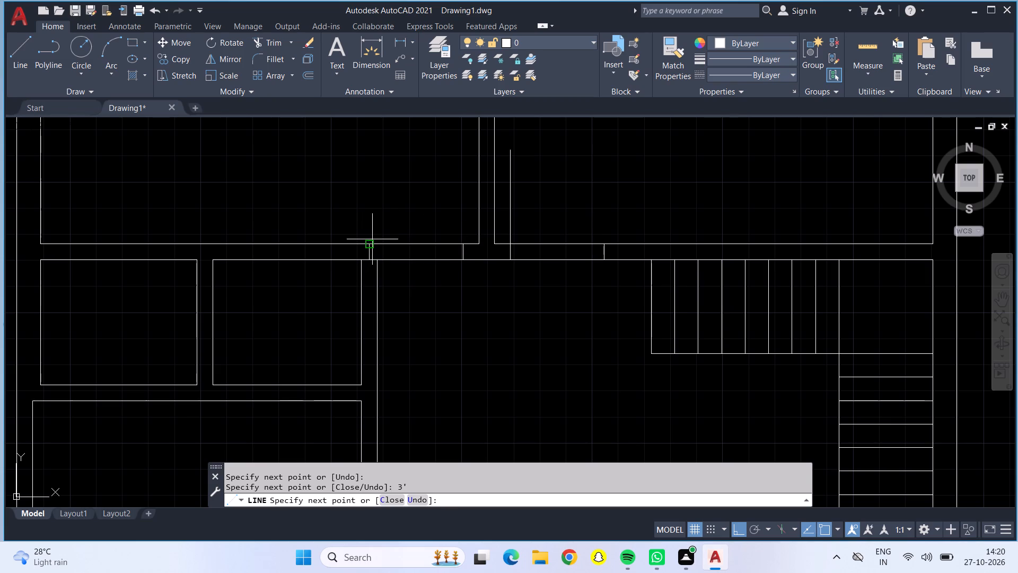
left_click(466, 246)
Draw a 3' door leaf line upward from the upper end of the second opening's right jamb.
type("3'")
key("Return")
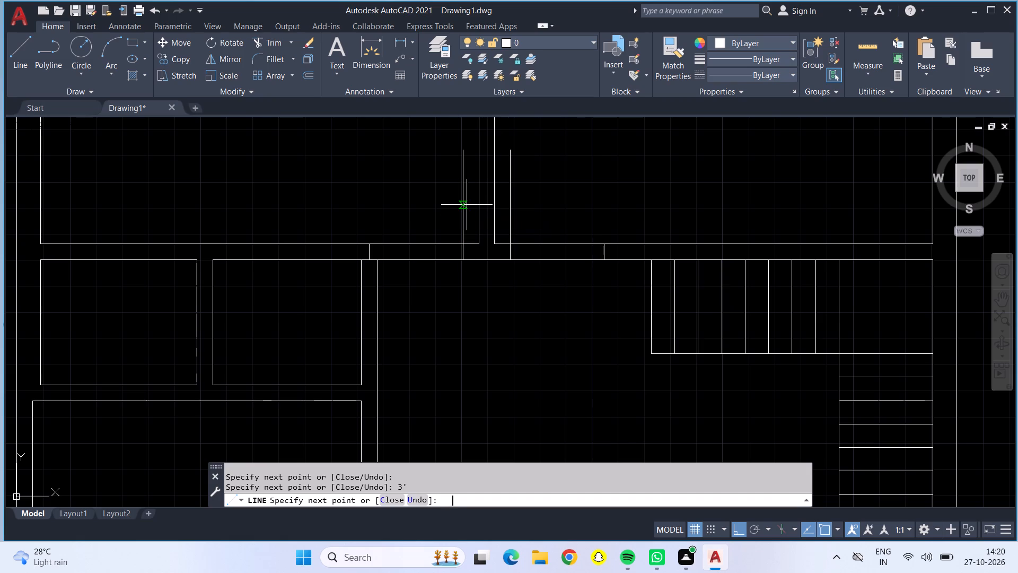
key("Escape")
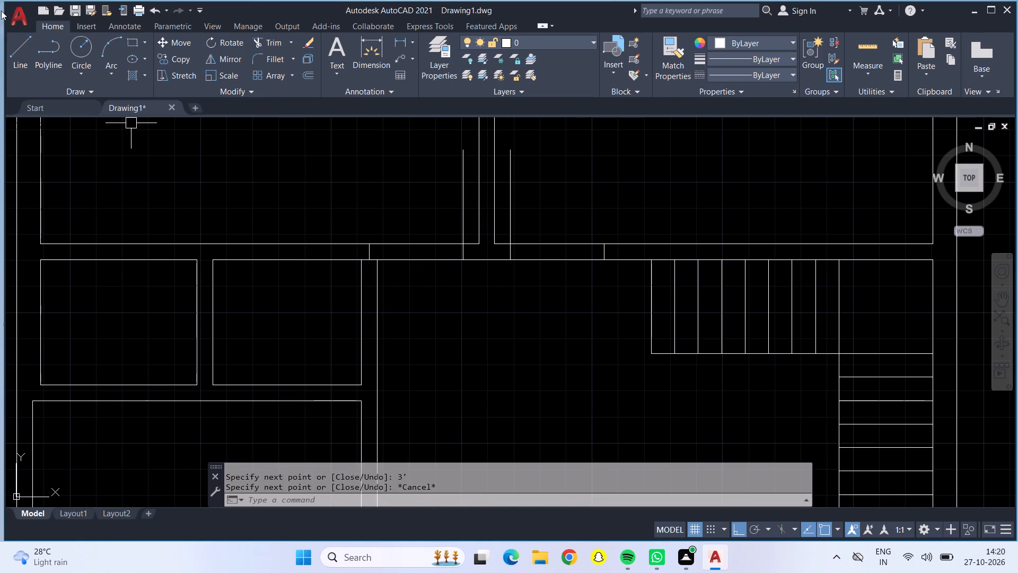
Trim away the right side line of the second small room, beside the large stair room.
left_click(22, 53)
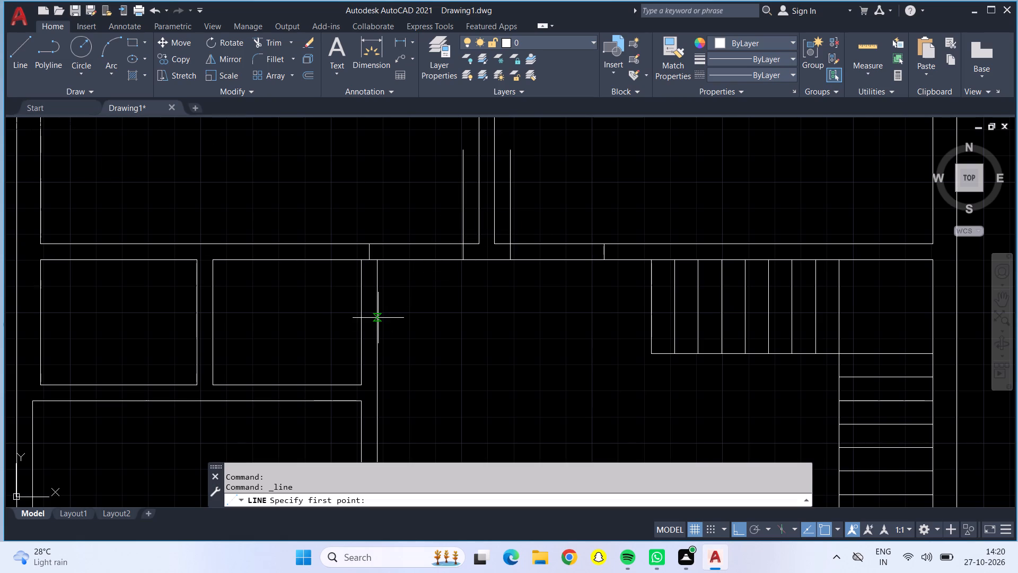
key("Escape")
left_click(271, 47)
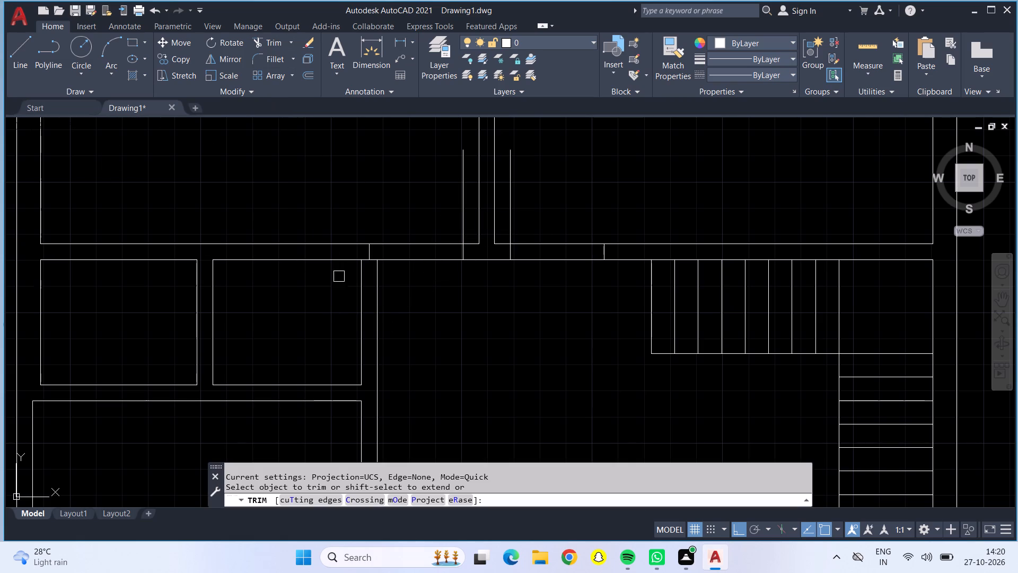
left_click(358, 310)
key("Escape")
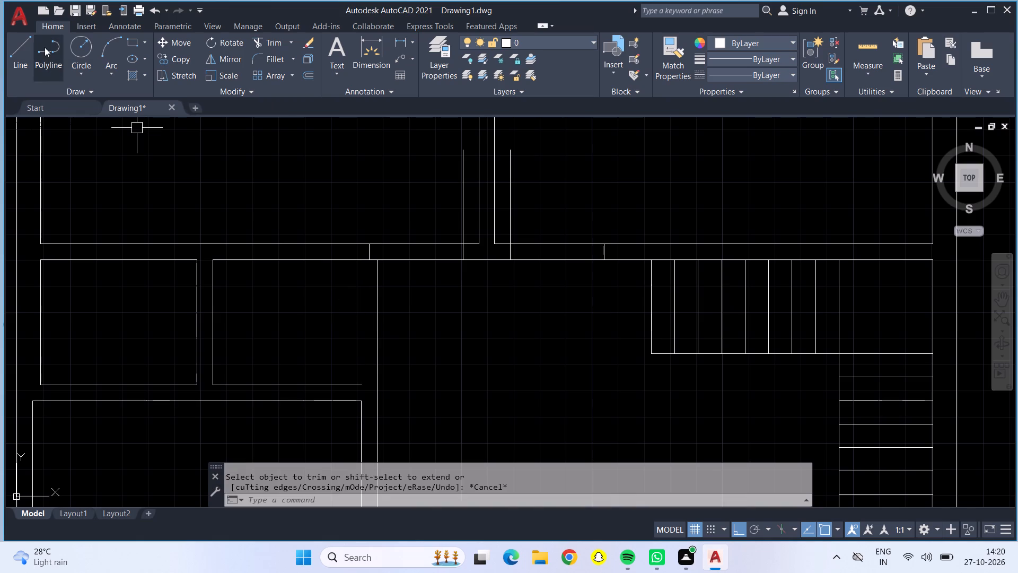
Draw a line extending the second small room's lower wall line right to the adjacent vertical partition line.
left_click(21, 42)
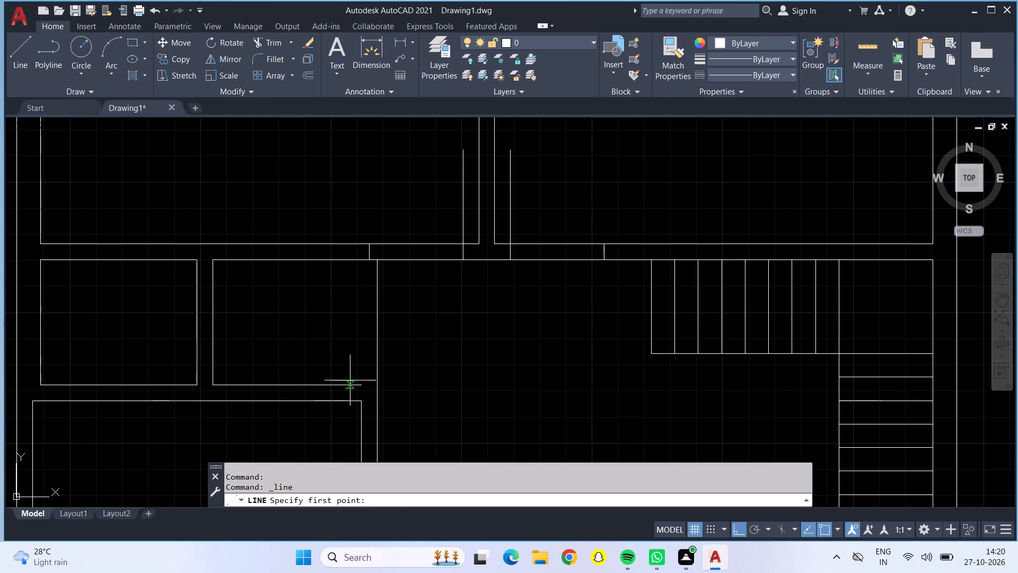
left_click(360, 384)
left_click(378, 385)
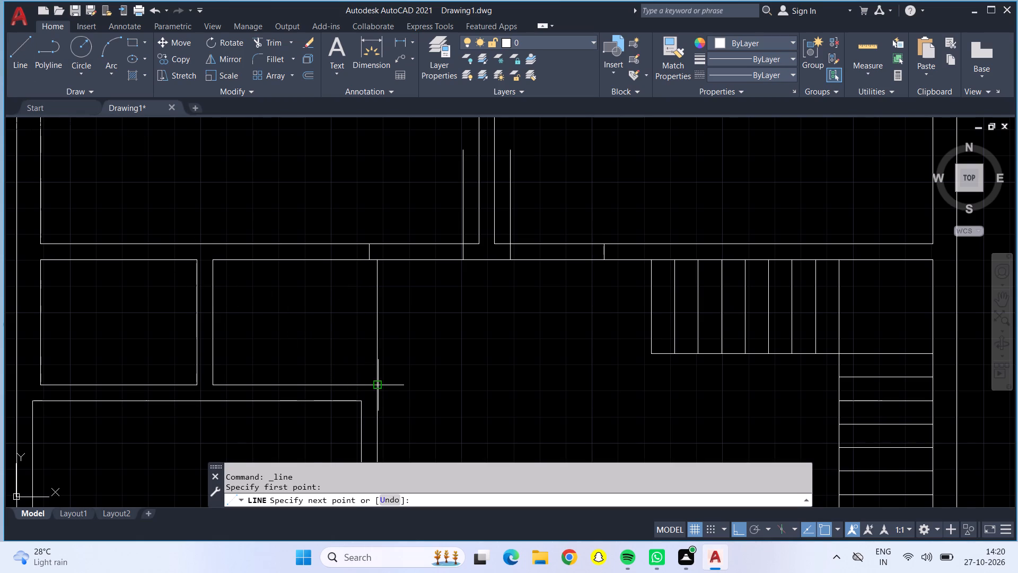
key("Escape")
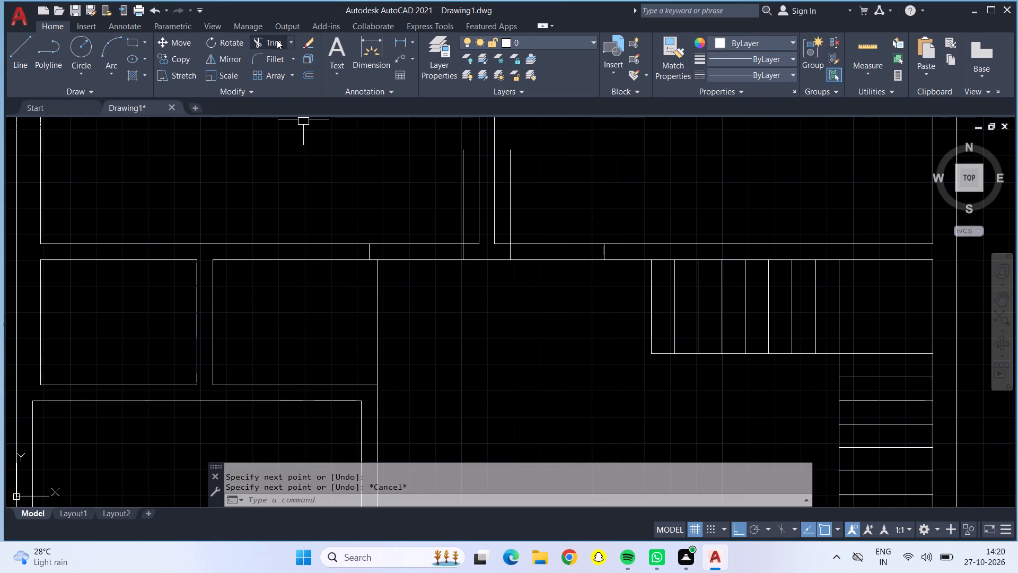
Trim away the vertical partition line above the new corner, opening the second small room to the stair room.
left_click(277, 40)
left_click(375, 305)
scroll(381, 306, "down", 2)
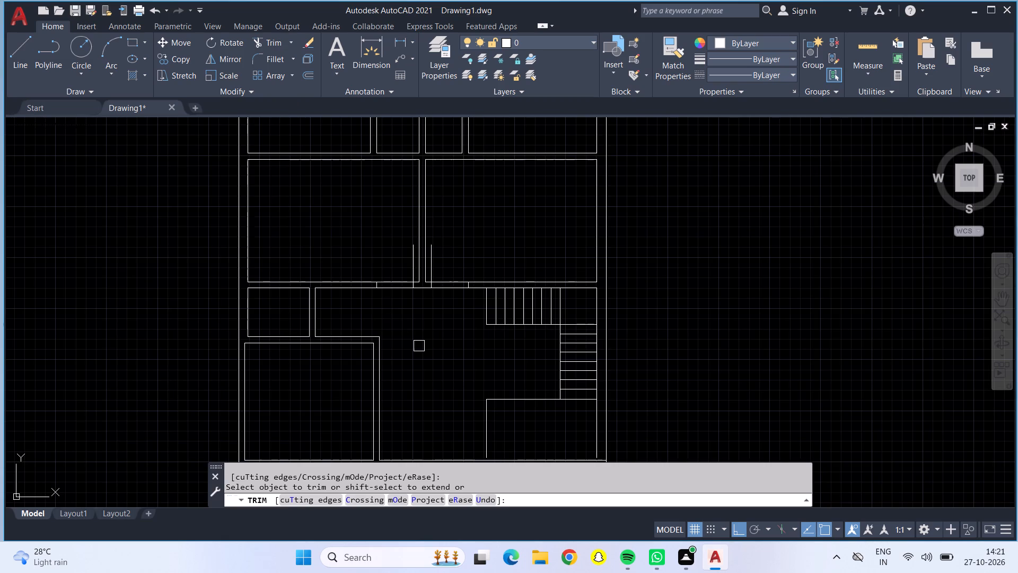
middle_click_drag(419, 344, 371, 345)
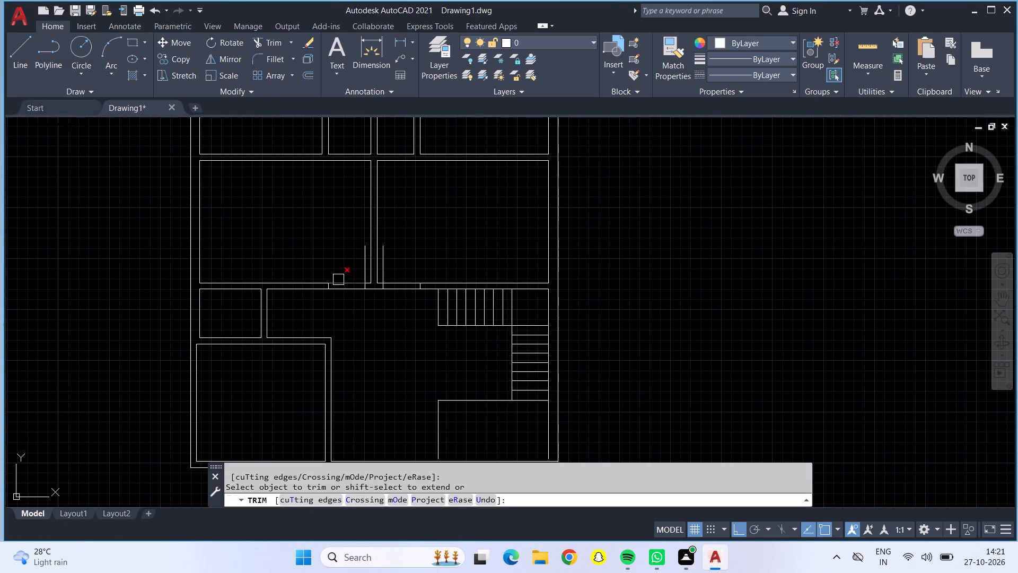
scroll(343, 281, "up", 1)
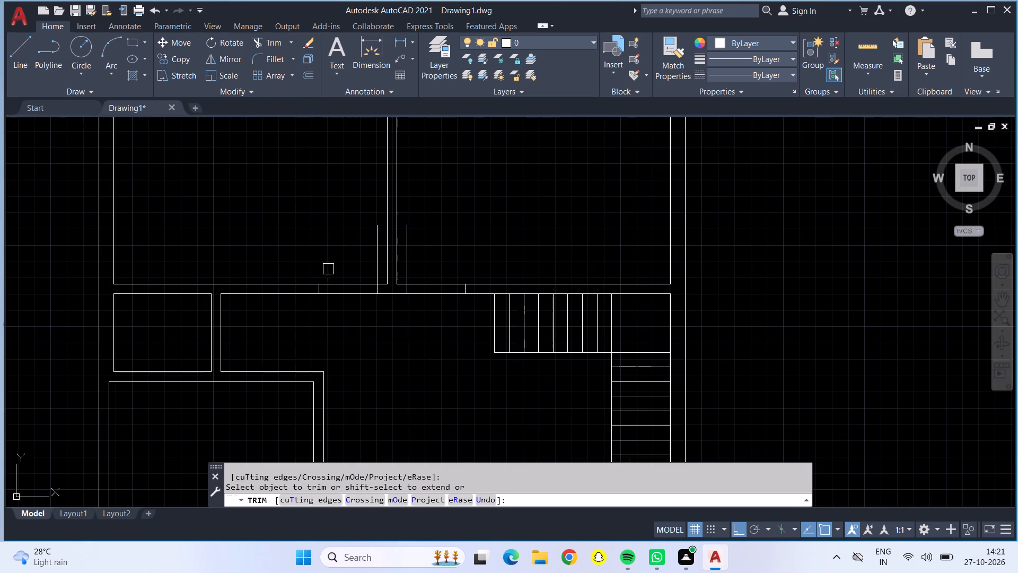
middle_click_drag(323, 323, 480, 381)
key("Escape")
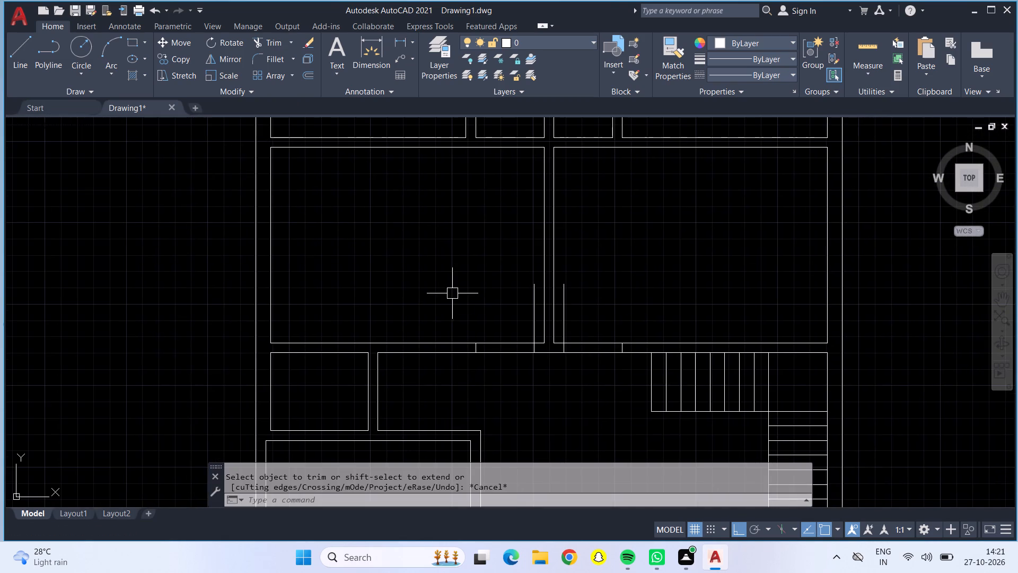
Offset the remaining small room's right wall line 2' to the right.
middle_click_drag(458, 265, 457, 311)
middle_click_drag(473, 282, 478, 267)
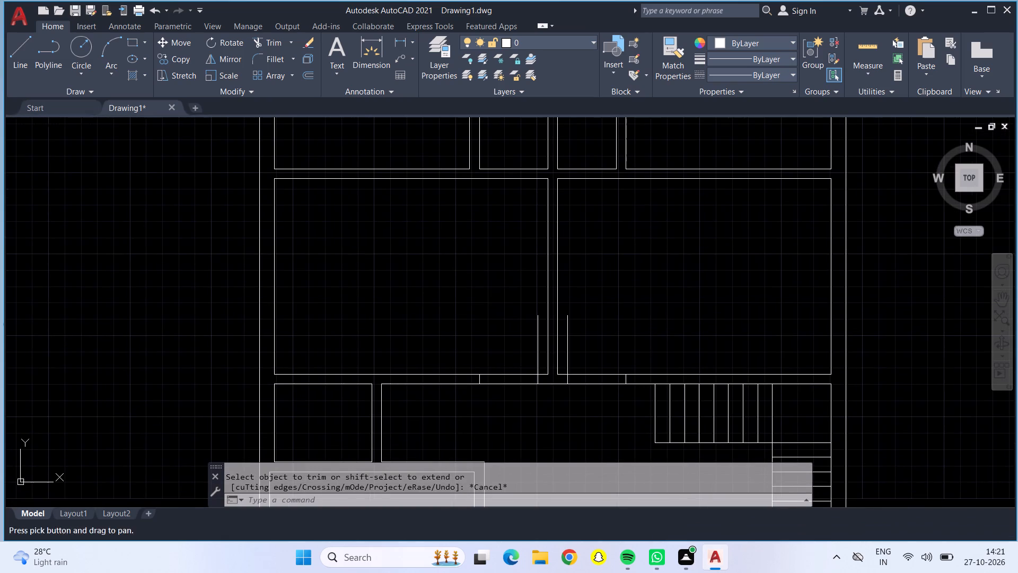
middle_click_drag(475, 268, 485, 215)
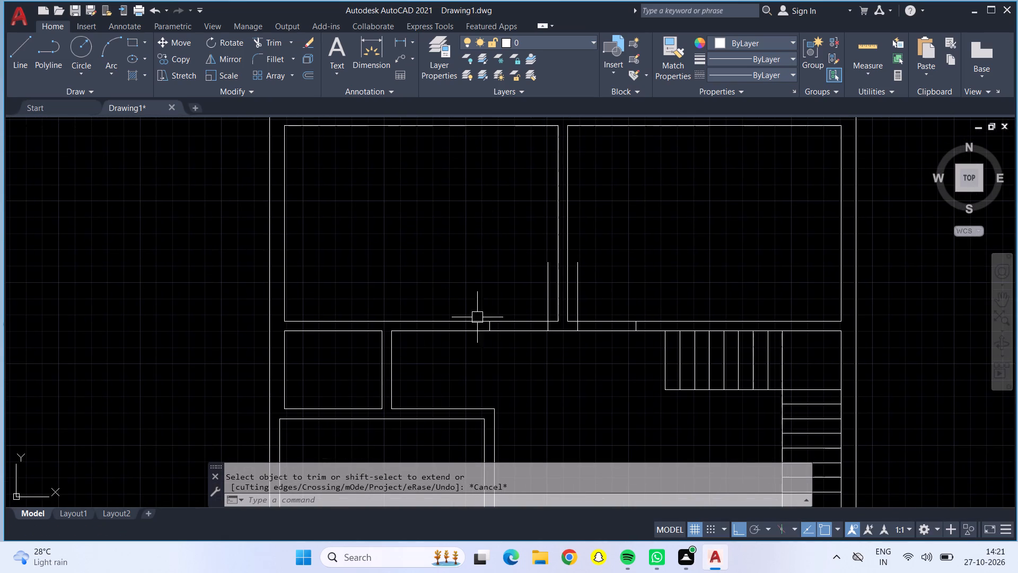
scroll(497, 225, "down", 1)
middle_click_drag(495, 224, 487, 271)
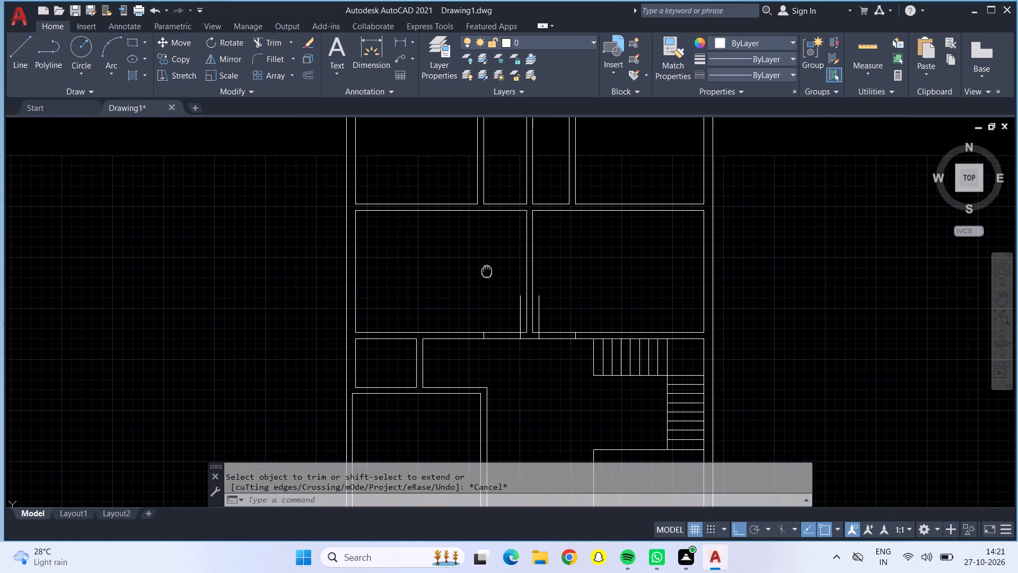
middle_click_drag(487, 271, 428, 266)
scroll(381, 354, "up", 2)
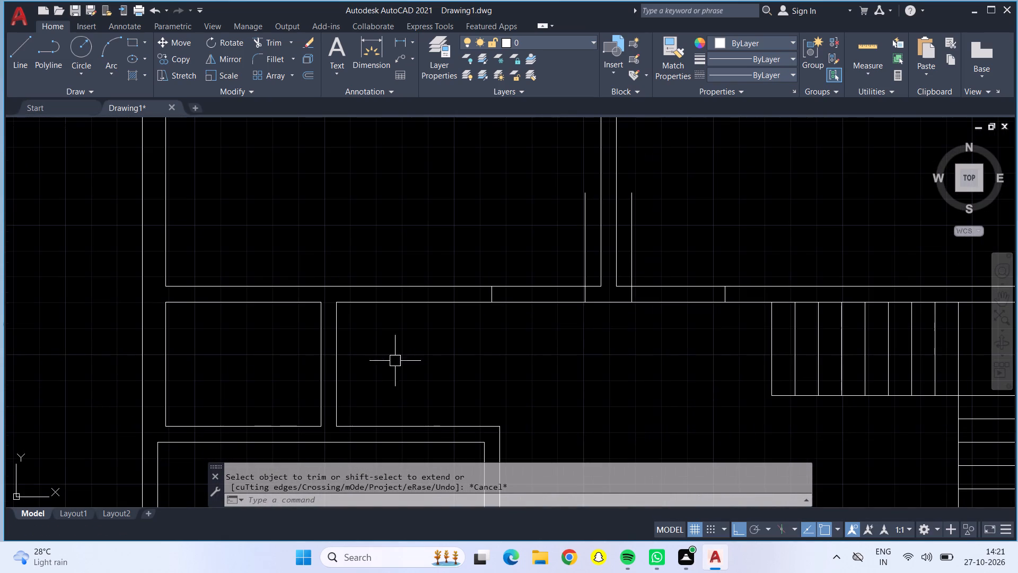
middle_click_drag(415, 361, 505, 309)
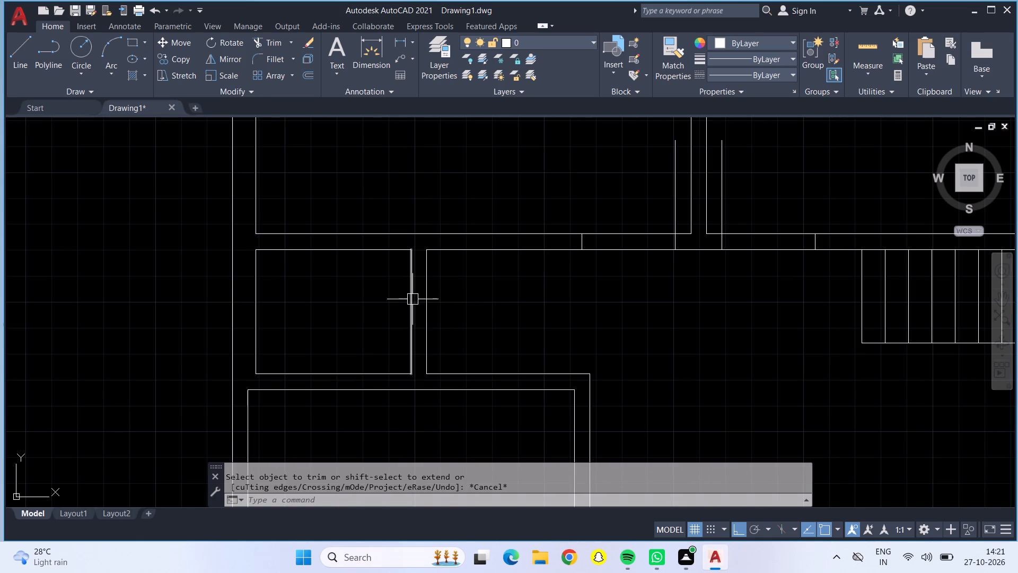
key("o")
key("Return")
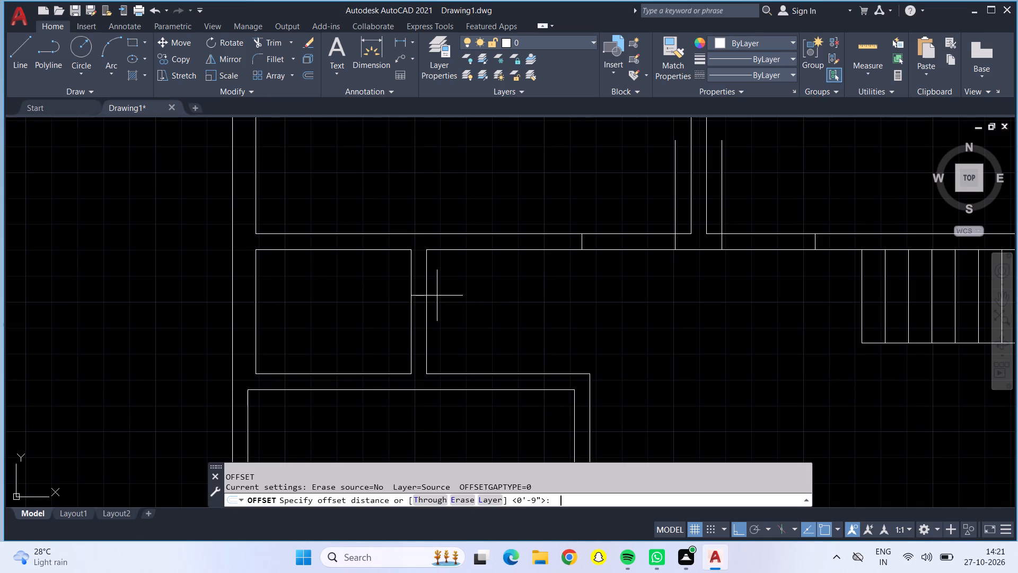
type("2'")
key("Return")
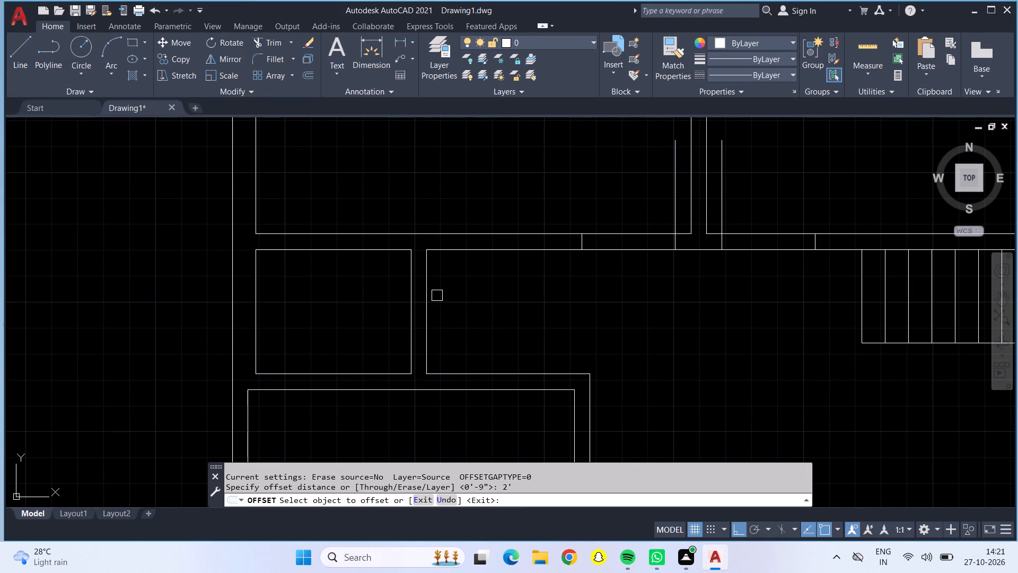
left_click(407, 310)
left_click(506, 332)
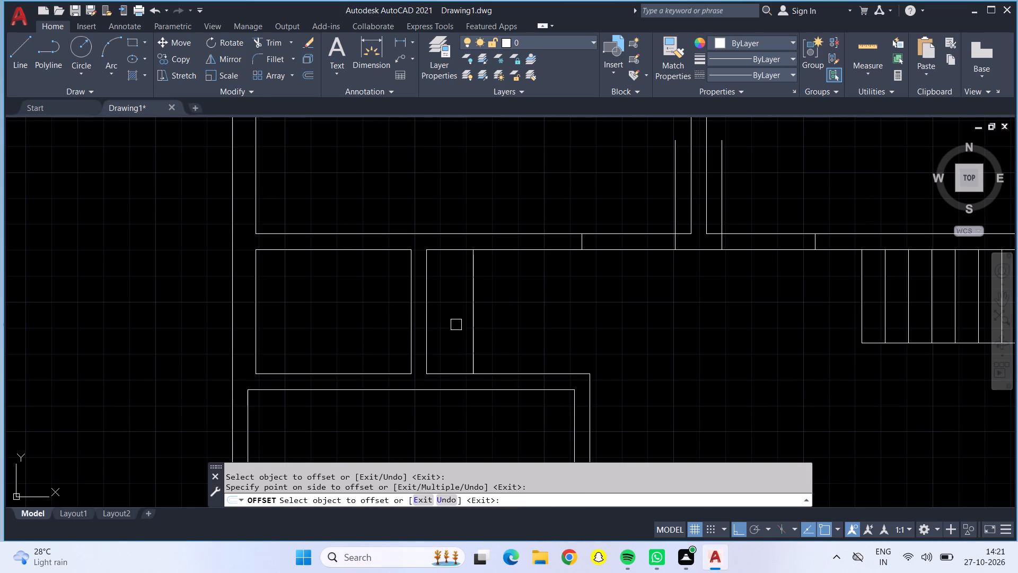
key("Escape")
Offset the new vertical wall line 6" to the right to form the partition thickness.
key("o")
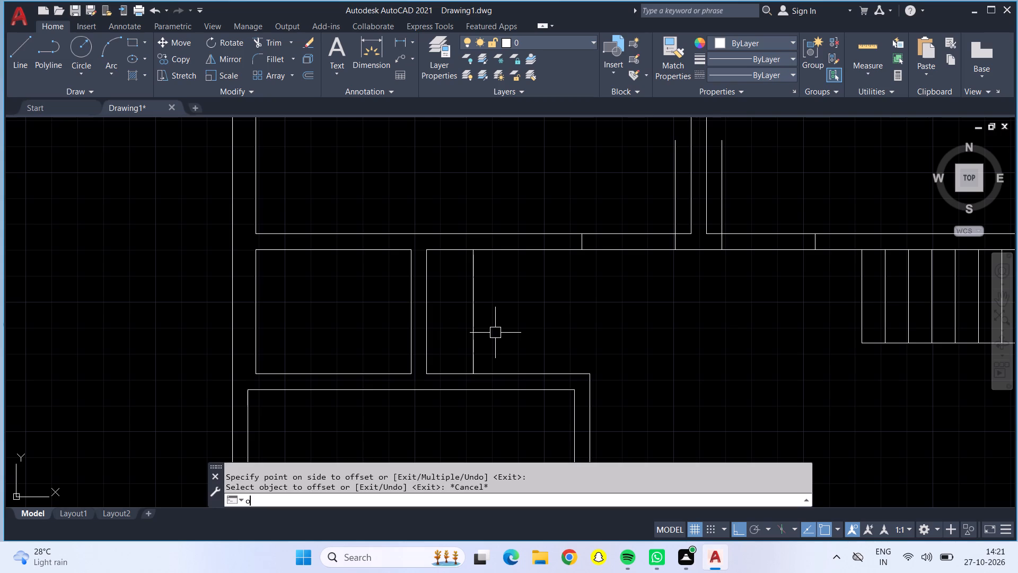
key("Return")
type("6\"")
key("Return")
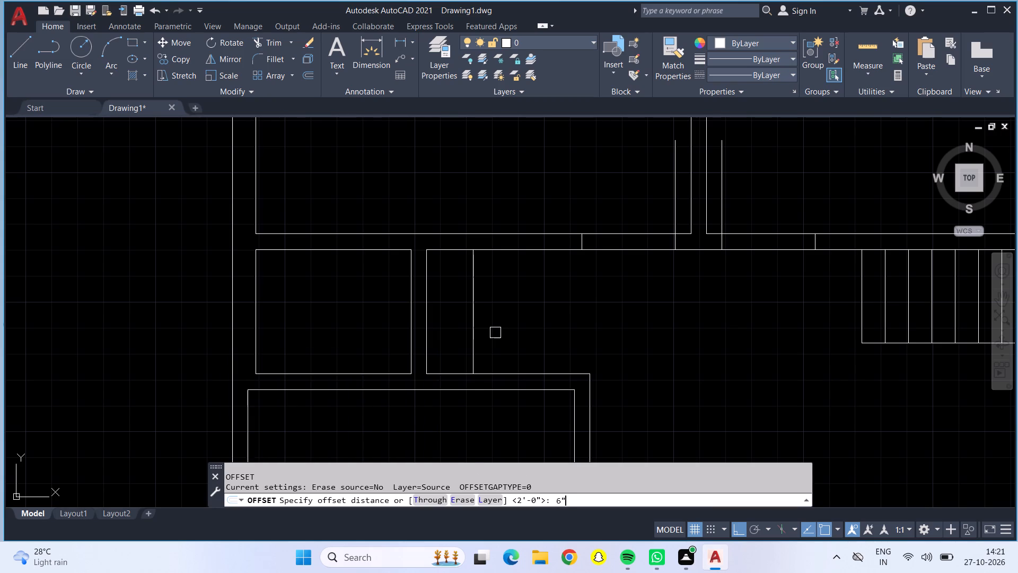
left_click(472, 312)
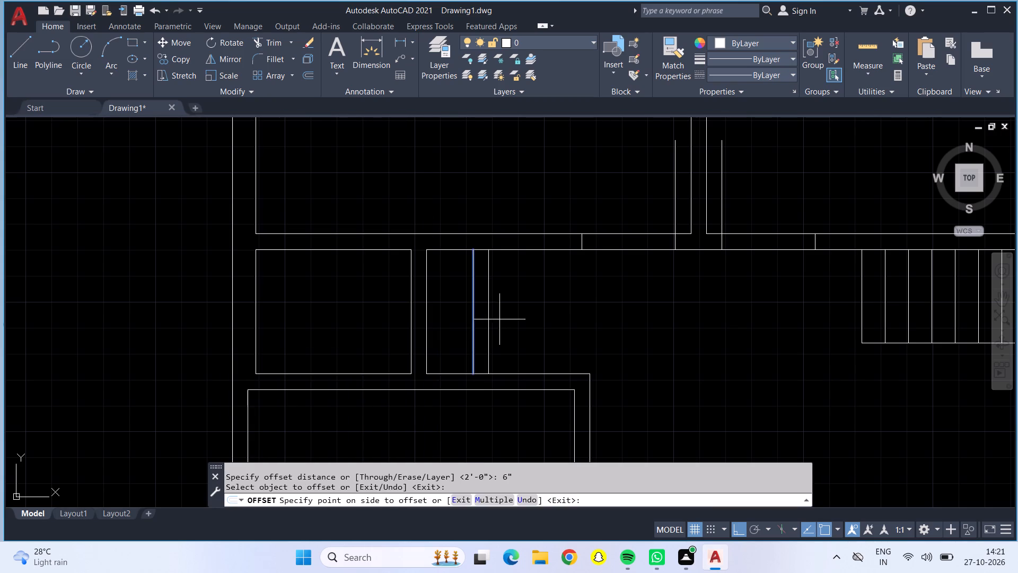
left_click(502, 320)
key("Escape")
Trim away both old partition lines and the horizontal wall segments between the two new partition lines.
left_click(268, 46)
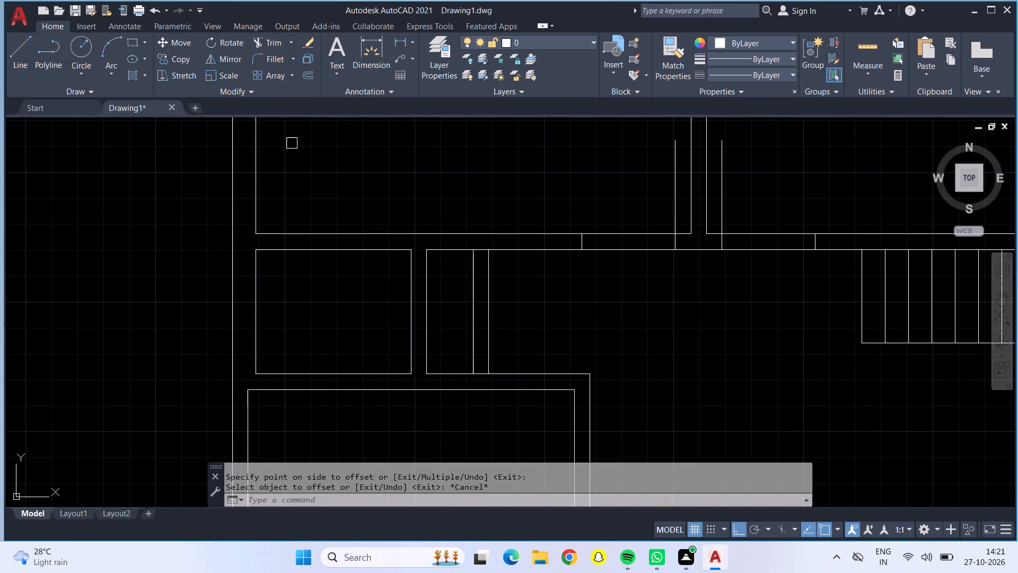
left_click_drag(367, 329, 428, 334)
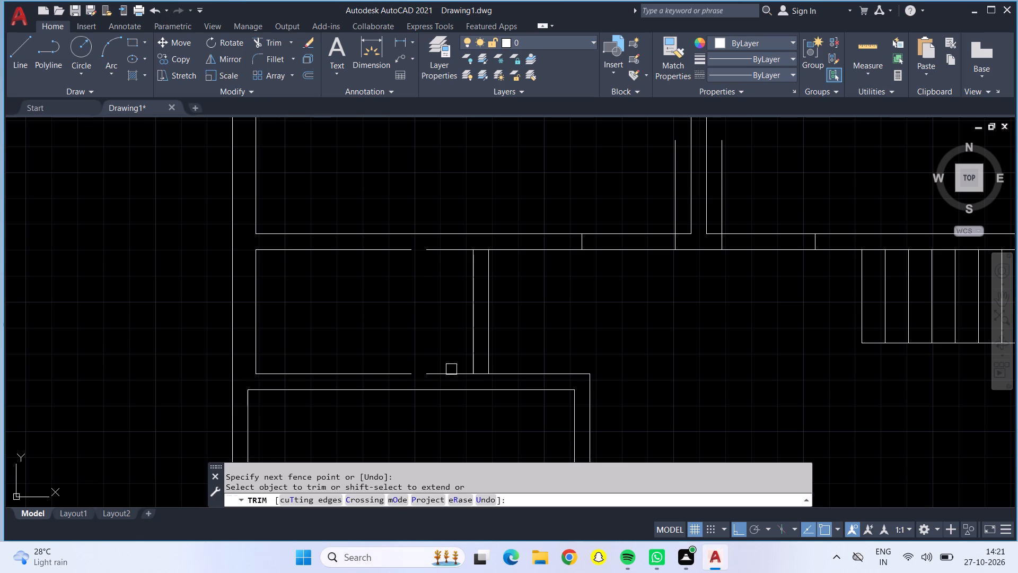
scroll(480, 377, "up", 2)
left_click(480, 371)
scroll(475, 344, "down", 1)
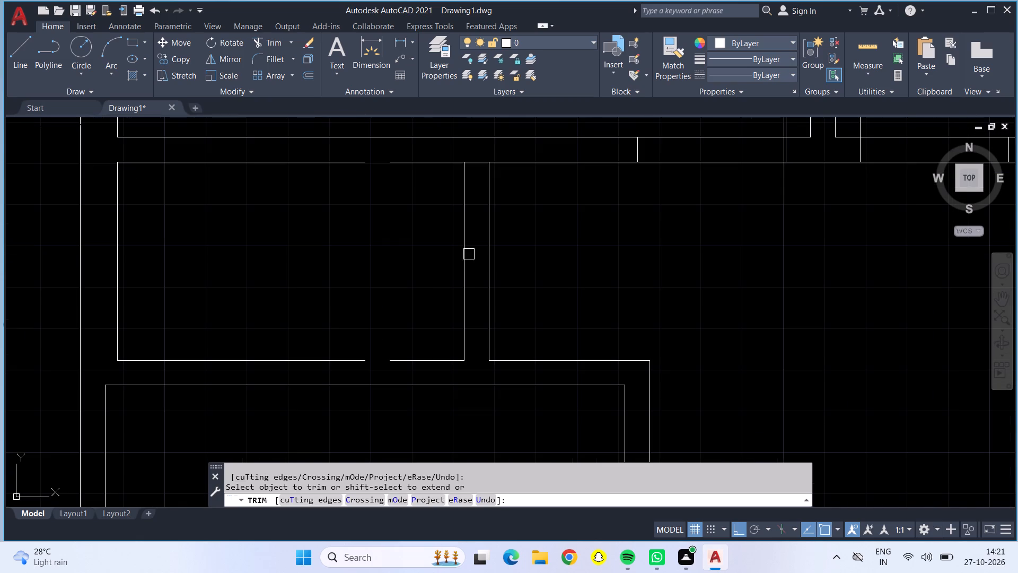
left_click(477, 163)
key("Escape")
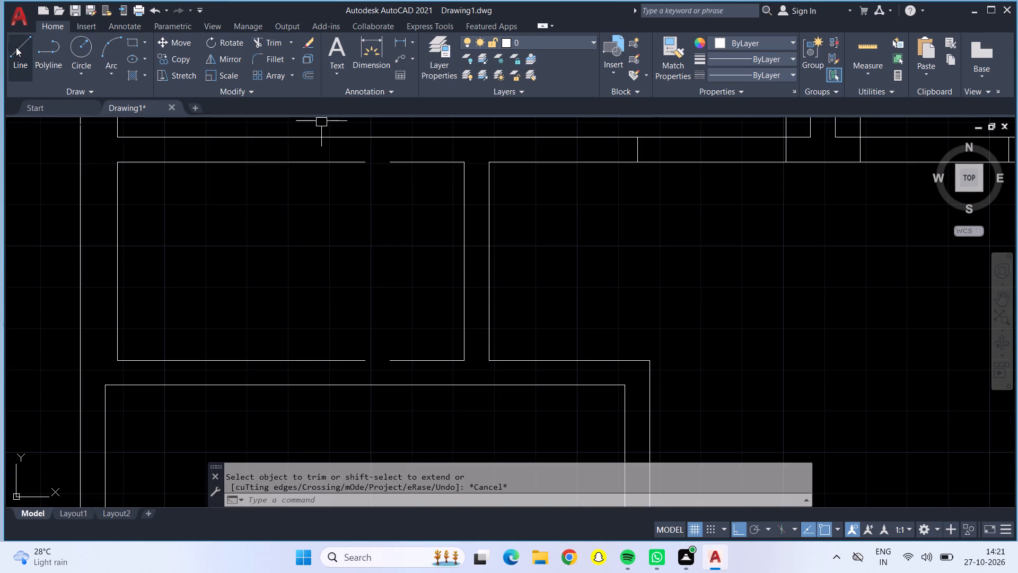
Draw lines closing the gaps left by the old partition in the small room's upper and lower walls.
left_click(17, 49)
left_click_drag(363, 162, 368, 163)
left_click(388, 163)
key("Escape")
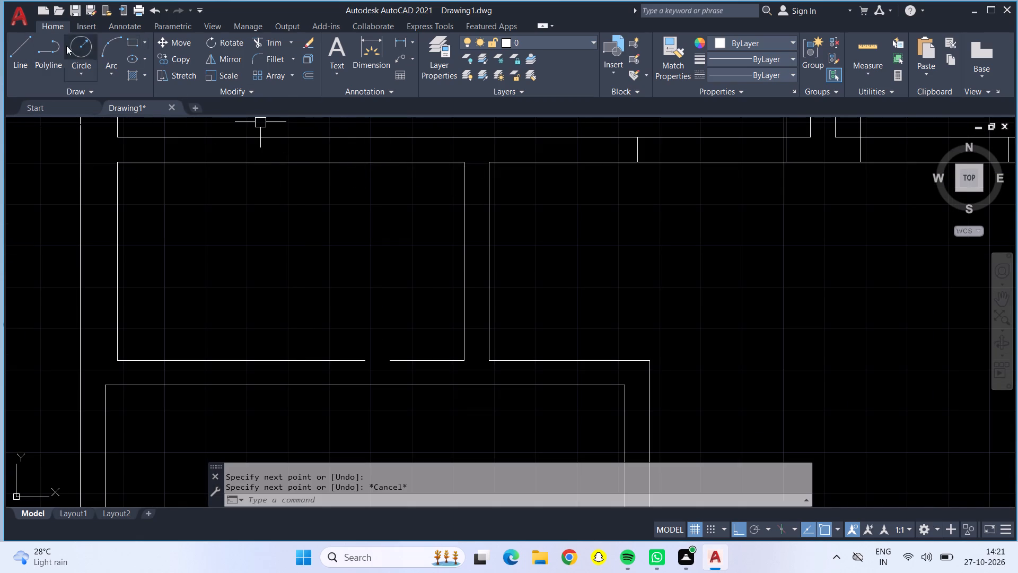
left_click(24, 51)
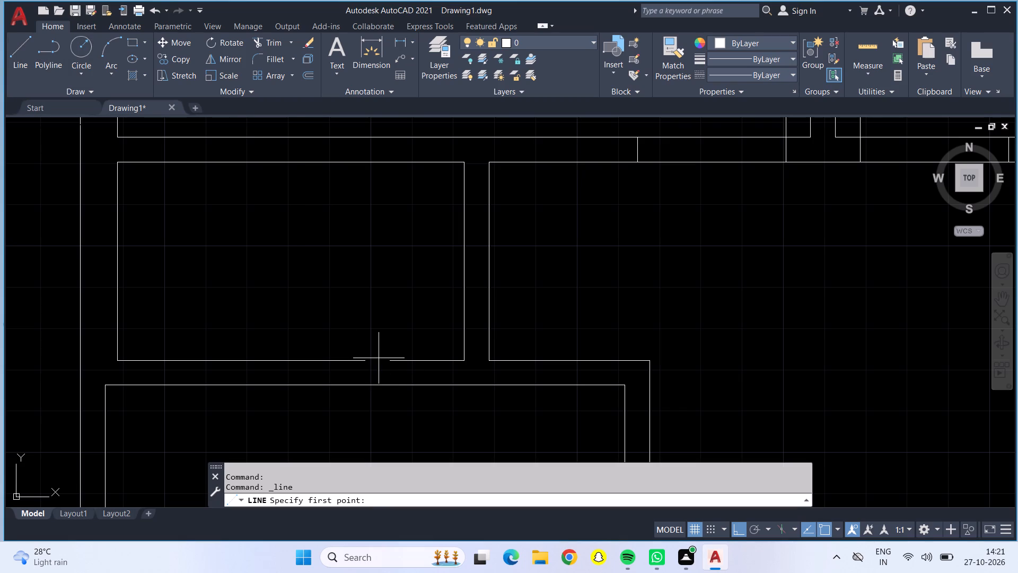
left_click(366, 360)
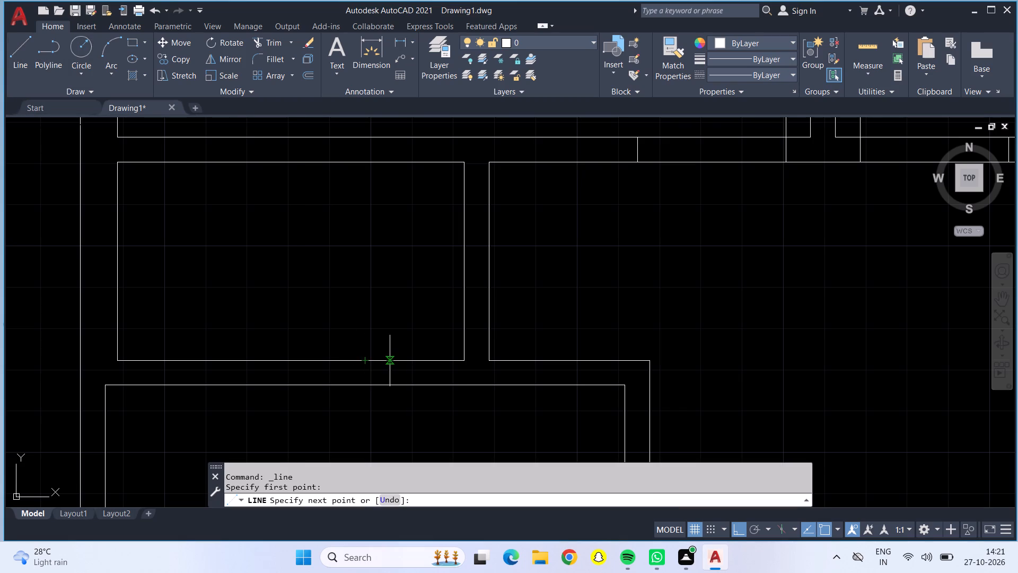
left_click(391, 363)
key("Escape")
Measure the left room in the row above the two large middle rooms.
scroll(391, 363, "down", 3)
middle_click_drag(488, 357, 407, 361)
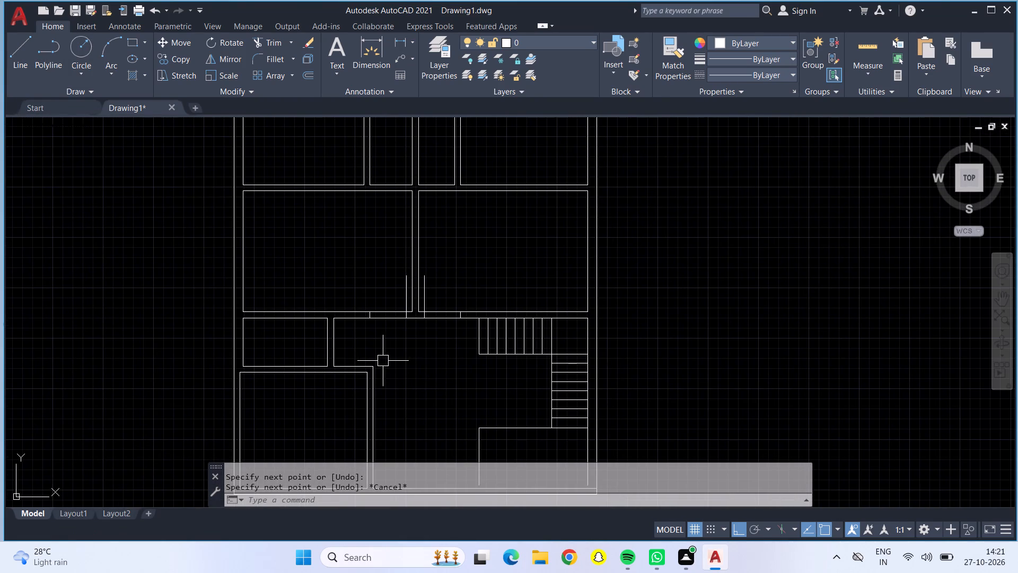
middle_click_drag(358, 232, 418, 306)
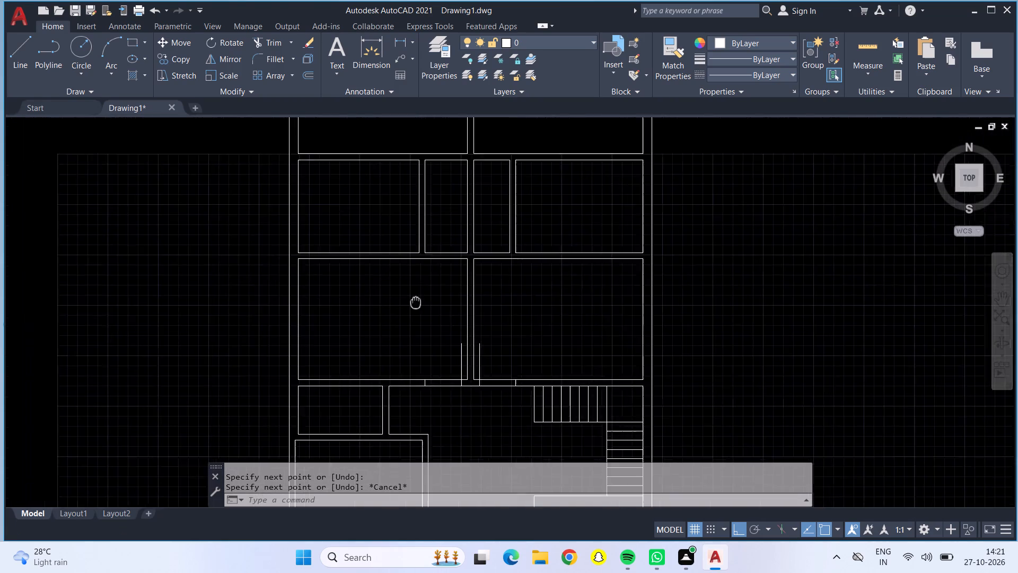
middle_click_drag(418, 306, 444, 358)
left_click(28, 54)
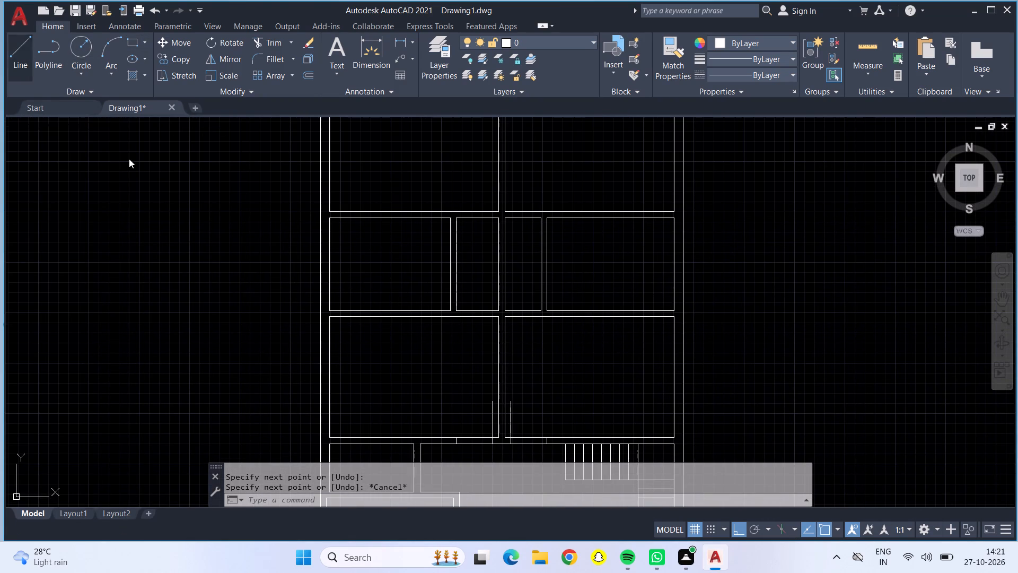
key("Escape")
left_click(861, 51)
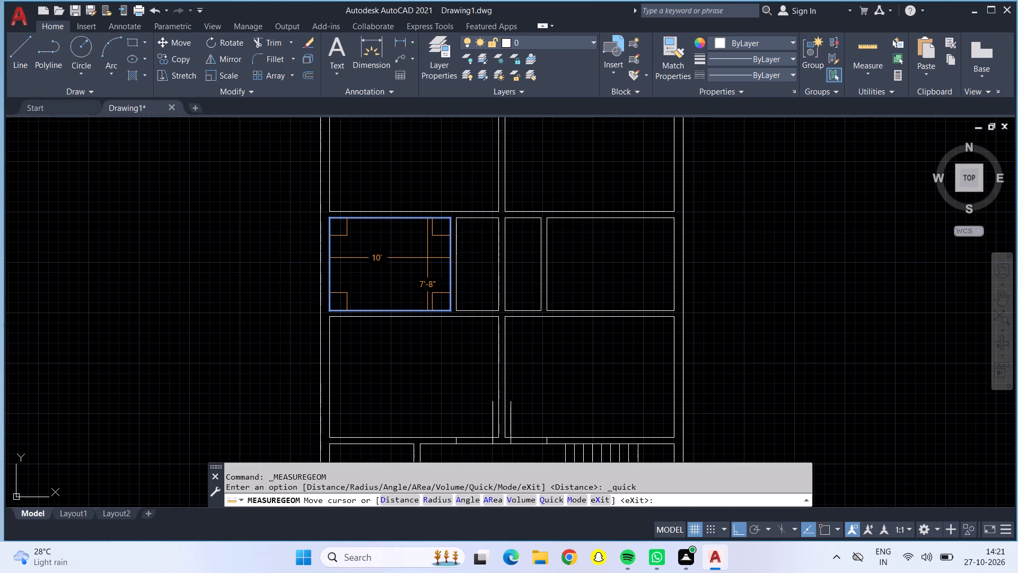
key("Escape")
Draw door jamb lines across the left narrow room's lower wall, 6" from its right corner and 2'10" apart.
scroll(487, 310, "up", 2)
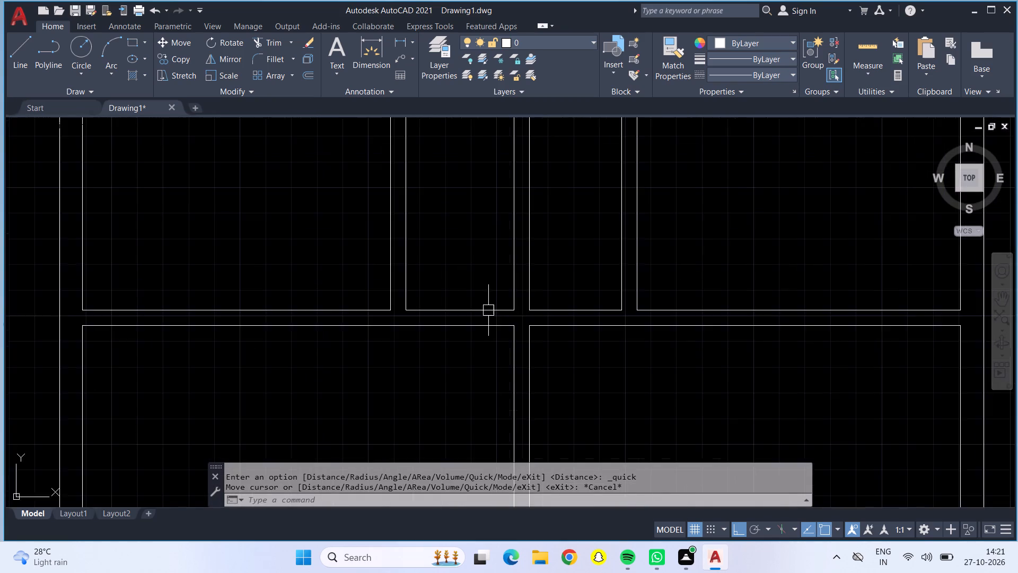
scroll(500, 315, "up", 2)
middle_click_drag(481, 263, 430, 266)
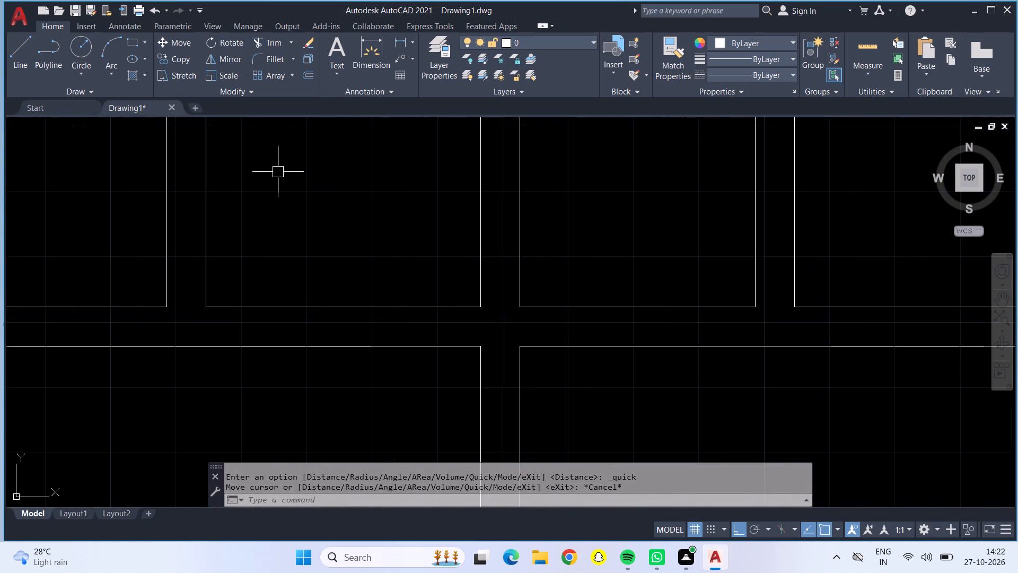
left_click(14, 56)
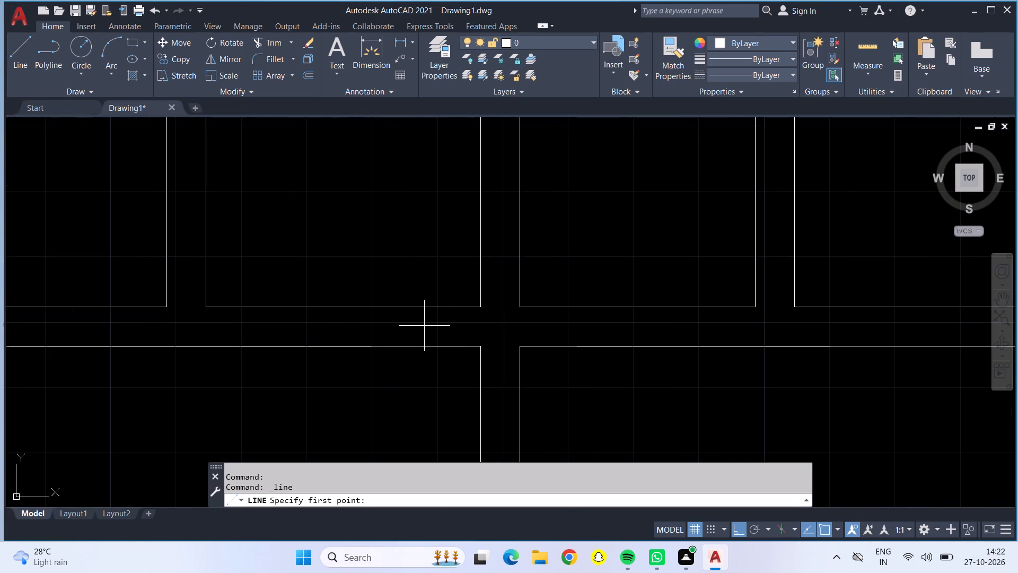
left_click(482, 308)
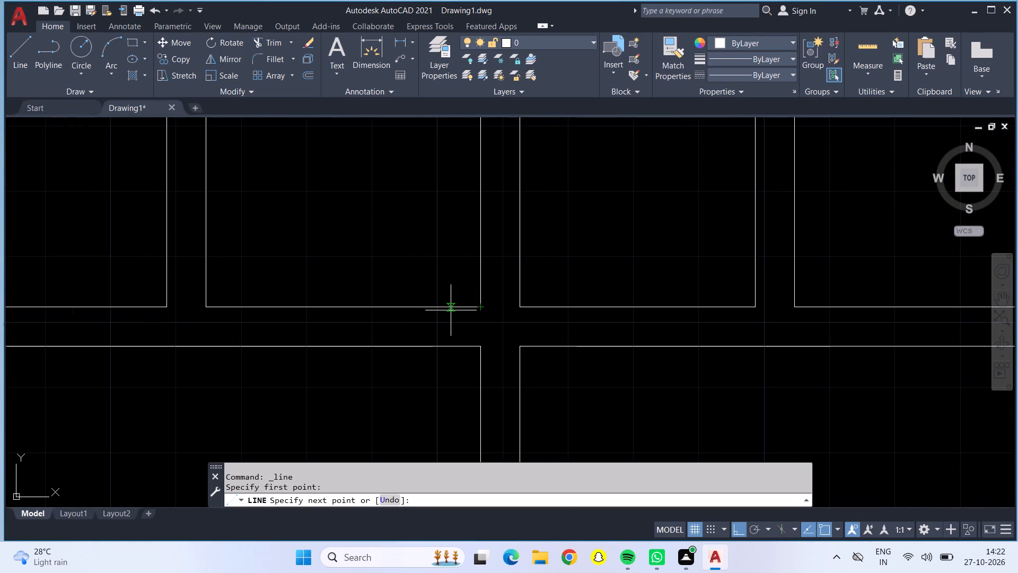
type("6\"")
key("Return")
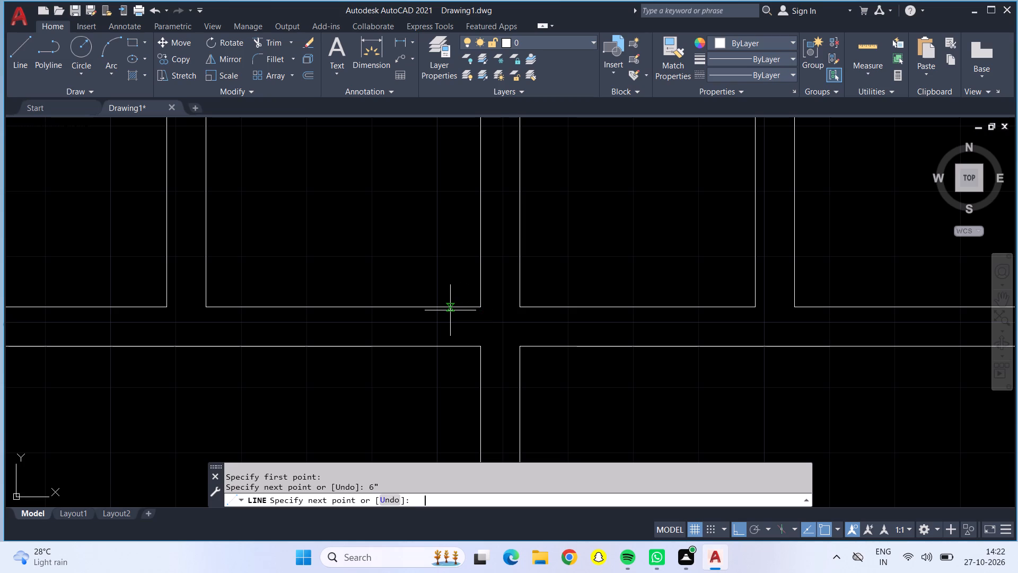
left_click(438, 345)
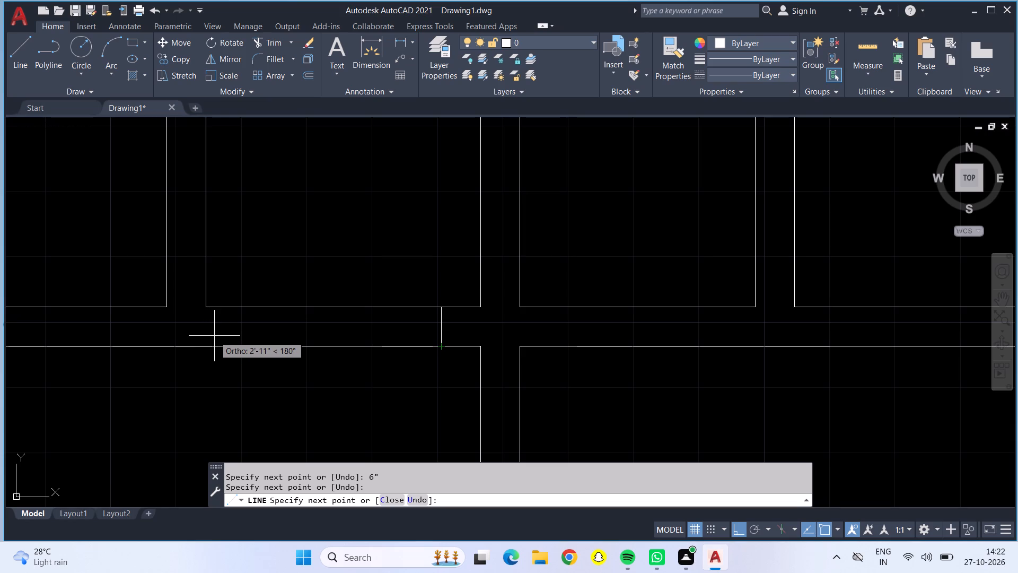
type("2'10\"")
key("Return")
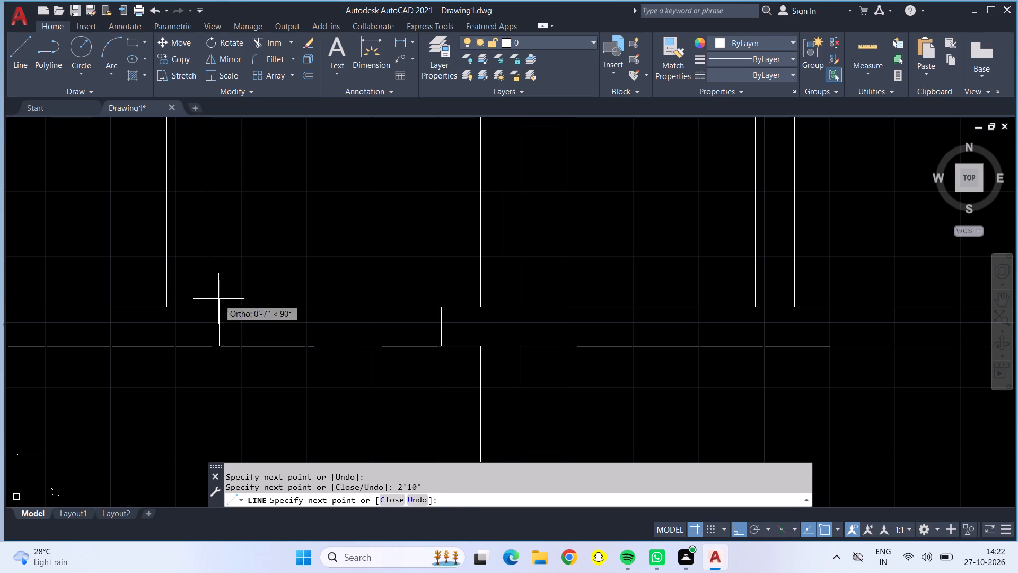
left_click(220, 309)
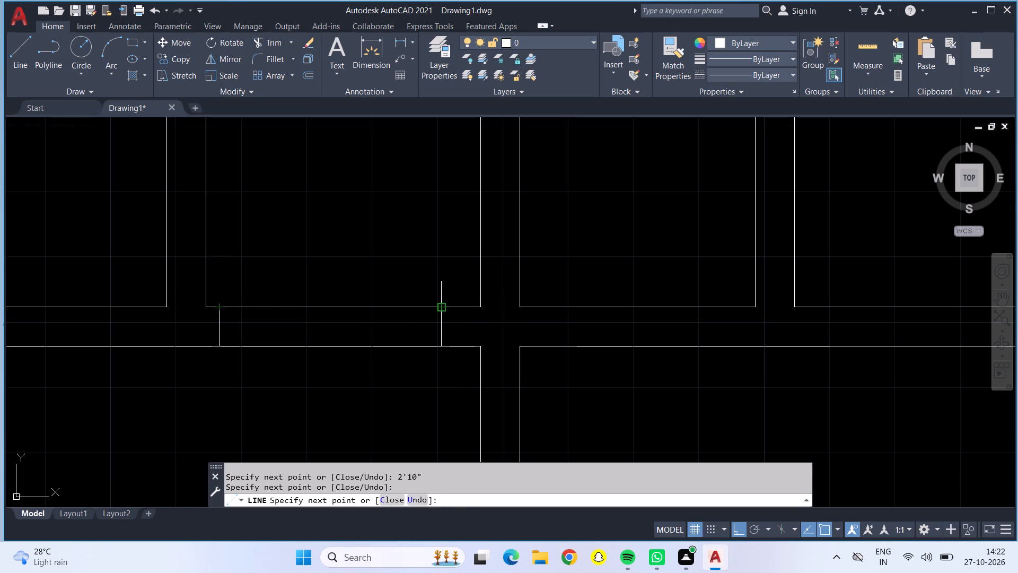
Draw a 2'10" door leaf upward from the right jamb of the lower wall opening.
left_click_drag(442, 307, 443, 301)
type("2'")
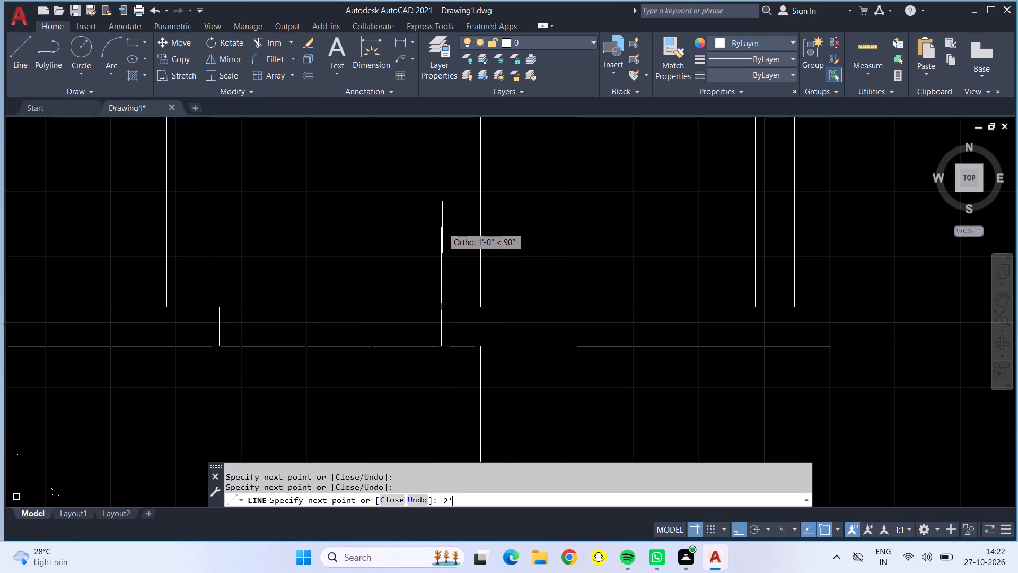
type("10\"")
key("Return")
scroll(442, 227, "down", 1)
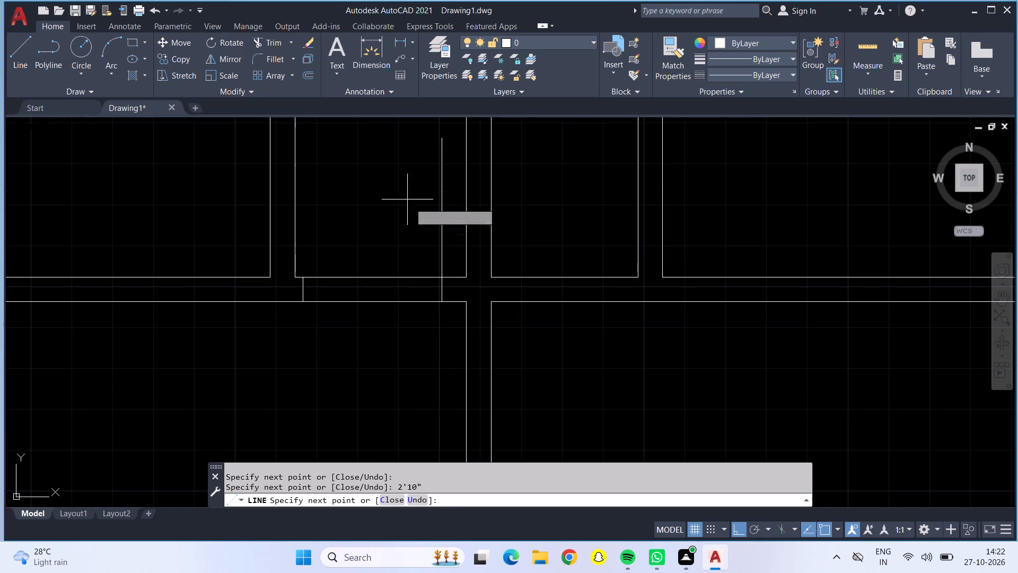
left_click(434, 175)
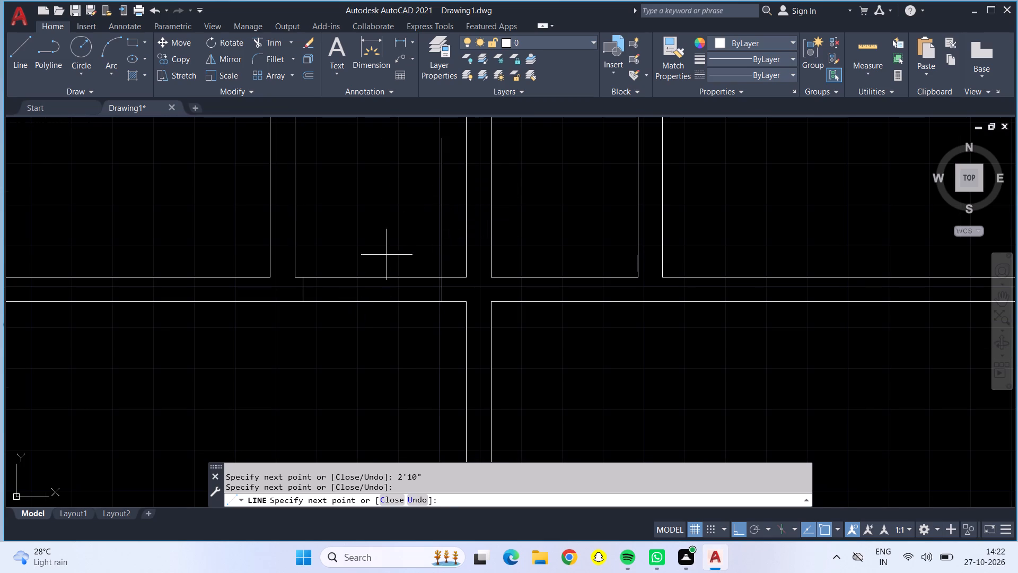
key("Escape")
Draw door jamb lines across the left narrow room's upper wall, 6" from its right corner and 2'10" apart.
middle_click_drag(400, 211, 420, 347)
middle_click_drag(420, 349, 410, 461)
middle_click_drag(407, 483, 397, 566)
scroll(402, 336, "down", 1)
middle_click_drag(393, 284, 403, 321)
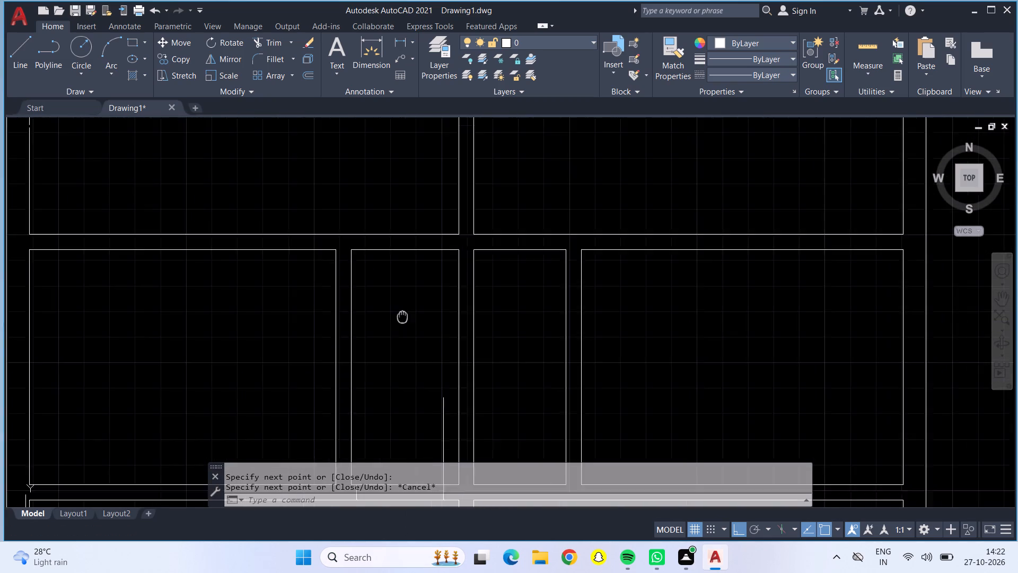
middle_click_drag(403, 321, 410, 361)
left_click_drag(12, 51, 27, 63)
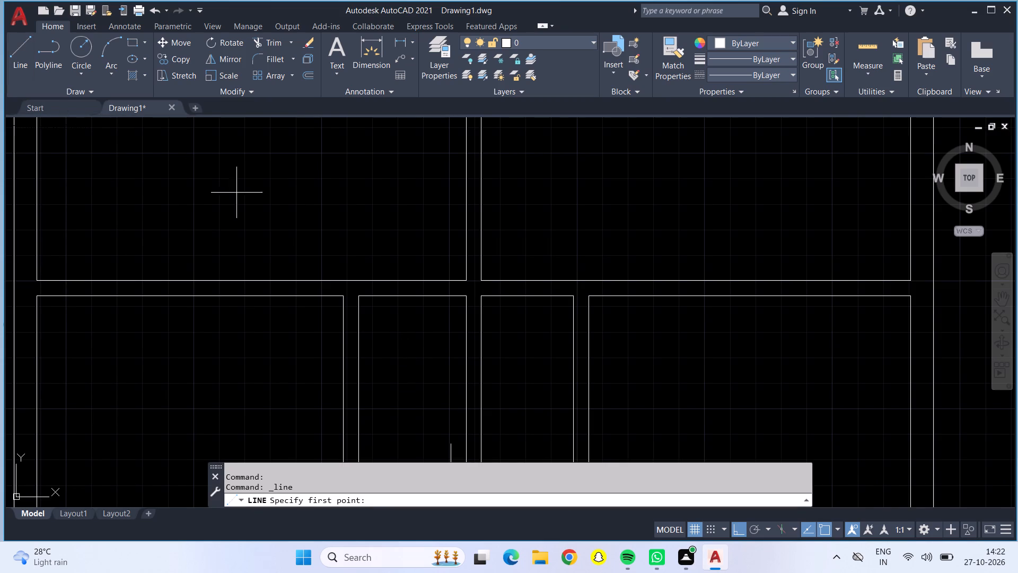
scroll(459, 299, "up", 2)
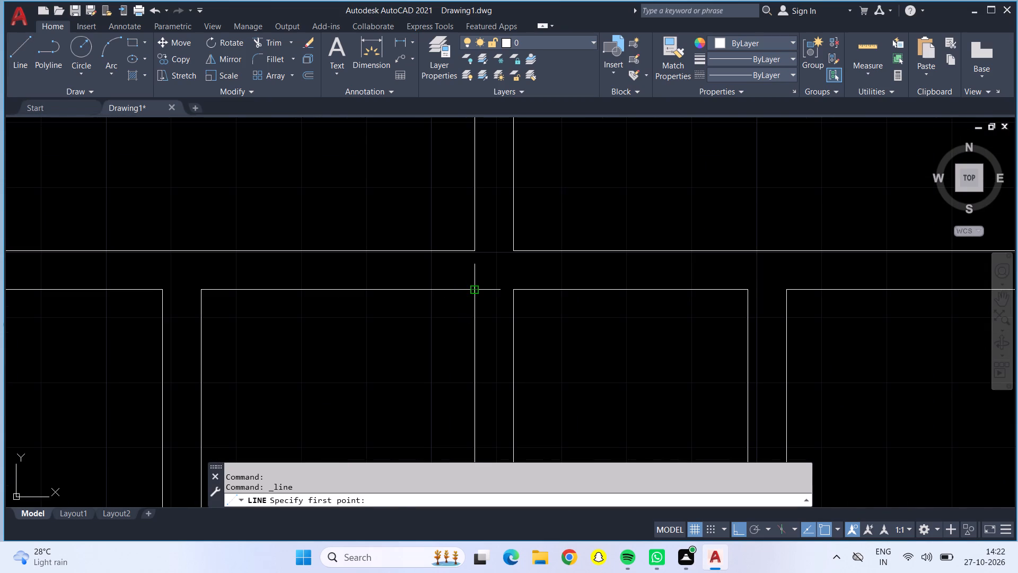
left_click(477, 288)
type("6\"")
key("Return")
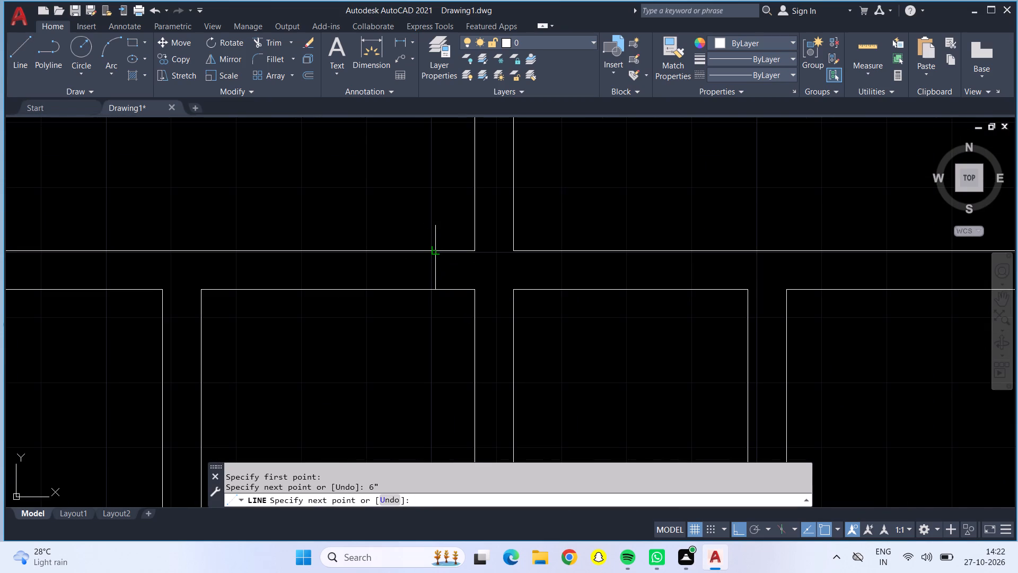
left_click(436, 254)
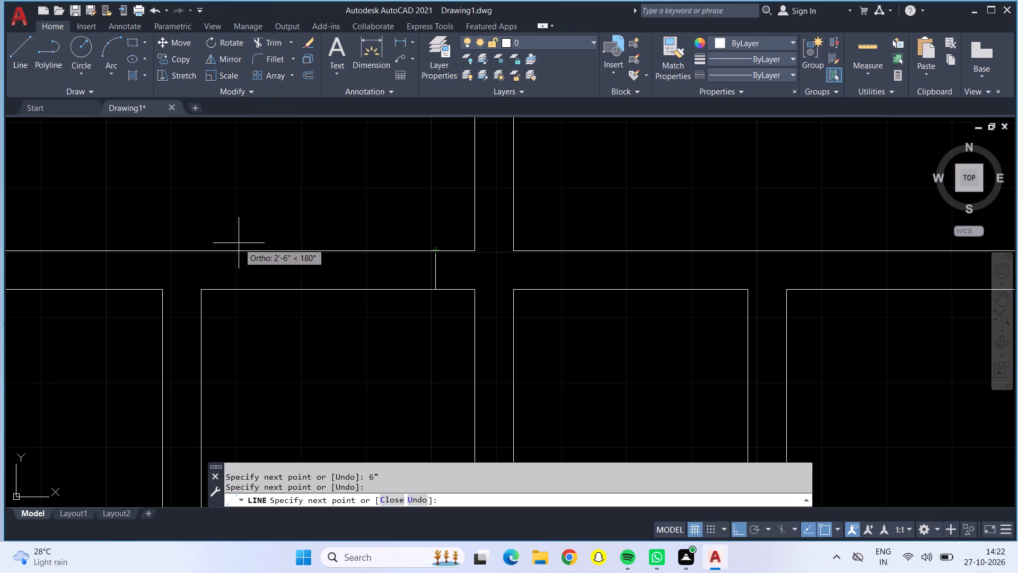
type("2'10\"")
key("Return")
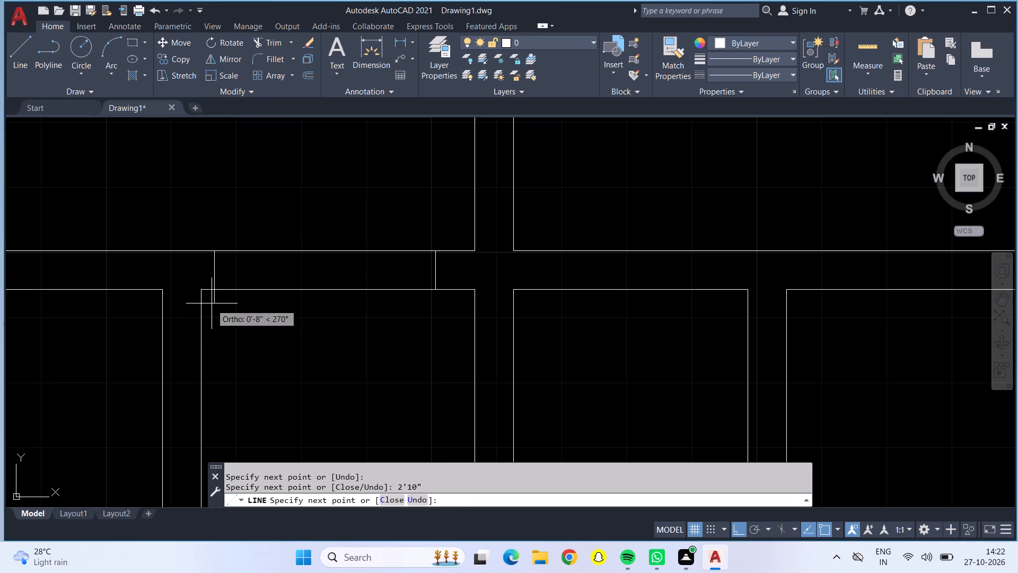
left_click(215, 290)
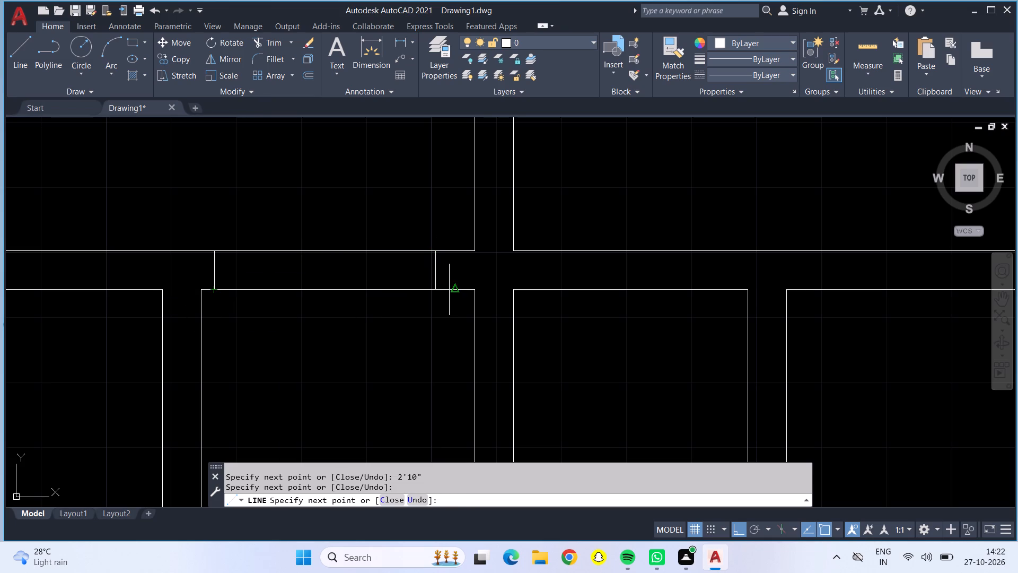
Draw a 2'10" door leaf upward from the right jamb of the upper wall opening.
left_click(439, 290)
left_click_drag(437, 253, 429, 237)
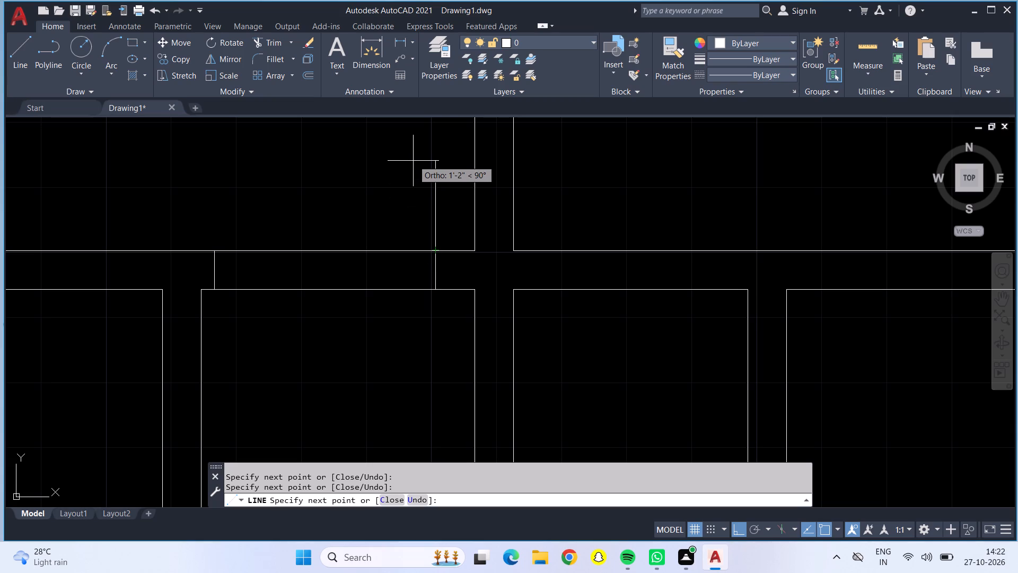
type("2'10\"")
key("Return")
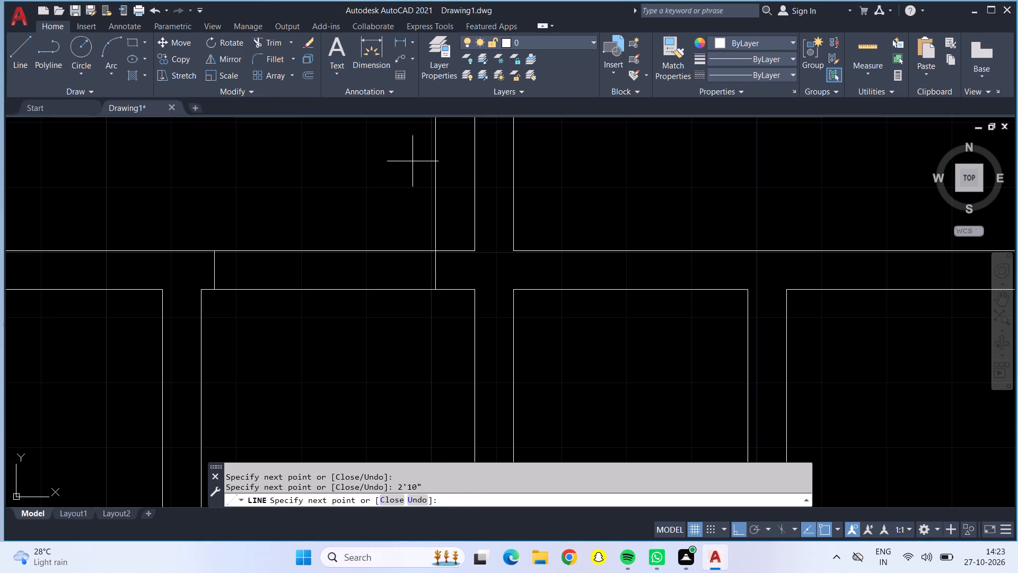
key("Escape")
Draw a jamb line across the partition between the left room and narrow room, 2' below the left room's upper corner.
scroll(408, 162, "down", 2)
middle_click_drag(386, 255, 427, 289)
scroll(467, 295, "down", 1)
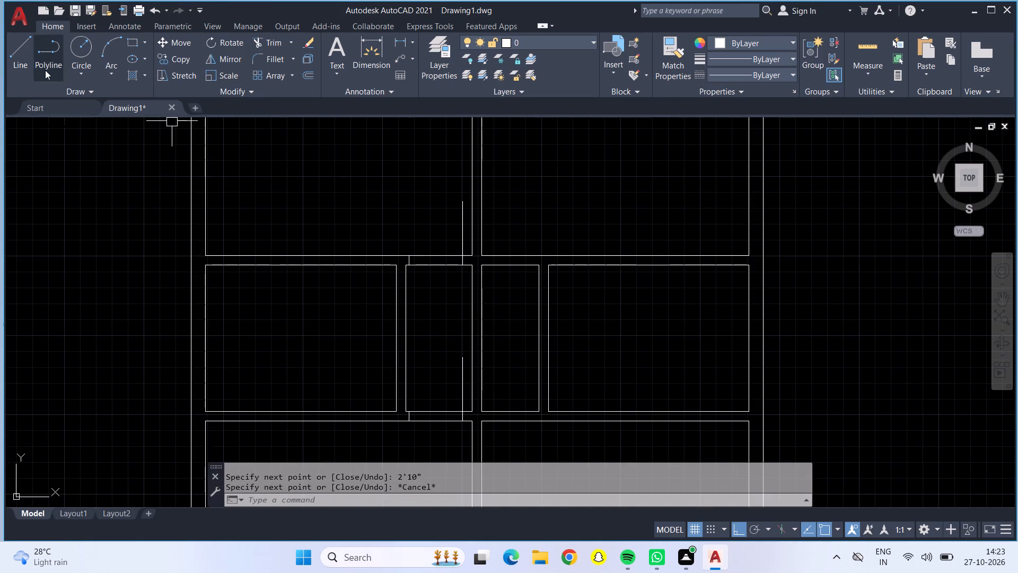
left_click(15, 46)
scroll(388, 271, "up", 2)
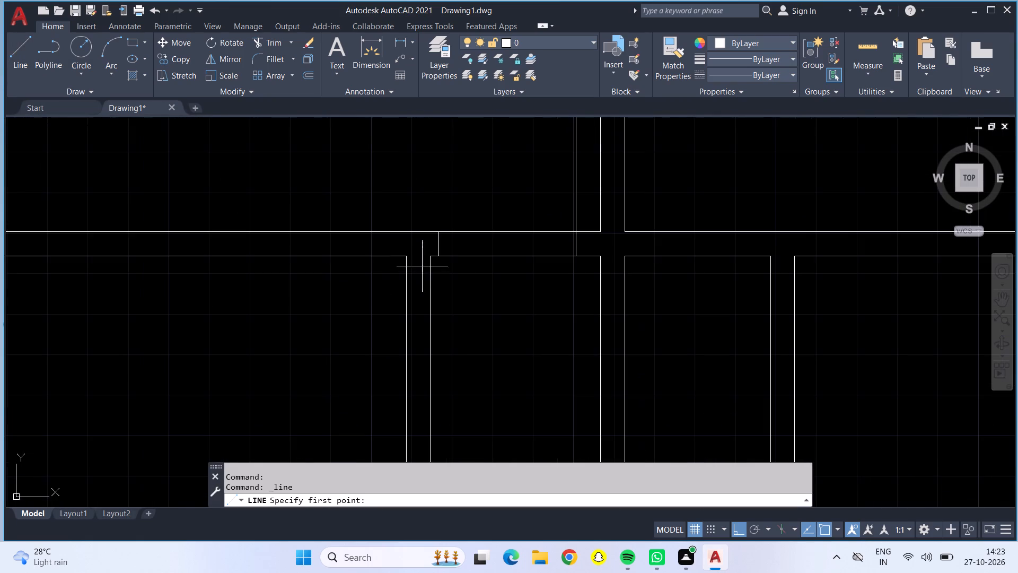
left_click(403, 256)
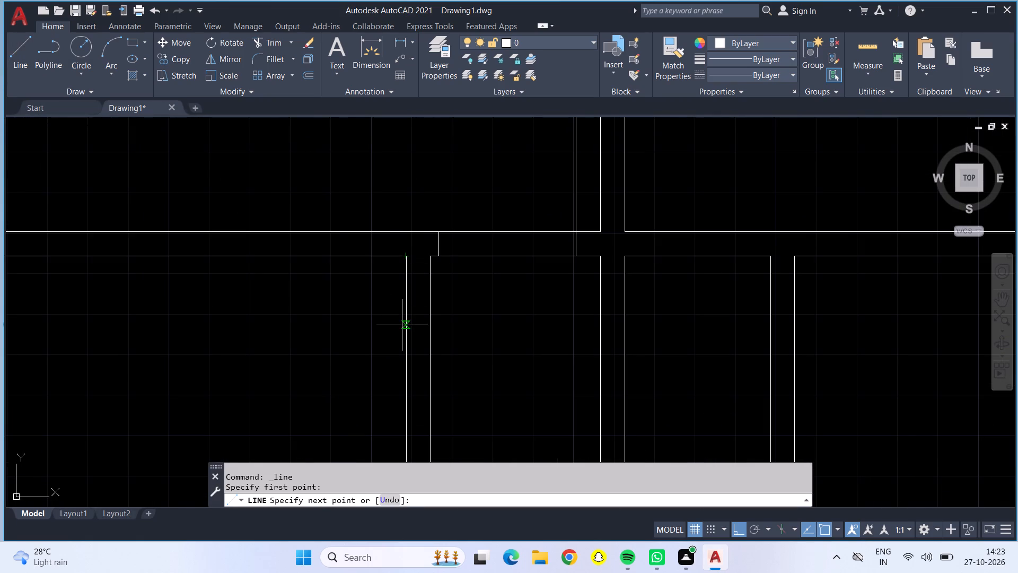
type("2'")
key("Return")
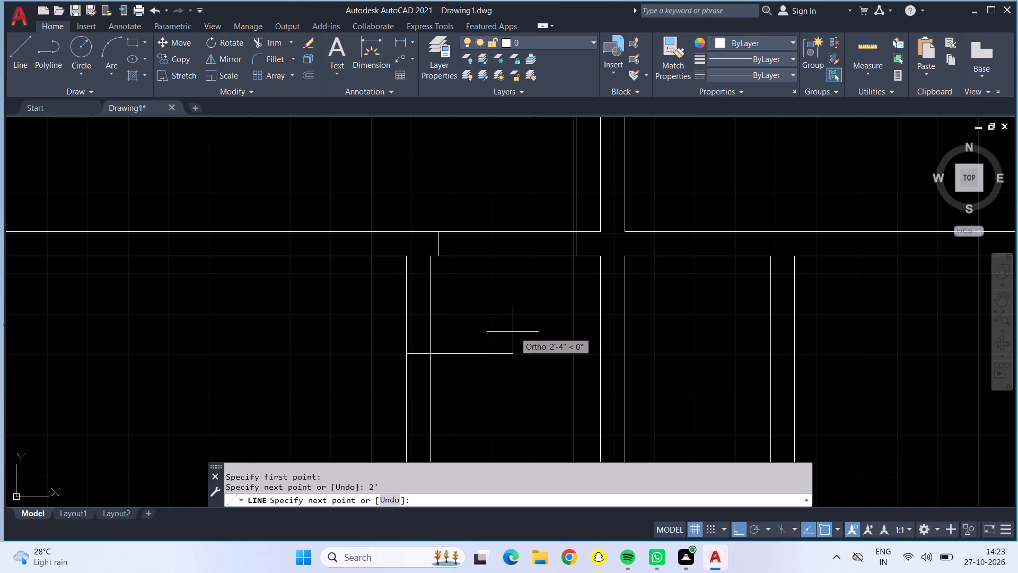
left_click(427, 350)
key("Escape")
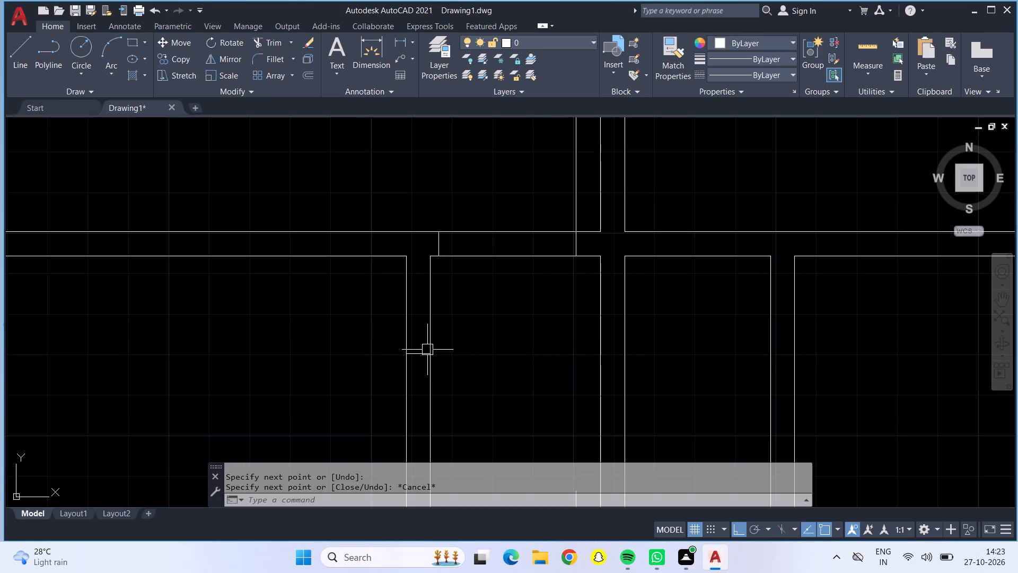
Draw a second jamb line across the same partition, 2' above the left room's lower corner.
scroll(447, 392, "down", 1)
middle_click_drag(447, 393, 472, 280)
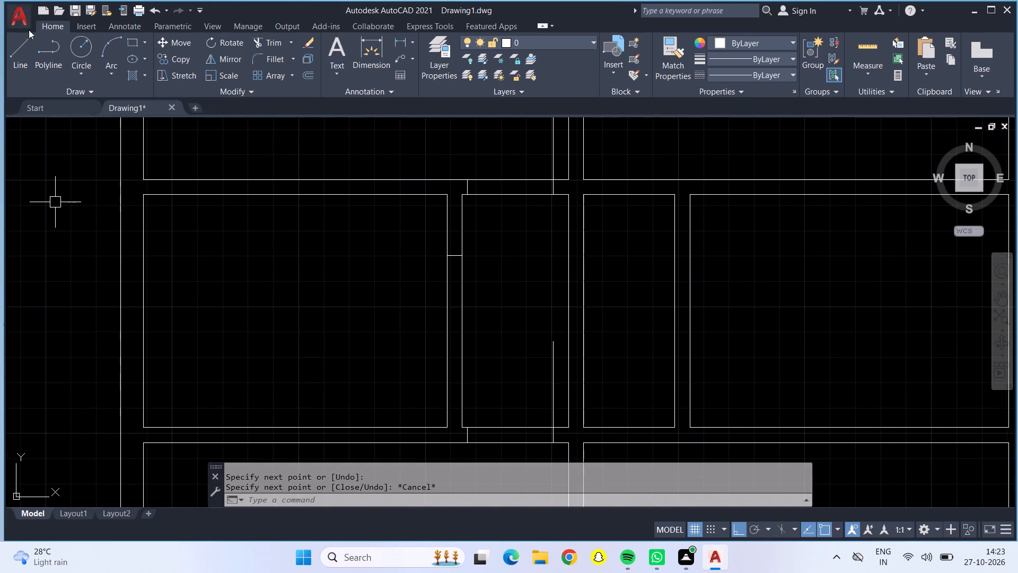
left_click(30, 39)
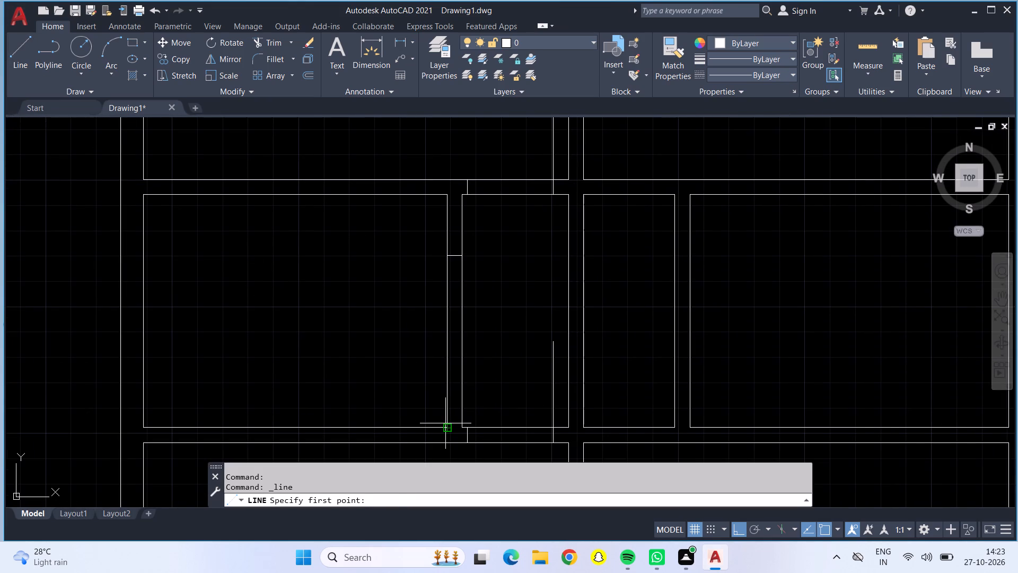
left_click(446, 428)
type("2'")
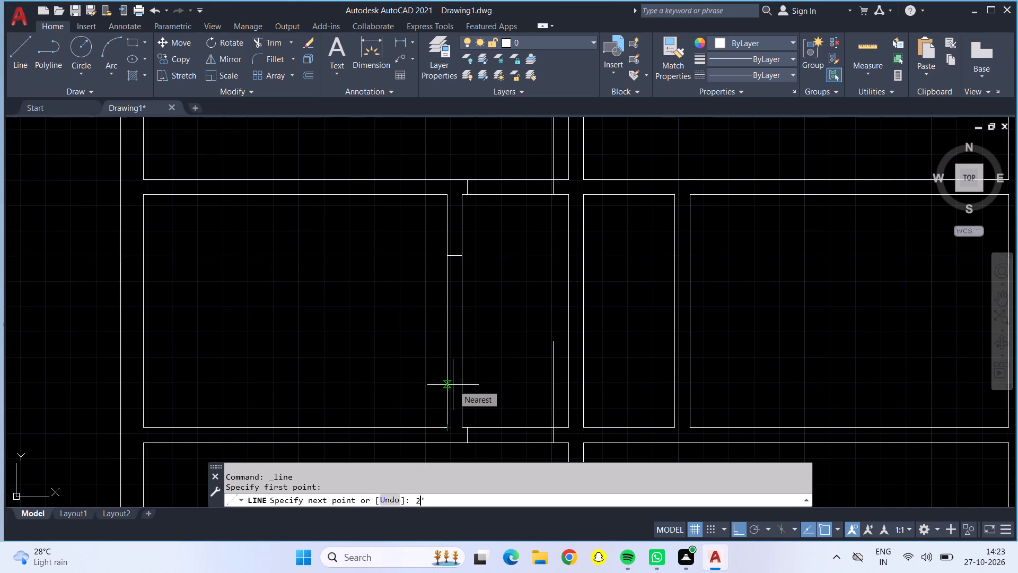
key("Return")
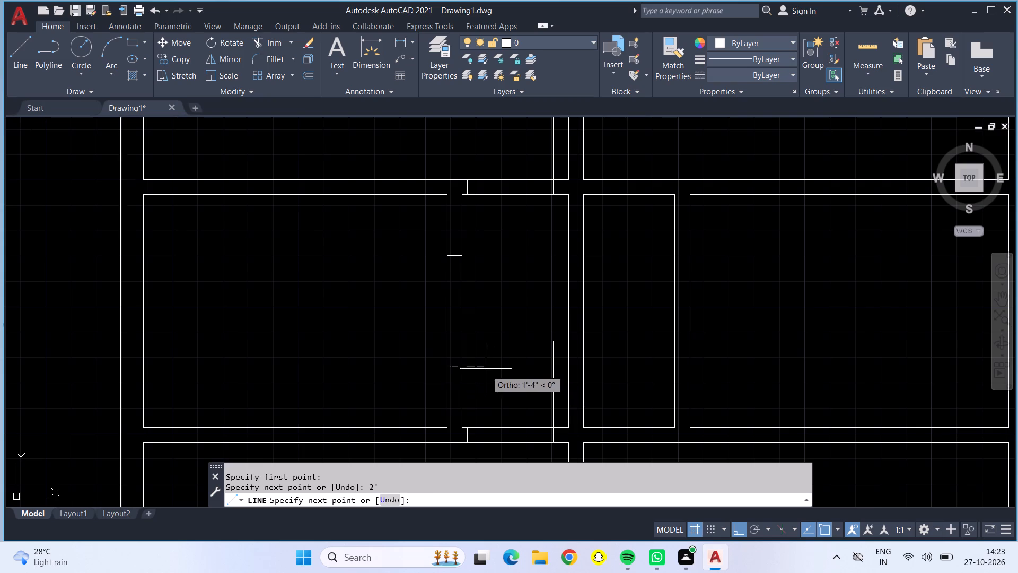
left_click(462, 368)
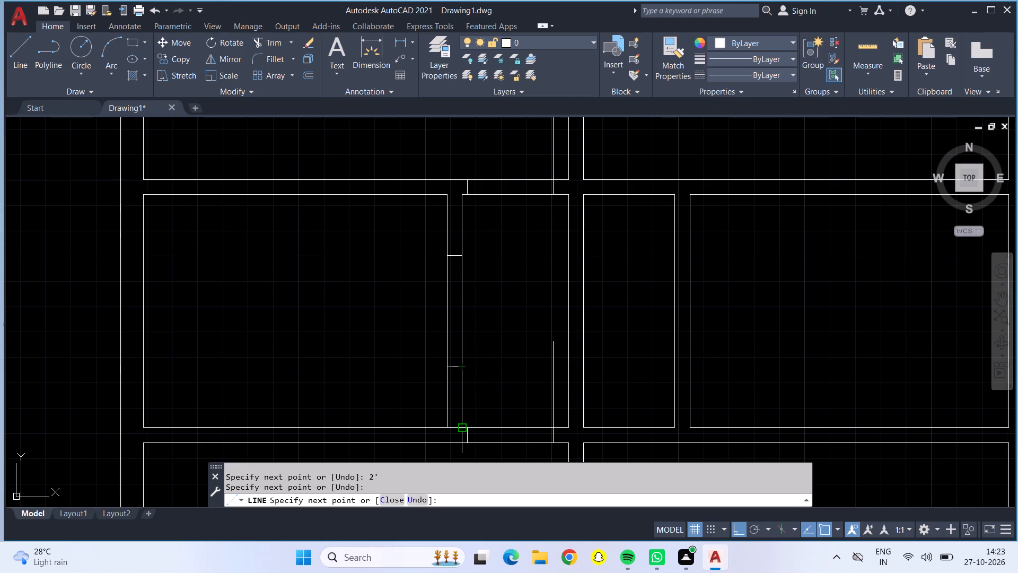
left_click(461, 430)
key("Escape")
key("Escape")
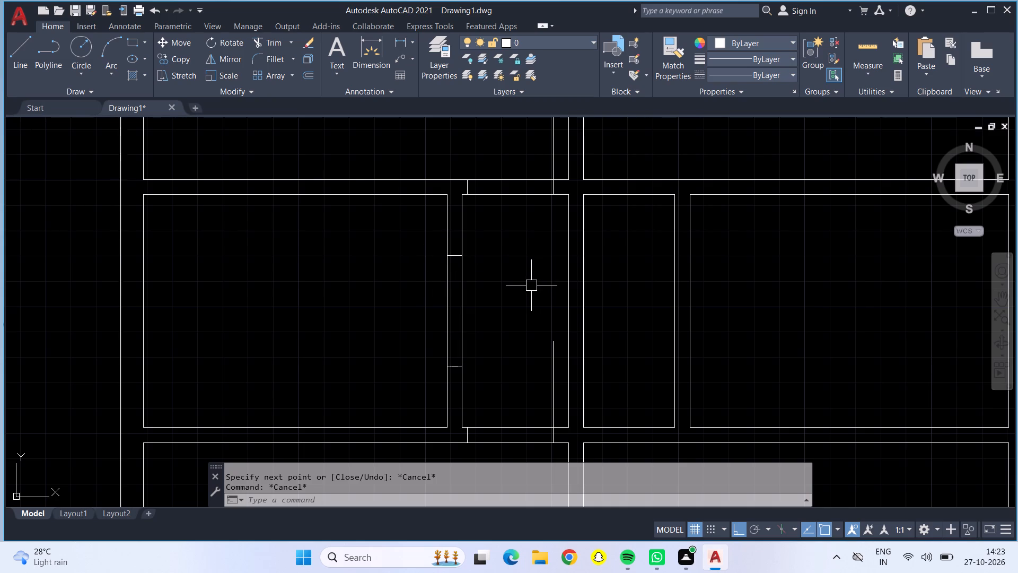
middle_click_drag(531, 285, 515, 337)
scroll(515, 337, "down", 1)
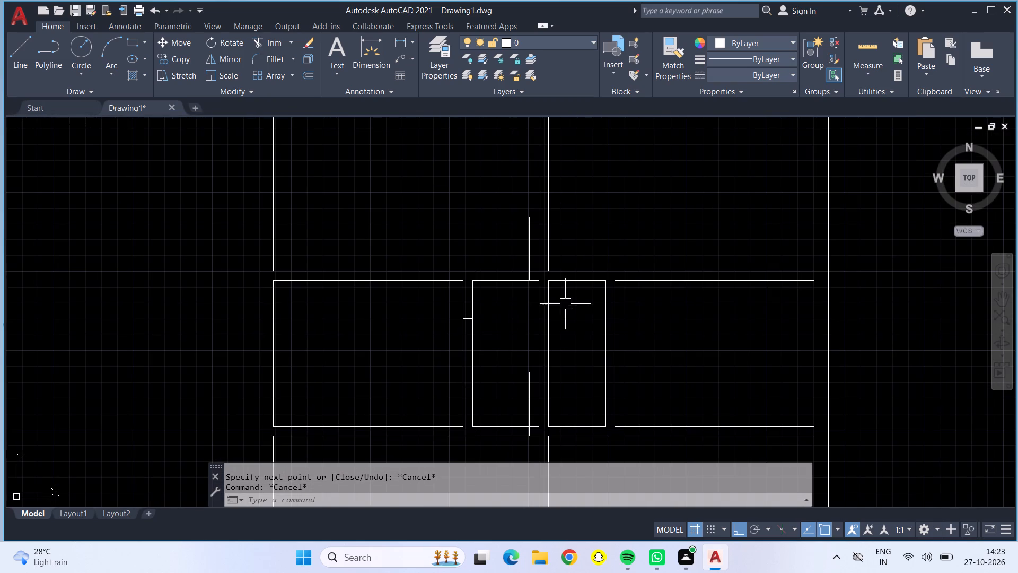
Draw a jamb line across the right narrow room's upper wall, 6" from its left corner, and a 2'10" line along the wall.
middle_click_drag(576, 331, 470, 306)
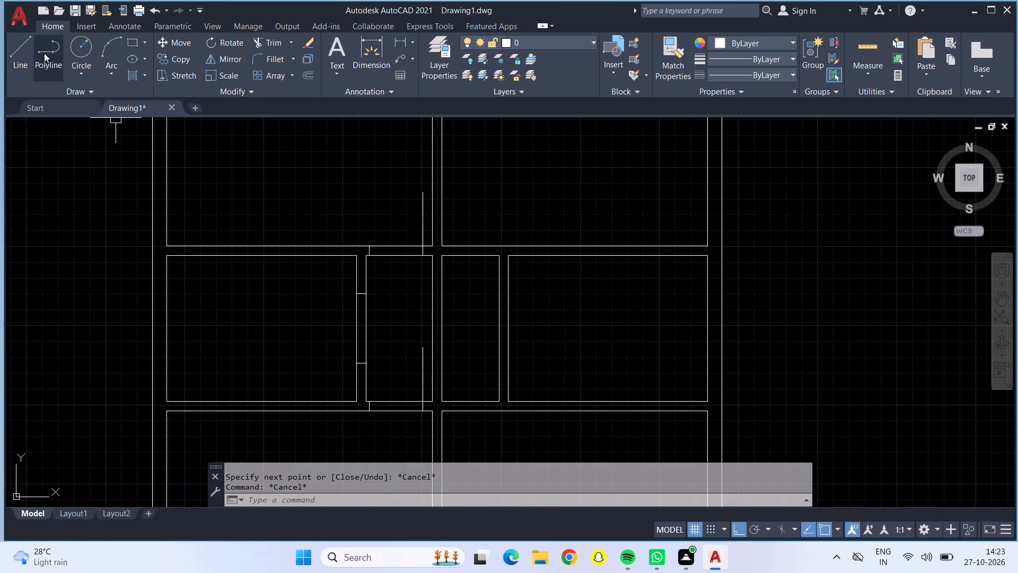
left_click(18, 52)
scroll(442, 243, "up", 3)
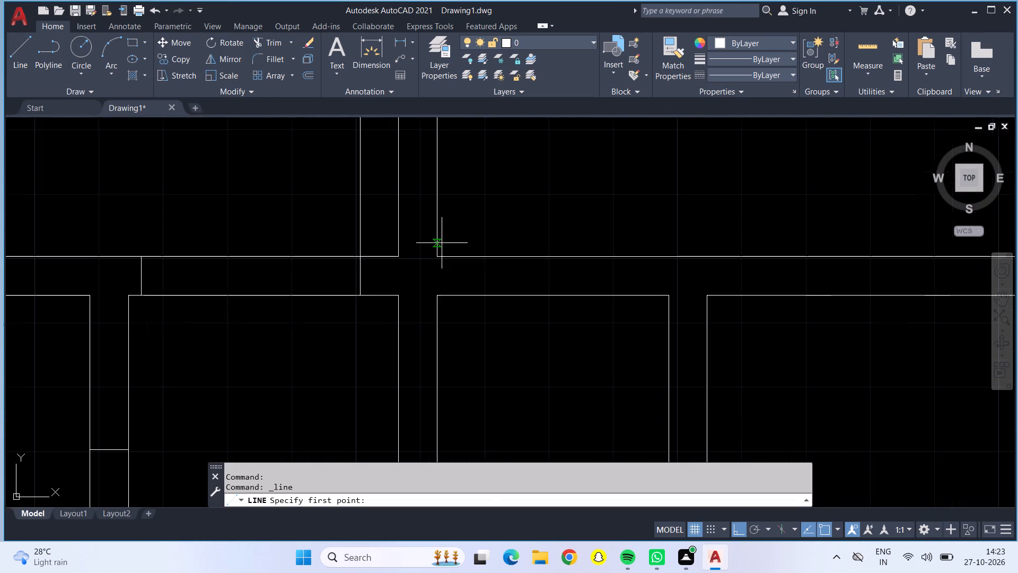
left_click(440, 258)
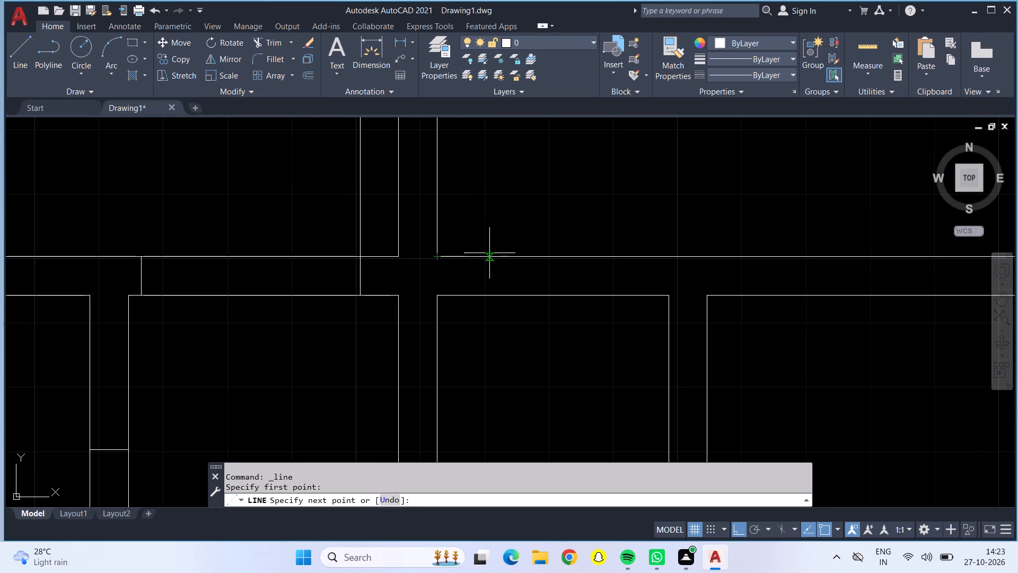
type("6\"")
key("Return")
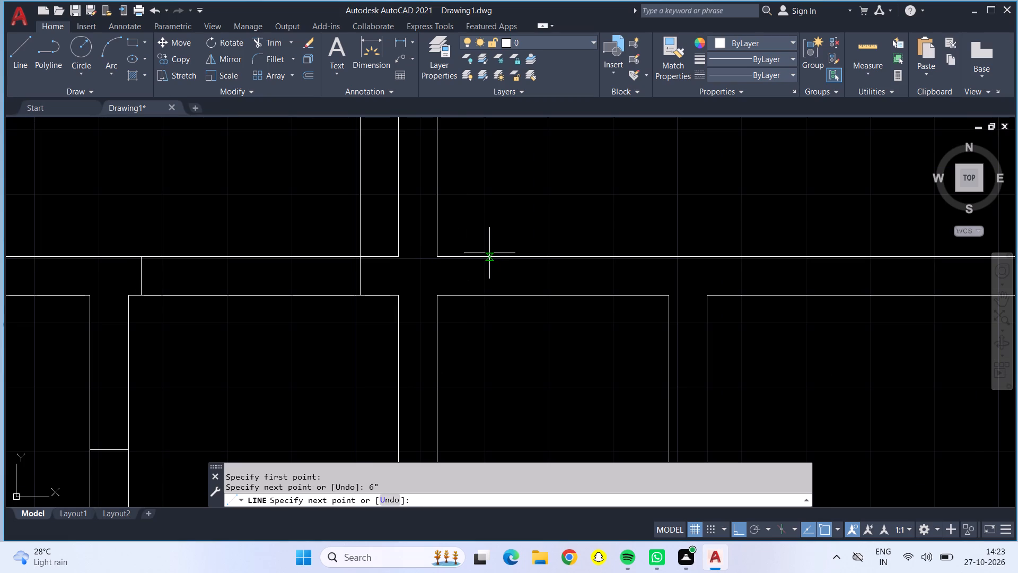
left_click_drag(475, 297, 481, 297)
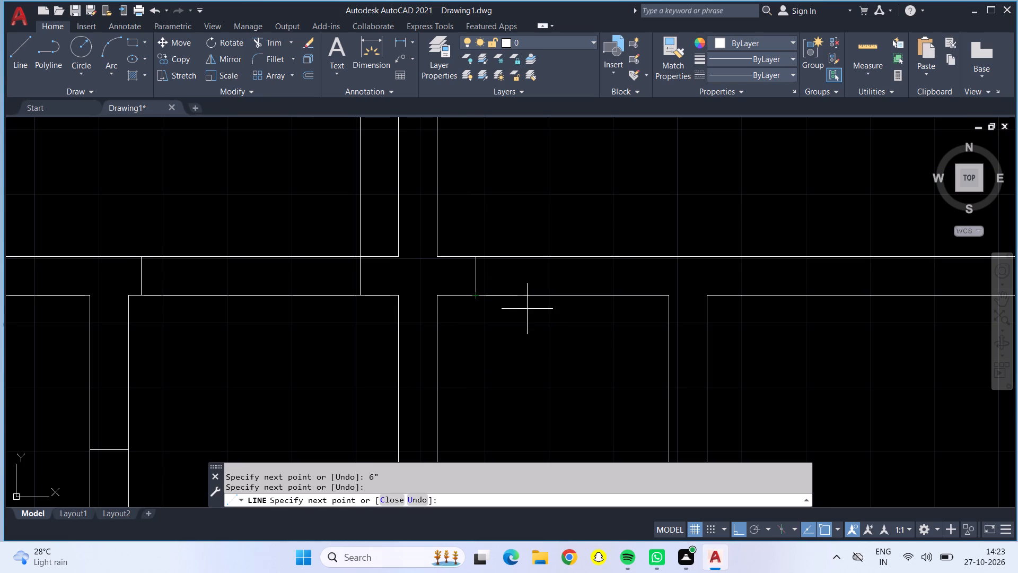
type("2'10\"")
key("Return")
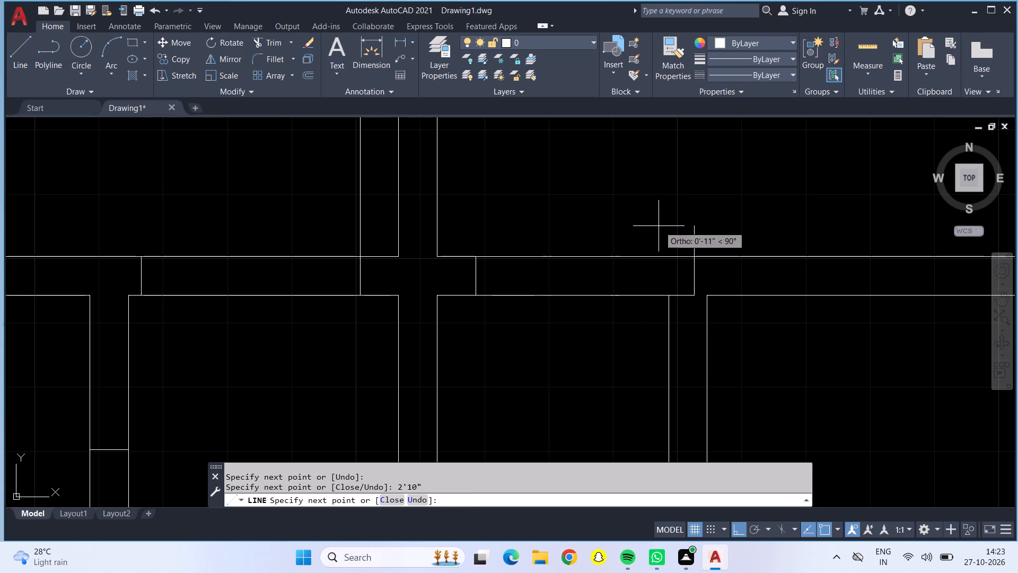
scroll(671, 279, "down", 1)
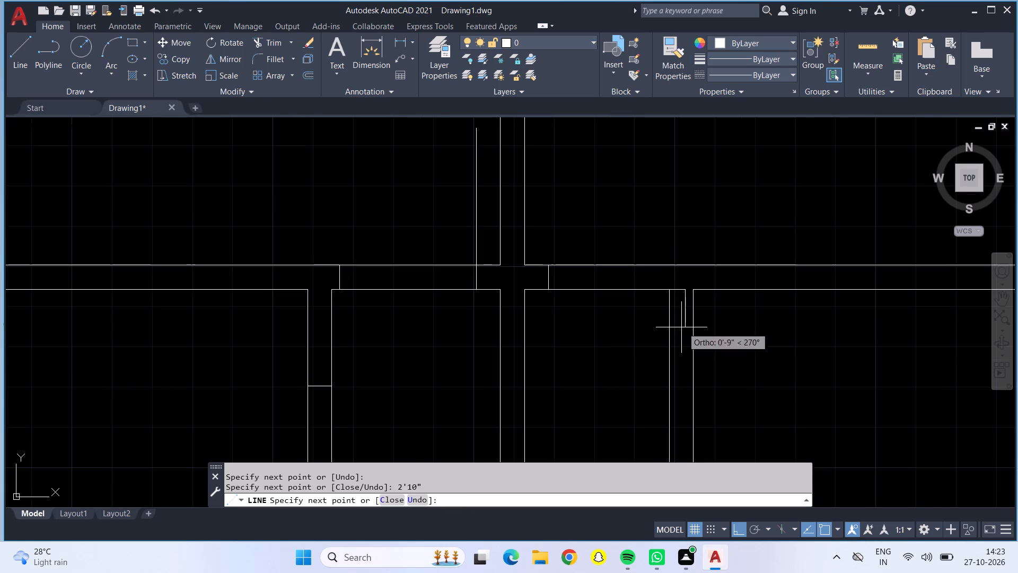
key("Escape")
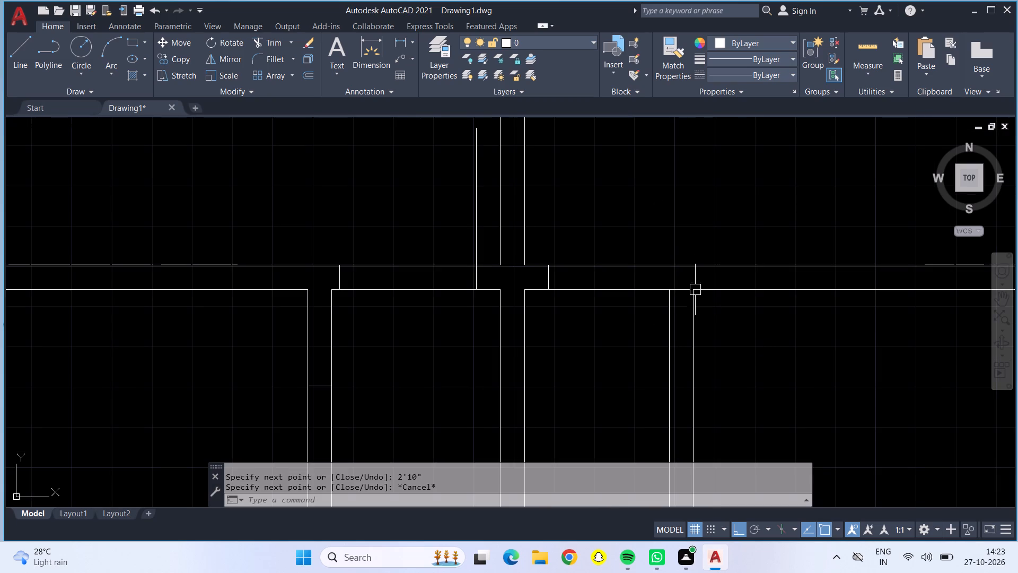
Measure the width and depth of the room right of the narrow room.
left_click(865, 53)
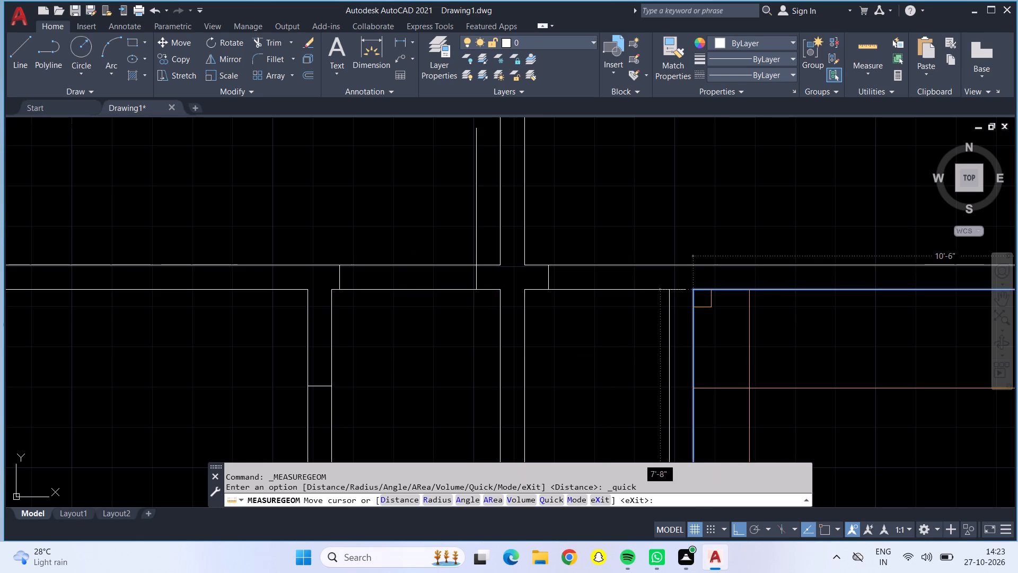
scroll(779, 404, "down", 1)
middle_click_drag(779, 404, 626, 306)
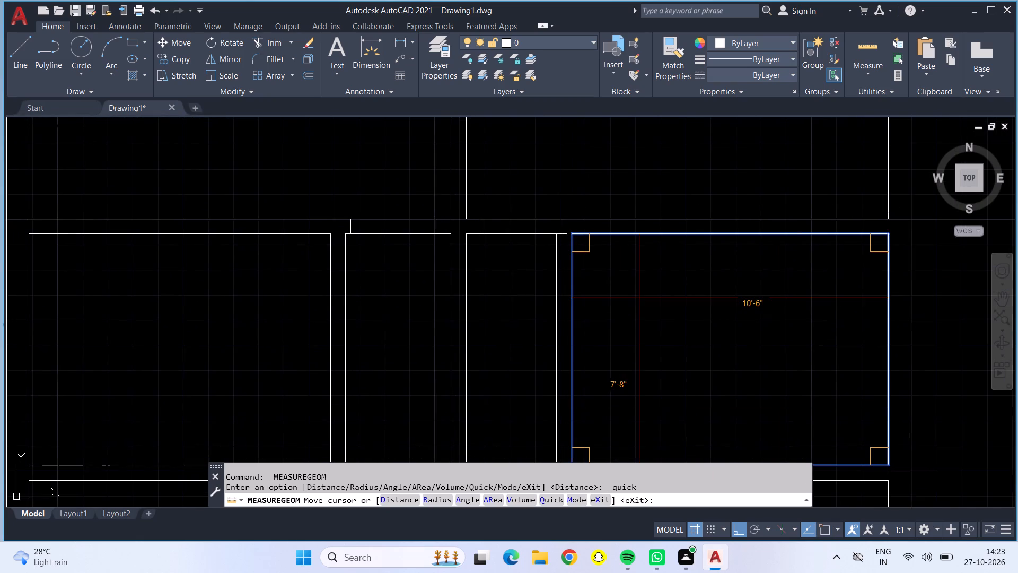
middle_click_drag(650, 298, 671, 265)
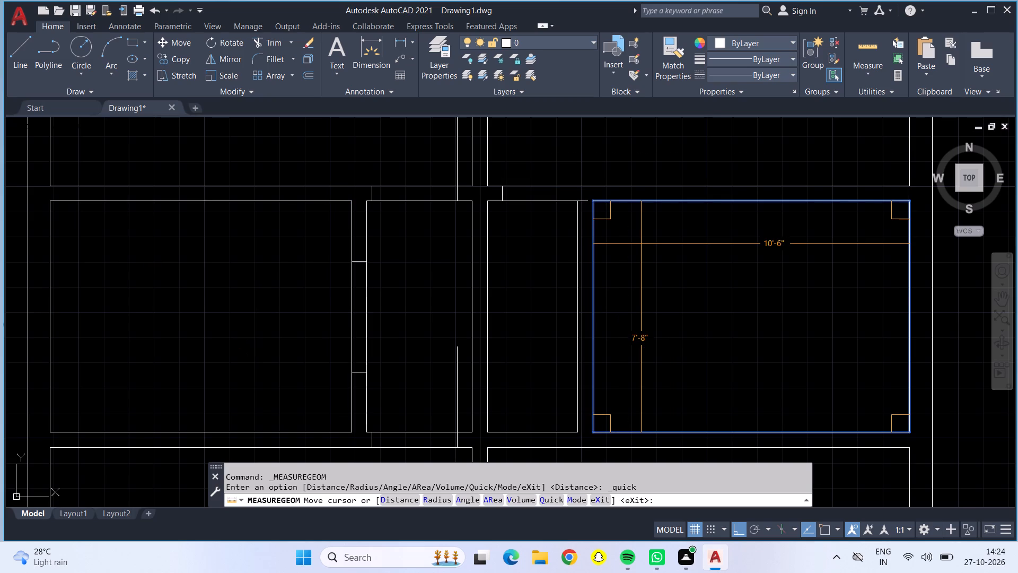
key("Escape")
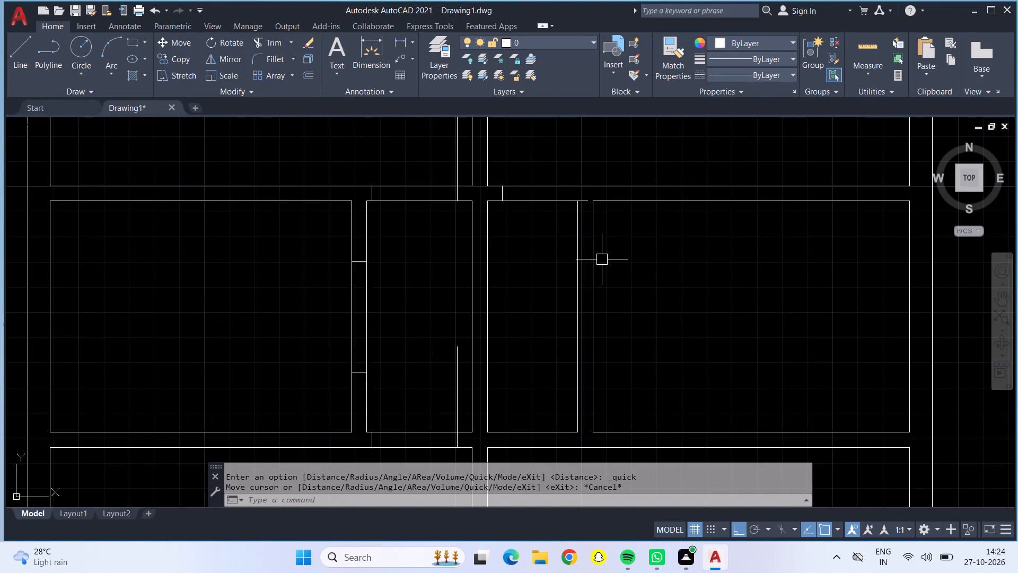
Shift the right narrow room's right partition by offsetting its right-hand line 6" into the adjoining room and deleting its left-hand line.
key("o")
key("Return")
type("6\"")
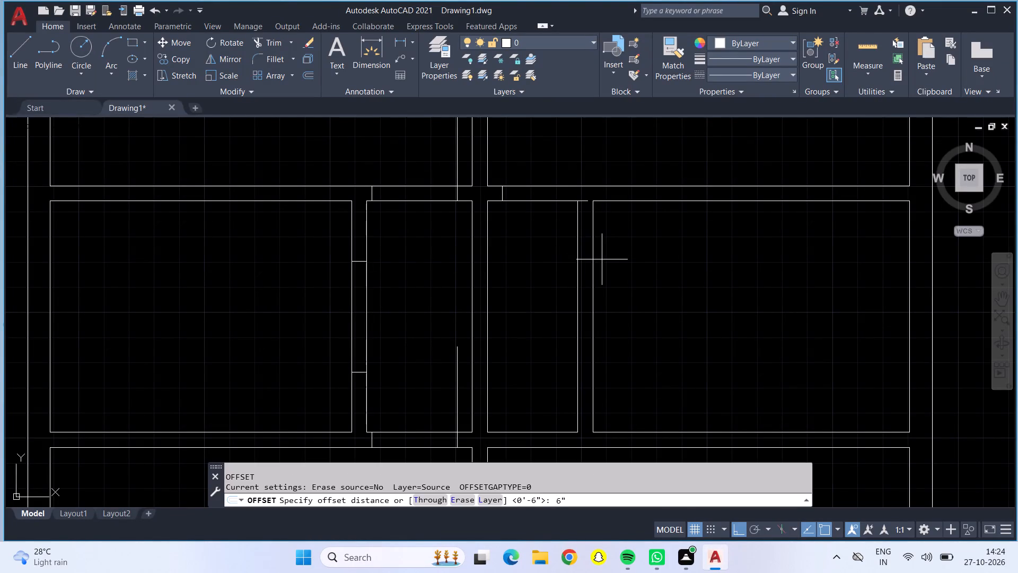
key("Return")
left_click(594, 257)
left_click(623, 269)
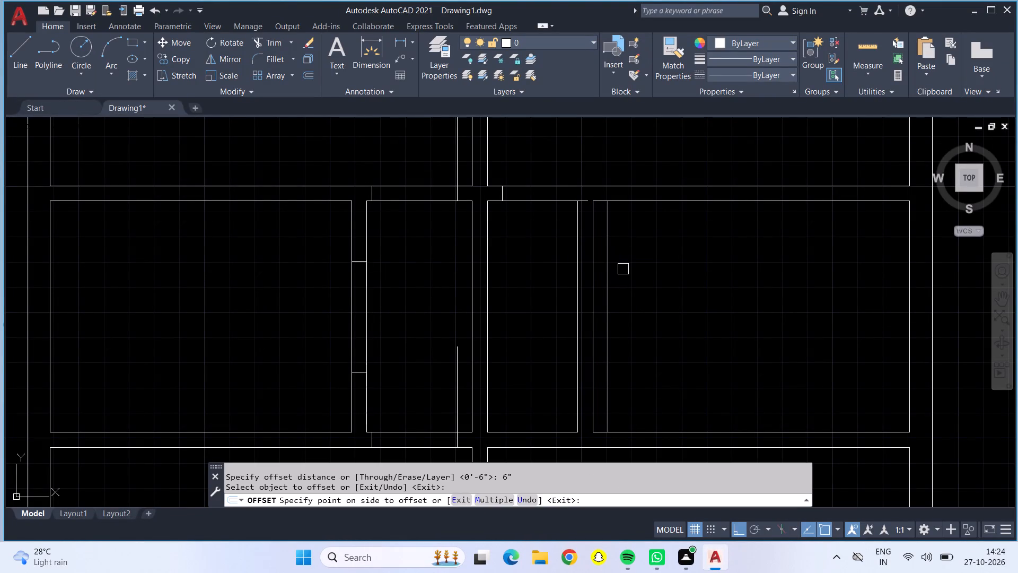
key("Escape")
left_click(577, 263)
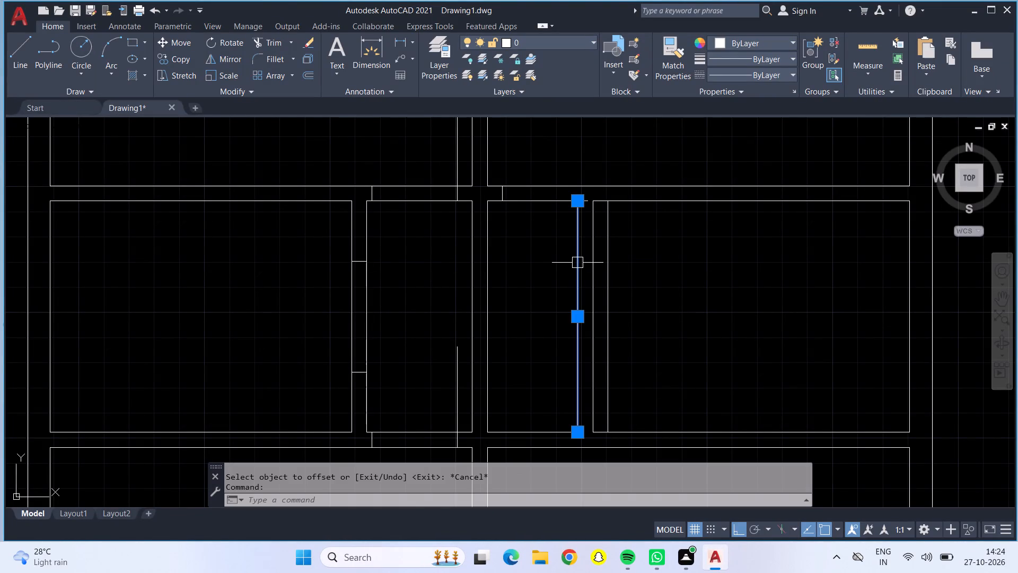
key("Delete")
Measure the distances around the shifted partition.
left_click(877, 44)
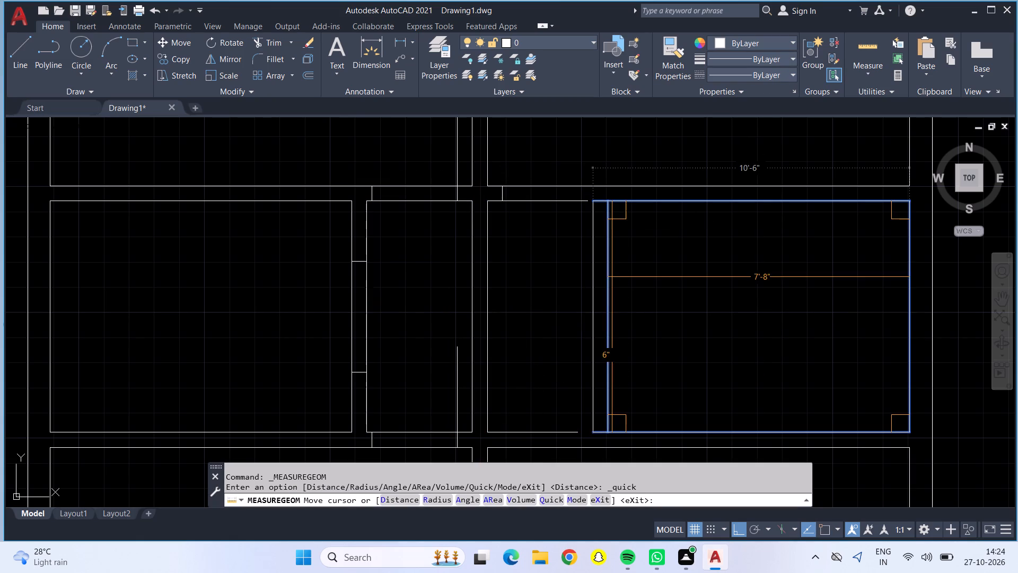
key("Escape")
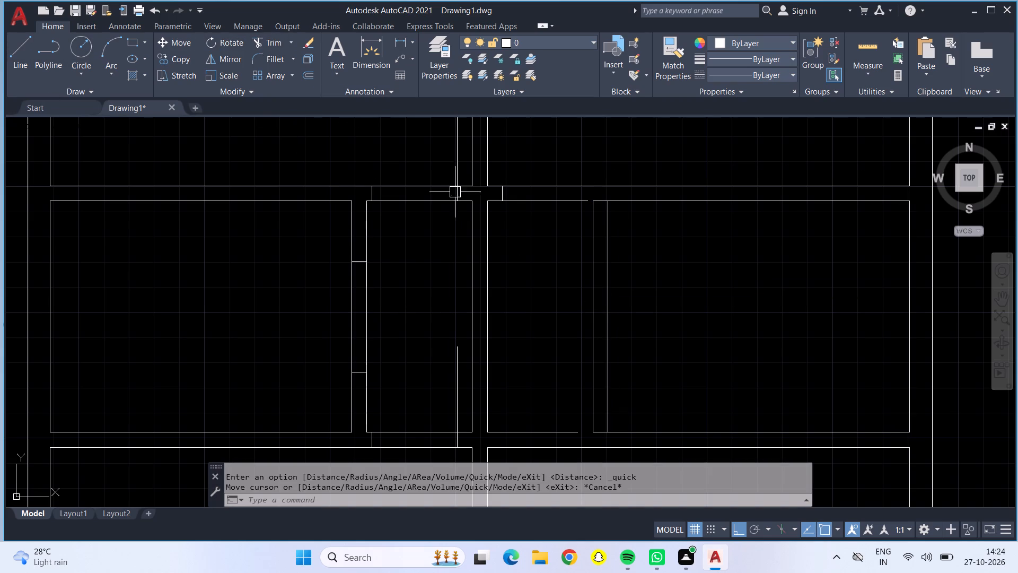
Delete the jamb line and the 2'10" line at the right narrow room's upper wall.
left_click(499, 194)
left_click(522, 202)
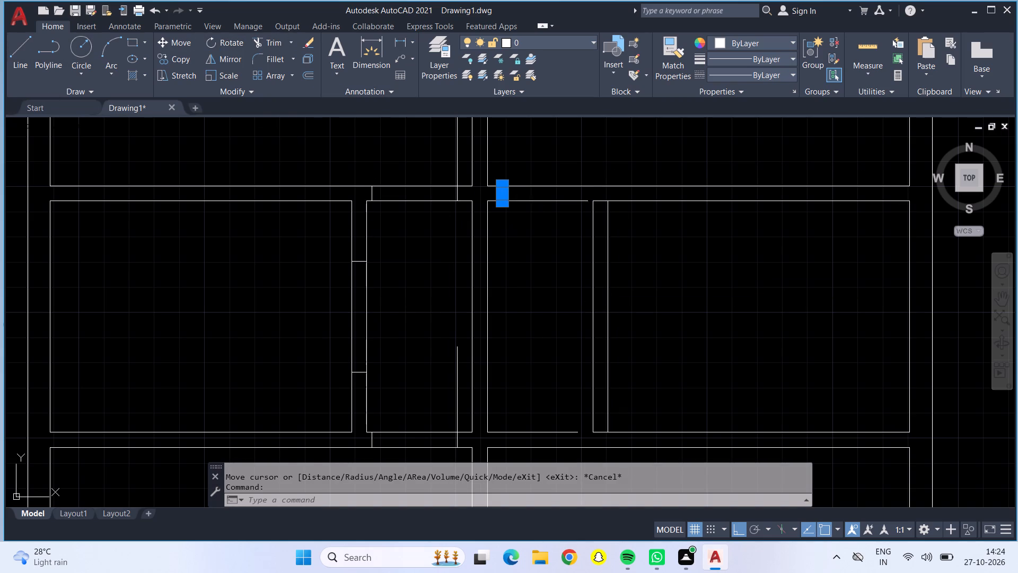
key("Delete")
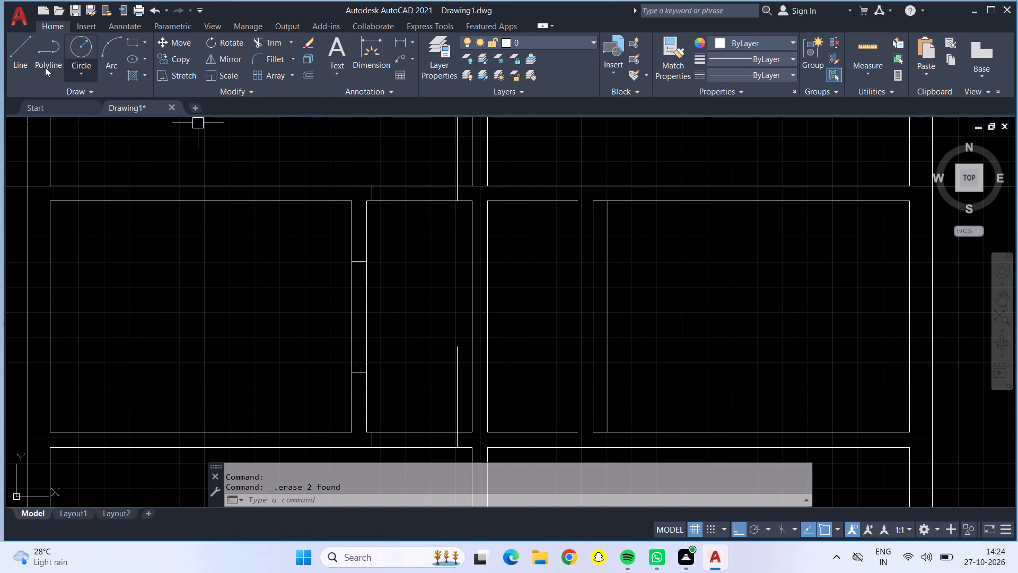
Draw lines joining the right narrow room's upper and lower wall edges to the left face of the shifted partition.
left_click(20, 49)
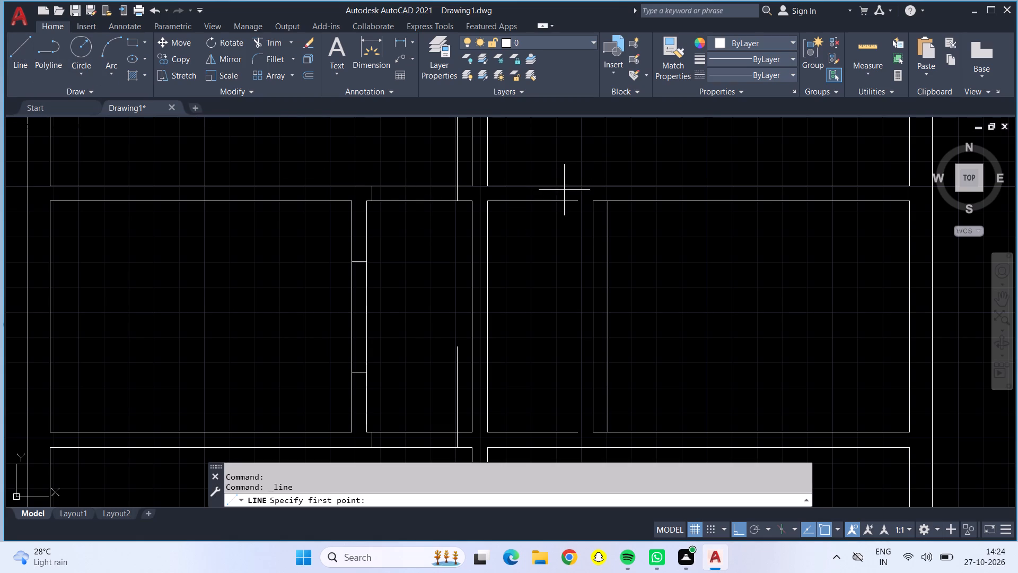
left_click(575, 199)
left_click(595, 202)
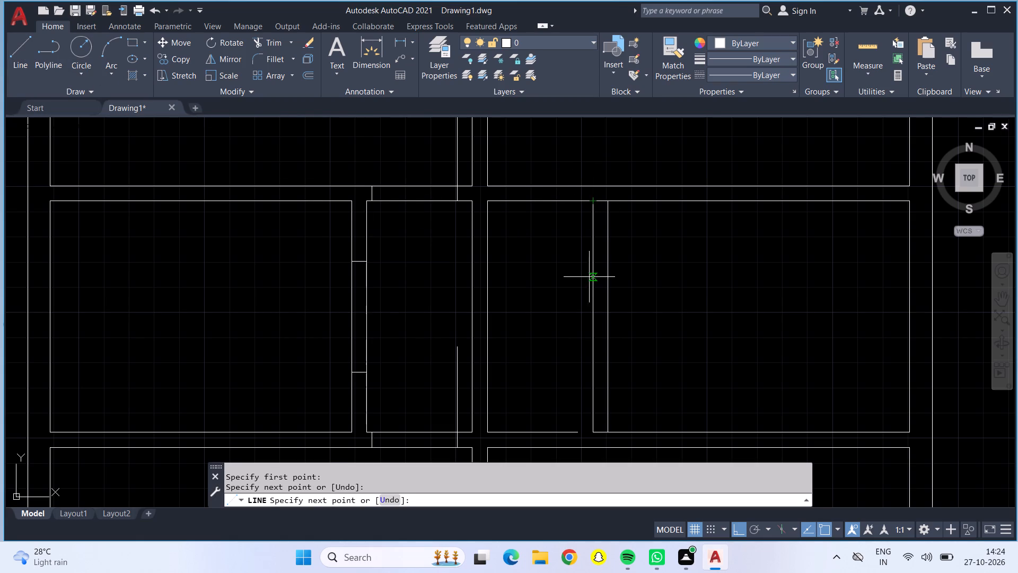
left_click(594, 431)
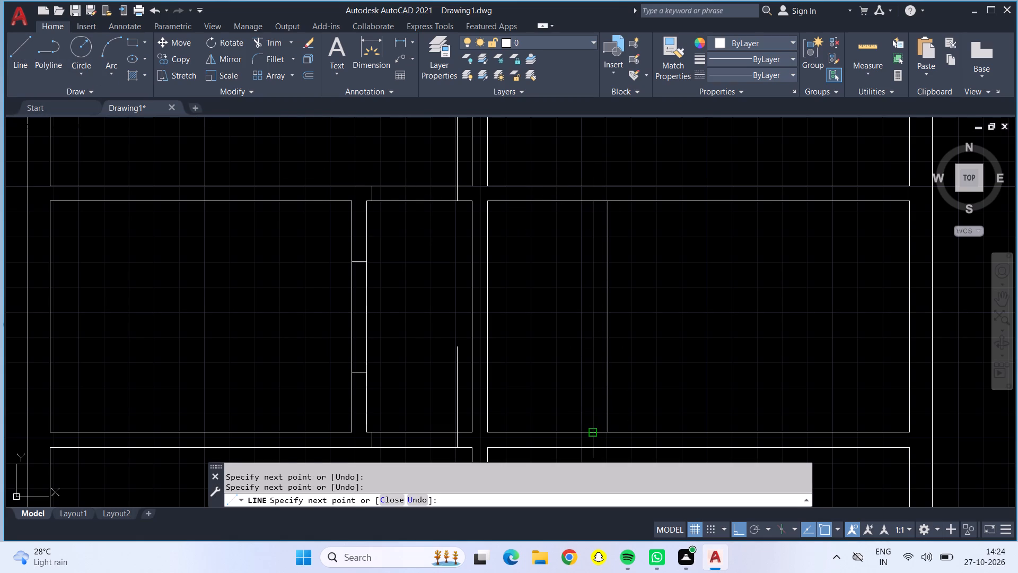
left_click(578, 433)
key("Escape")
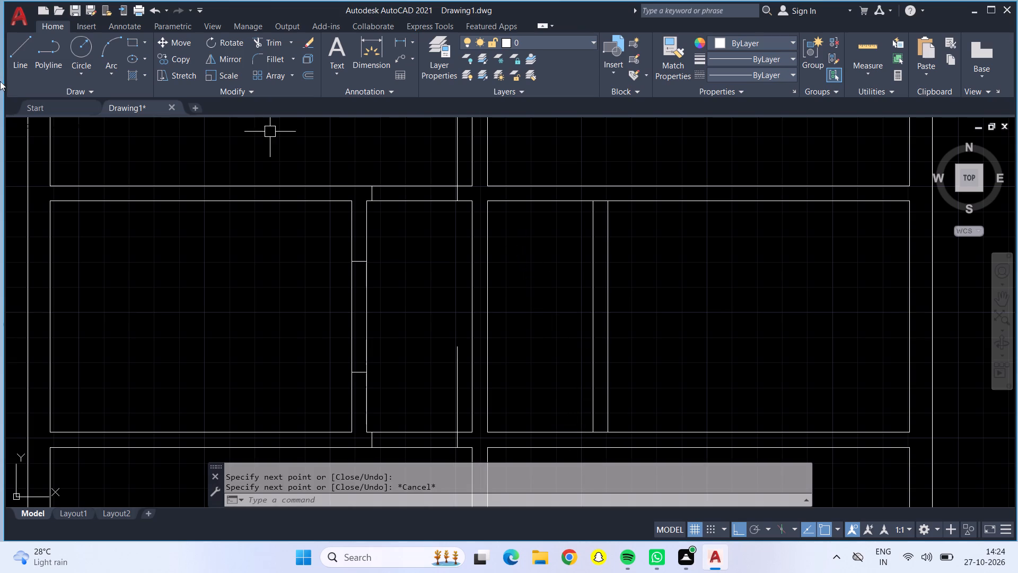
Draw door jamb lines across the right narrow room's upper wall, starting 6" from its left corner with a 2'10" run between them.
left_click(30, 50)
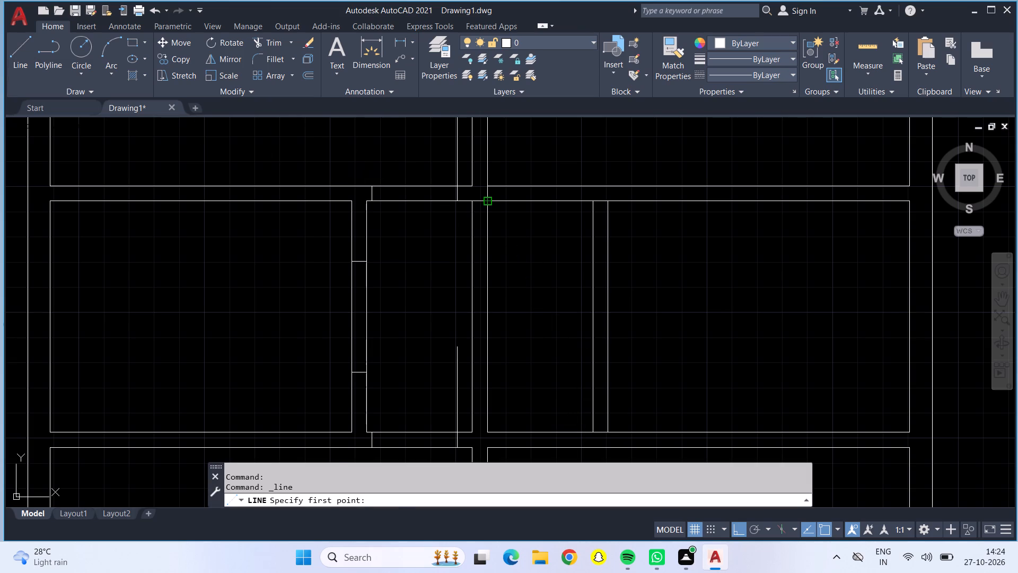
left_click(489, 199)
type("6\"")
key("Return")
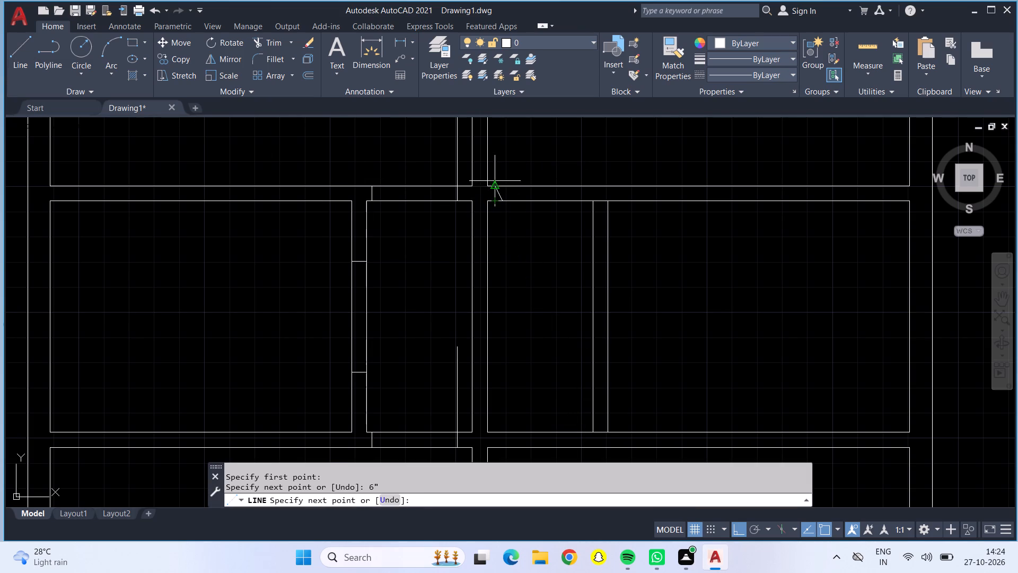
left_click(507, 184)
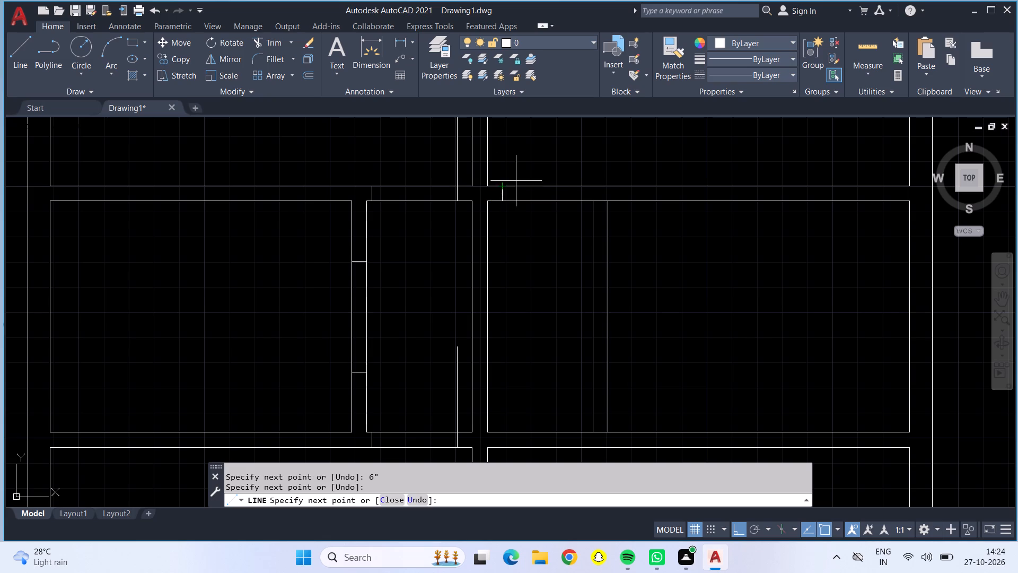
type("2'10\"")
key("Return")
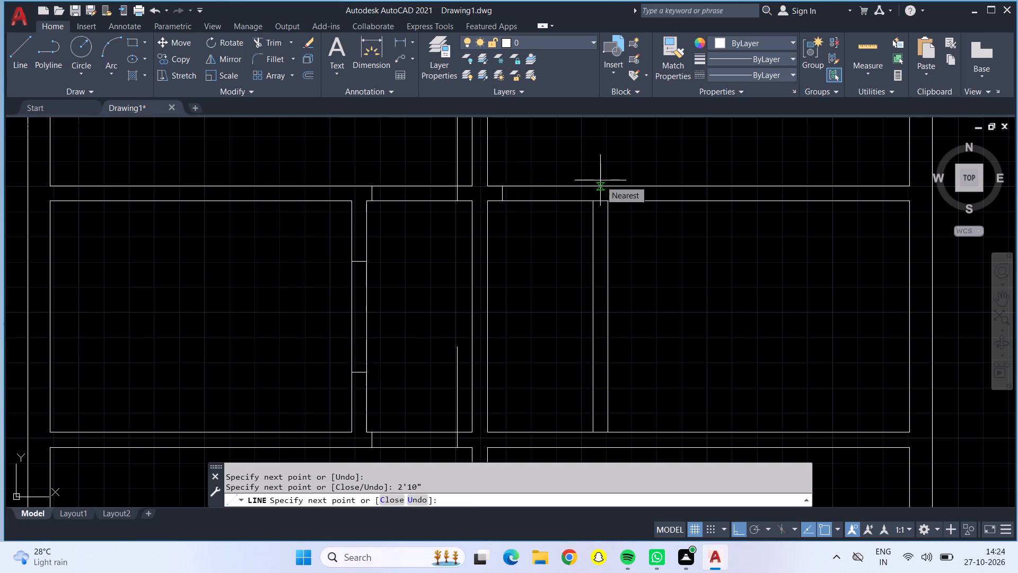
left_click(586, 204)
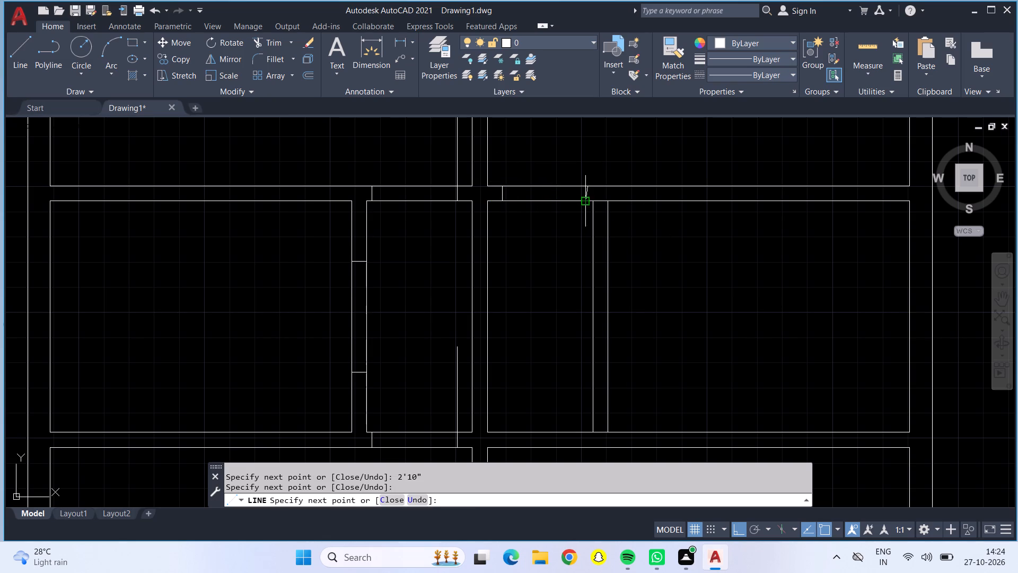
Draw a 2'10" door leaf upward from the left jamb of the right narrow room's upper wall opening.
left_click(502, 198)
left_click(504, 184)
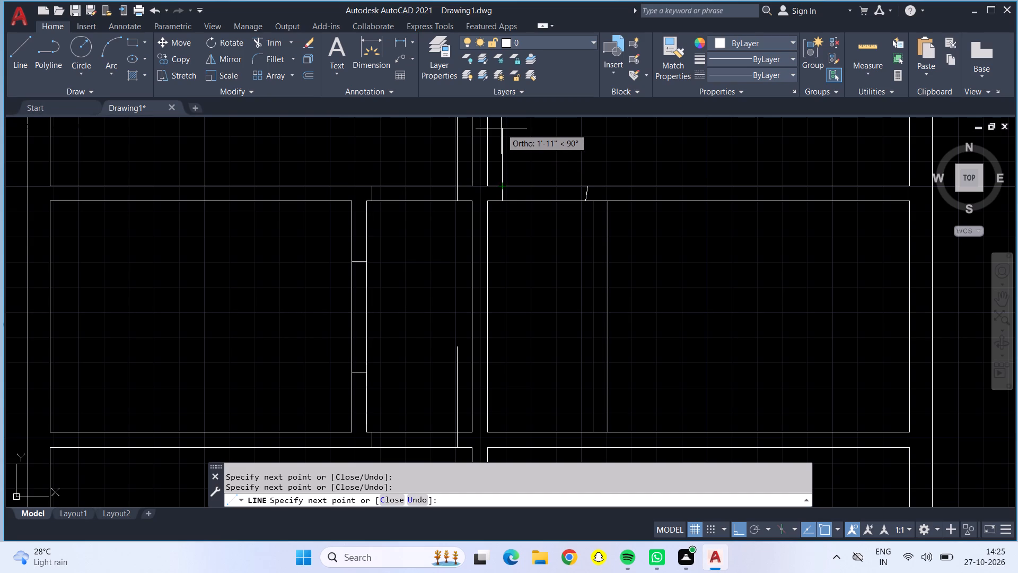
type("20")
key("BackSpace")
type("'10\"")
key("Return")
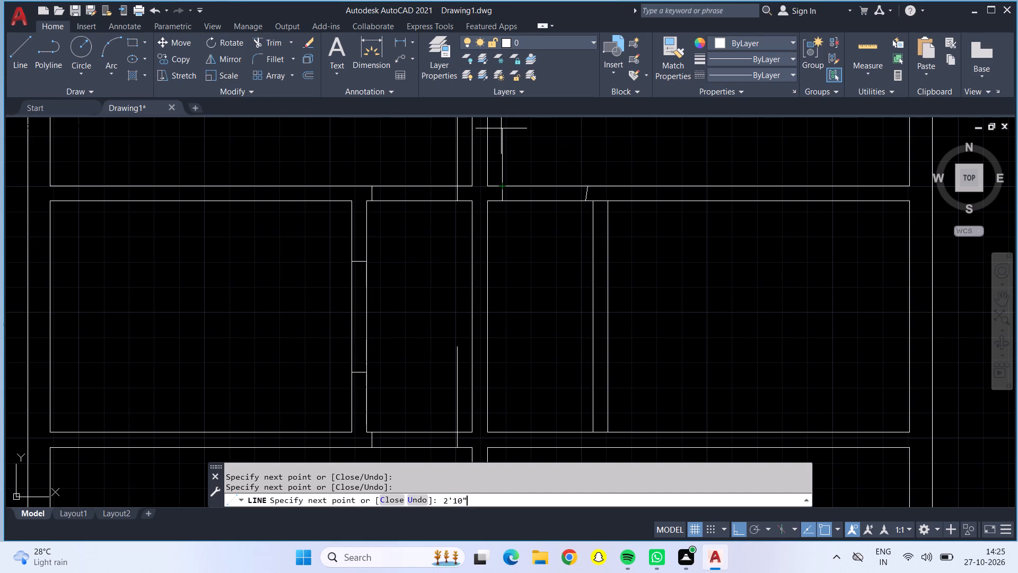
key("Return")
Draw a vertical jamb line across the right narrow room's upper wall, downward from the top end of the slanted jamb line.
scroll(492, 138, "down", 2)
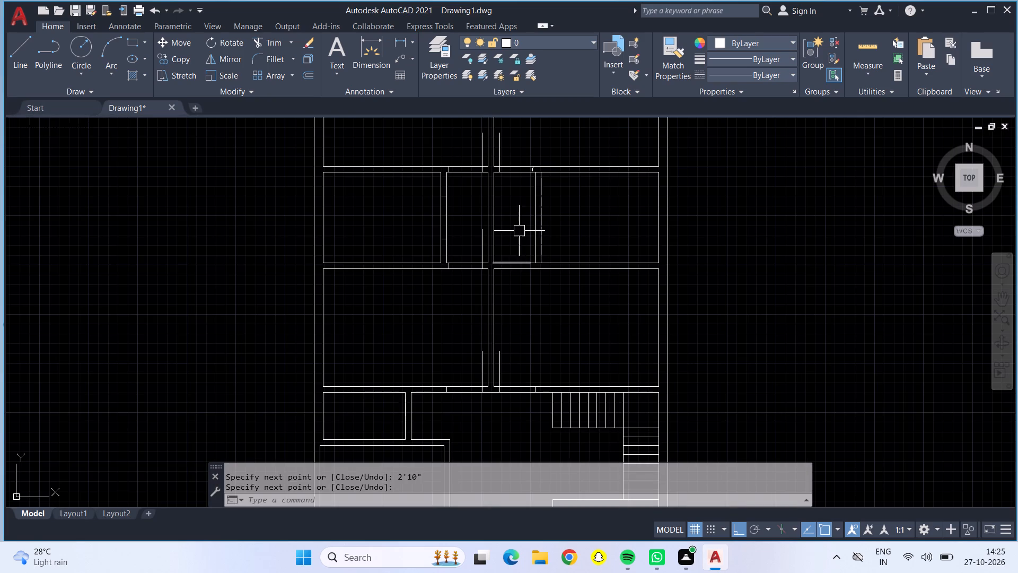
scroll(536, 167, "up", 7)
scroll(551, 198, "down", 2)
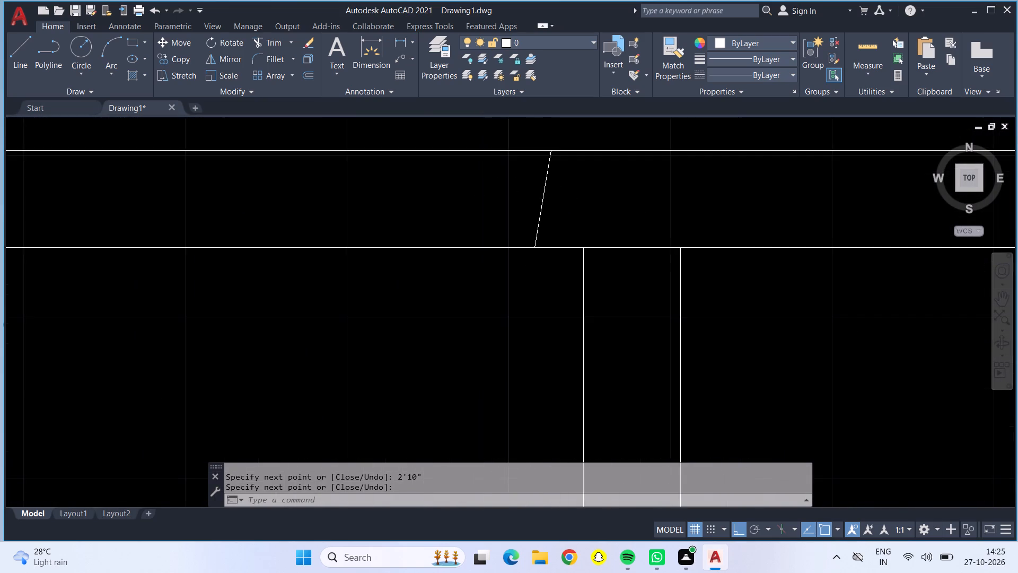
left_click(30, 53)
scroll(520, 170, "up", 2)
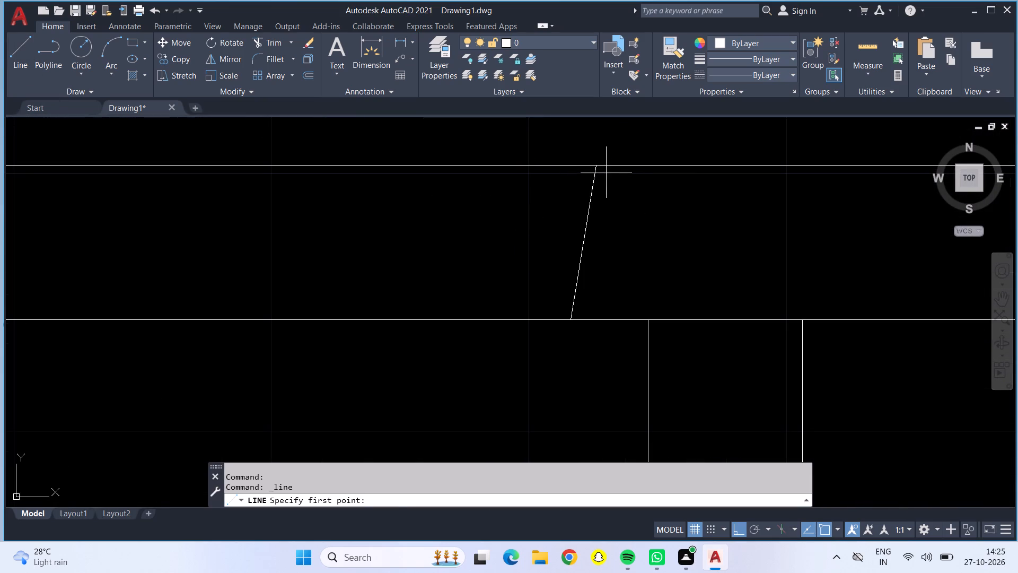
left_click(594, 167)
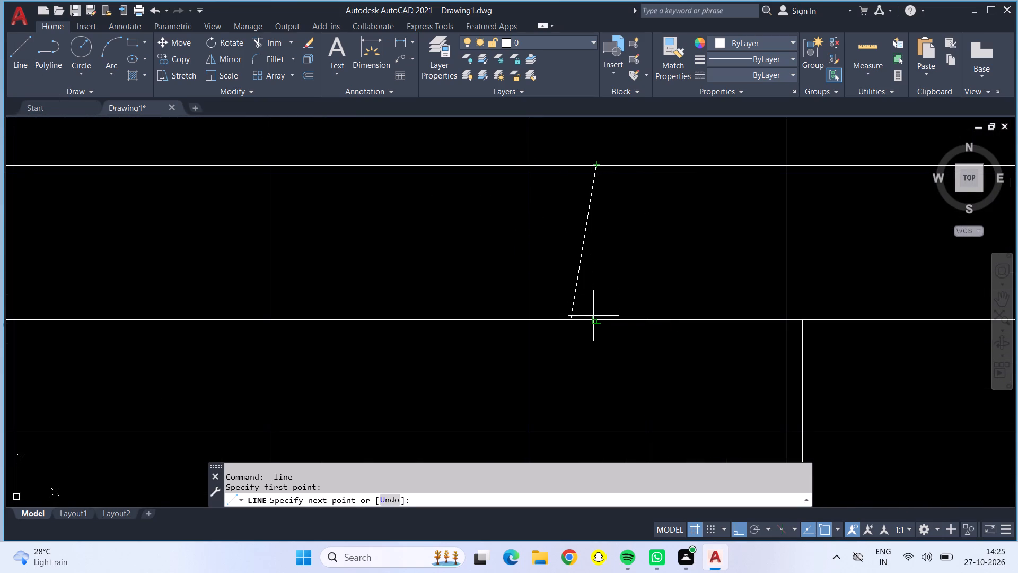
left_click(596, 321)
key("Escape")
Draw door jamb lines across the right narrow room's lower wall, starting 6" from its left corner with a 2'10" run between them.
scroll(543, 332, "down", 3)
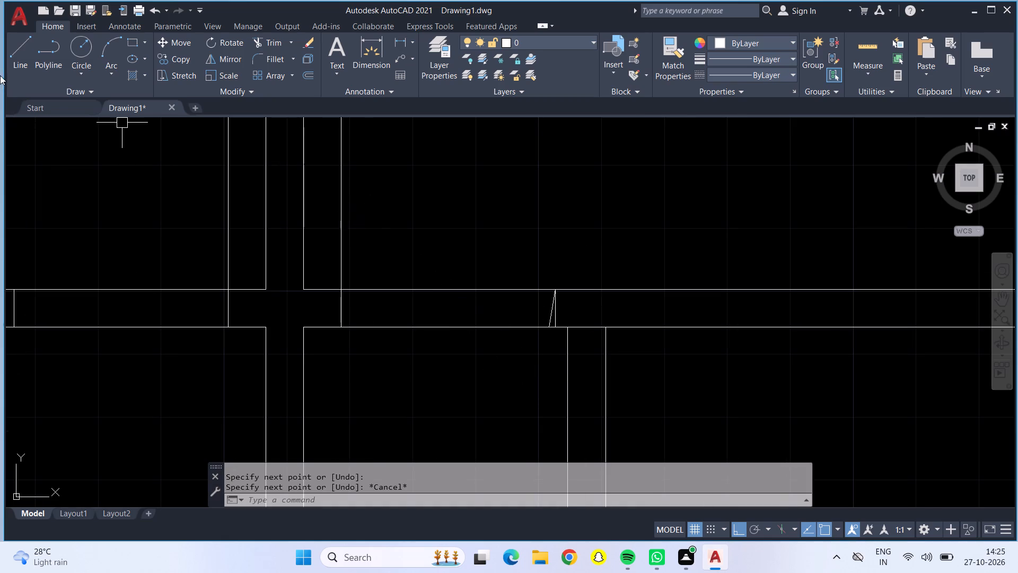
left_click_drag(30, 59, 30, 64)
scroll(385, 404, "down", 2)
middle_click_drag(409, 413, 430, 251)
middle_click_drag(429, 363, 428, 312)
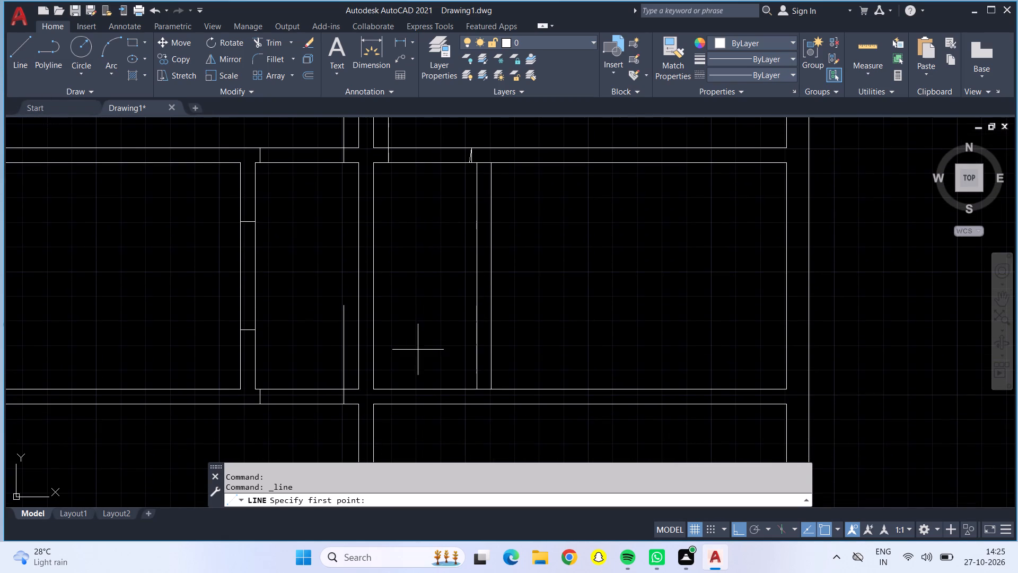
scroll(372, 403, "up", 1)
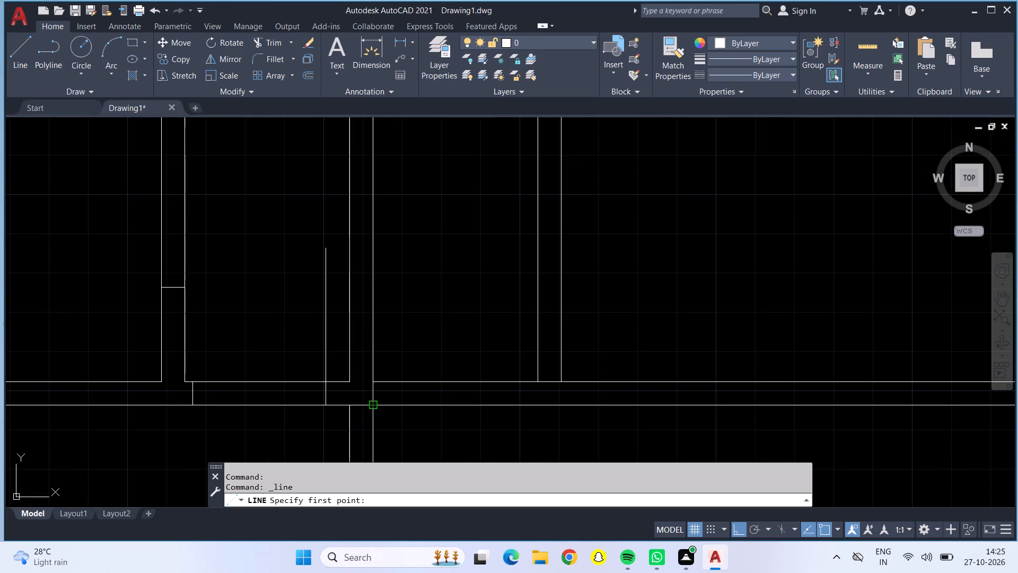
left_click(371, 384)
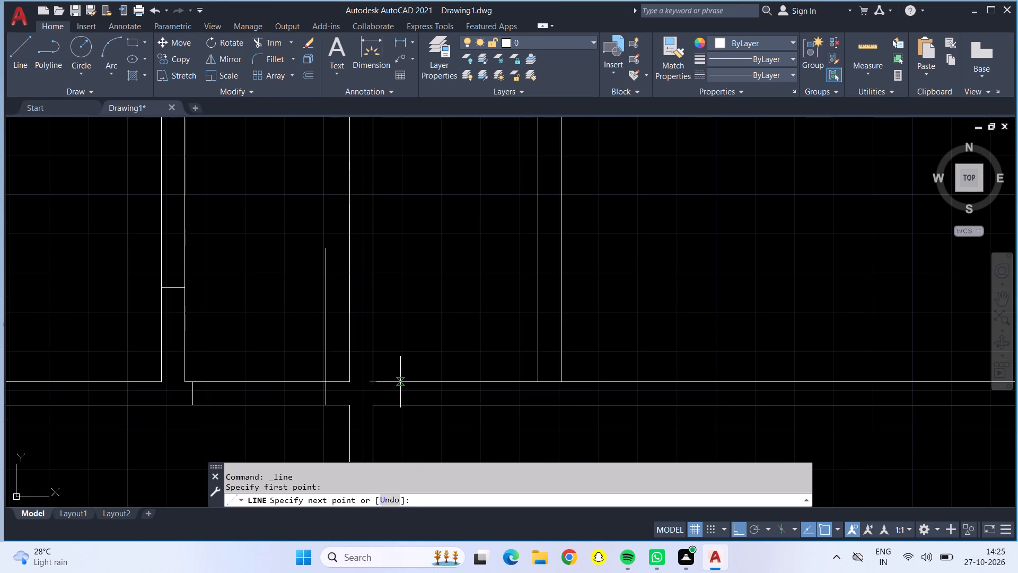
type("6\"")
key("Return")
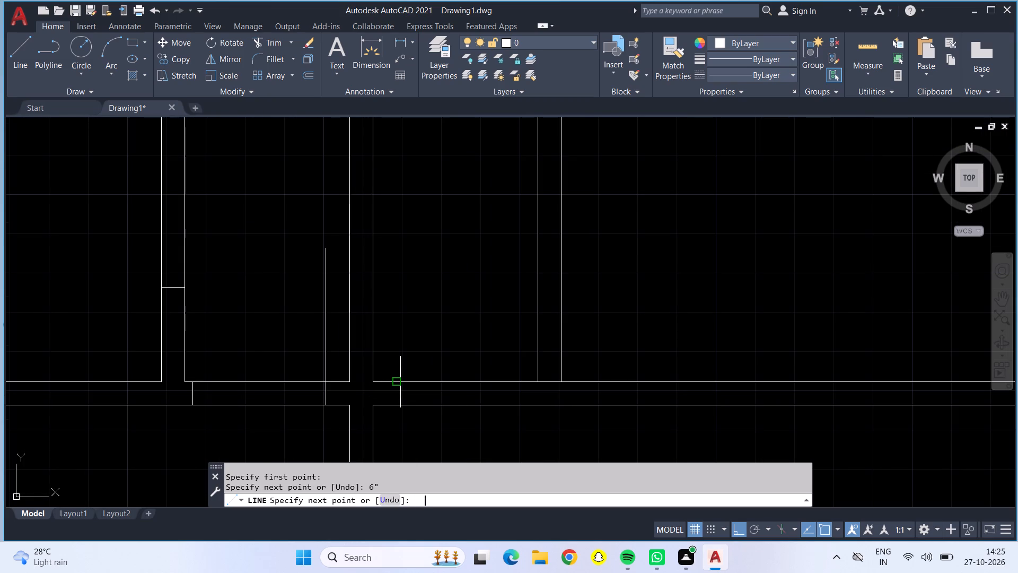
left_click(399, 409)
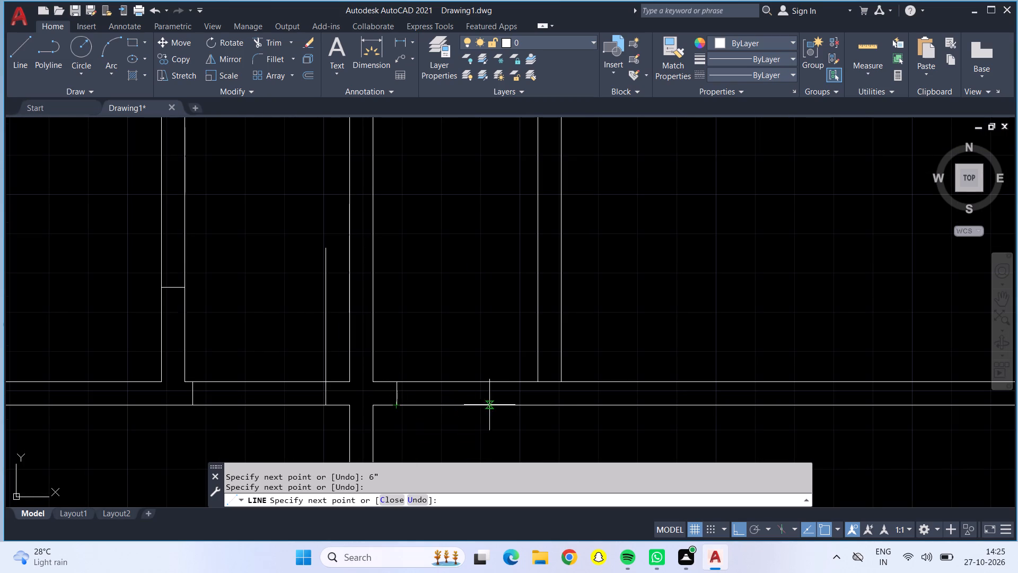
type("20")
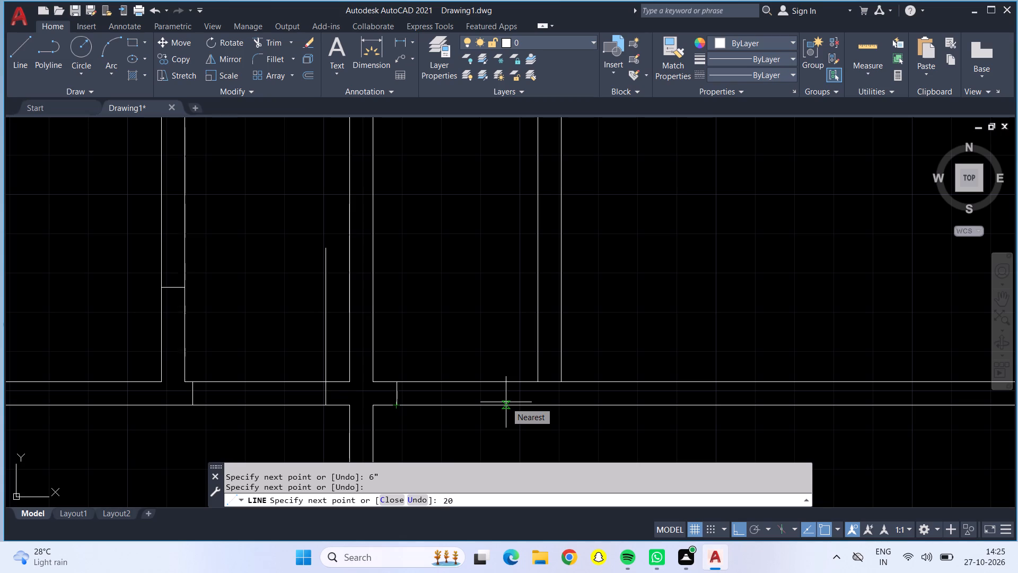
key("BackSpace")
type("'10")
key("shift+quotedbl")
key("Return")
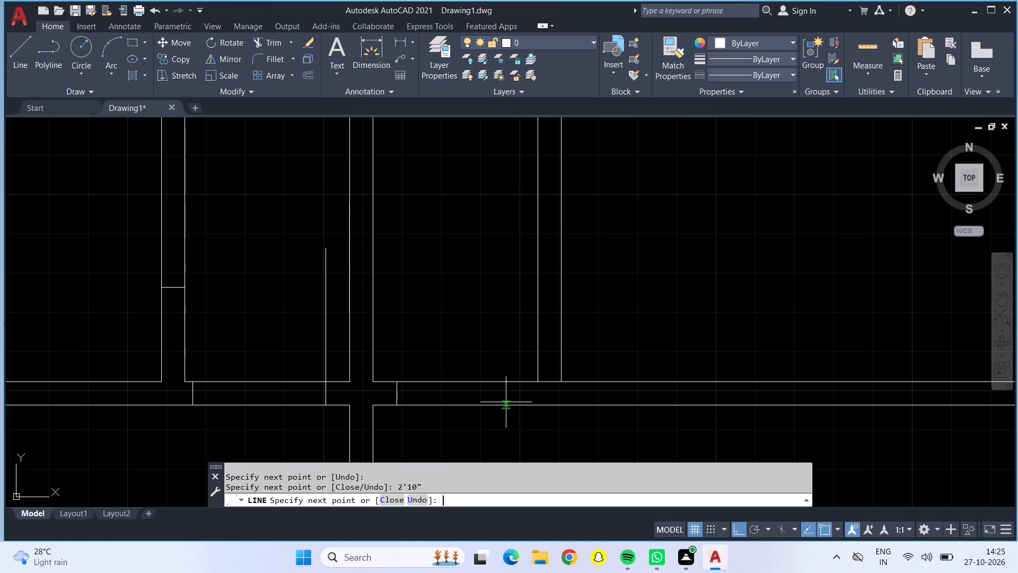
left_click(533, 385)
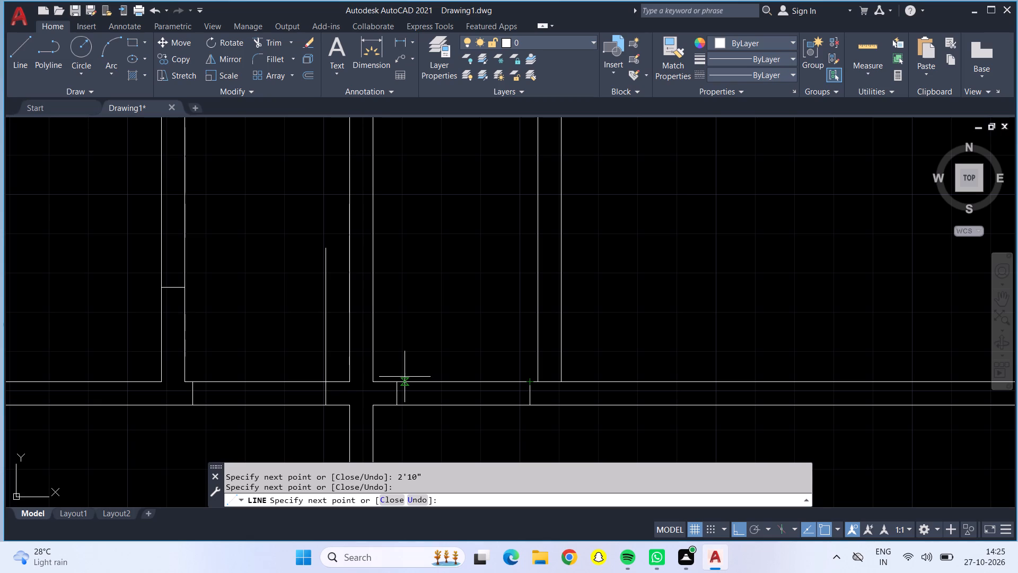
Draw a 2'10" door leaf upward from the left jamb of the right narrow room's lower wall opening.
left_click(399, 380)
type("20")
key("BackSpace")
type("'10\"")
key("Return")
key("Return")
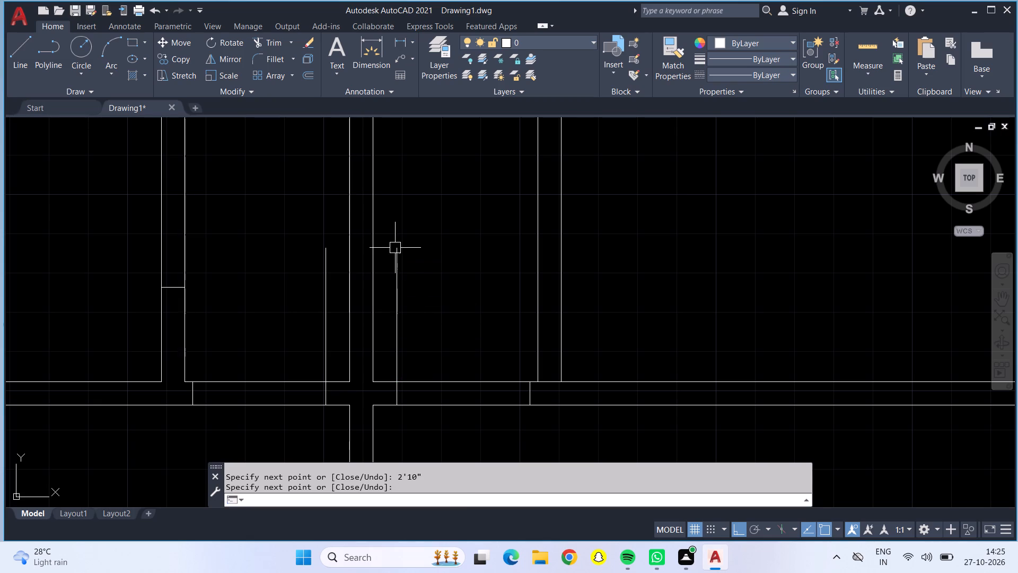
Draw a line across the right narrow room's right partition, 2' below the partition's upper end.
scroll(366, 261, "down", 2)
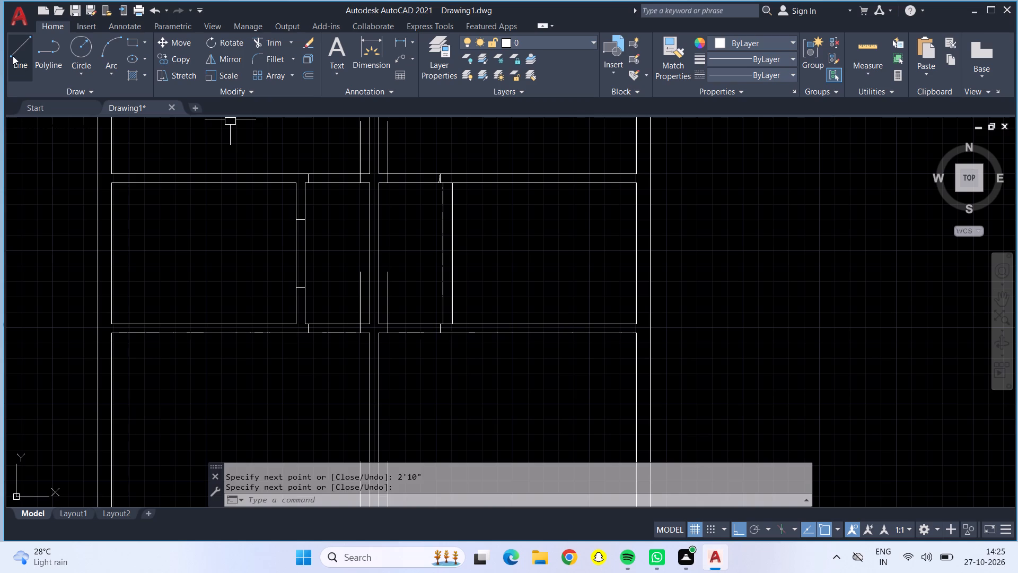
left_click(13, 56)
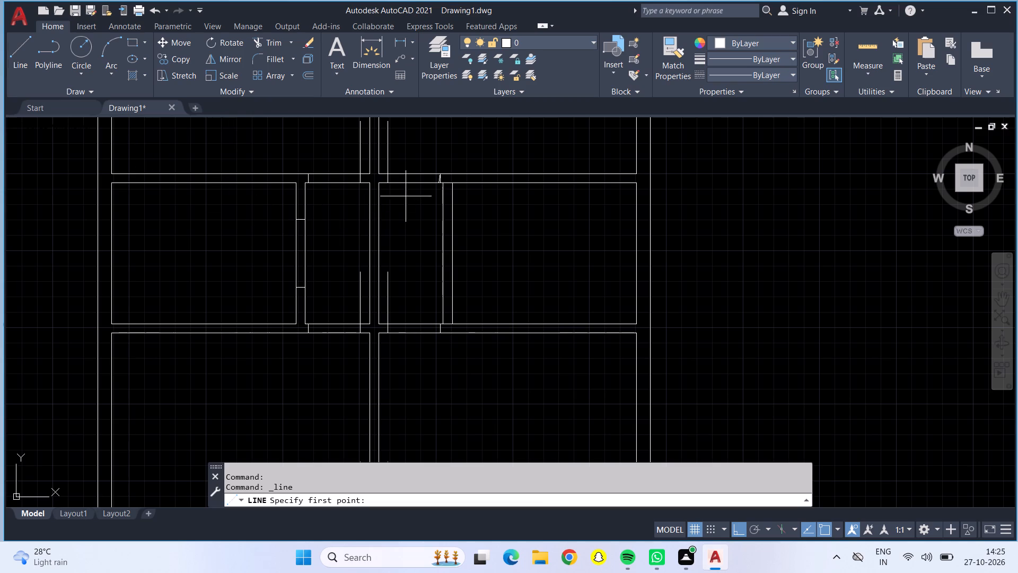
scroll(436, 186, "up", 2)
left_click(454, 179)
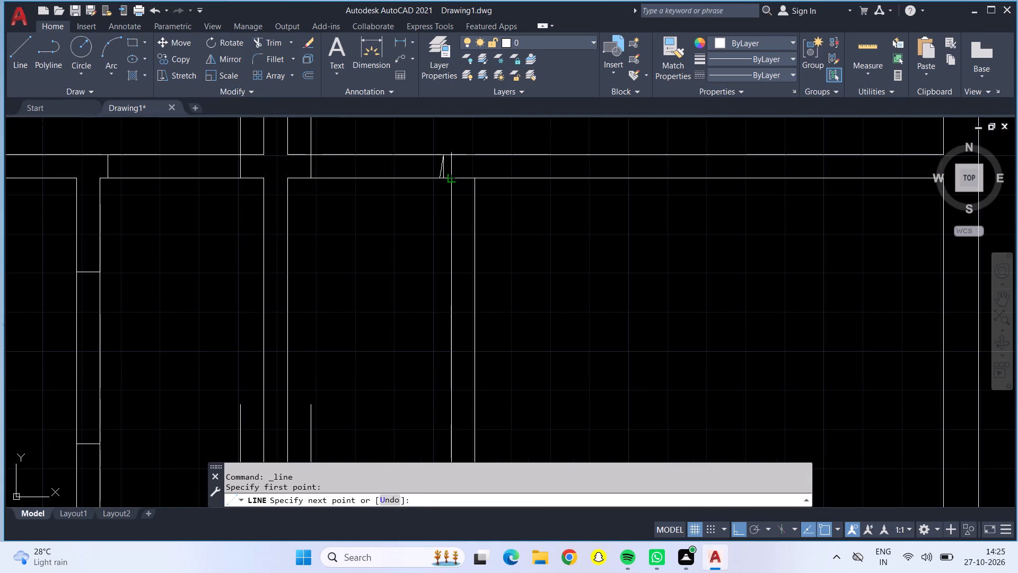
type("2'")
key("Return")
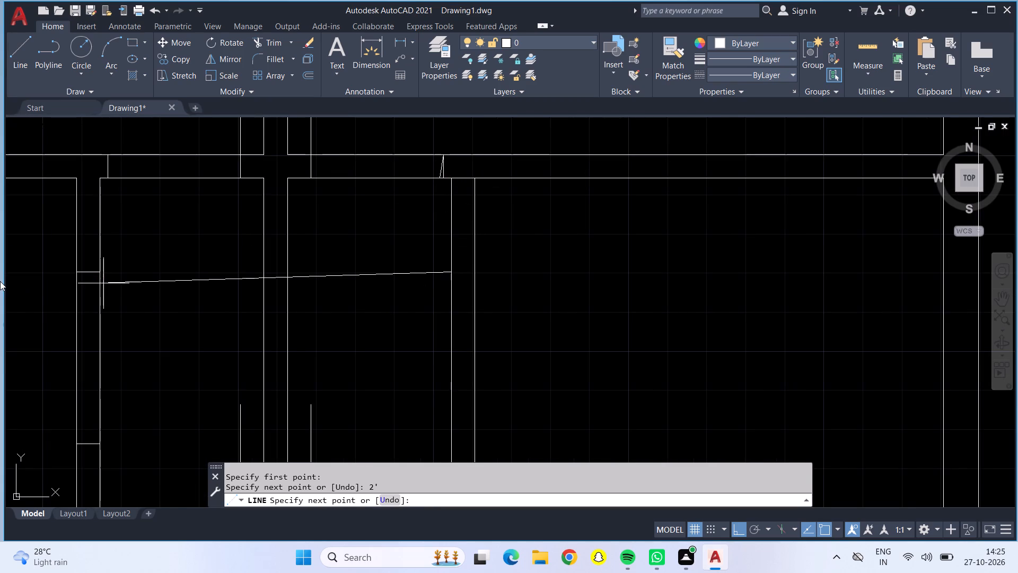
left_click(473, 269)
key("Escape")
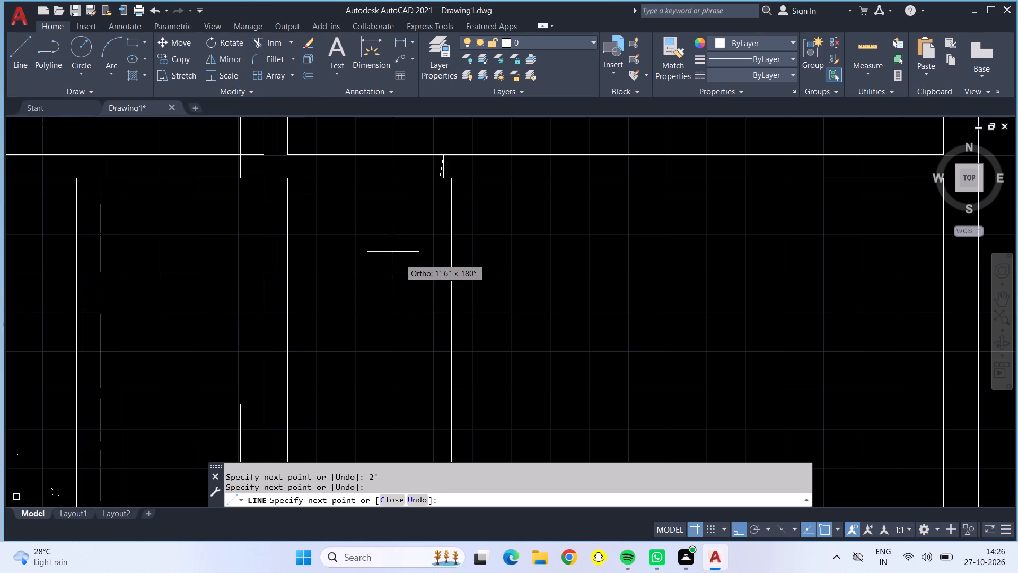
Draw a line across the right narrow room's right partition, 2' above the partition's lower end.
left_click(13, 63)
scroll(226, 245, "down", 1)
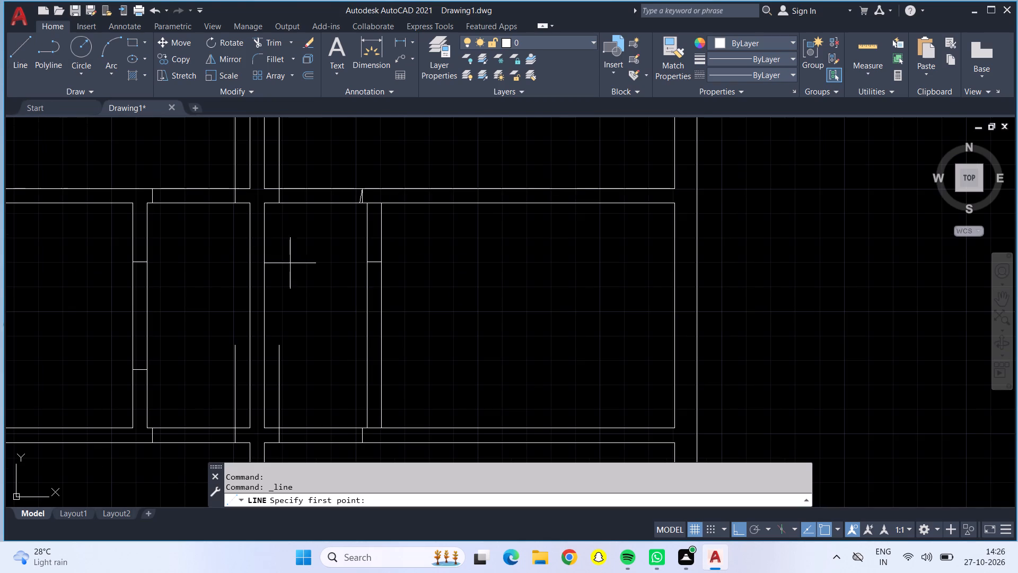
scroll(380, 434, "up", 2)
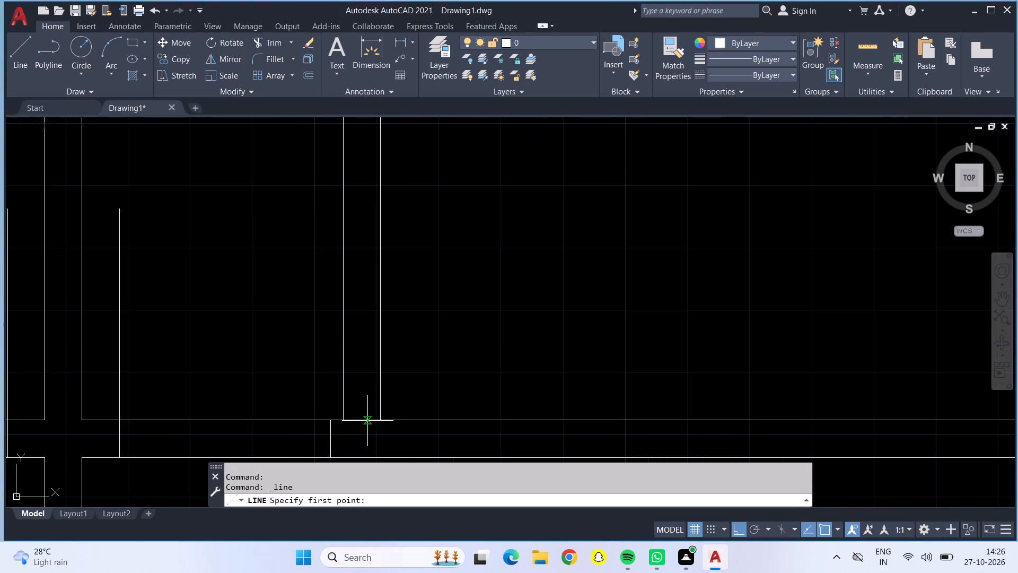
left_click_drag(377, 418, 375, 412)
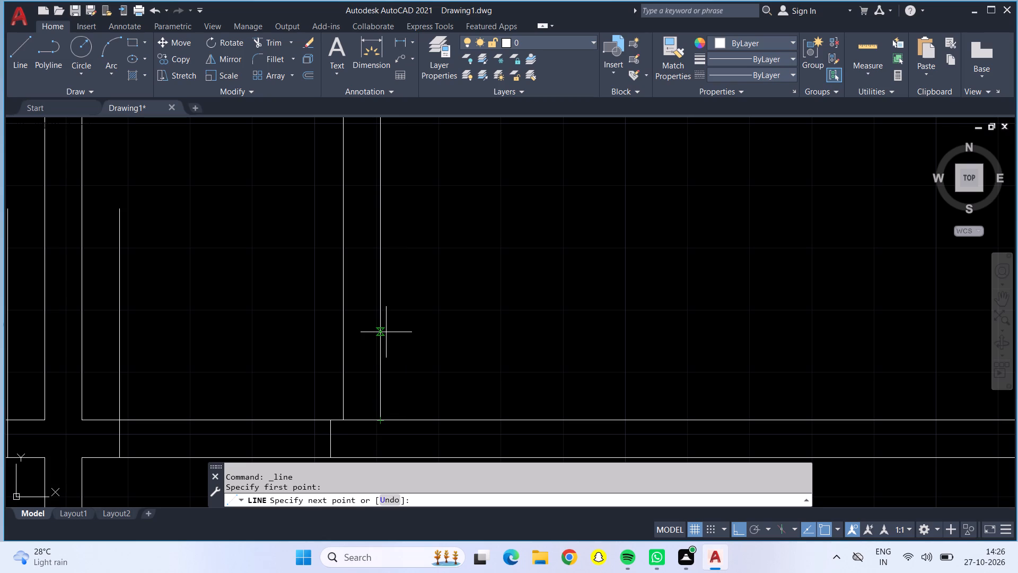
type("2'")
key("Return")
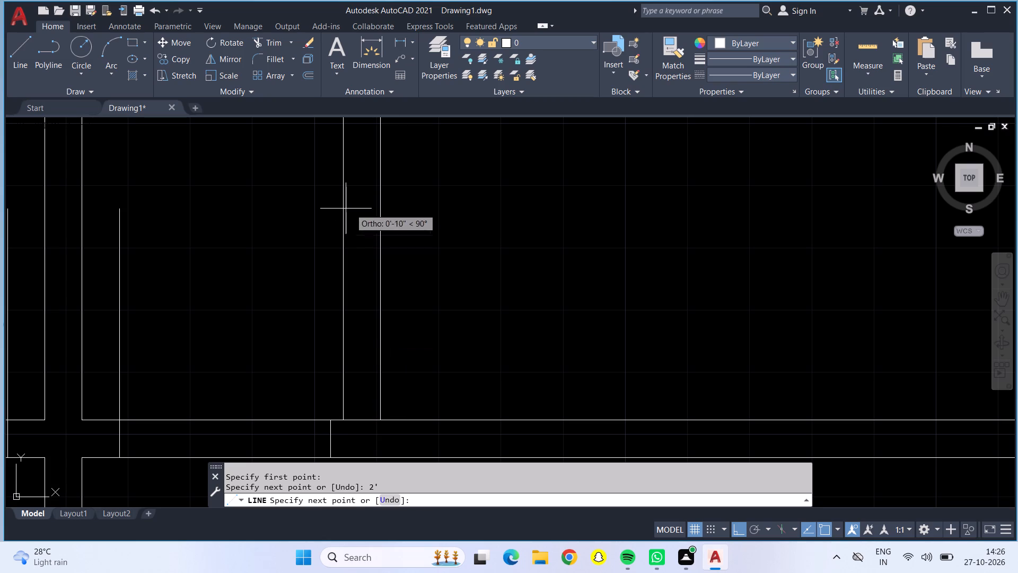
scroll(328, 242, "down", 2)
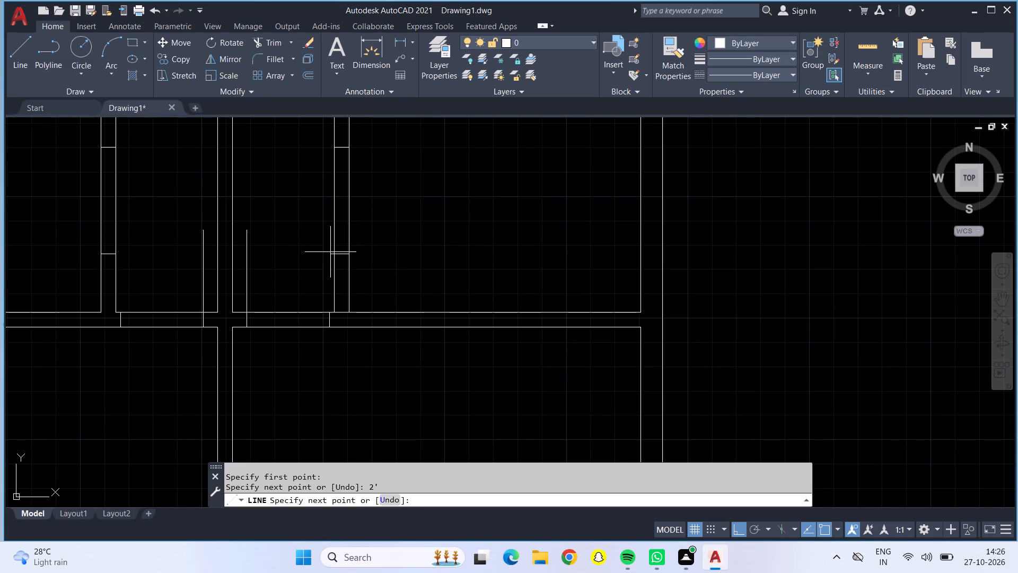
left_click(333, 257)
key("Escape")
Draw door jamb lines across the top-left room's lower wall, starting 6" from its right corner with a 2'5" run between them.
scroll(442, 238, "down", 1)
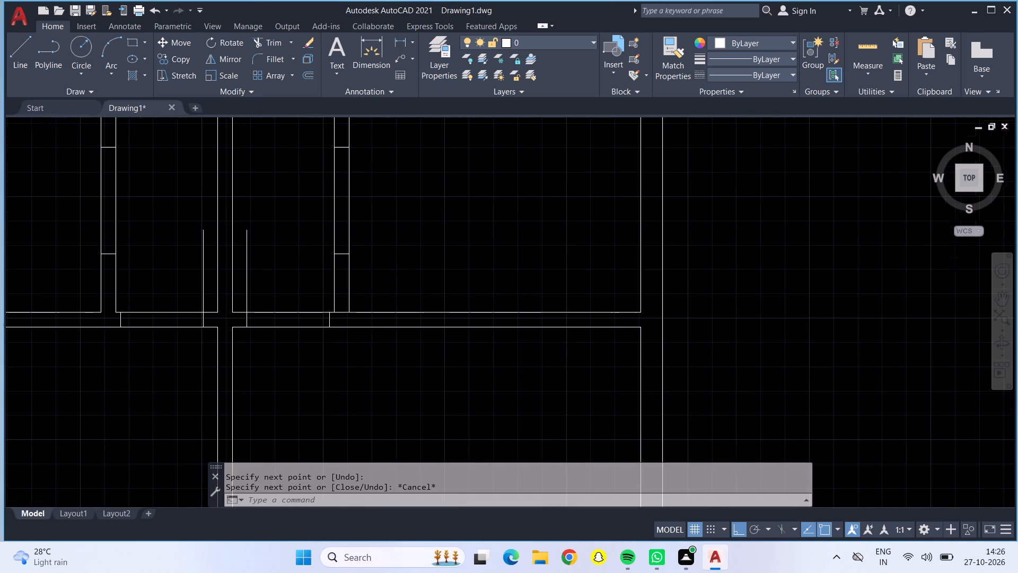
scroll(442, 238, "down", 1)
middle_click_drag(455, 337, 494, 449)
middle_click(497, 458)
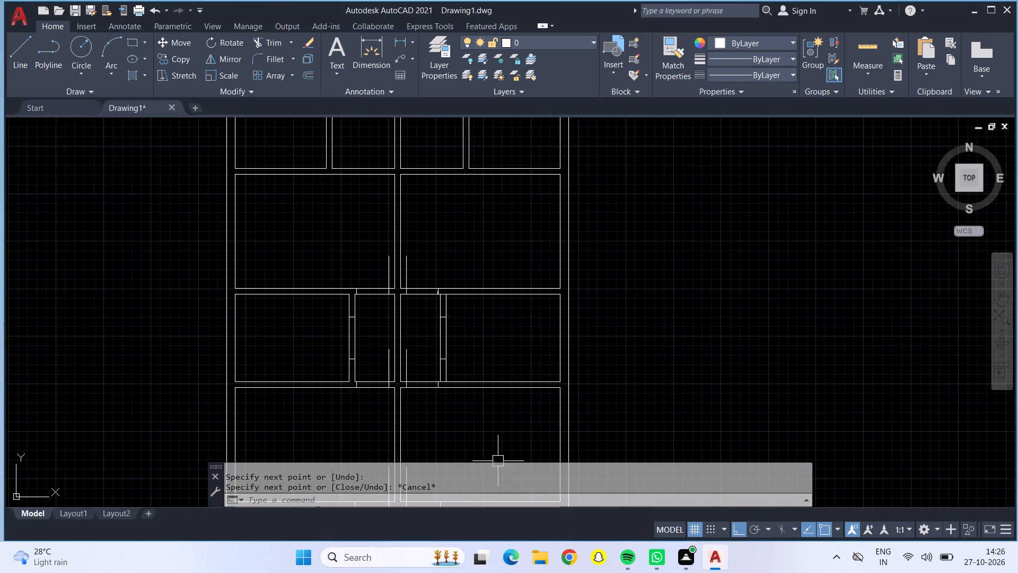
middle_click_drag(458, 228, 498, 373)
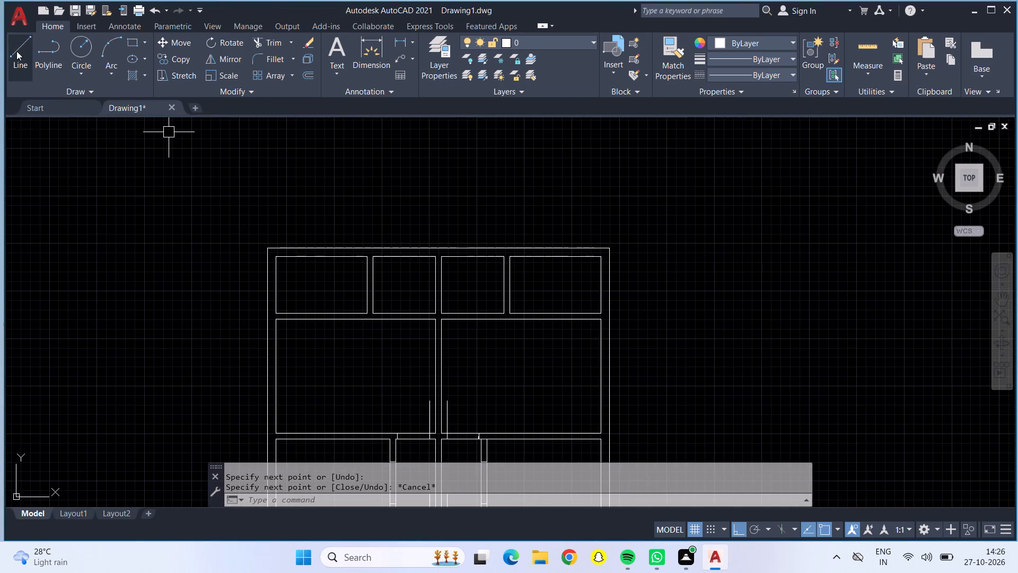
left_click(15, 48)
scroll(364, 317, "up", 3)
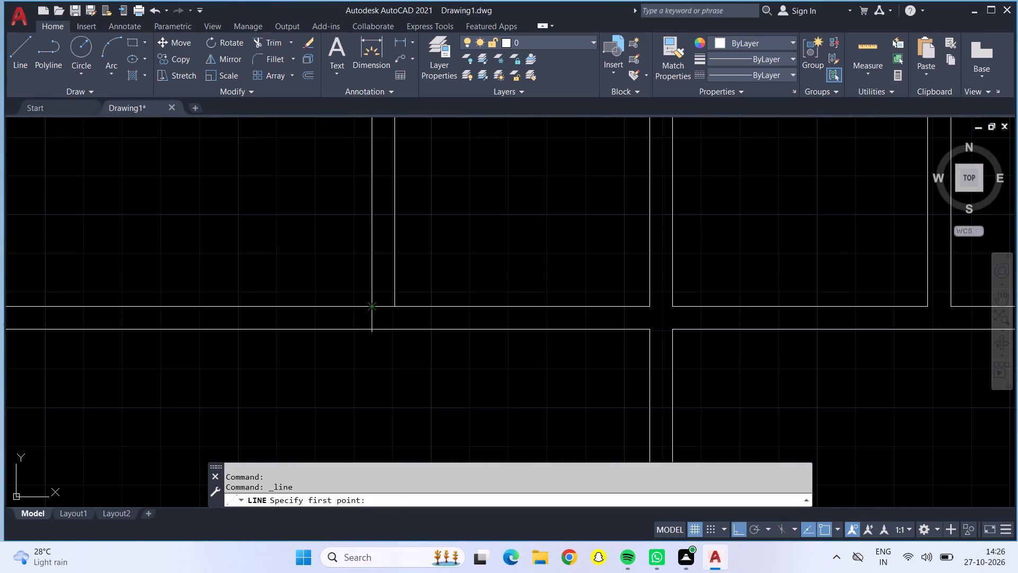
left_click(373, 307)
type("6\"")
key("Return")
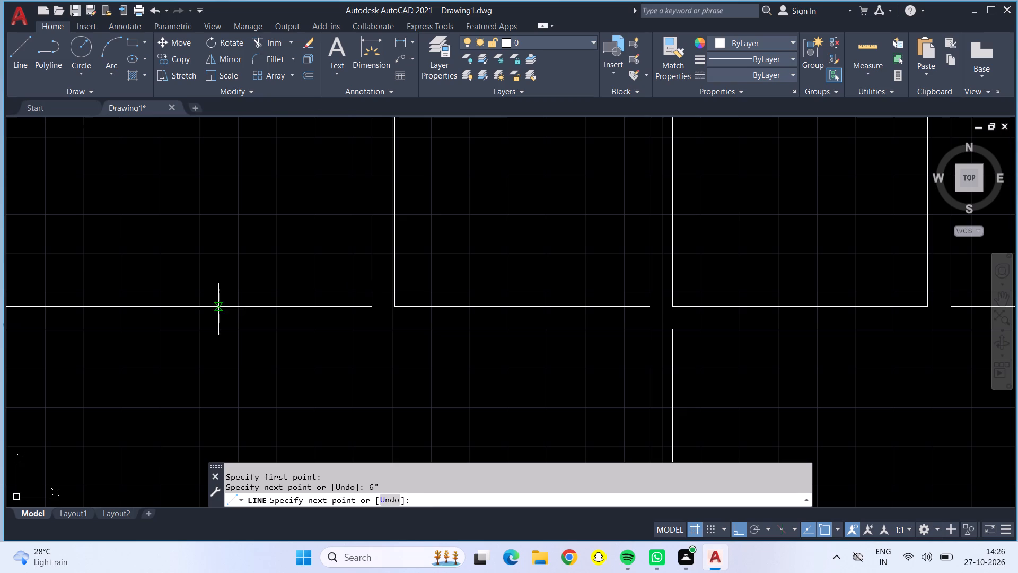
left_click(349, 327)
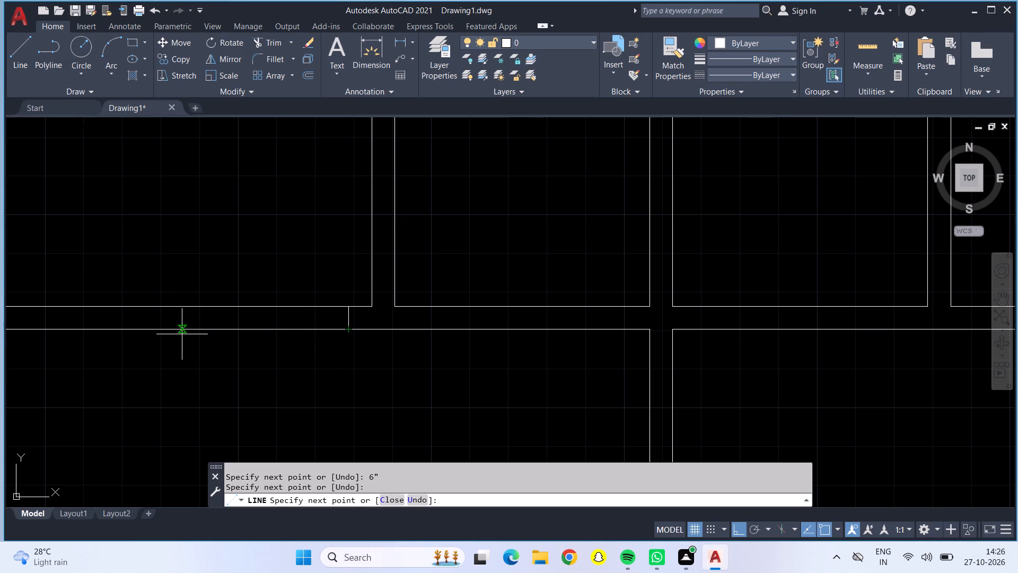
type("2'5\"")
key("Return")
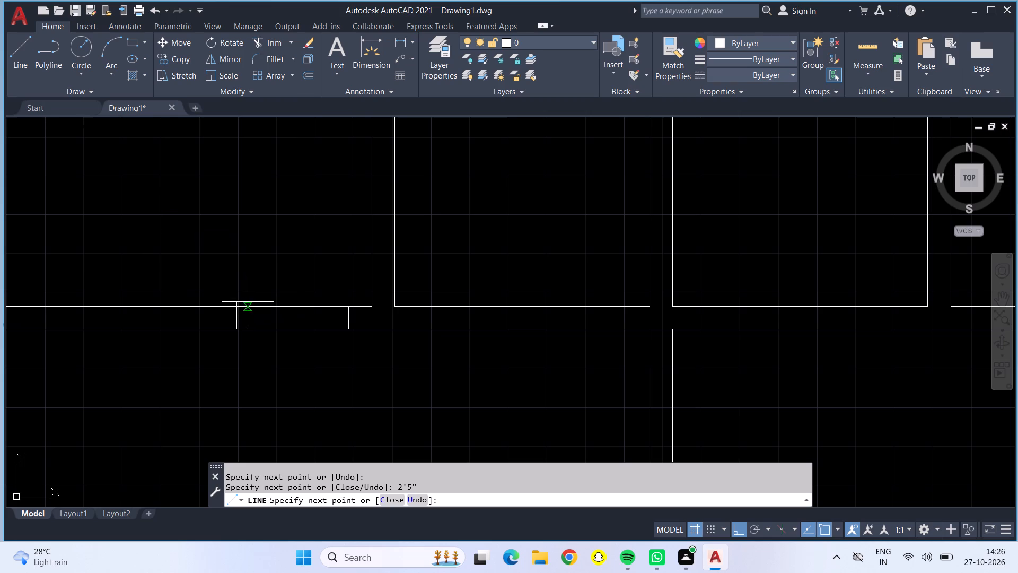
left_click(234, 309)
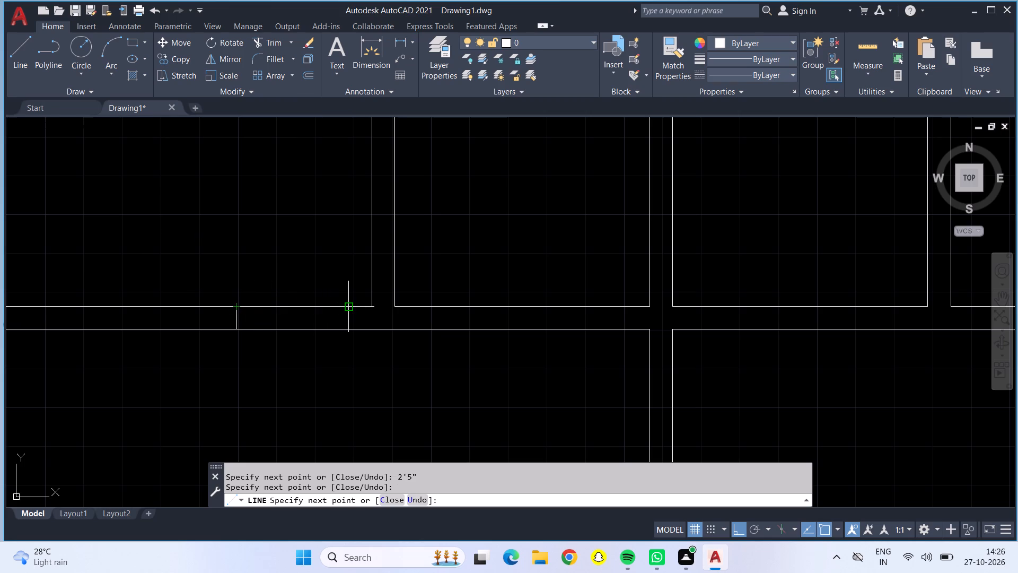
Draw a 2'5" door leaf upward from the right jamb of the top-left room's lower wall opening.
left_click(347, 307)
type("2'5\"")
key("Return")
key("Escape")
Draw door jamb lines across the top-right room's lower wall, starting 6" from its left corner with a 2'5" run between them.
left_click(25, 50)
scroll(421, 217, "down", 3)
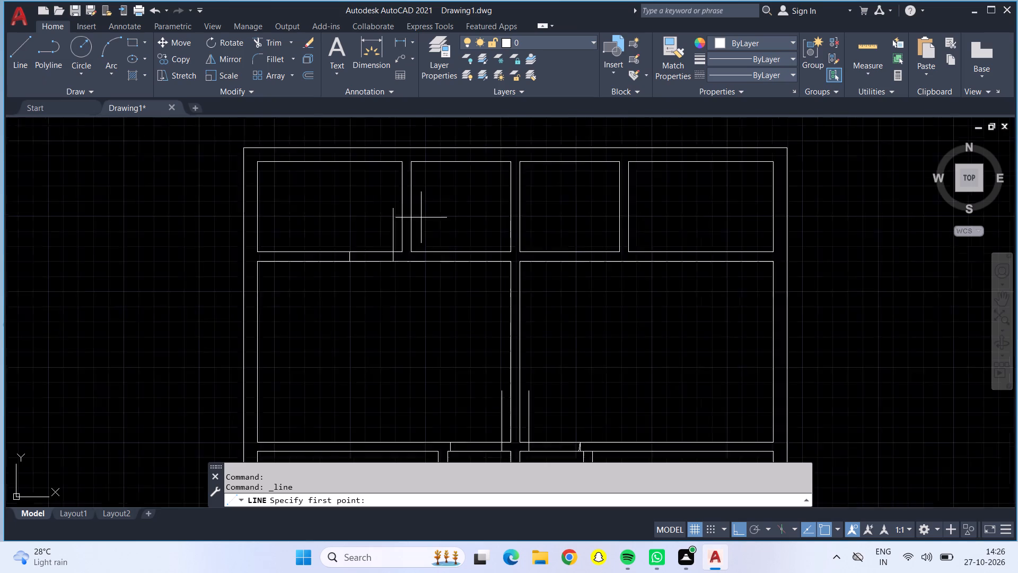
scroll(584, 247, "up", 4)
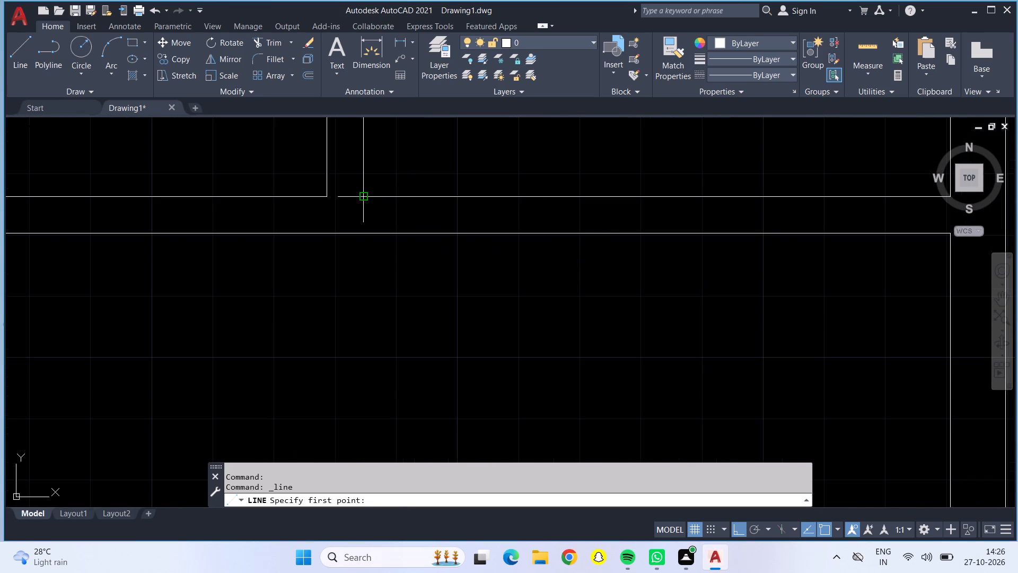
left_click(366, 197)
type("6\"")
key("Return")
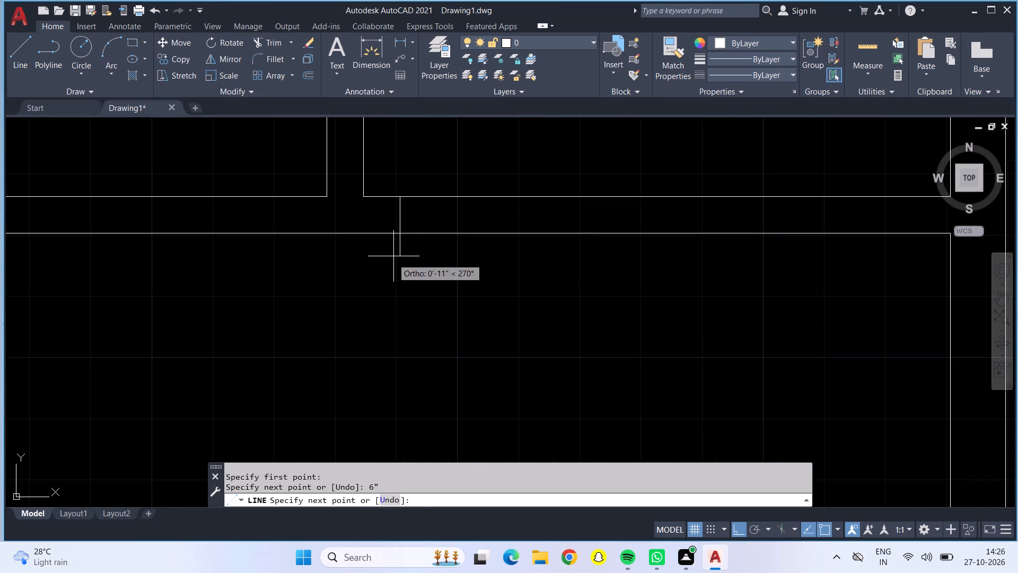
left_click_drag(399, 236, 410, 236)
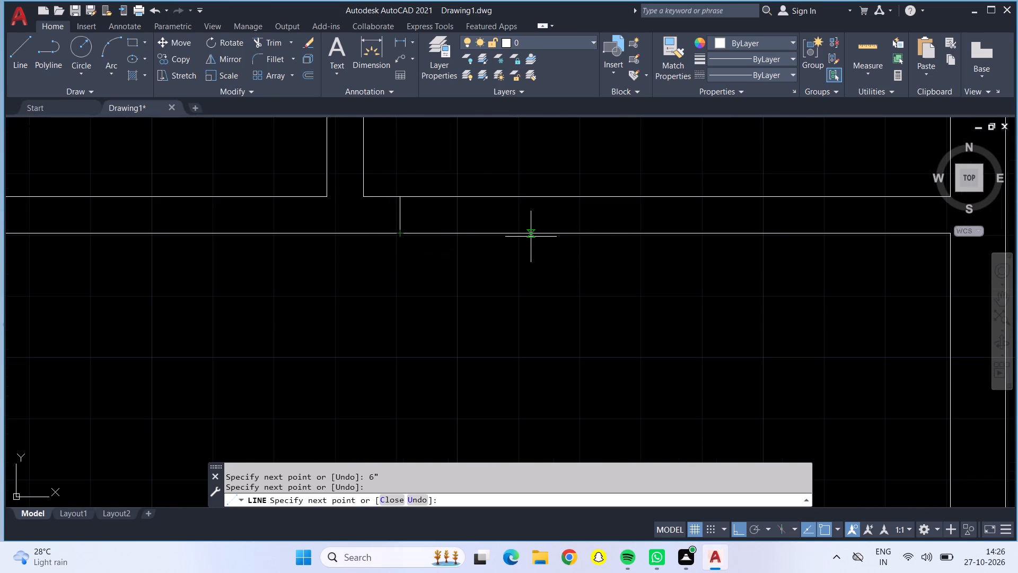
type("2'5")
key("shift+quotedbl")
key("Return")
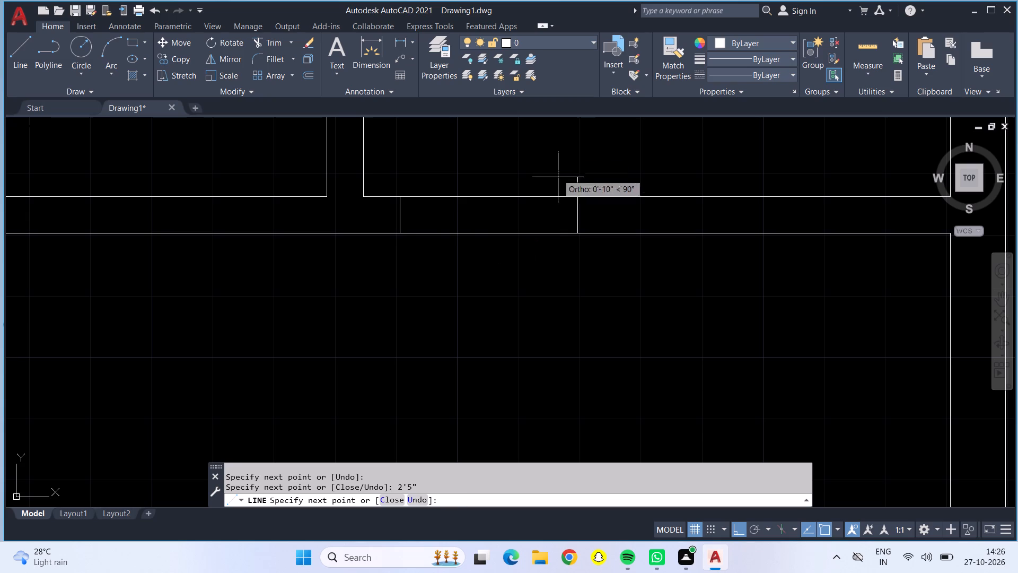
left_click(581, 194)
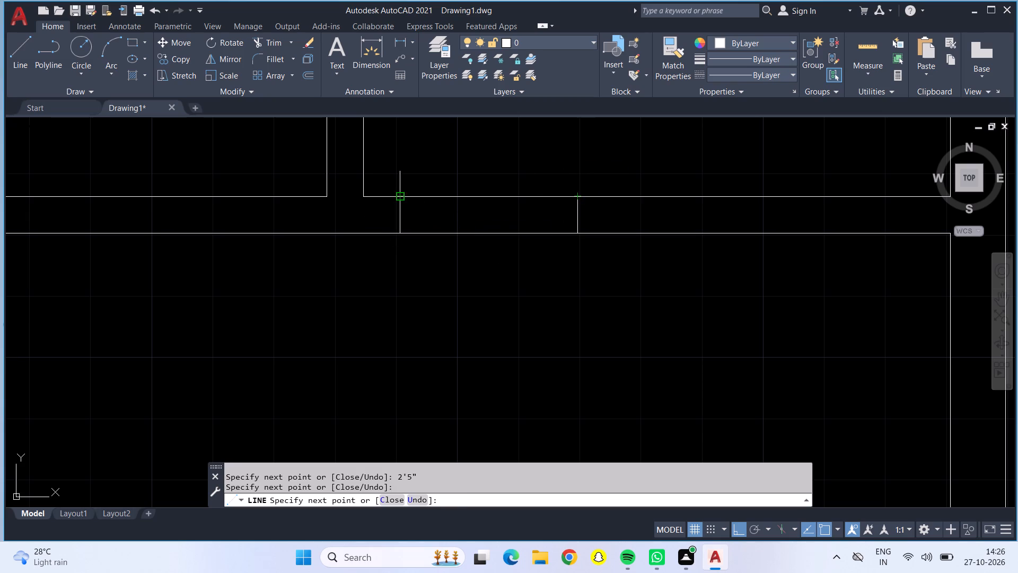
Draw a 2'5" door leaf upward from the left jamb of the top-right room's lower wall opening.
left_click(397, 200)
type("2'5\"")
key("Return")
key("Return")
key("Escape")
Examine the plan from the top rooms' door openings down to the staircase and the bottom outer wall.
scroll(456, 227, "down", 3)
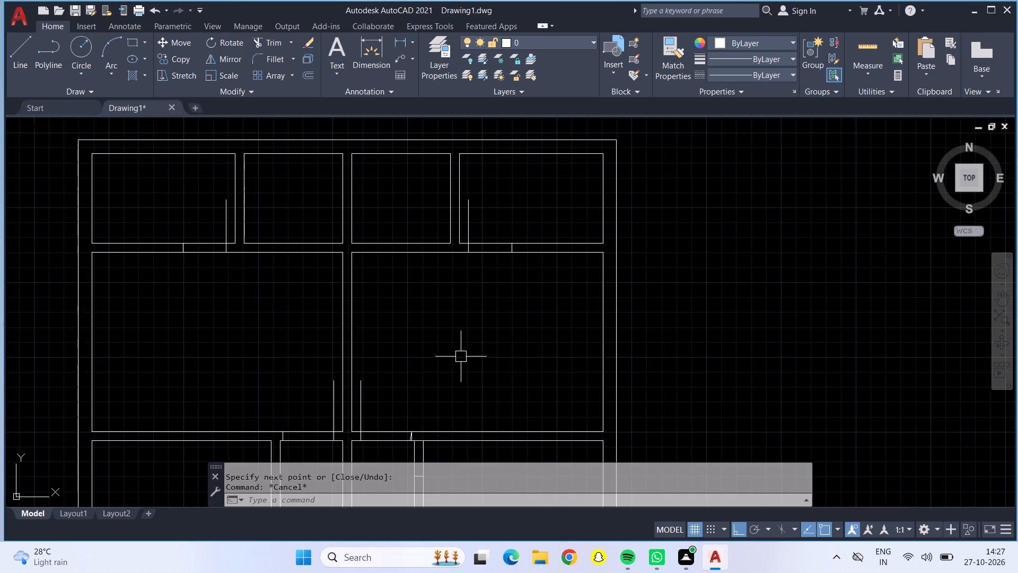
middle_click_drag(468, 360, 488, 340)
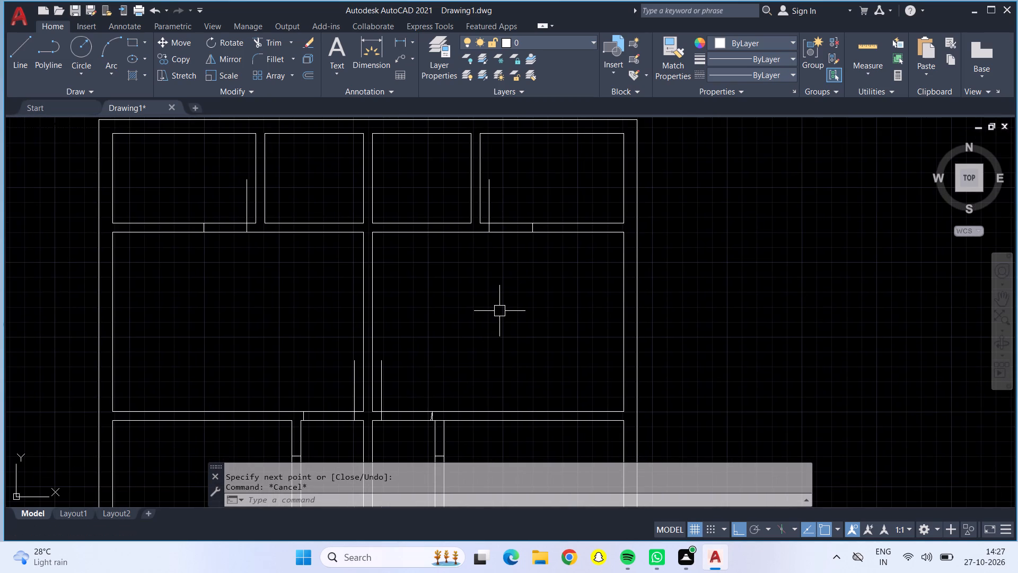
scroll(289, 207, "up", 2)
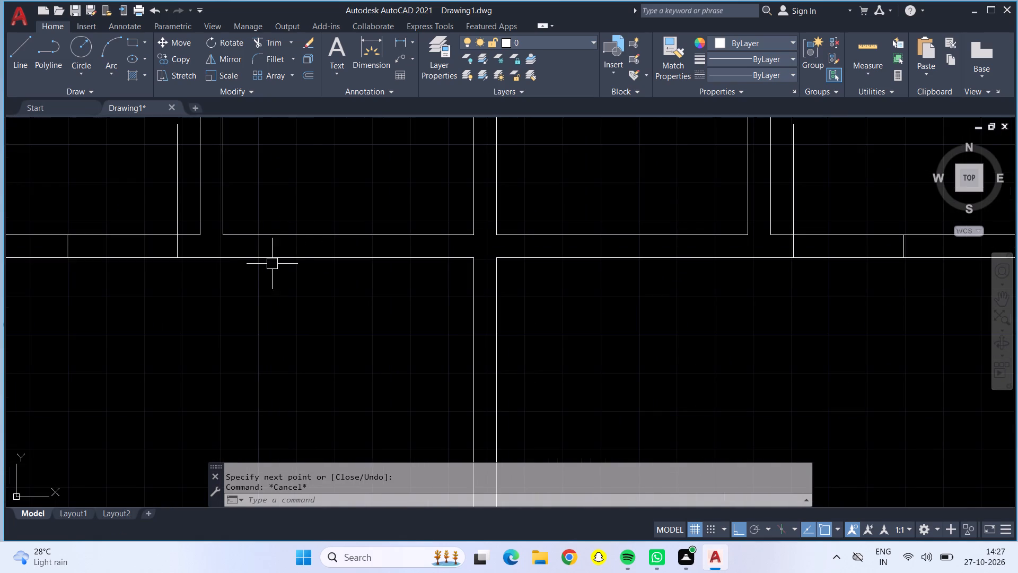
scroll(341, 214, "down", 1)
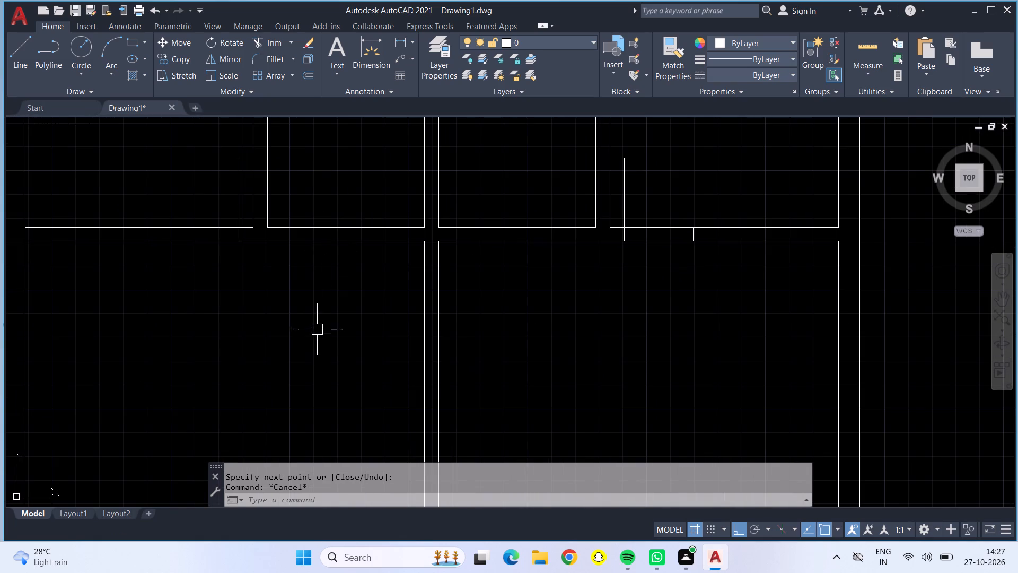
middle_click_drag(319, 322, 316, 248)
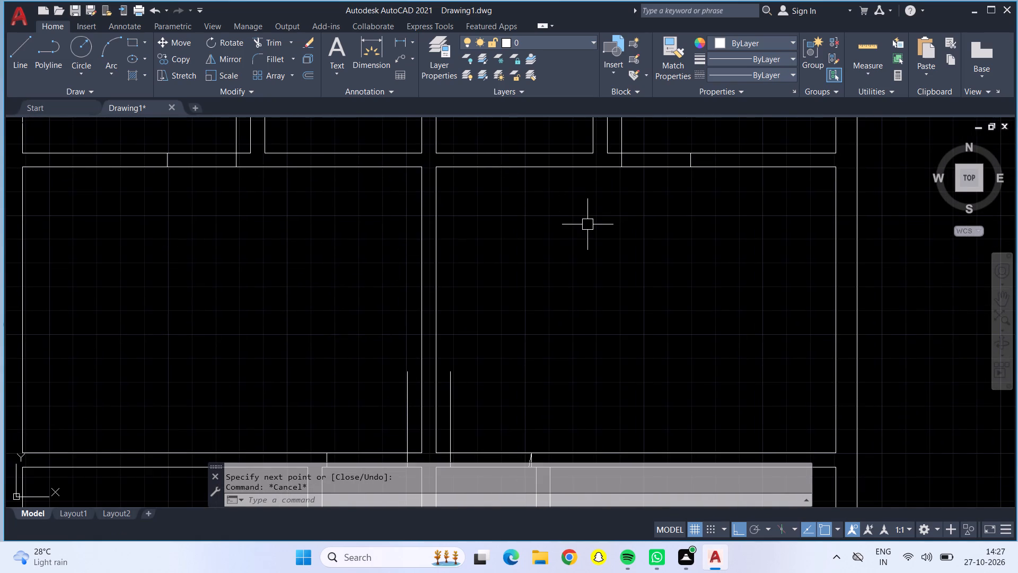
scroll(577, 256, "down", 1)
middle_click_drag(579, 273, 529, 84)
middle_click_drag(554, 247, 518, 85)
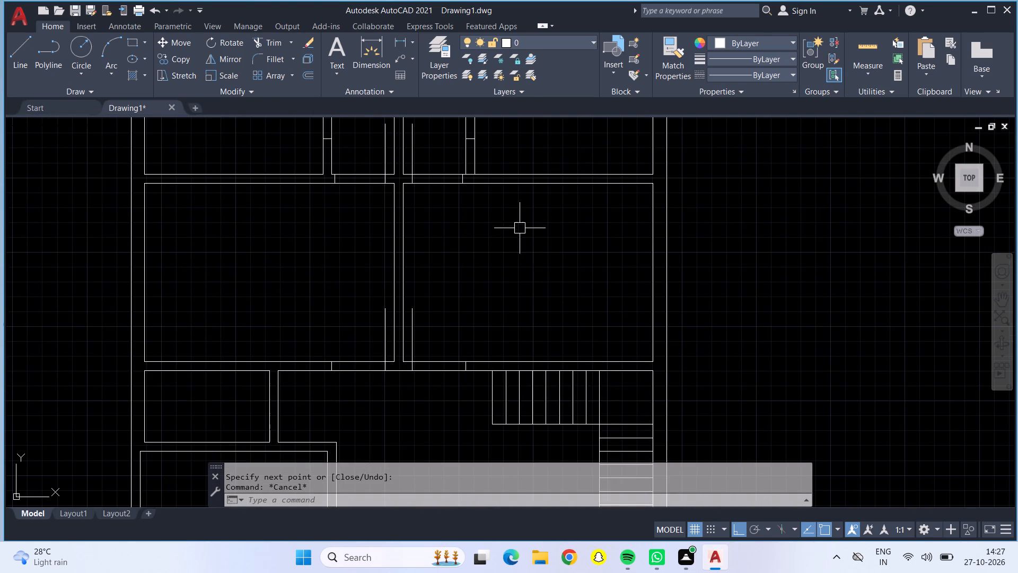
middle_click_drag(521, 240, 582, 113)
middle_click_drag(484, 280, 490, 274)
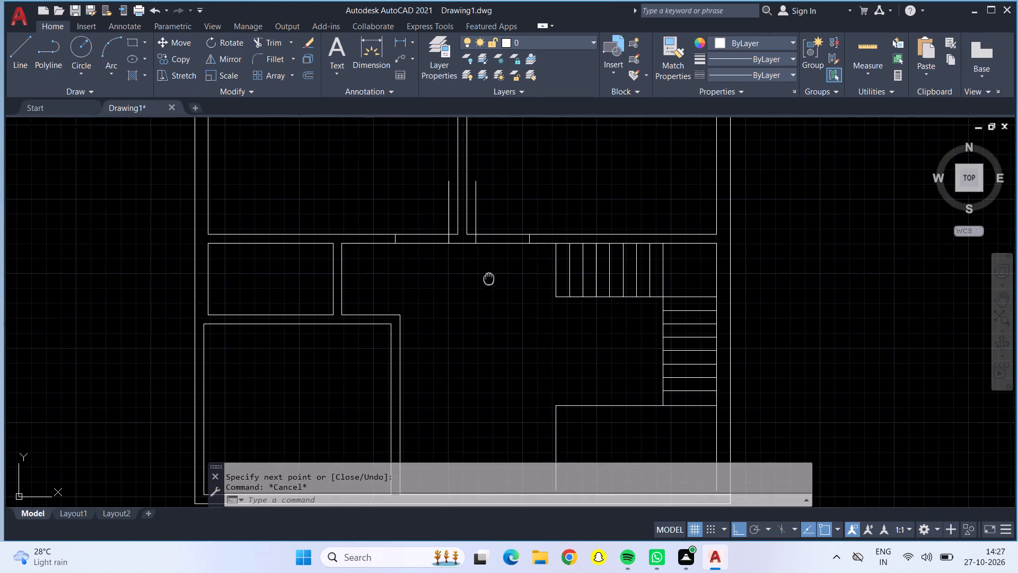
middle_click_drag(490, 274, 543, 140)
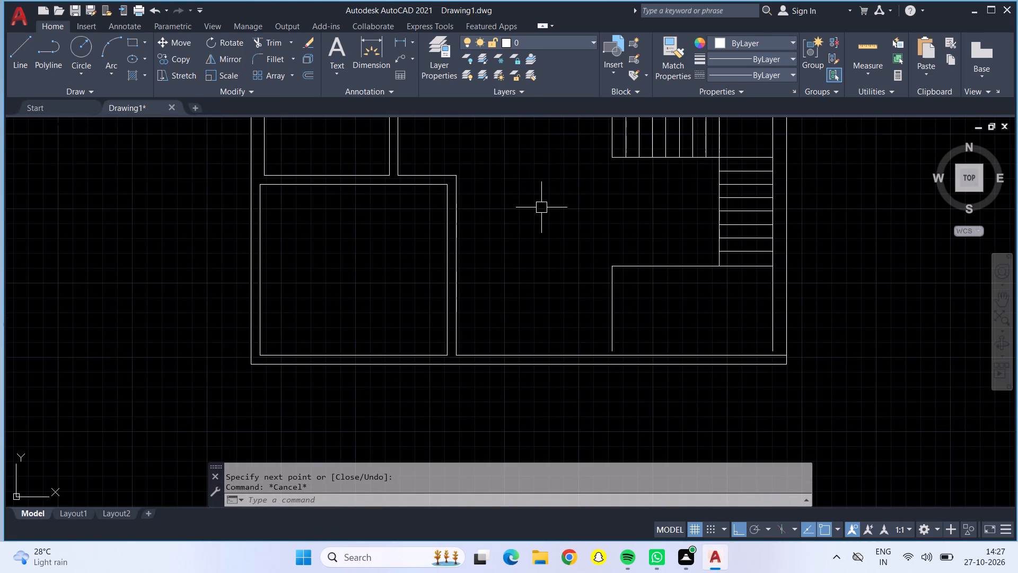
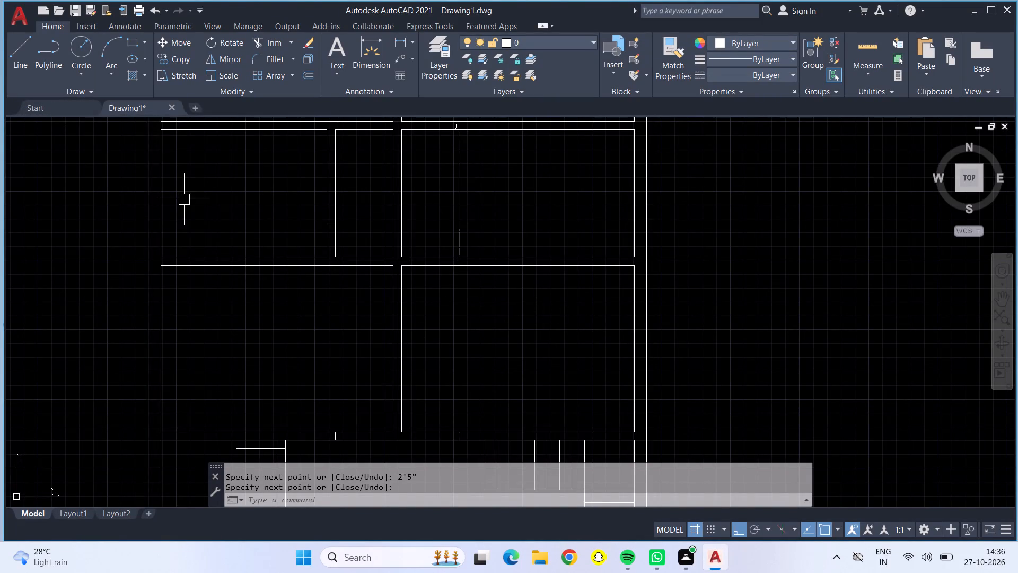
Trim the wall lines out of the middle row's door openings: both lower wall openings and the two side partition openings.
left_click(259, 38)
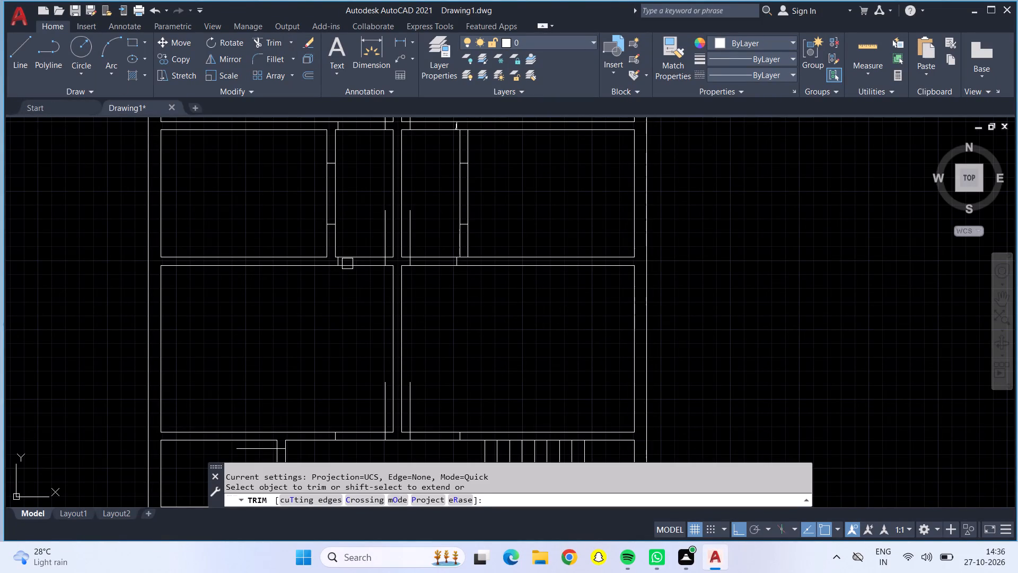
left_click_drag(356, 243, 376, 301)
left_click_drag(431, 245, 429, 254)
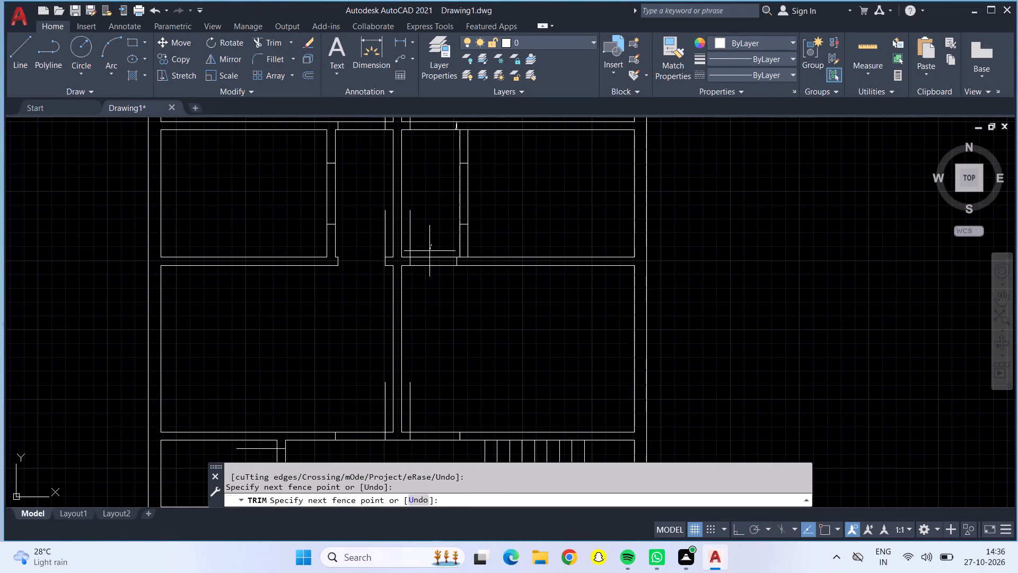
left_click_drag(429, 254, 432, 282)
left_click_drag(444, 195, 487, 197)
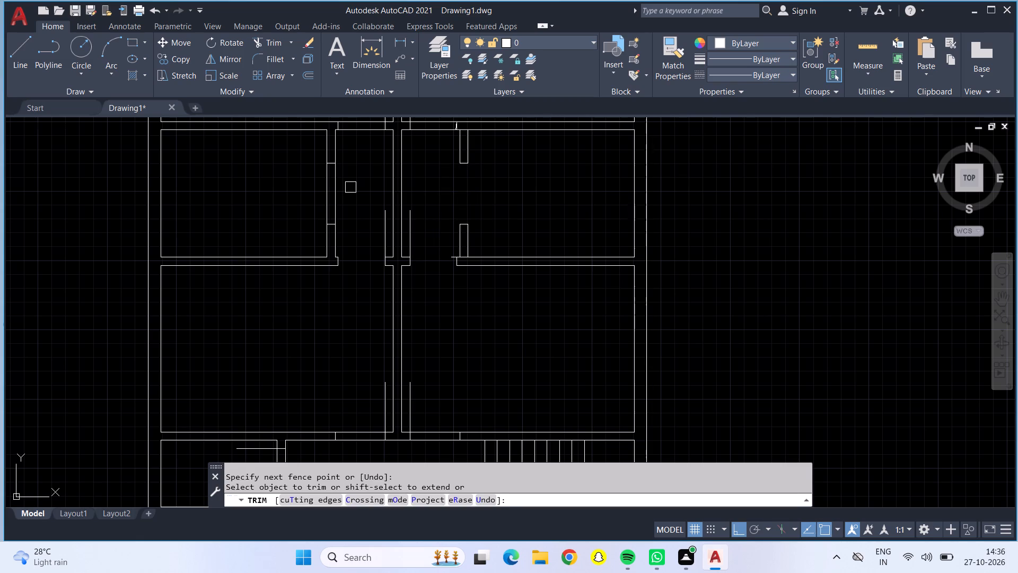
left_click_drag(350, 187, 311, 187)
Trim the wall lines out of the two openings in the middle row's upper wall, either side of the central partition.
middle_click_drag(352, 187, 323, 326)
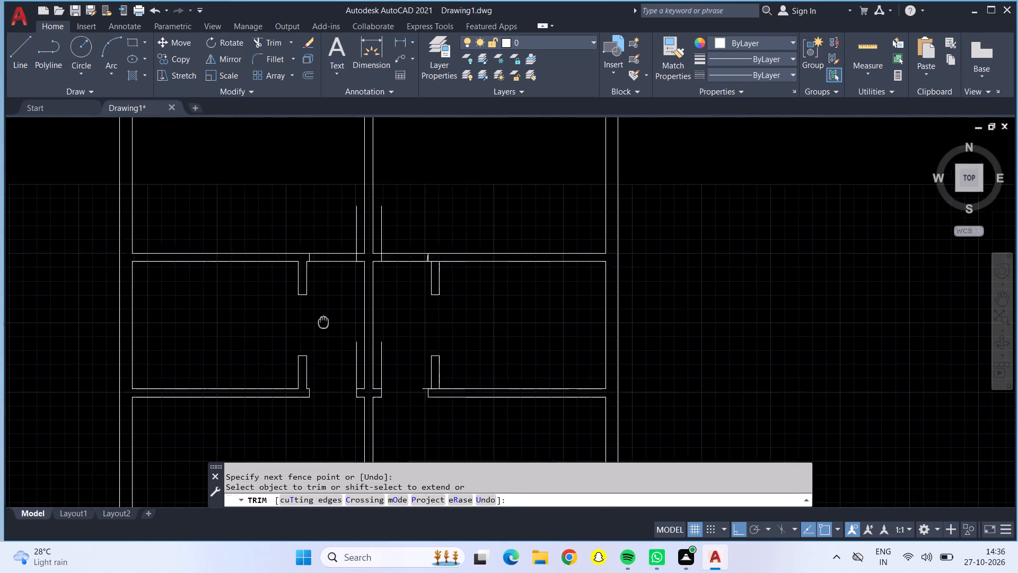
middle_click_drag(323, 326, 323, 332)
left_click_drag(323, 247, 323, 281)
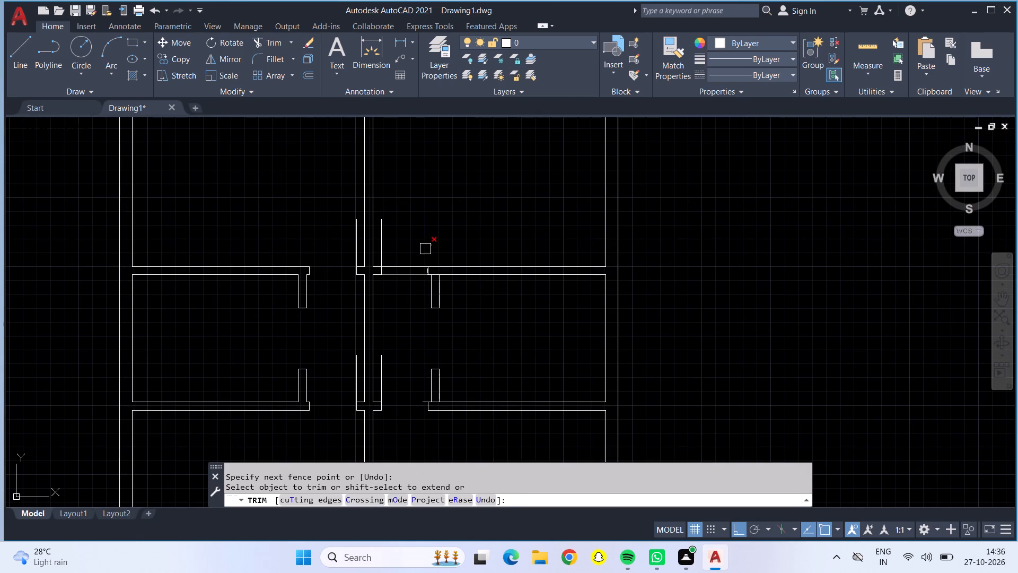
left_click_drag(413, 245, 413, 306)
Trim the wall lines out of the door openings in the top-left and top-right rooms' lower walls.
scroll(411, 299, "down", 2)
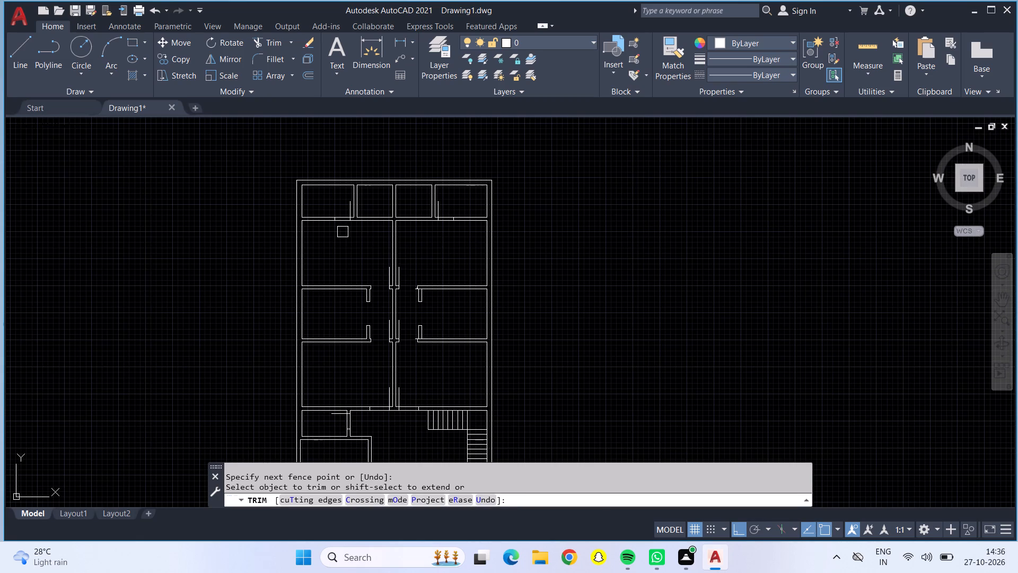
scroll(335, 225, "up", 4)
left_click_drag(371, 144, 373, 228)
scroll(375, 223, "down", 3)
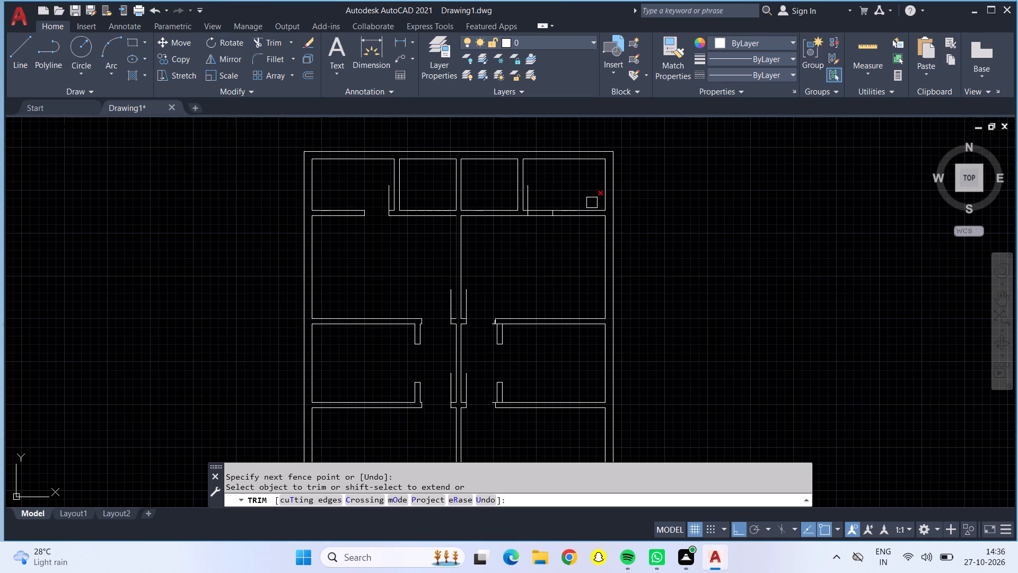
scroll(531, 212, "up", 3)
left_click_drag(552, 192, 550, 245)
scroll(548, 245, "down", 2)
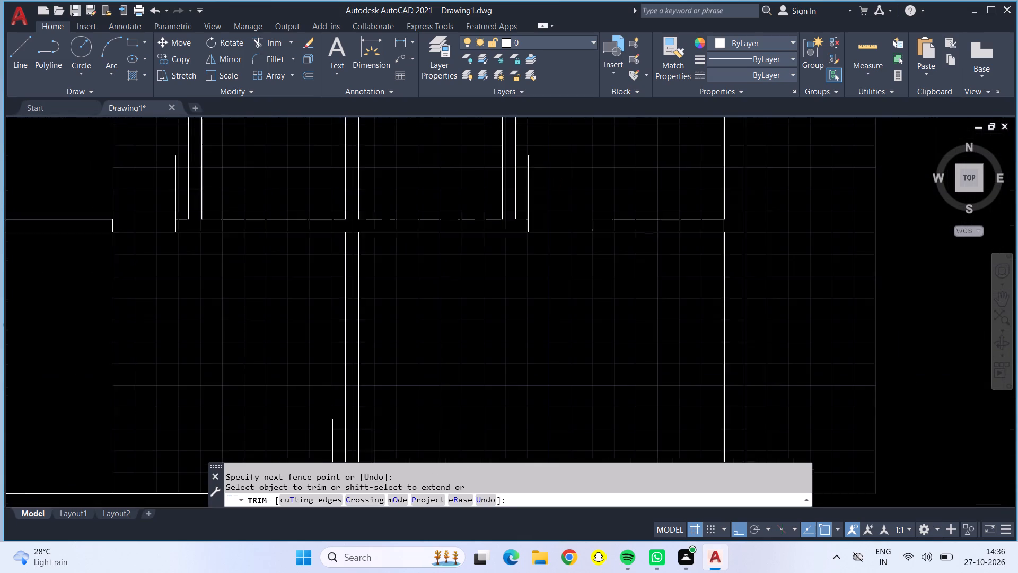
Trim the wall lines out of the two openings beside the central partition, in the wall above the stair hall.
scroll(548, 245, "down", 2)
middle_click_drag(481, 272, 479, 192)
scroll(481, 272, "up", 1)
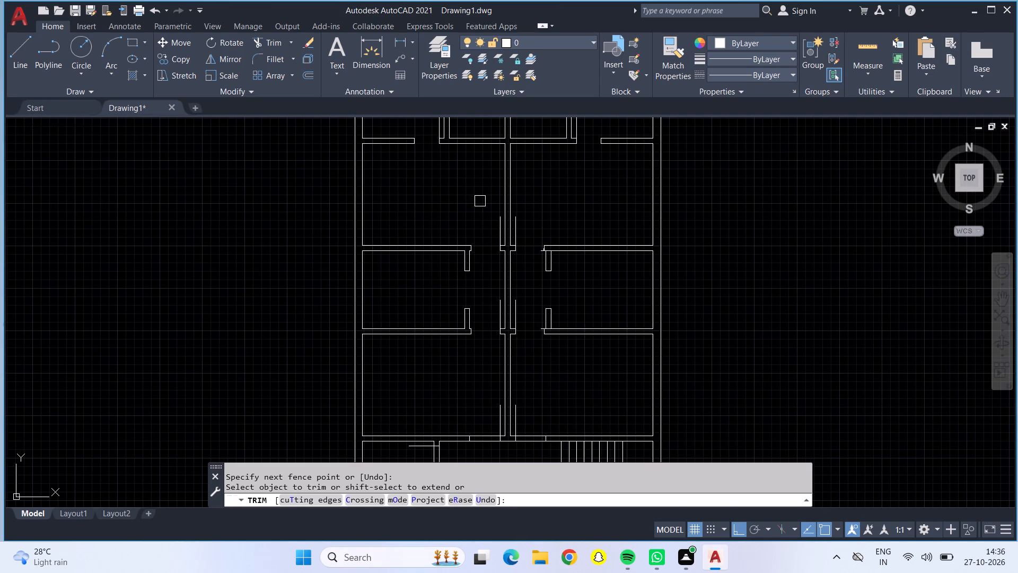
middle_click_drag(473, 375, 496, 285)
scroll(487, 360, "up", 3)
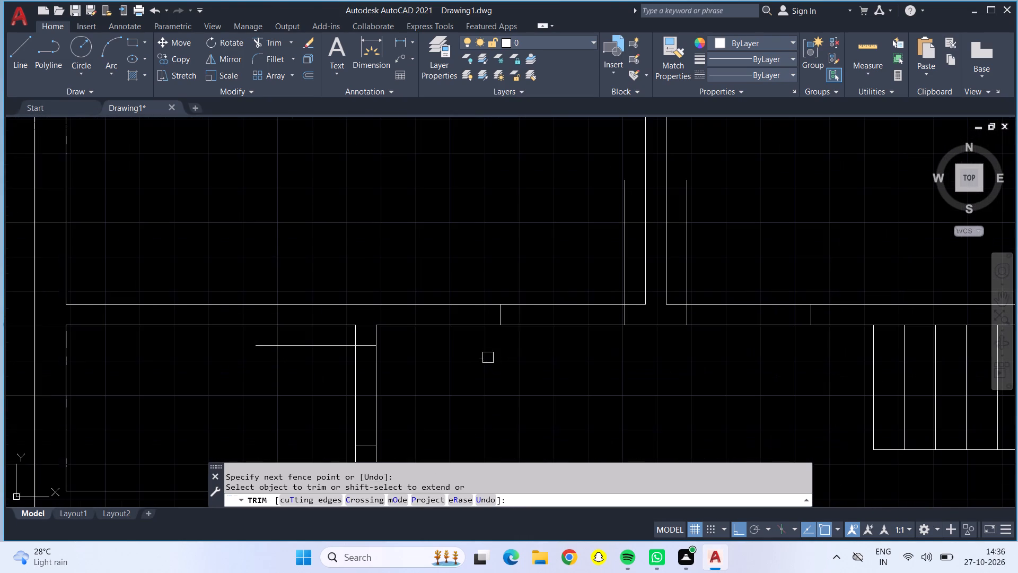
left_click_drag(544, 275, 545, 361)
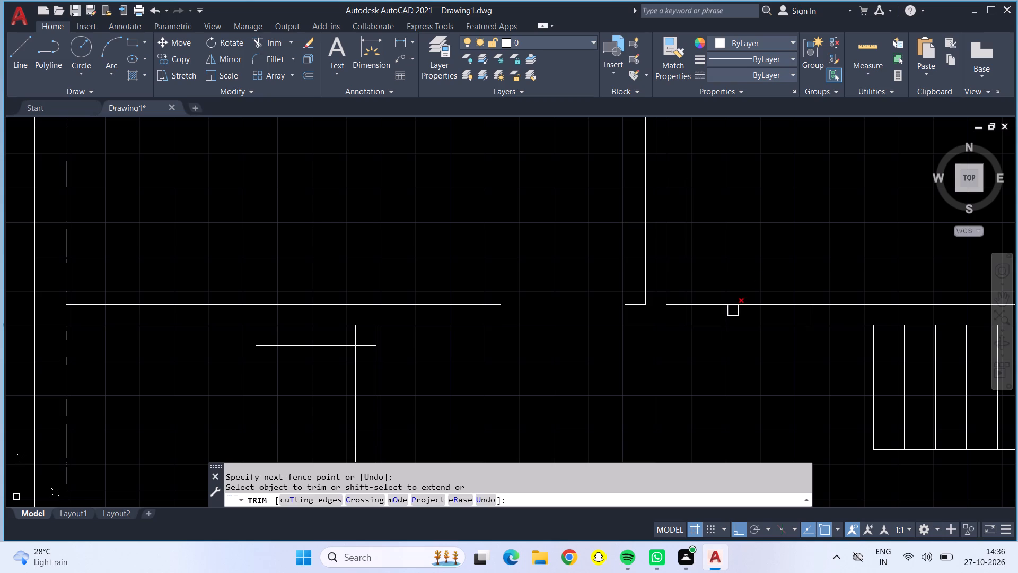
left_click_drag(744, 272, 736, 338)
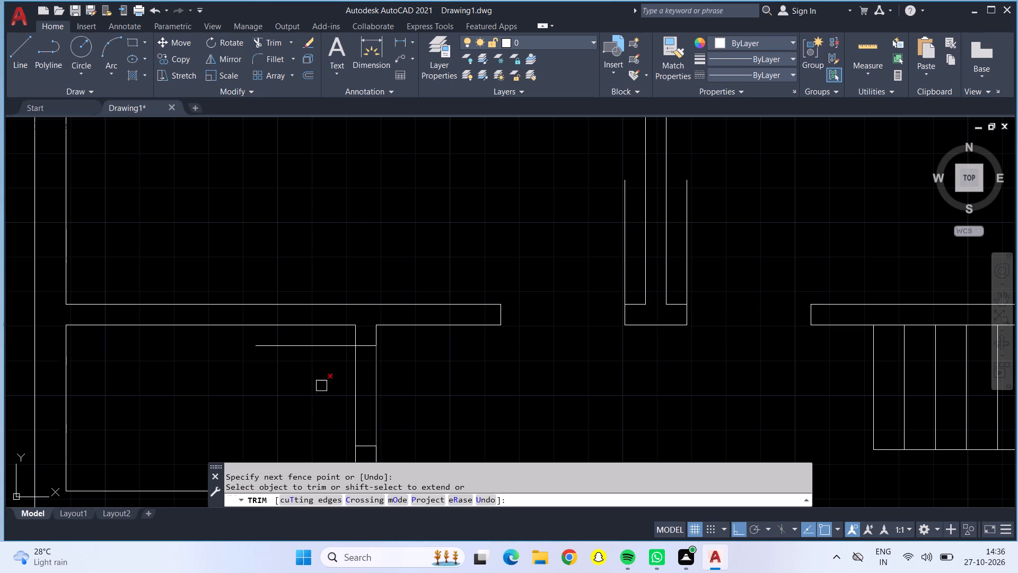
Trim the wall lines out of the opening in the small left room's right wall, above the bottom-left room, and finish trimming.
left_click_drag(316, 386, 401, 385)
scroll(415, 391, "down", 3)
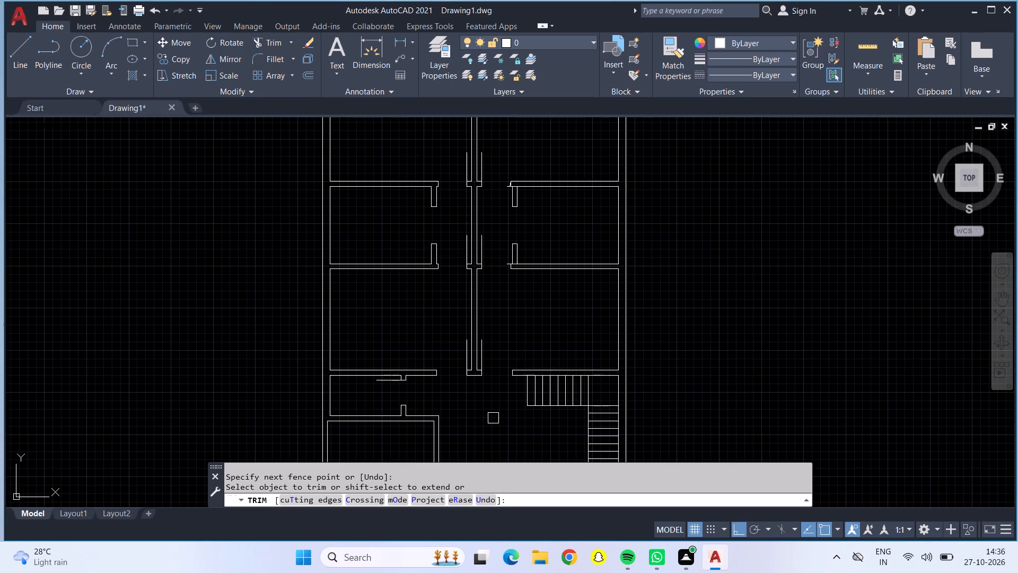
middle_click_drag(486, 415, 546, 194)
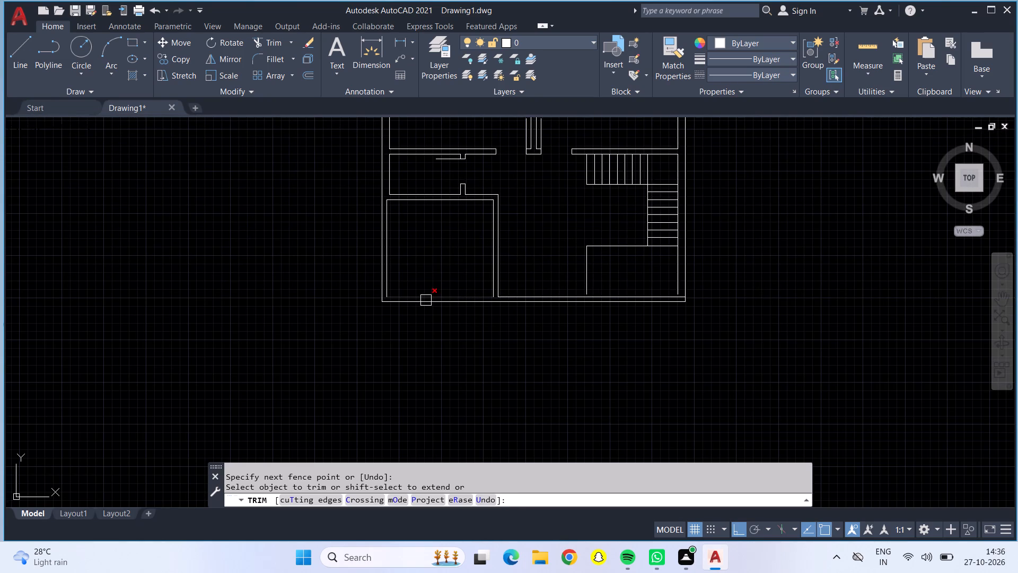
scroll(425, 299, "up", 5)
scroll(206, 254, "down", 2)
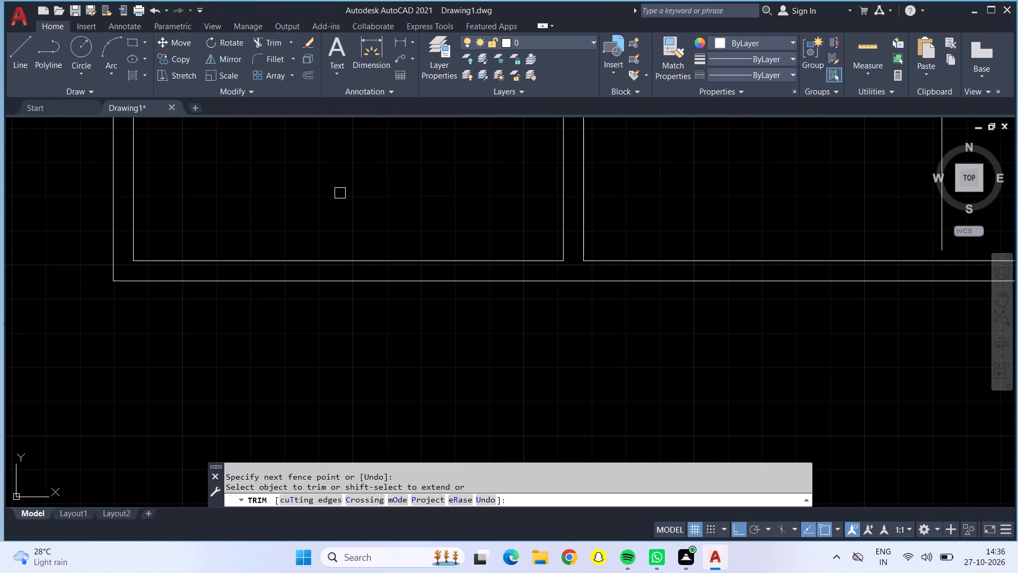
middle_click_drag(340, 193, 340, 369)
scroll(340, 369, "down", 1)
key("Escape")
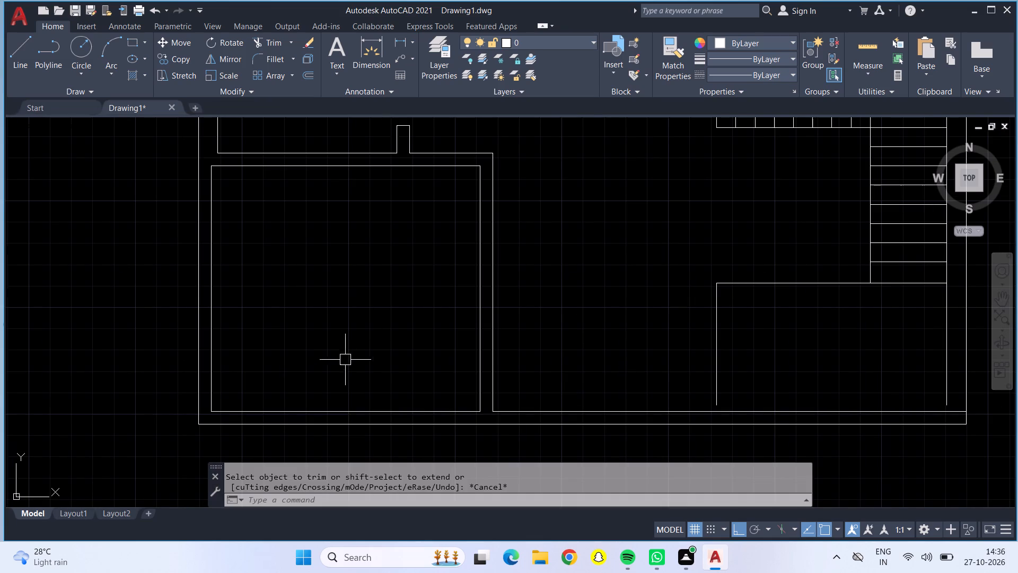
Draw a vertical line from the bottom-left room's lower-left inner corner down to the outer wall line.
left_click(20, 50)
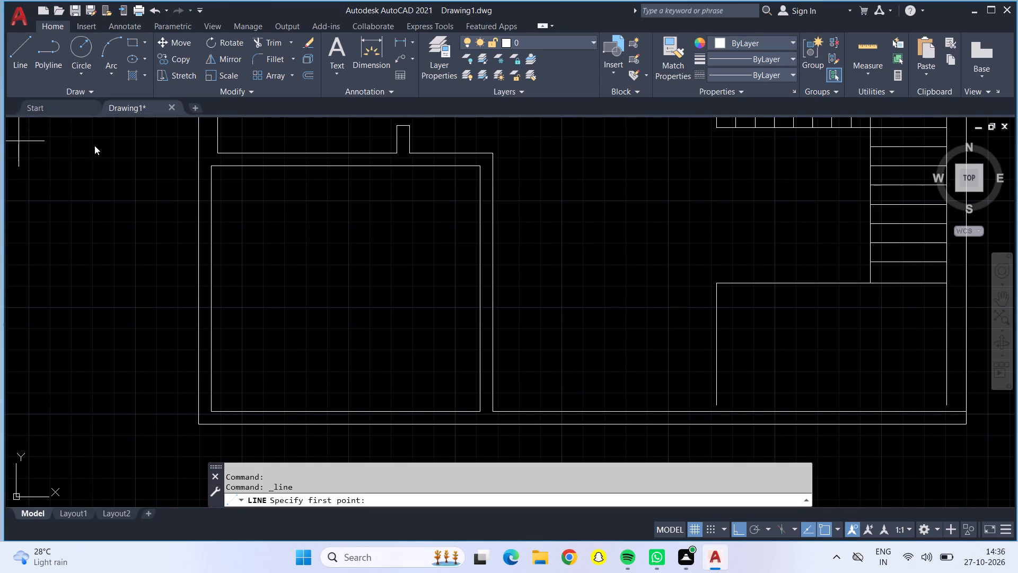
scroll(208, 412, "up", 4)
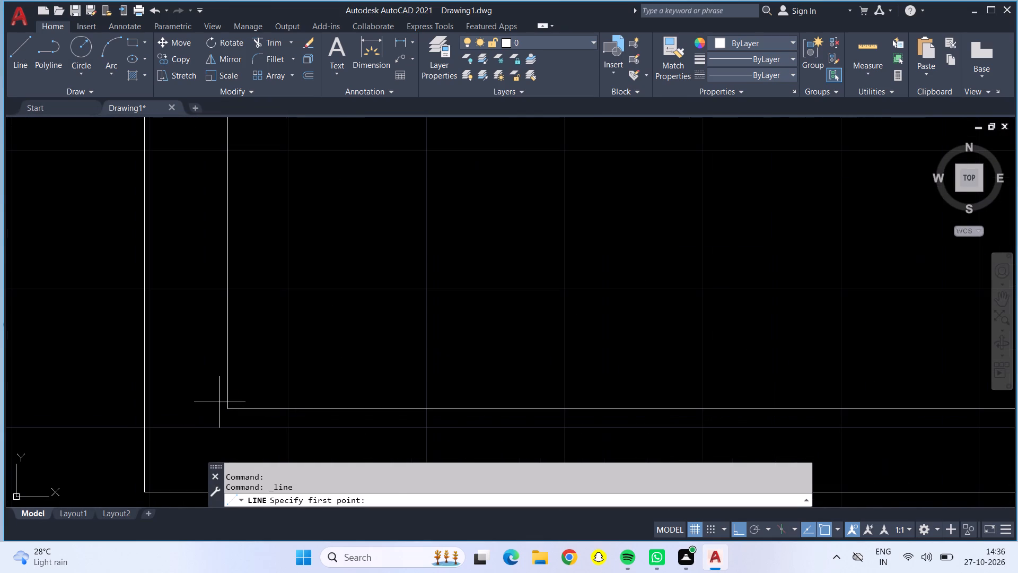
left_click(231, 406)
scroll(261, 357, "up", 1)
middle_click_drag(261, 357, 303, 216)
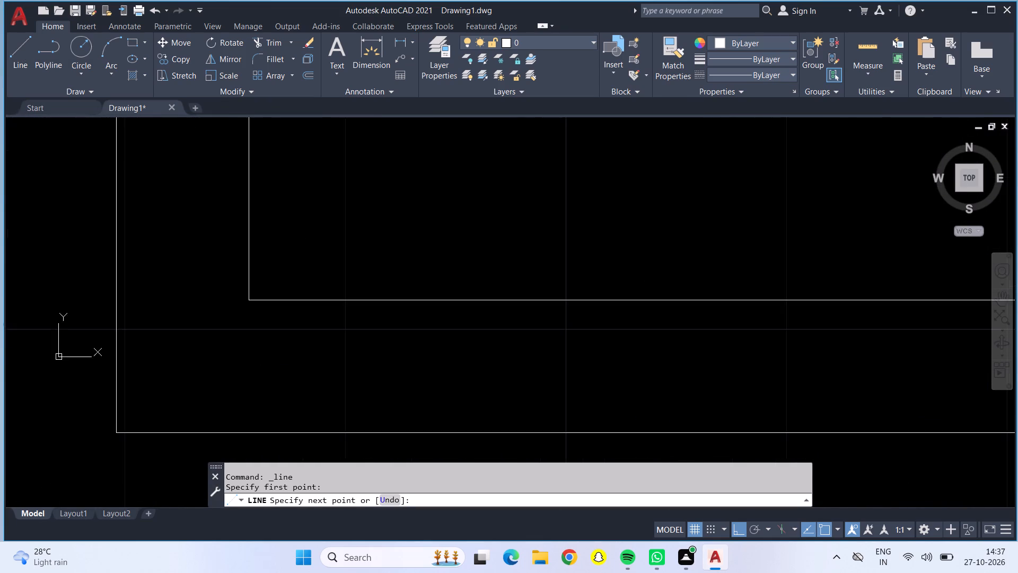
scroll(301, 218, "down", 1)
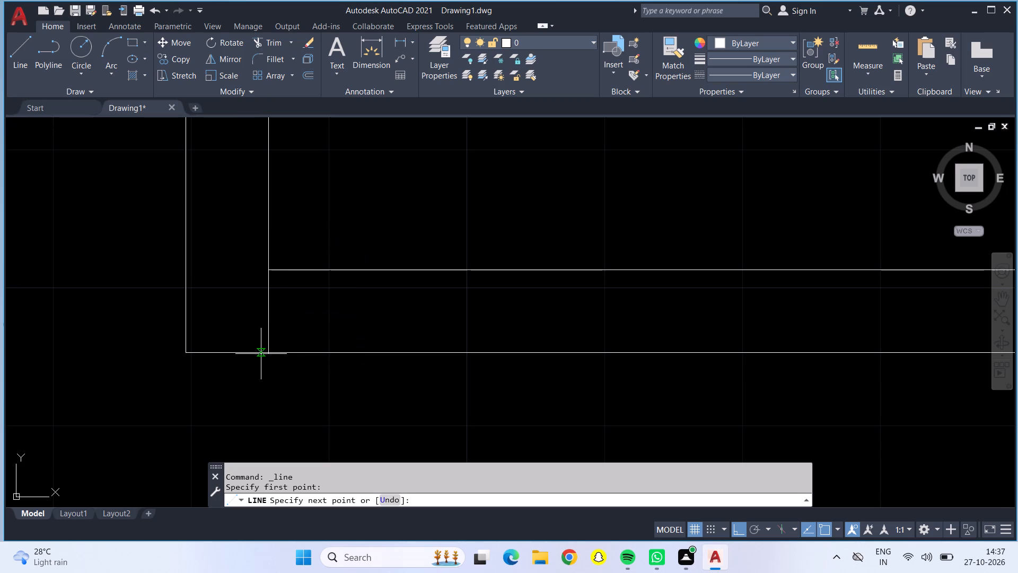
left_click(268, 354)
key("Escape")
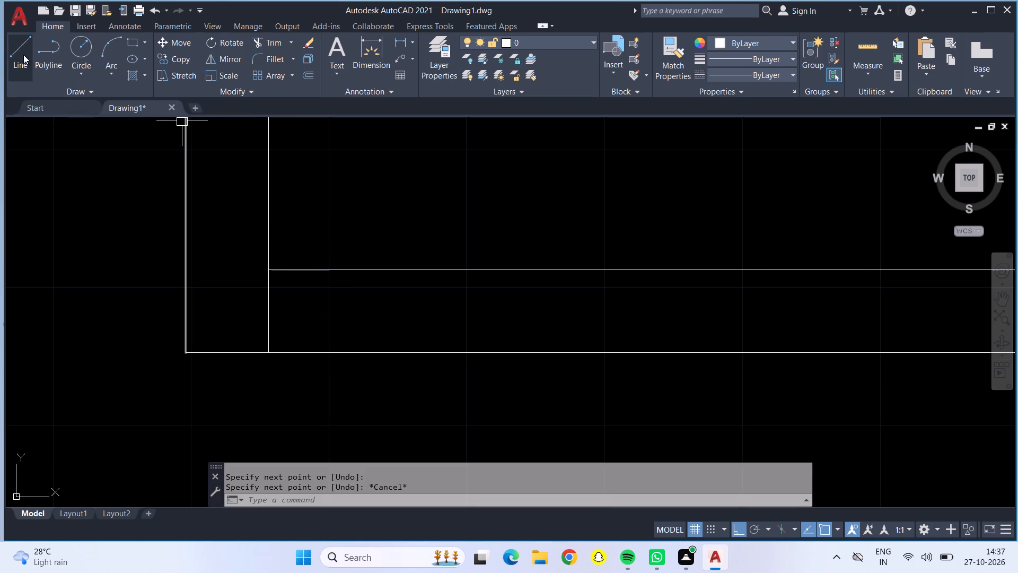
Draw a connected zigzag line with six peaks between the bottom-left room's front-wall lines, starting at the outer line below its lower-left inner corner.
left_click(22, 56)
left_click(270, 354)
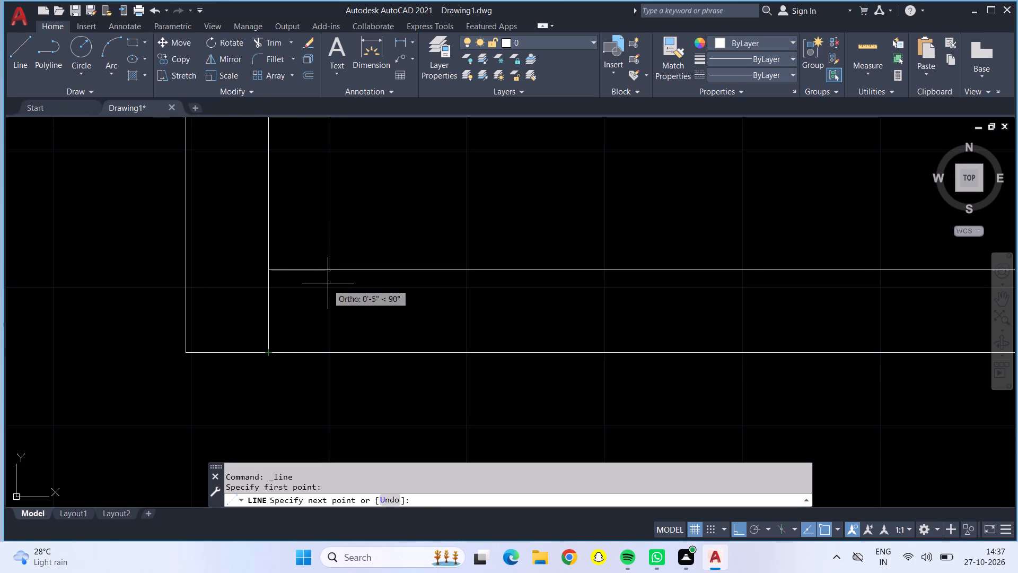
left_click(335, 270)
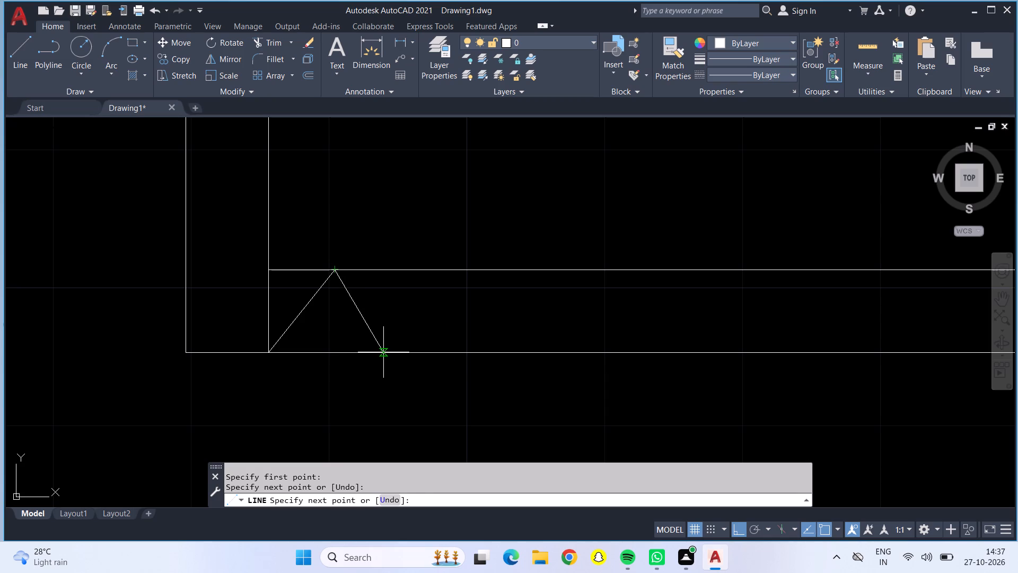
left_click(383, 352)
left_click(447, 270)
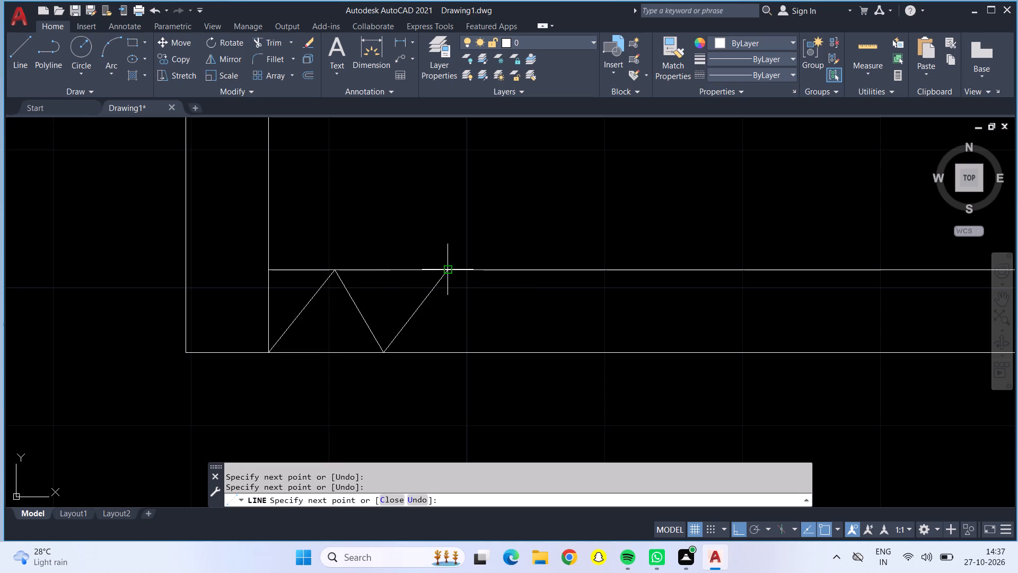
left_click(499, 352)
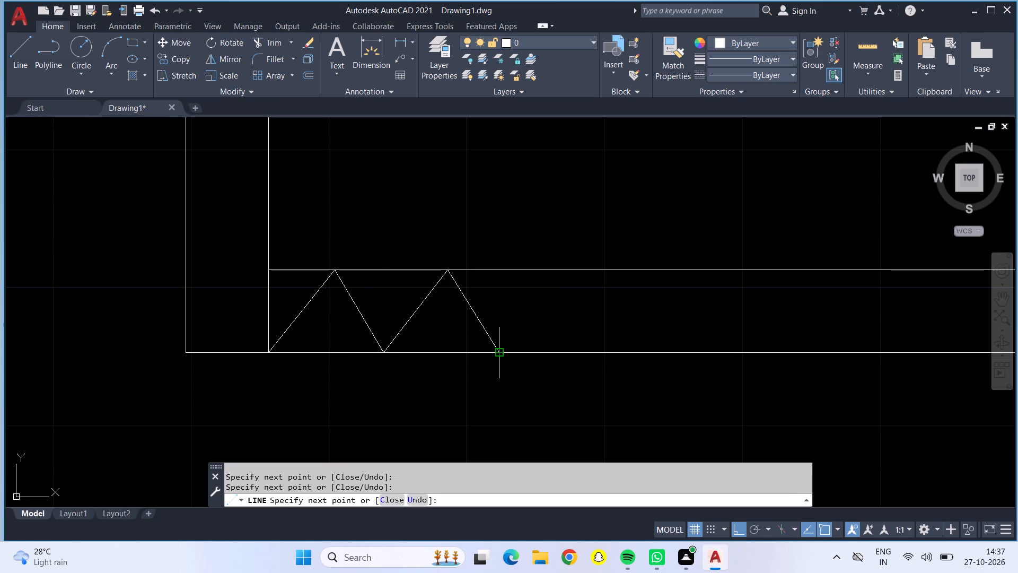
left_click(554, 271)
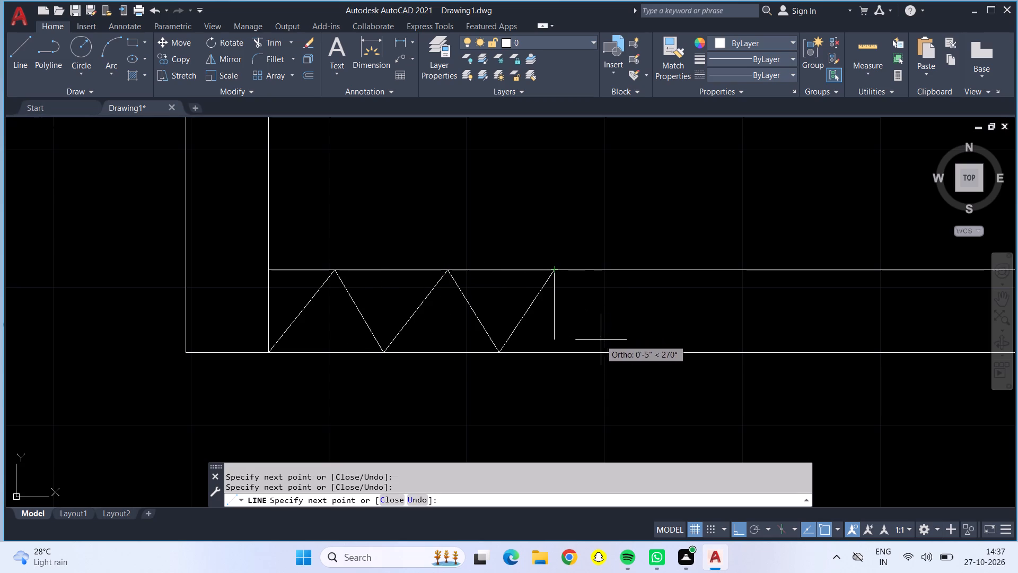
left_click(611, 349)
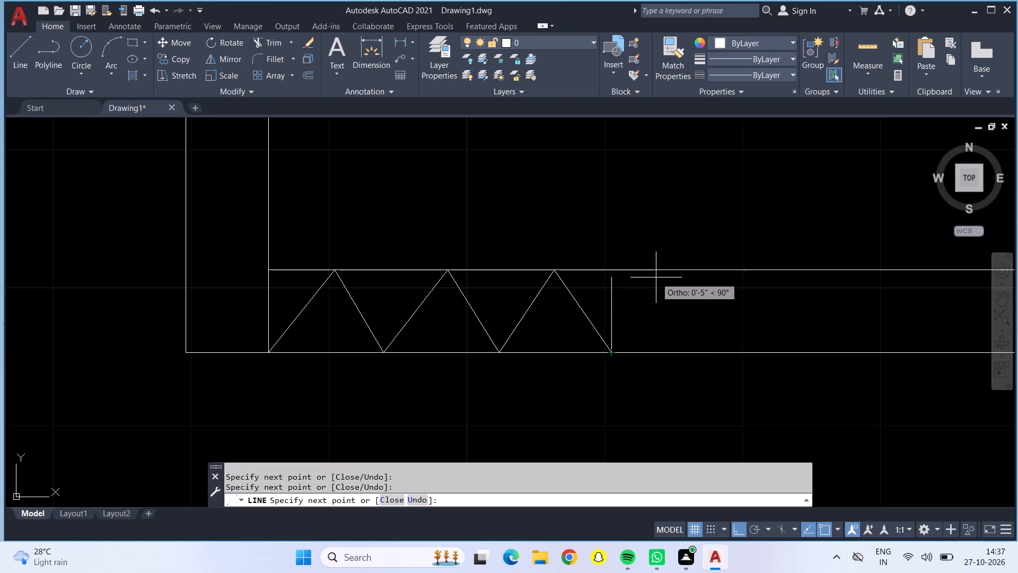
left_click(659, 272)
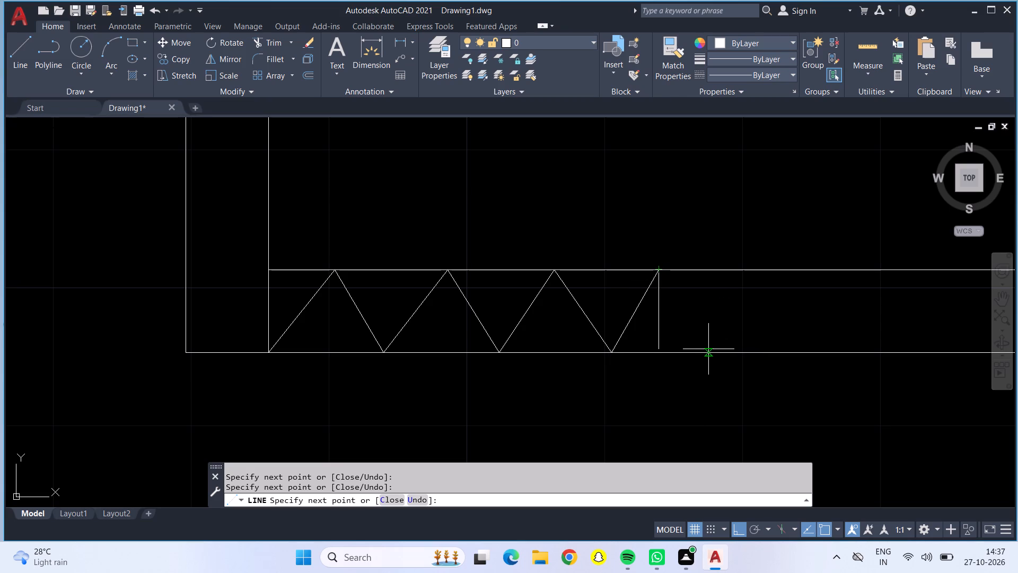
left_click(708, 349)
left_click(742, 272)
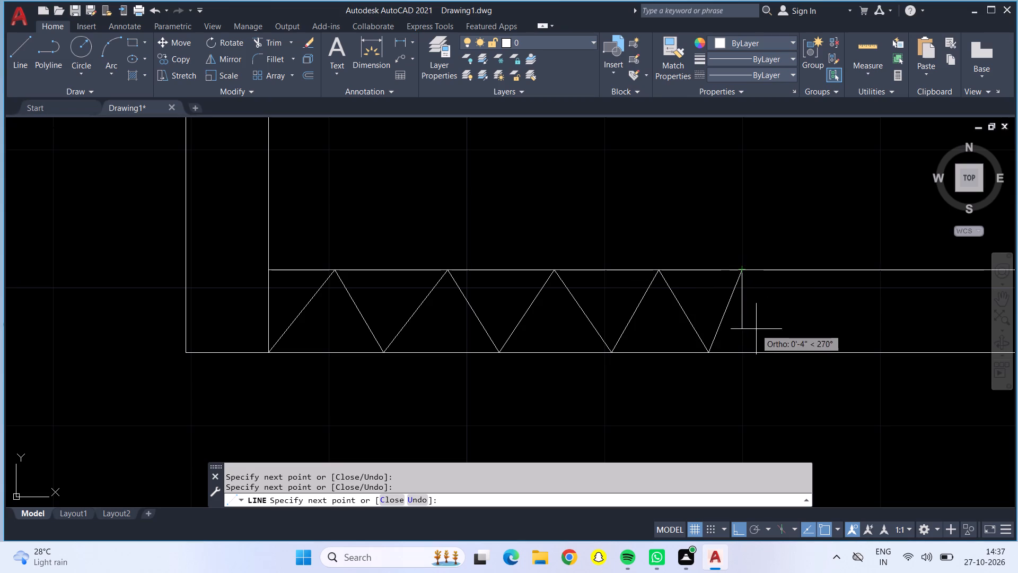
left_click(796, 350)
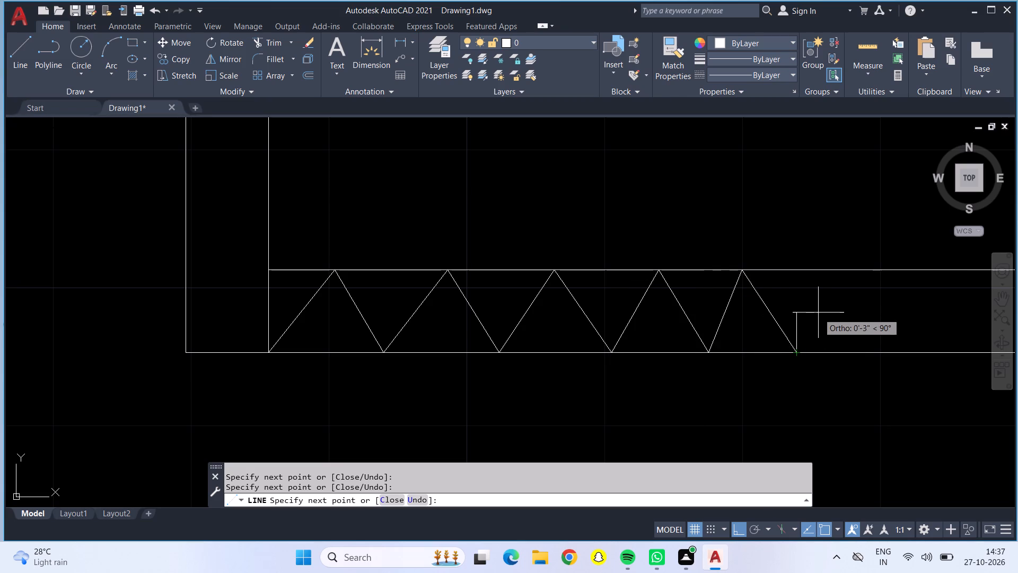
left_click(850, 271)
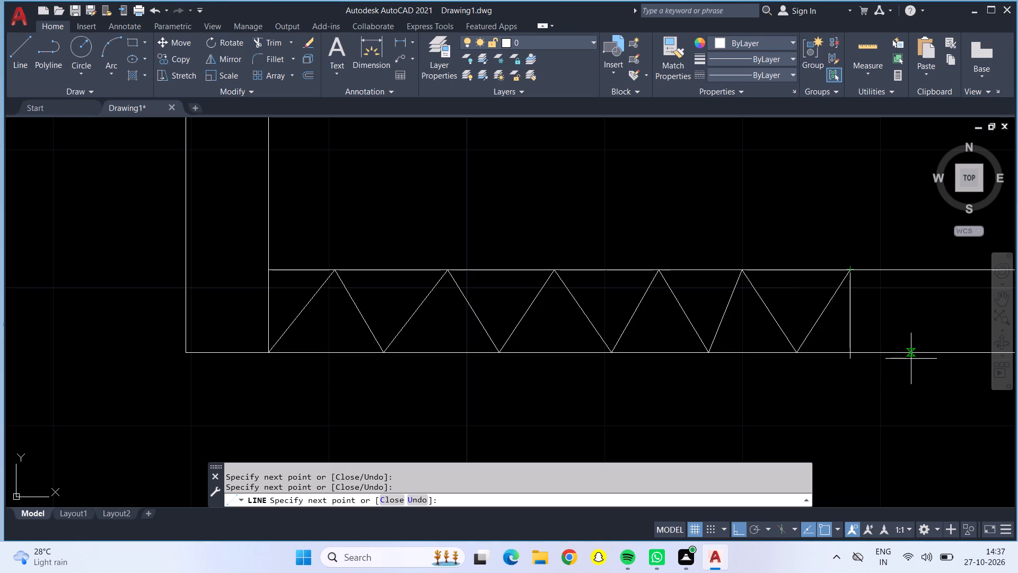
left_click(906, 353)
Continue the zigzag with nine more peaks between the front-wall lines until it reaches the outer line below the room's lower-right inner corner.
scroll(927, 285, "down", 2)
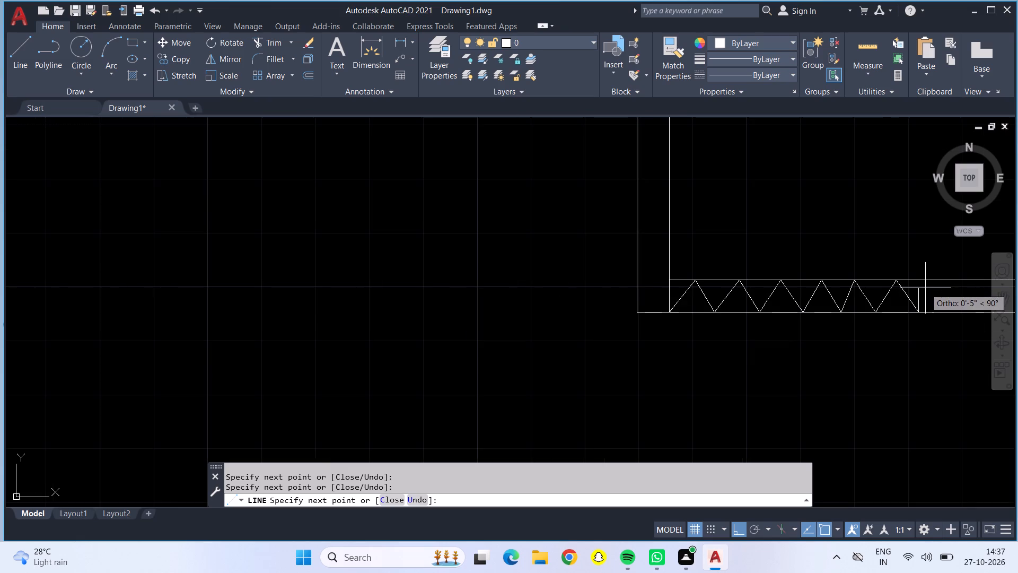
middle_click_drag(922, 289, 489, 328)
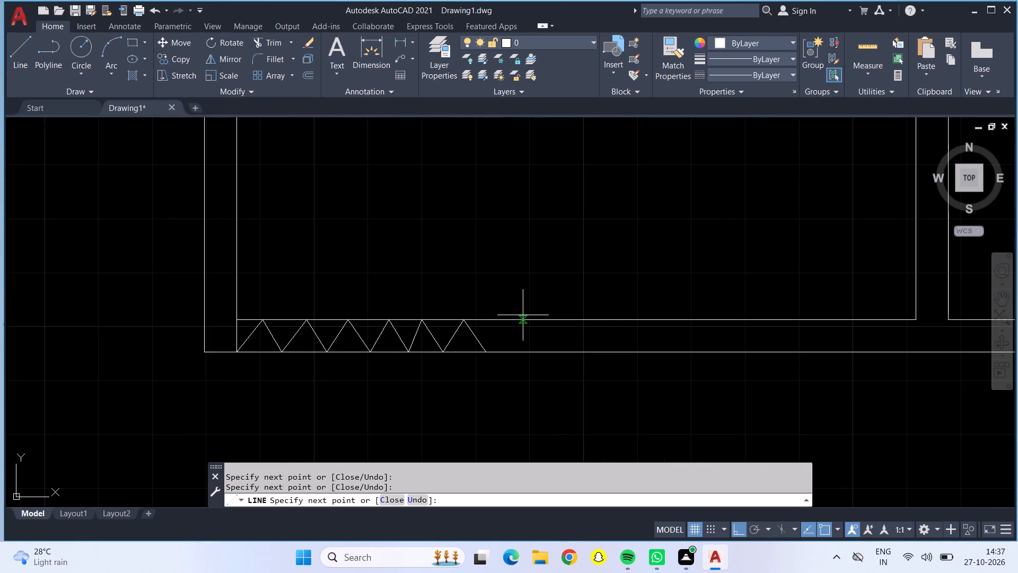
left_click(512, 323)
left_click(538, 355)
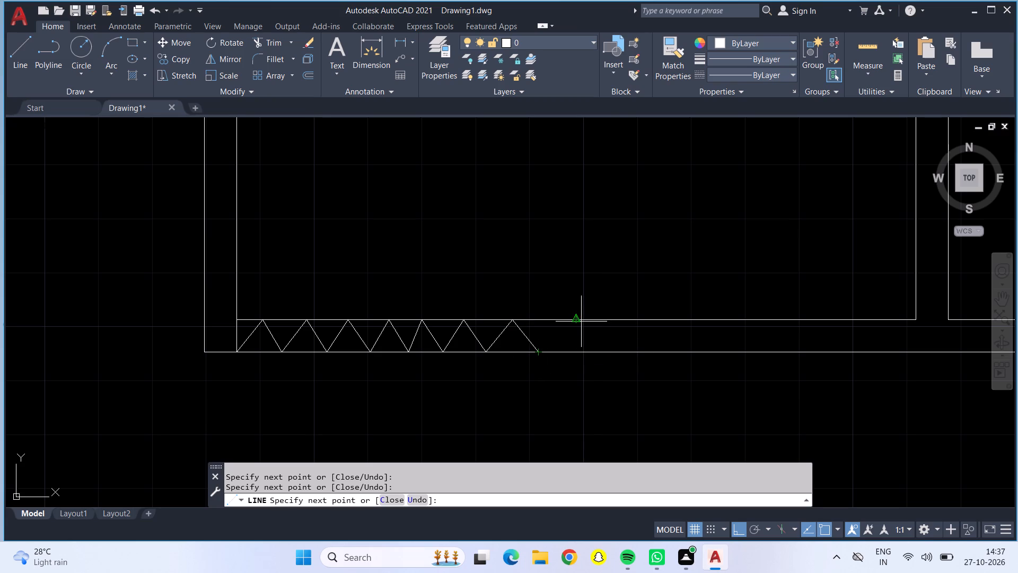
left_click(581, 322)
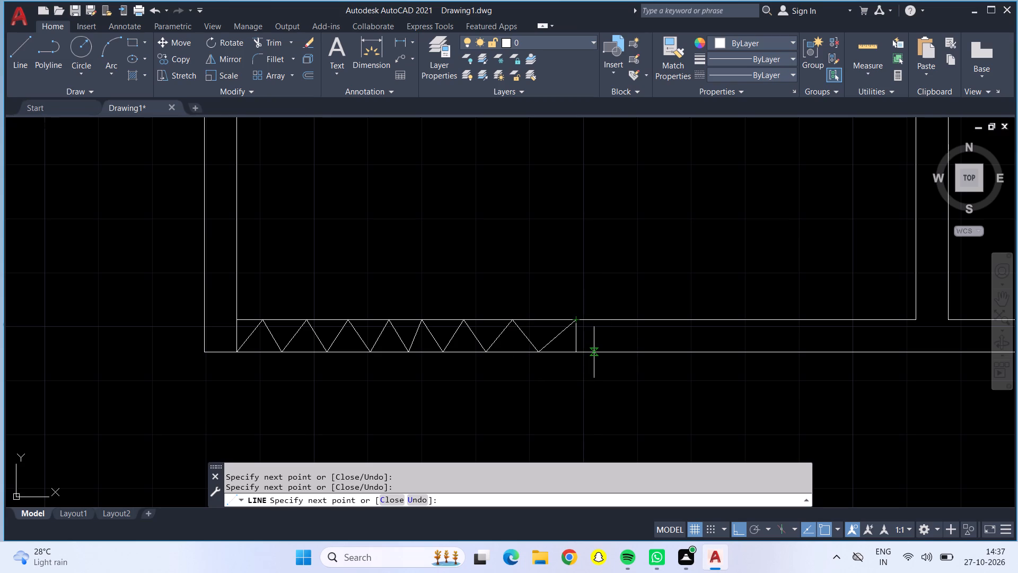
left_click(602, 352)
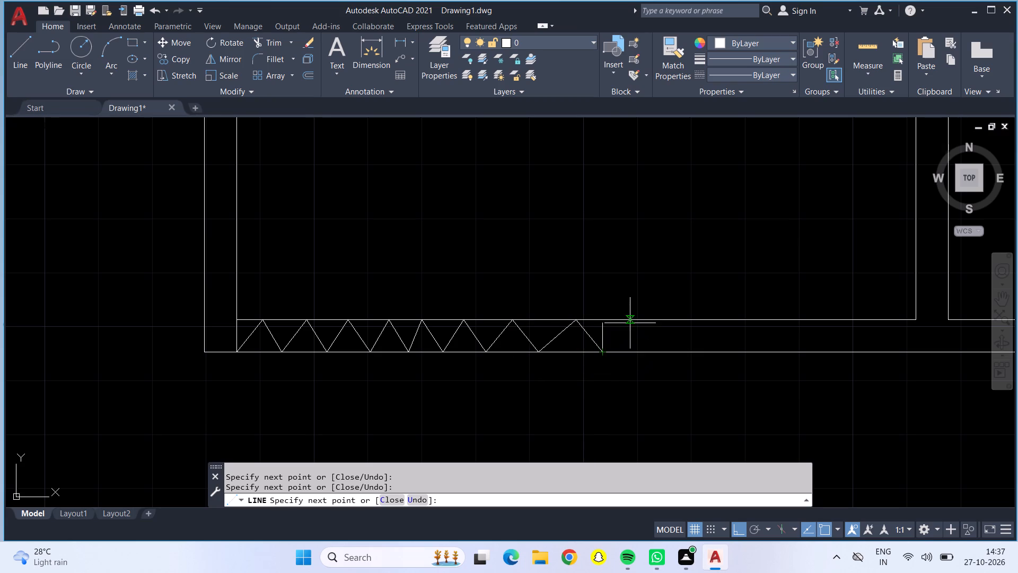
left_click(631, 323)
left_click(656, 349)
left_click(678, 323)
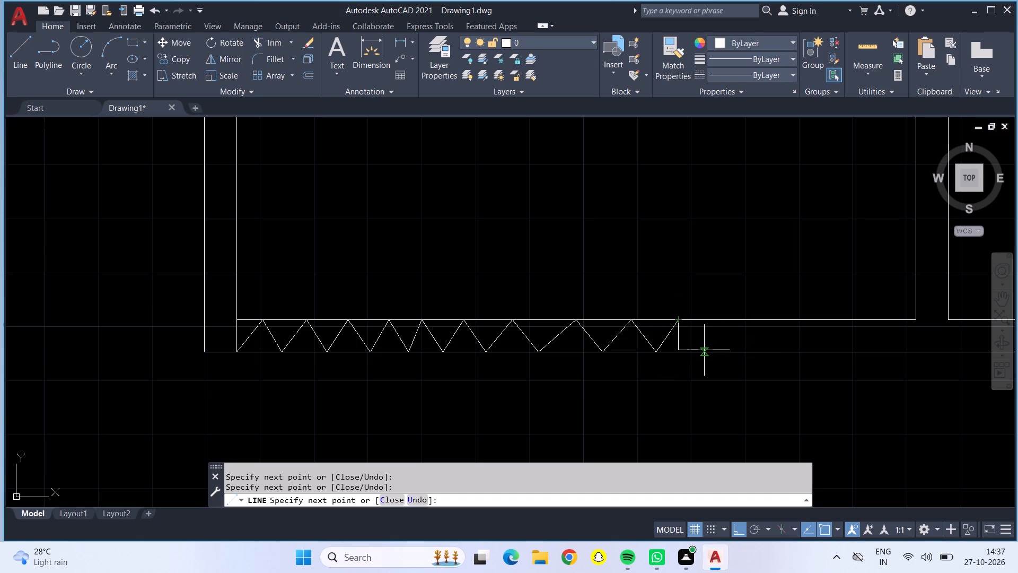
left_click(704, 350)
left_click(723, 321)
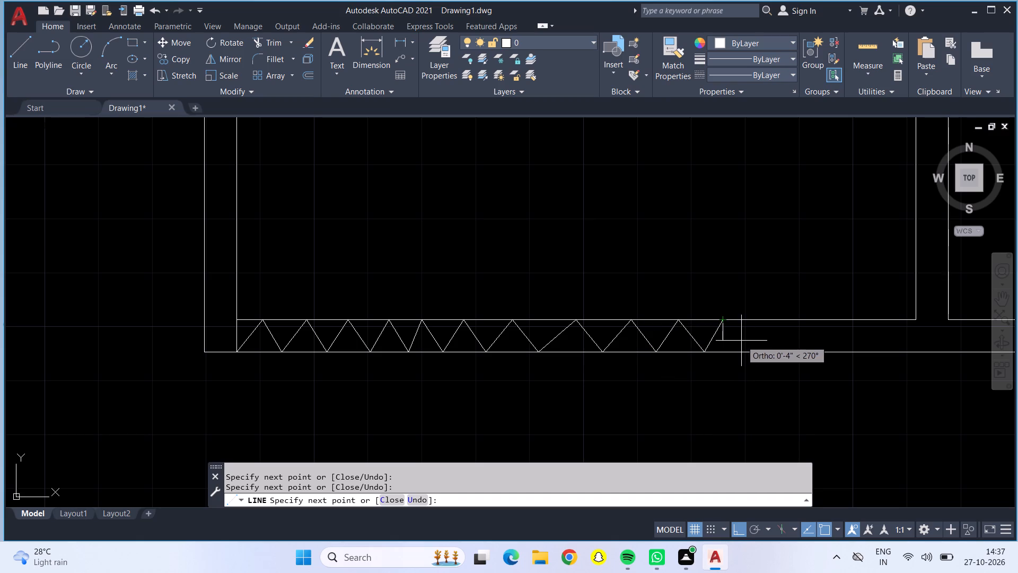
left_click(747, 349)
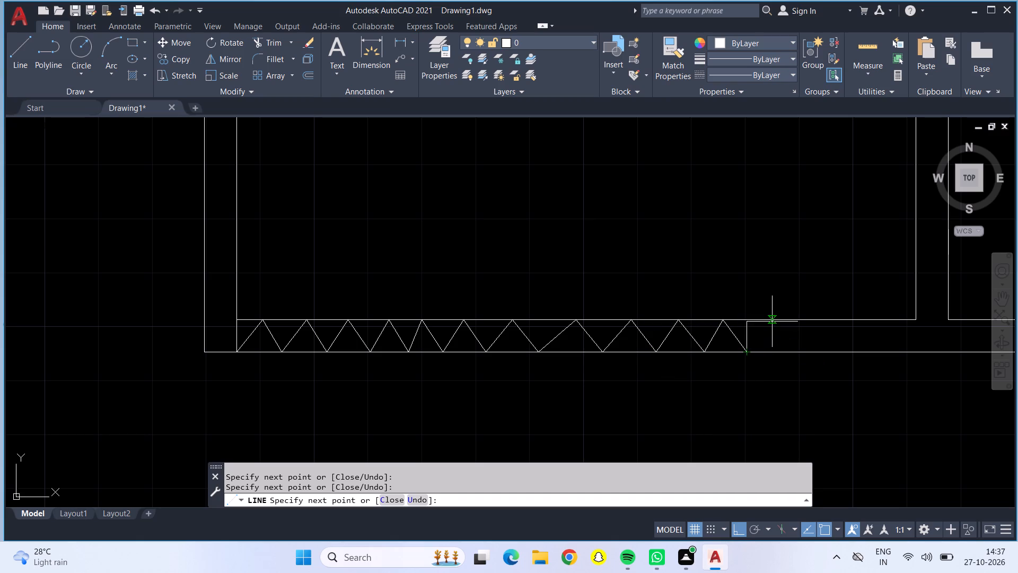
left_click(772, 322)
left_click(783, 353)
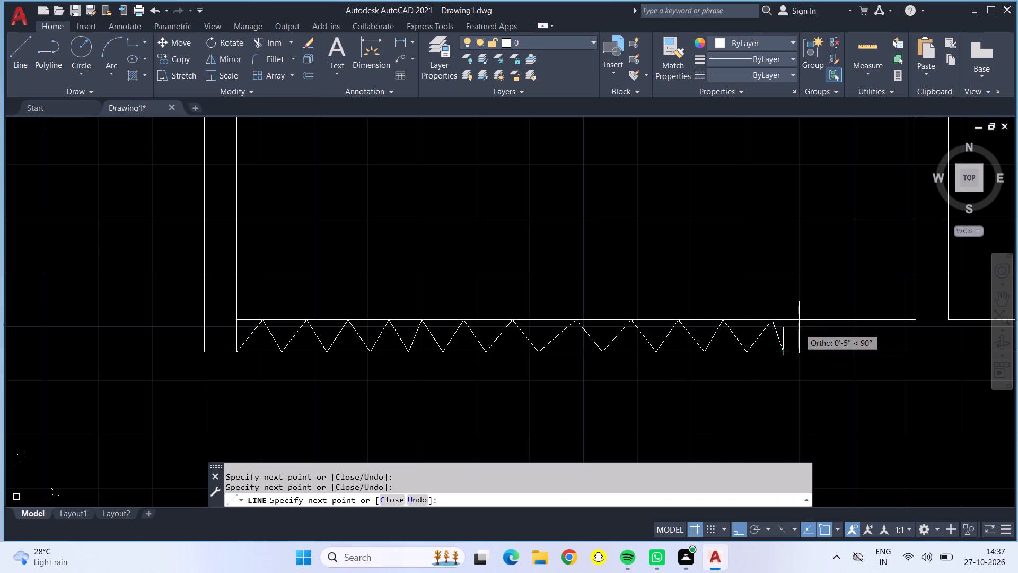
left_click(811, 324)
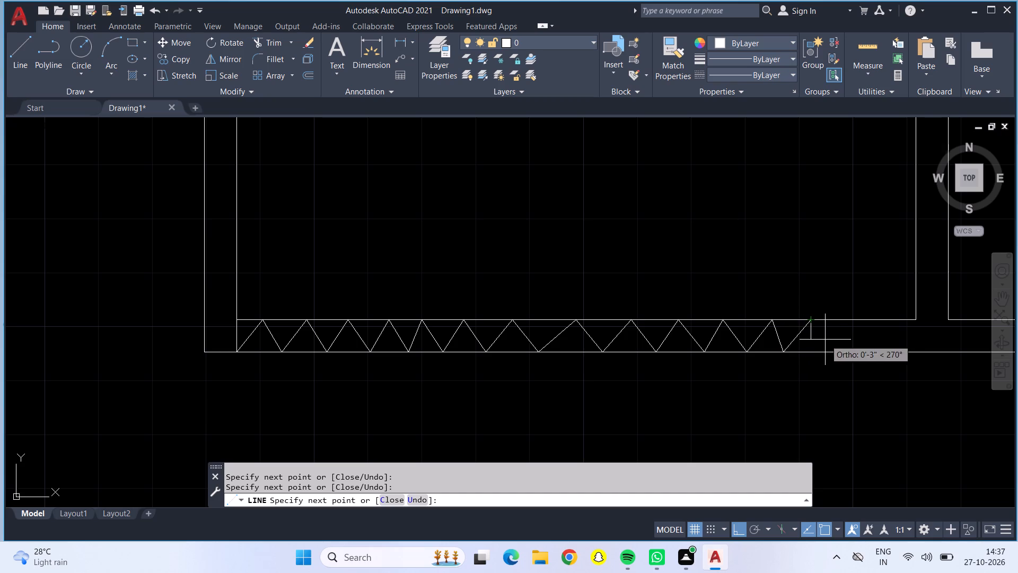
left_click(831, 353)
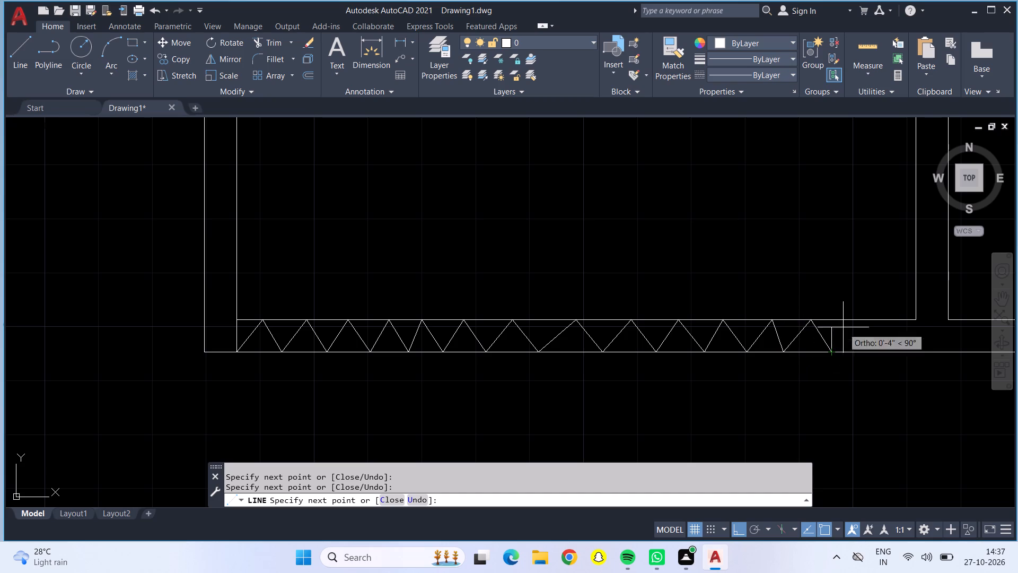
left_click(853, 322)
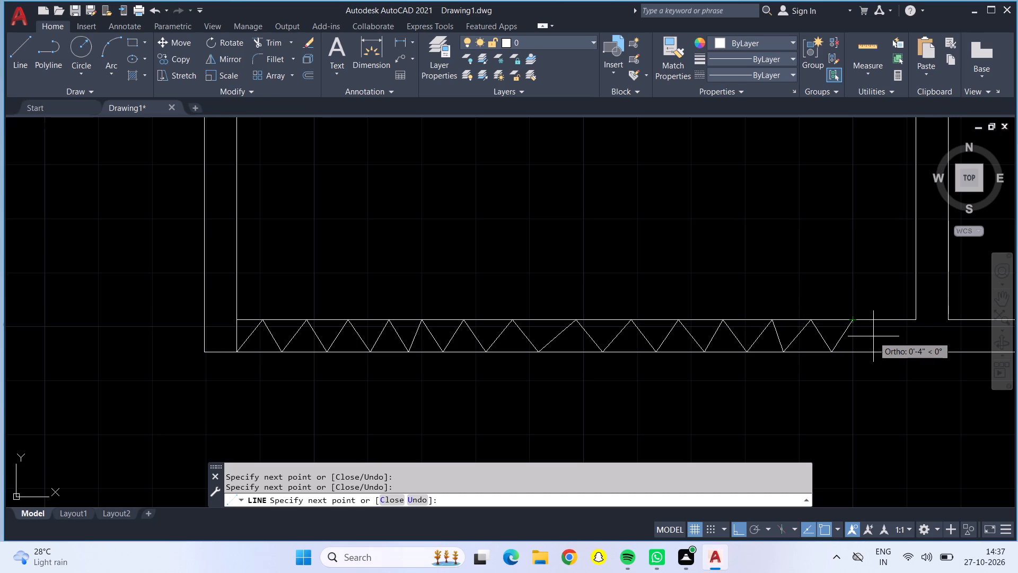
left_click(887, 349)
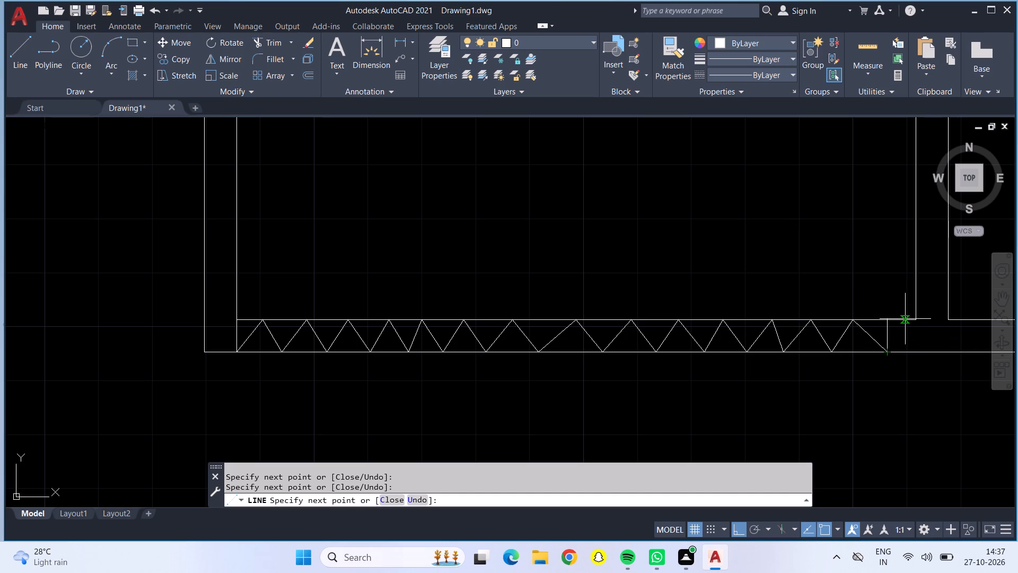
left_click(905, 319)
left_click(915, 348)
Close the zigzag strip with a vertical line up to the lower-right inner corner and a line back to the lower-left inner corner.
left_click(915, 321)
left_click(239, 325)
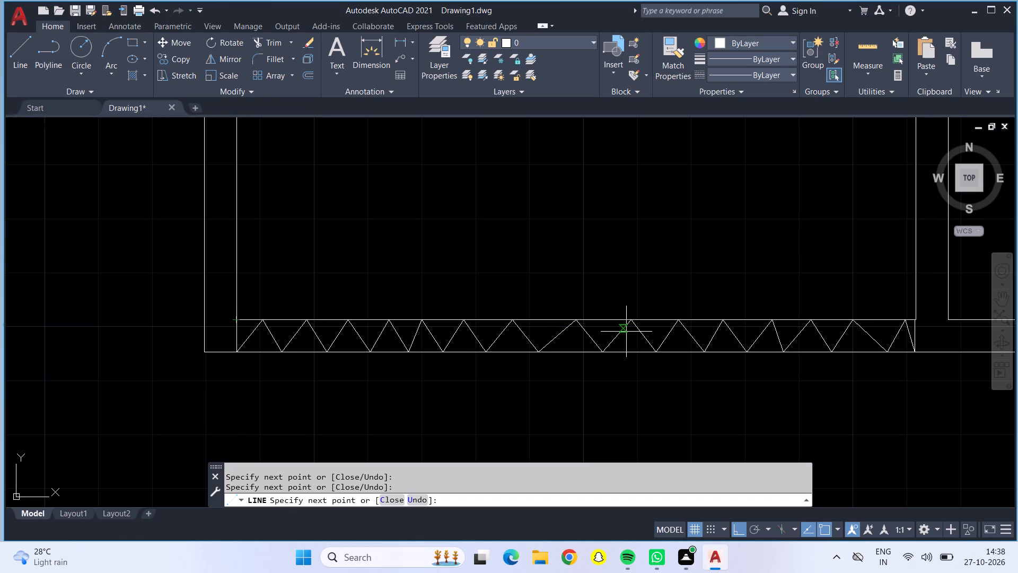
key("Escape")
Draw a circle of about 2'-5" radius centred on the door leaf's hinge corner in the small left room's opening, reaching the opposite jamb.
scroll(741, 351, "down", 2)
scroll(714, 289, "down", 2)
middle_click_drag(726, 275, 725, 276)
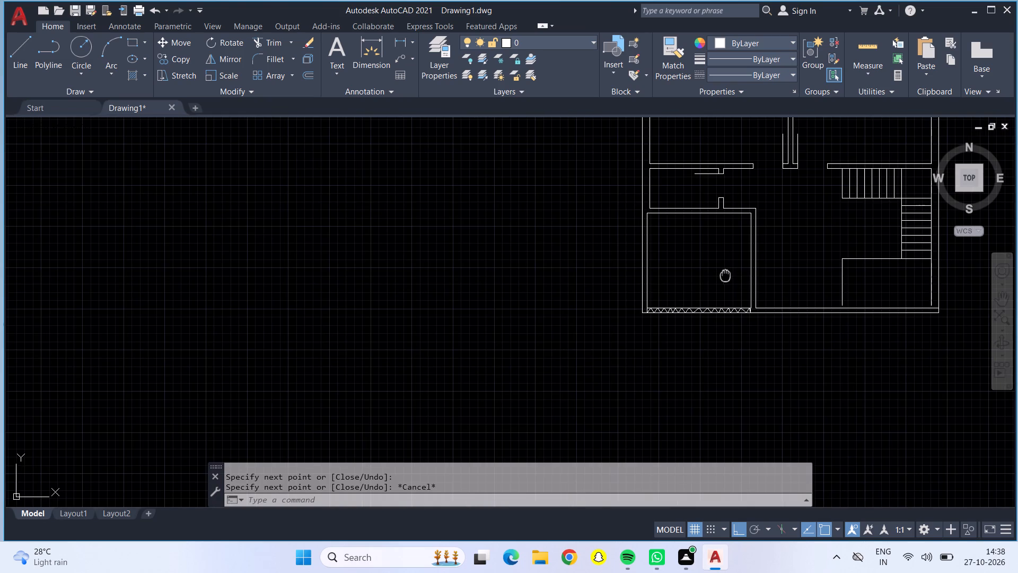
middle_click_drag(725, 276, 454, 383)
middle_click_drag(451, 382, 440, 377)
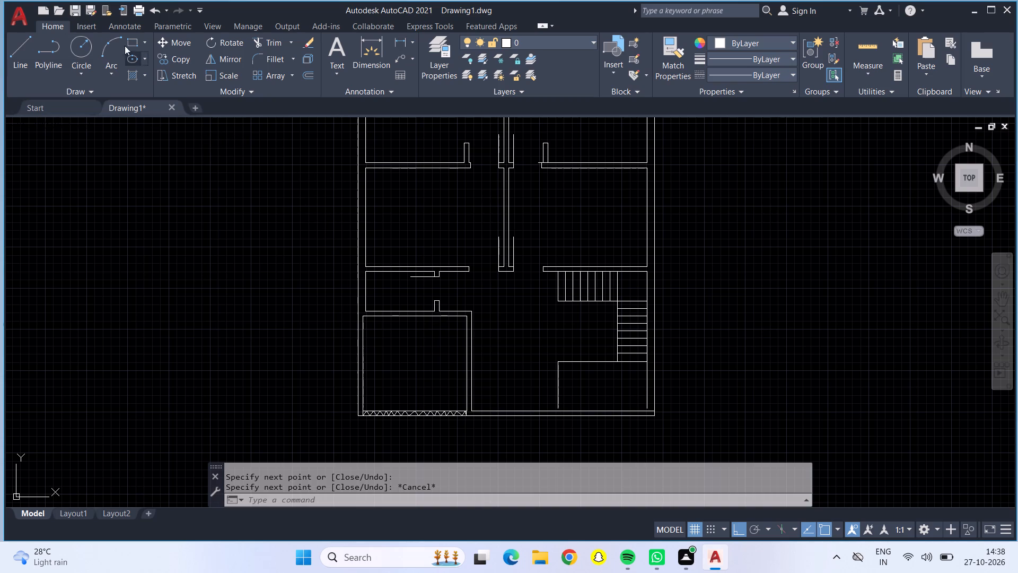
left_click(76, 48)
scroll(443, 286, "up", 4)
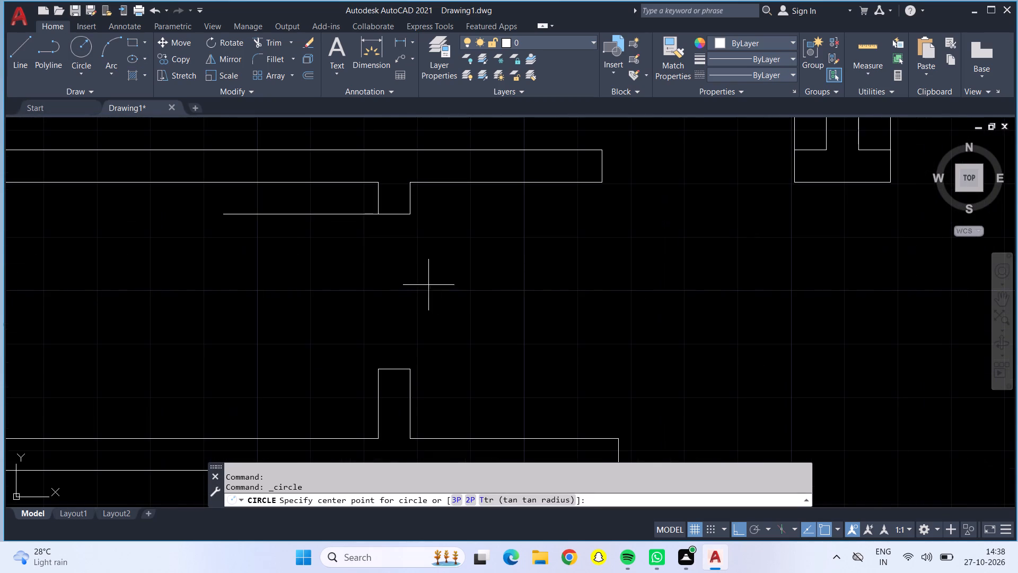
left_click(379, 216)
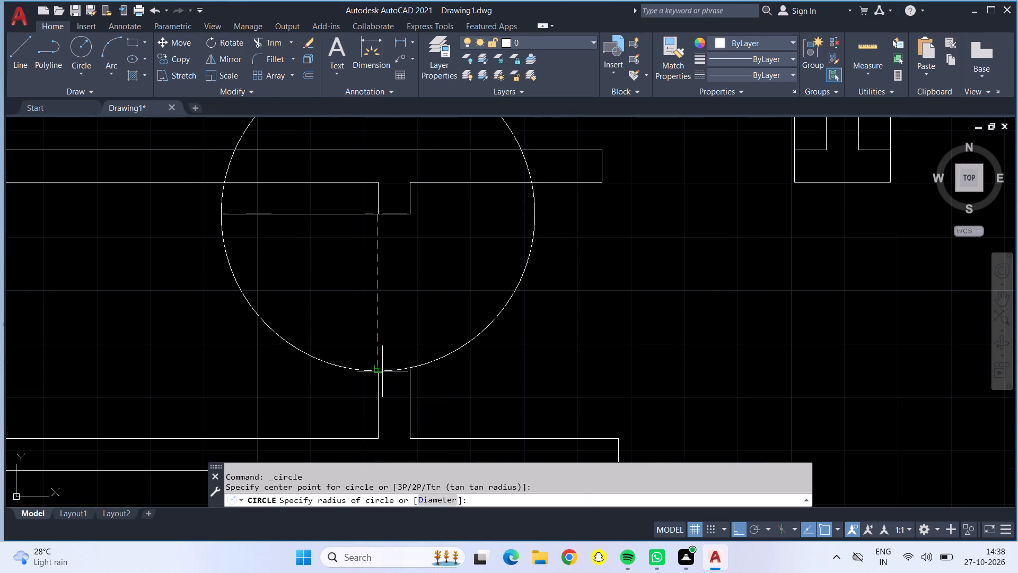
left_click(374, 368)
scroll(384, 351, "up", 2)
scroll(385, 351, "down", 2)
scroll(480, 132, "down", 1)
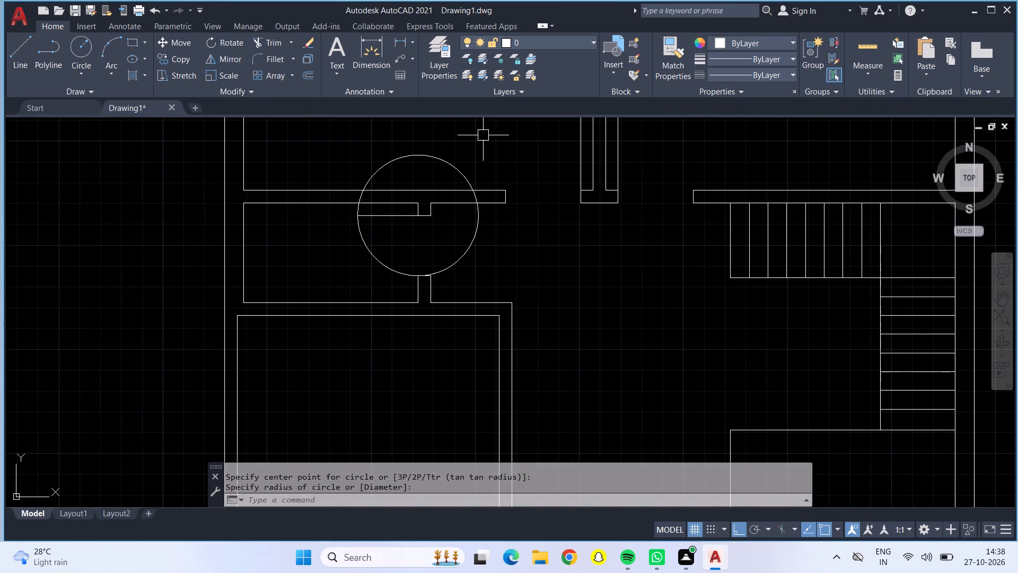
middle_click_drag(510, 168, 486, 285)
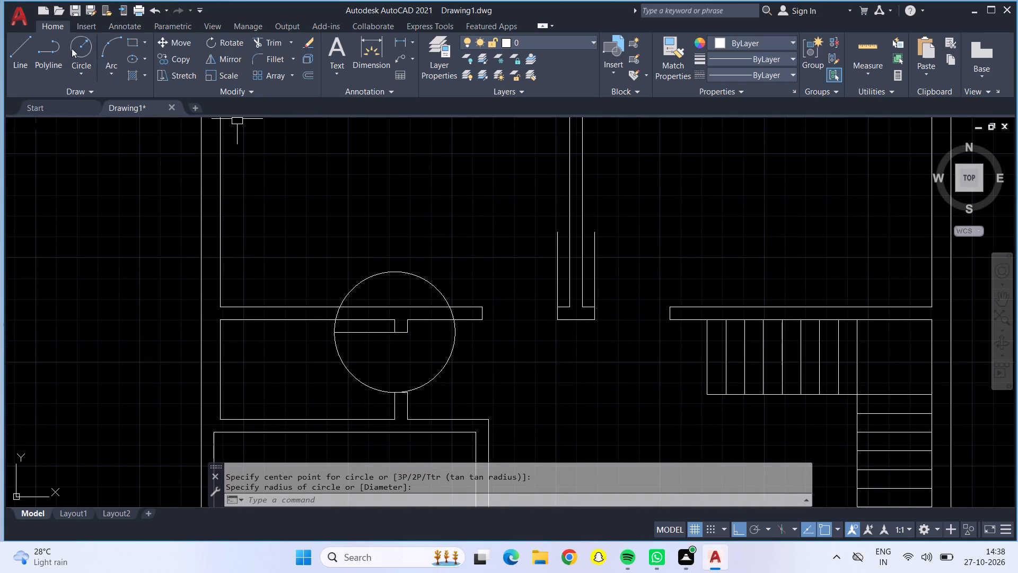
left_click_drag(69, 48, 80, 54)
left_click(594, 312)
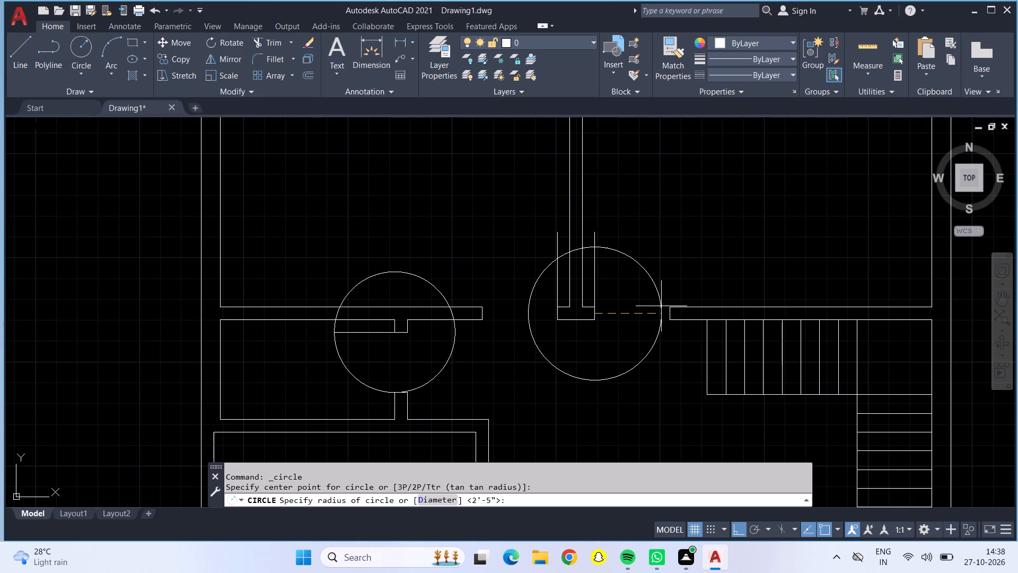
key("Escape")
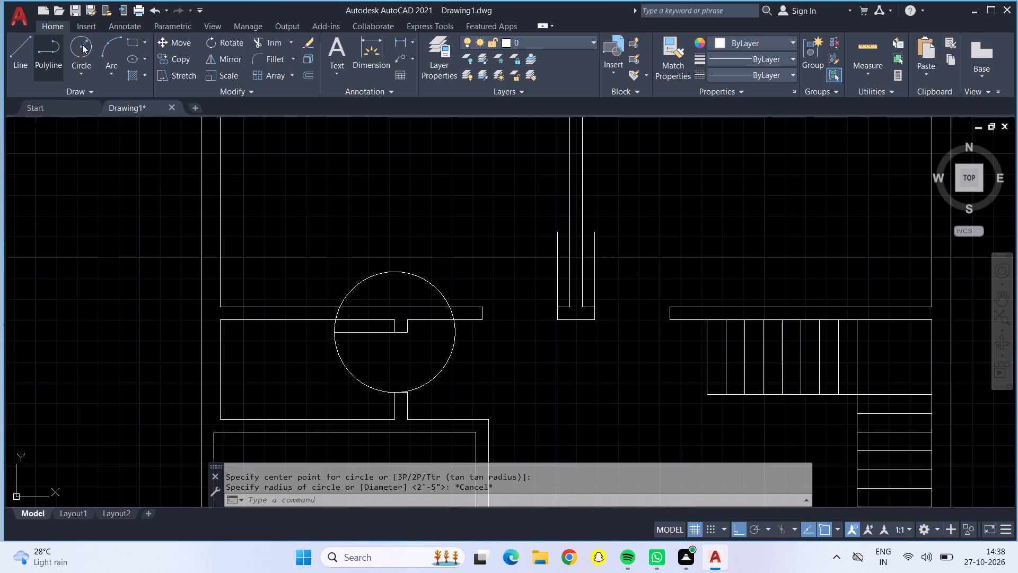
Draw 3'-0" radius circles centred on both door leaves' hinge corners at the central wall's lower end, each reaching its opposite jamb.
left_click(82, 45)
left_click(593, 305)
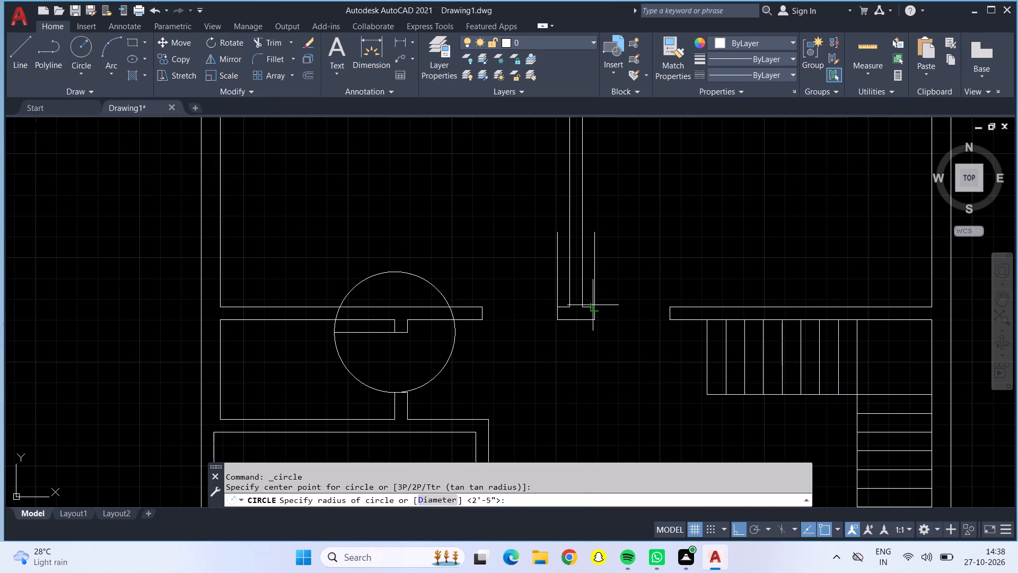
left_click(669, 307)
left_click(81, 51)
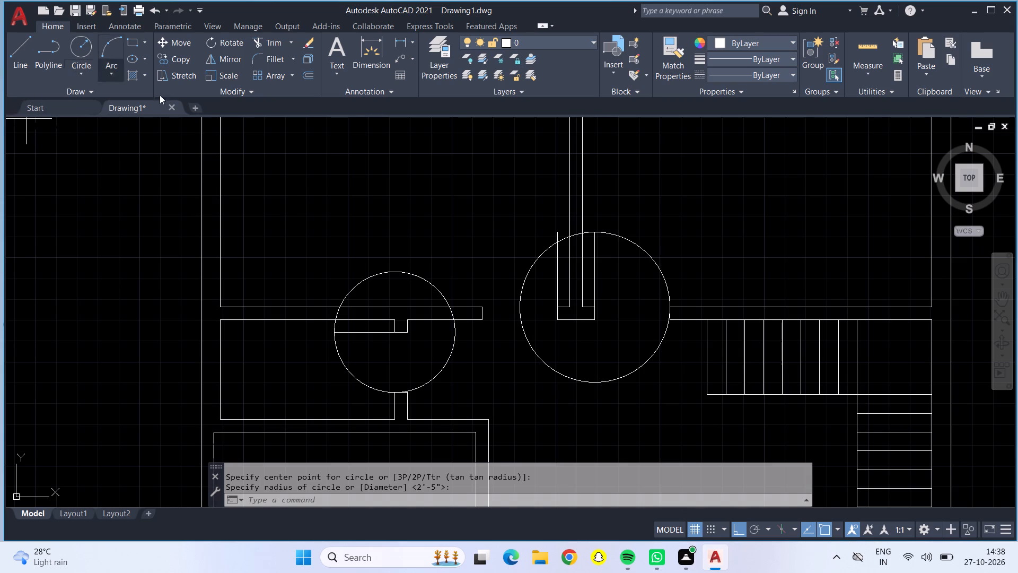
left_click_drag(556, 304, 547, 302)
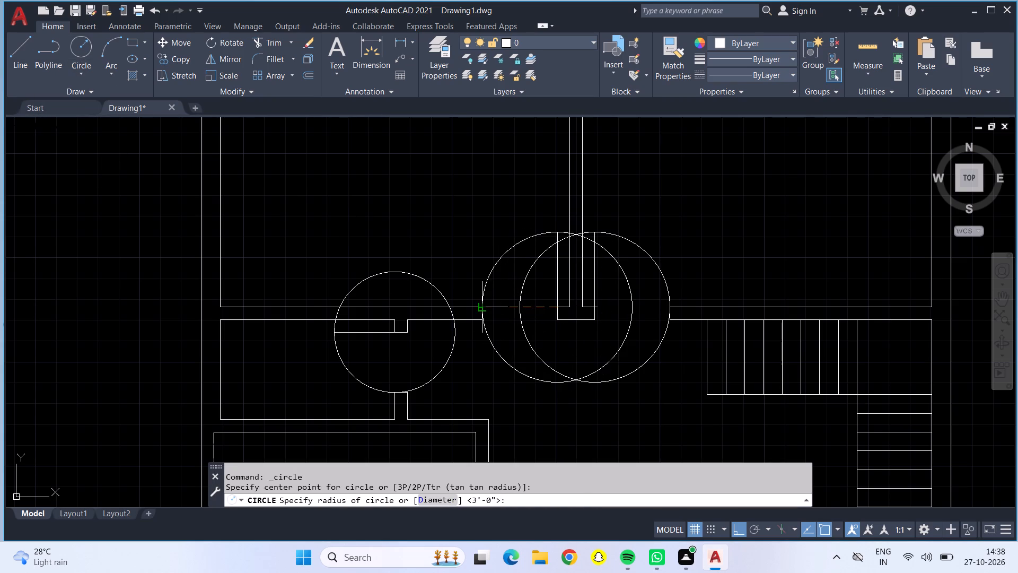
left_click(480, 306)
key("Escape")
Draw 2'-10" radius circles on both hinge corners along the central wall at the middle rooms' lower openings, each reaching its opposite jamb.
left_click_drag(80, 39, 86, 46)
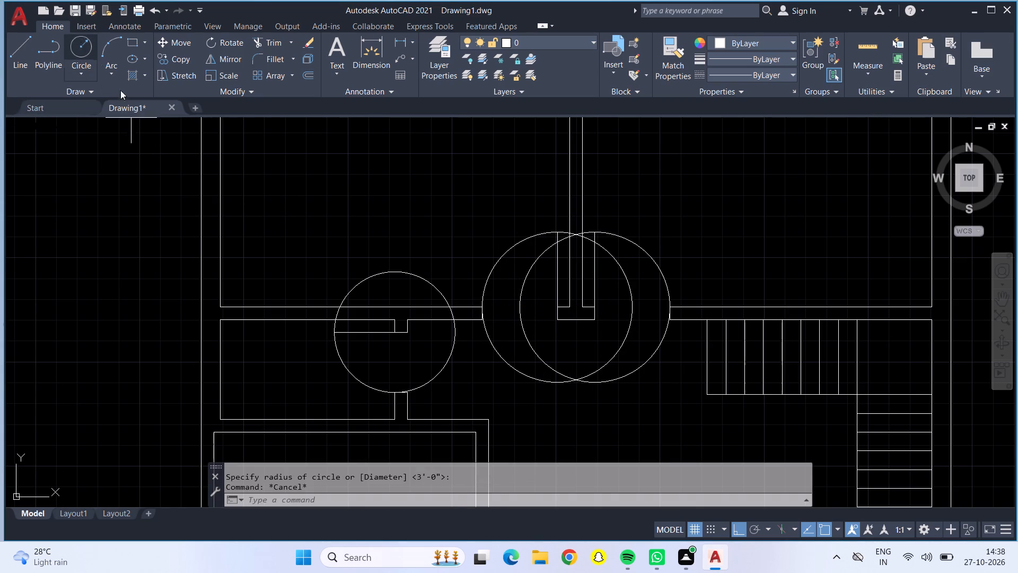
scroll(427, 142, "down", 1)
middle_click_drag(429, 168, 413, 413)
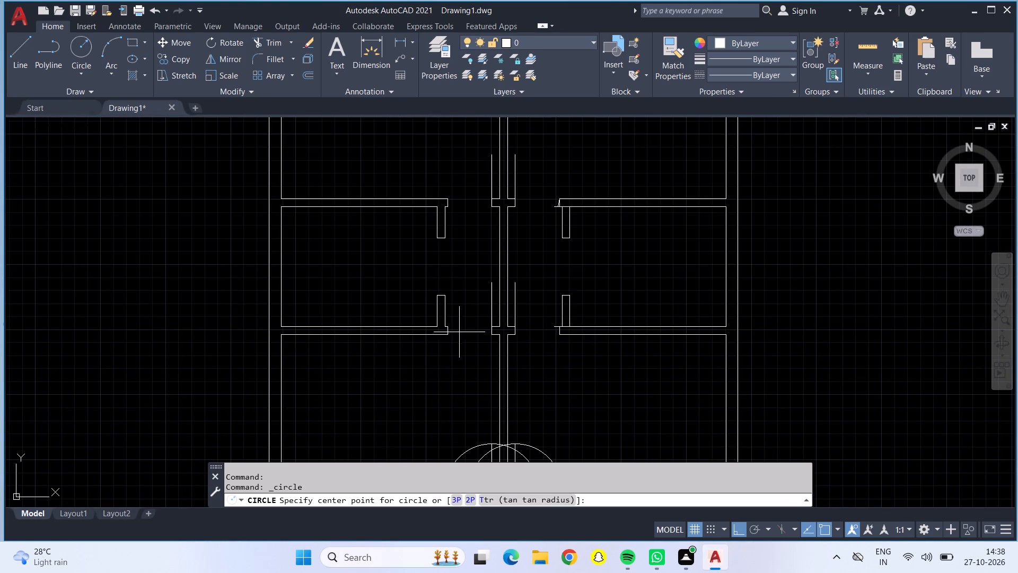
scroll(470, 331, "up", 3)
left_click_drag(551, 318, 551, 318)
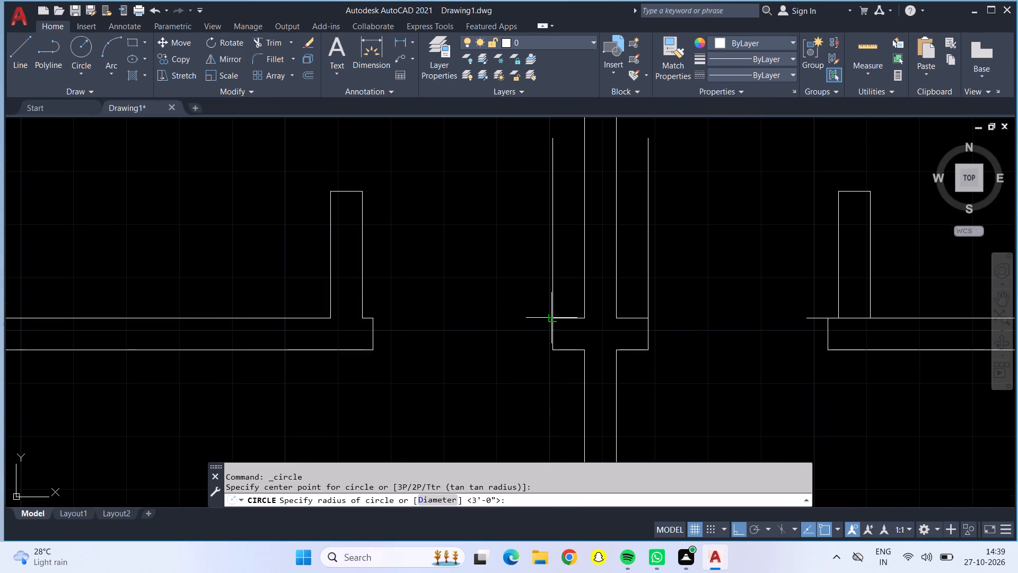
left_click_drag(551, 318, 535, 317)
left_click(376, 318)
key("Escape")
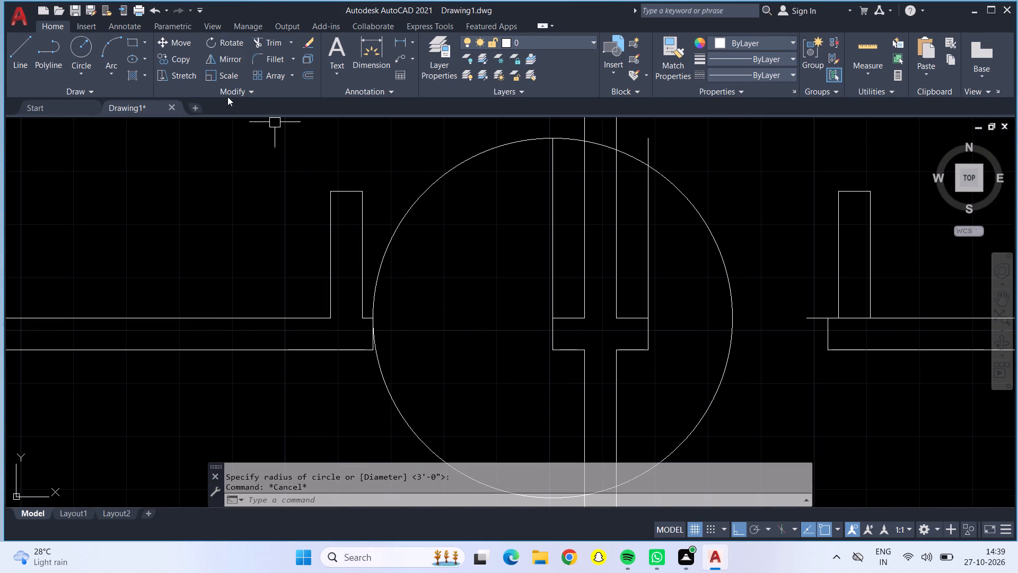
left_click_drag(76, 53, 82, 55)
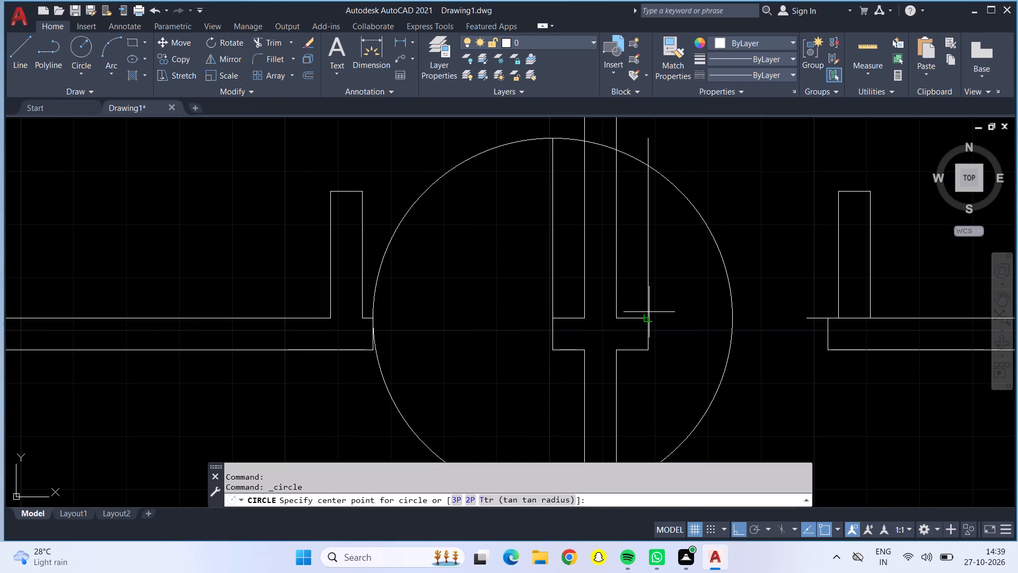
left_click(644, 318)
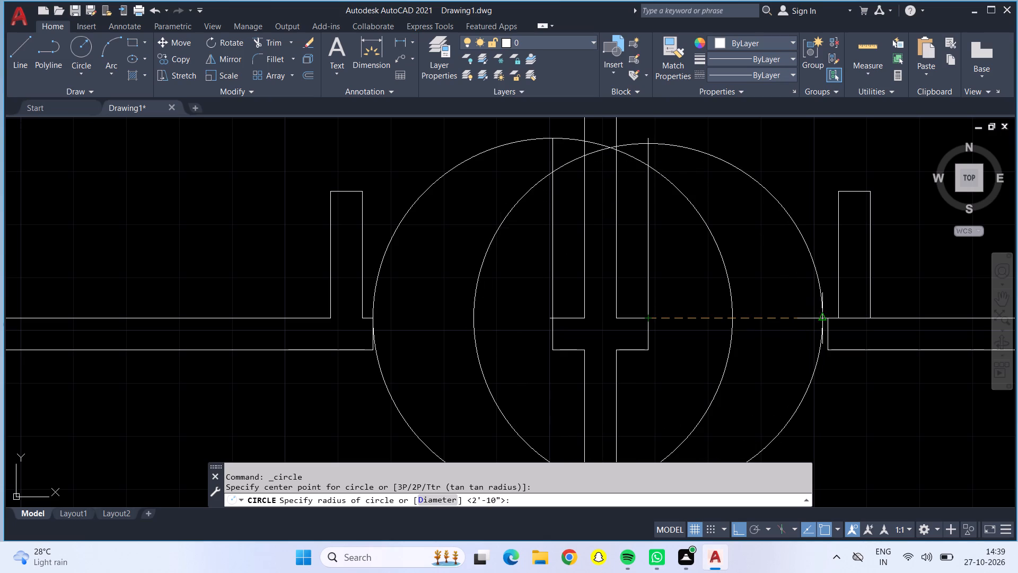
left_click(829, 320)
Trim the slanted line and projecting wall-line stub at the right room's jamb in the upper of the two middle openings.
scroll(782, 311, "down", 2)
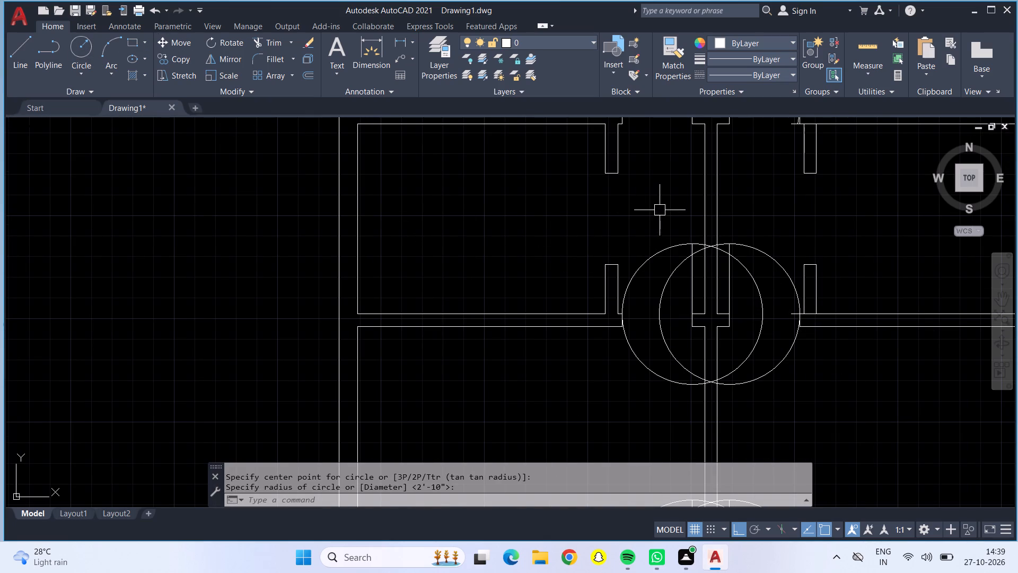
middle_click_drag(660, 208, 482, 361)
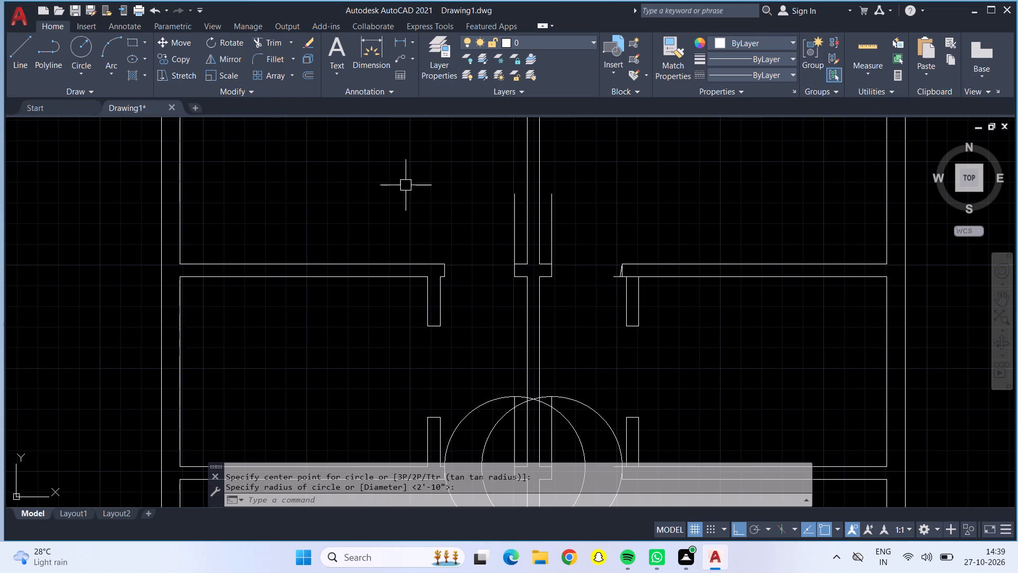
left_click(254, 43)
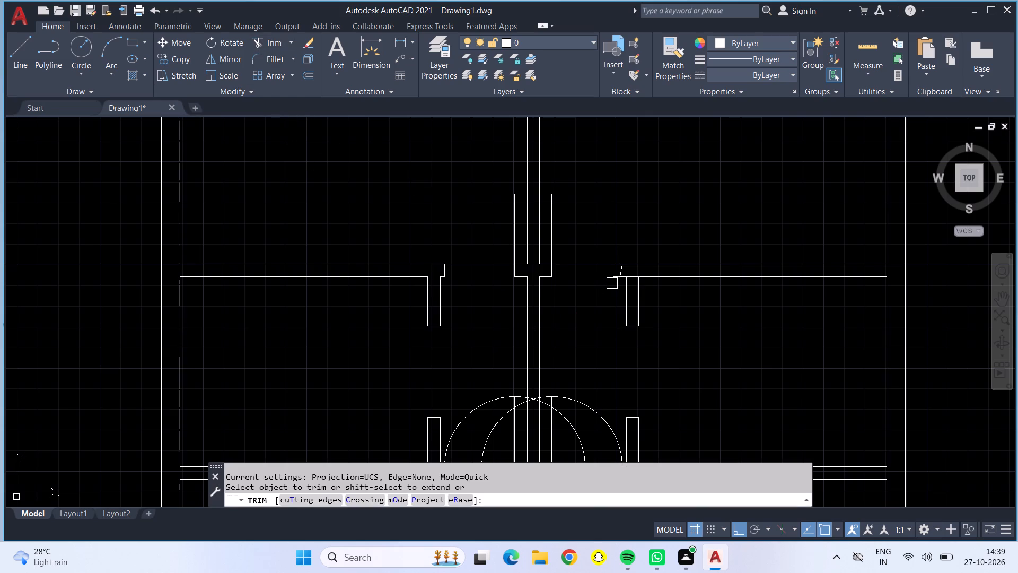
left_click(612, 278)
scroll(614, 276, "up", 3)
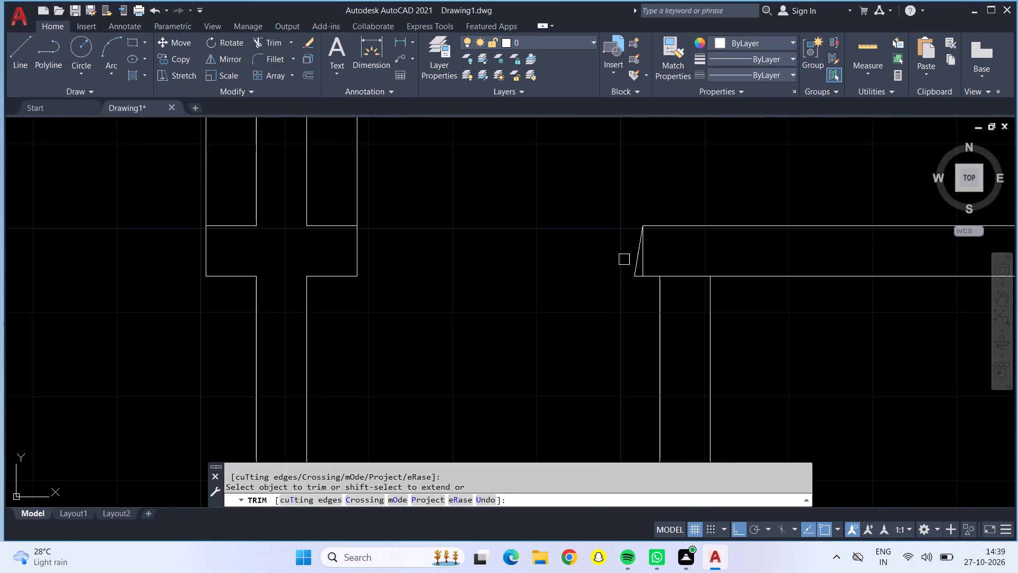
left_click(634, 261)
scroll(604, 282, "down", 2)
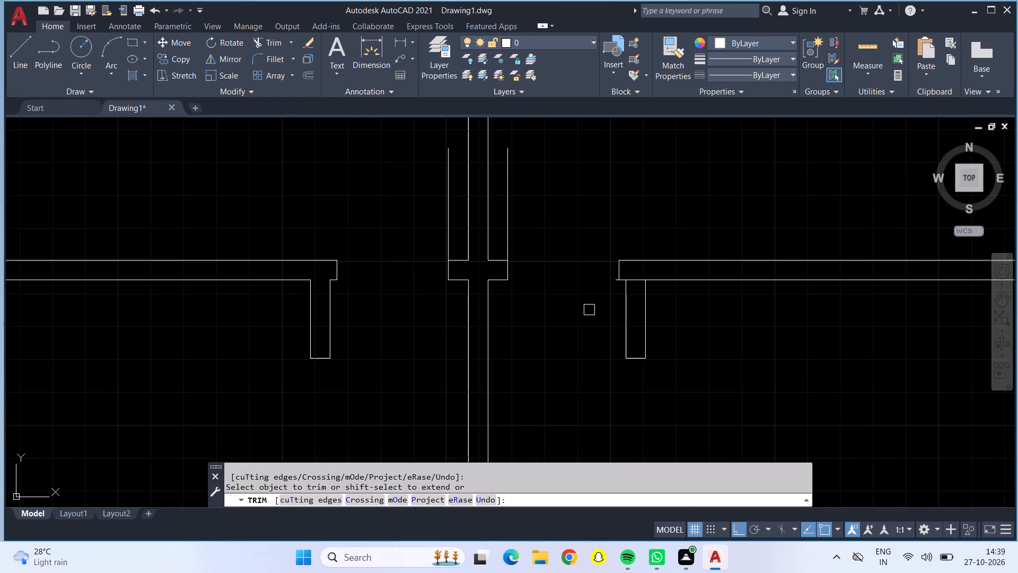
middle_click_drag(582, 351, 594, 325)
scroll(582, 351, "down", 1)
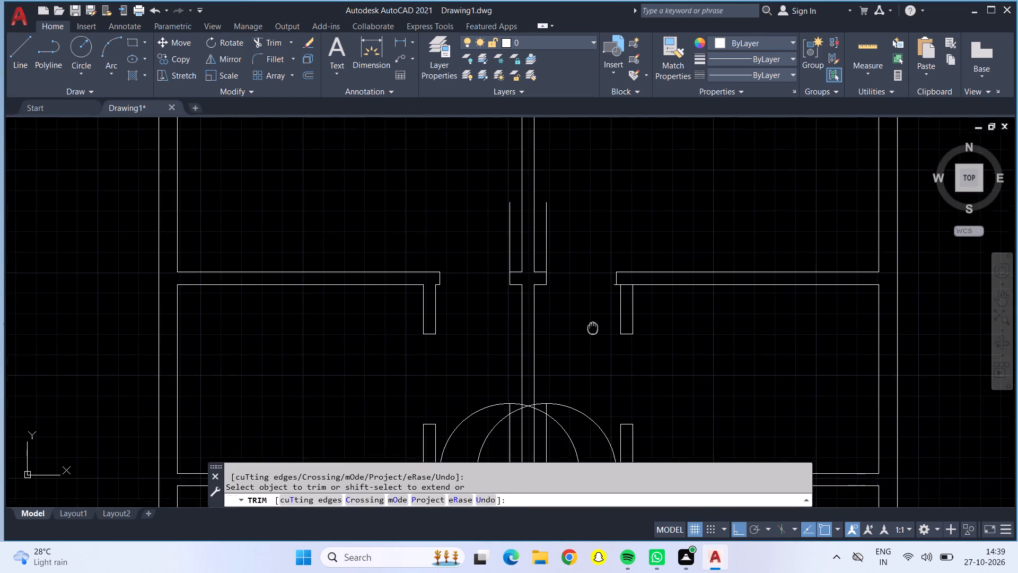
middle_click_drag(594, 325, 598, 292)
middle_click_drag(602, 285, 603, 267)
scroll(612, 221, "up", 2)
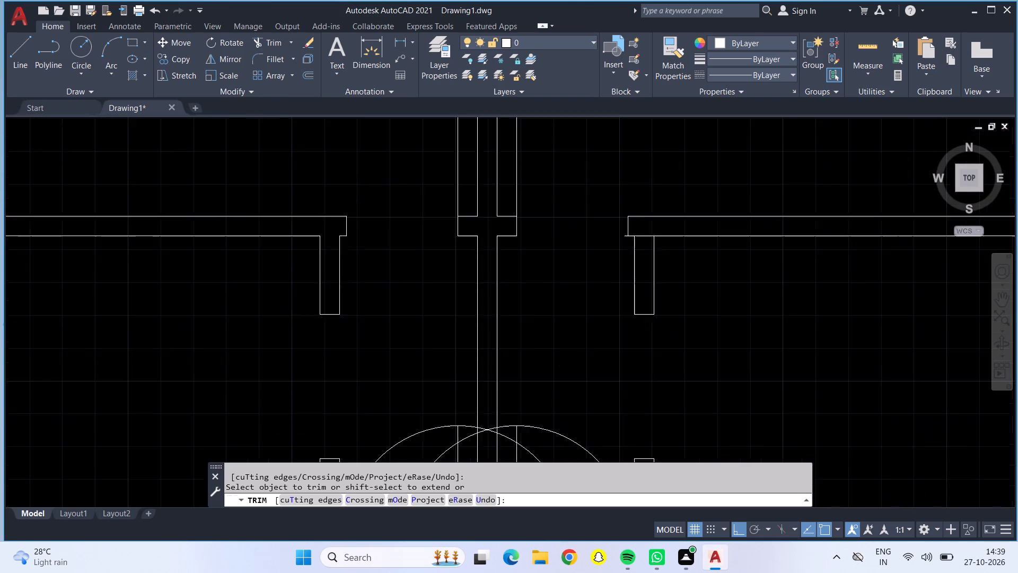
scroll(612, 221, "up", 1)
left_click(638, 259)
Trim the wall-line stub projecting past the right room's jamb in the lower middle opening.
scroll(641, 260, "down", 4)
scroll(612, 388, "up", 4)
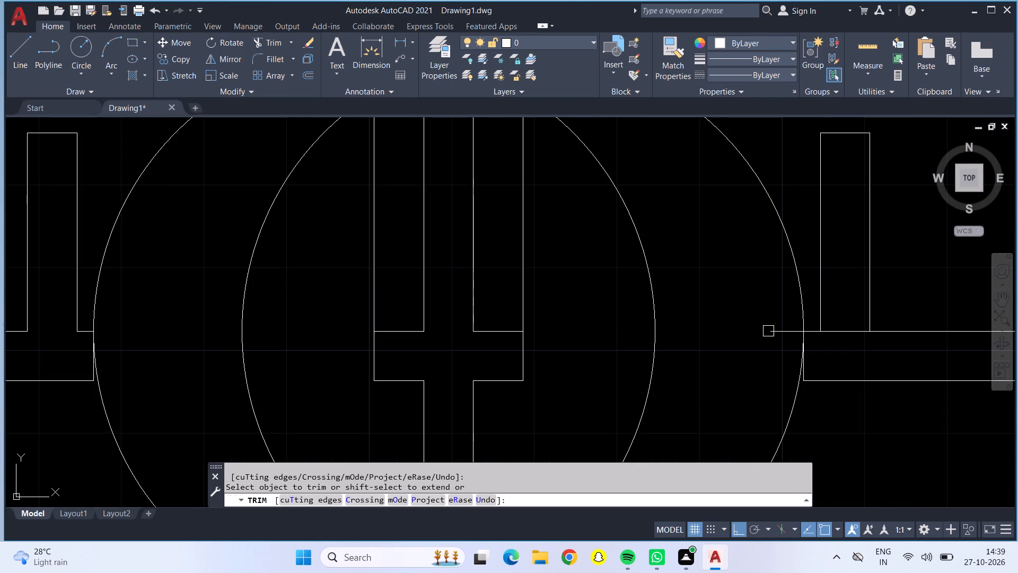
left_click(768, 330)
scroll(769, 348, "down", 4)
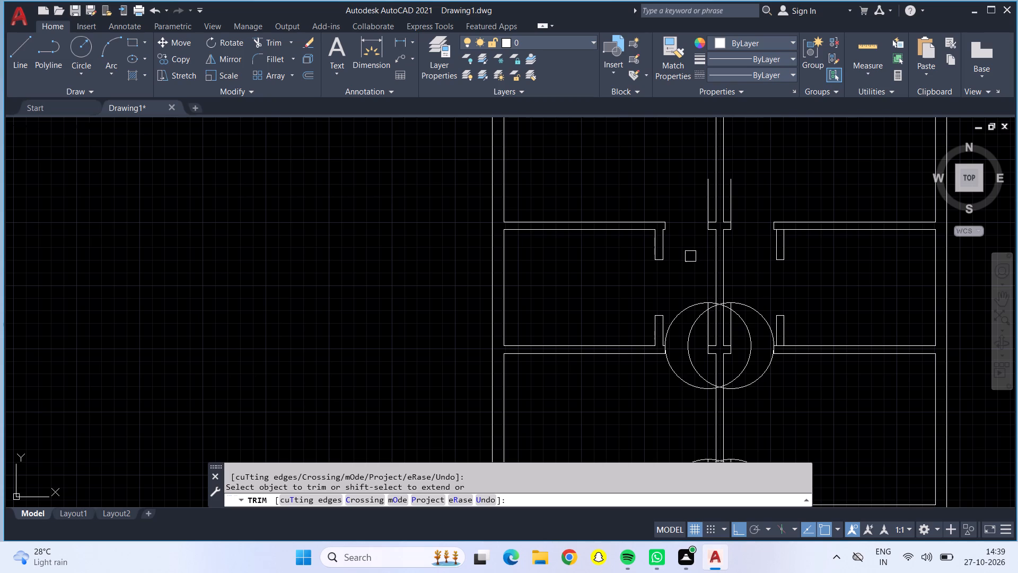
key("Escape")
Draw 2'-10" radius circles on both hinge corners along the central wall at the middle rooms' upper openings, each reaching its opposite jamb.
left_click_drag(83, 48, 82, 48)
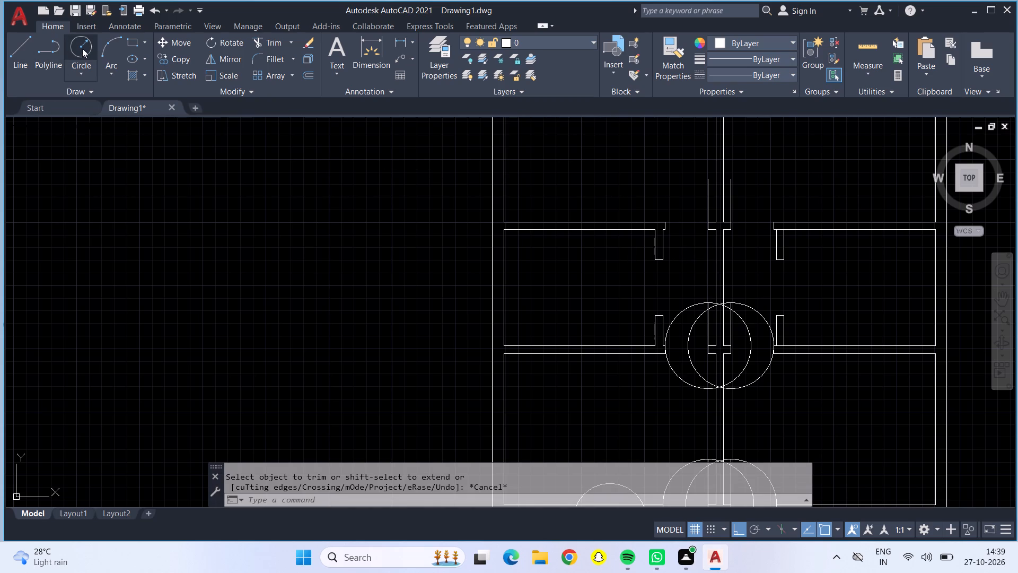
left_click_drag(82, 48, 164, 93)
scroll(703, 214, "up", 3)
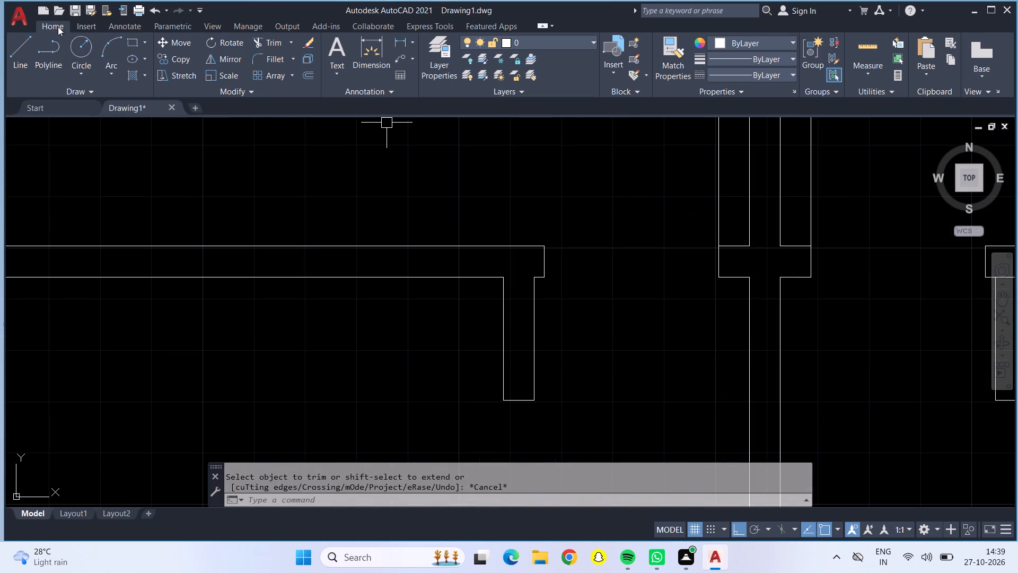
left_click(81, 41)
left_click(719, 247)
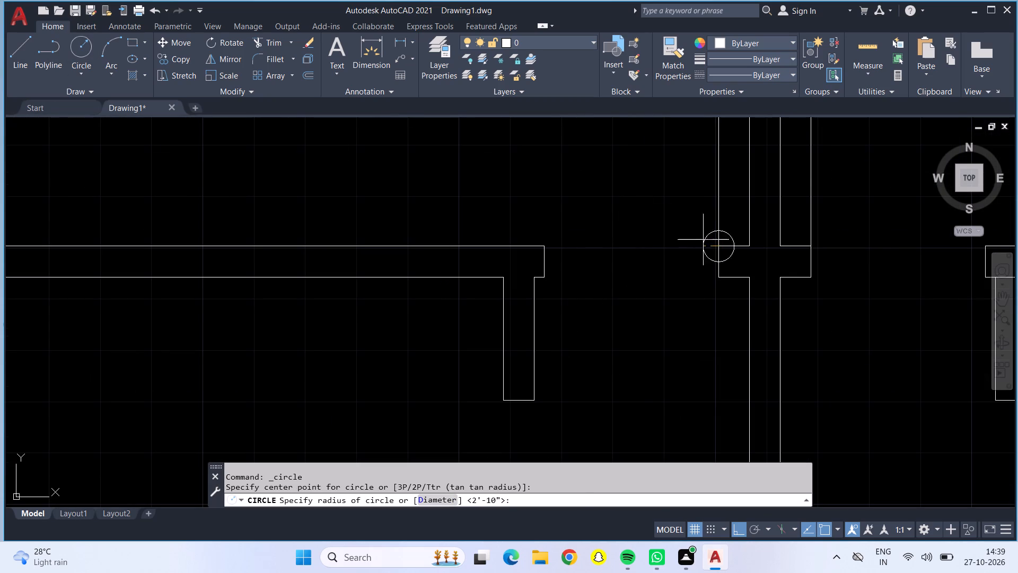
left_click(541, 246)
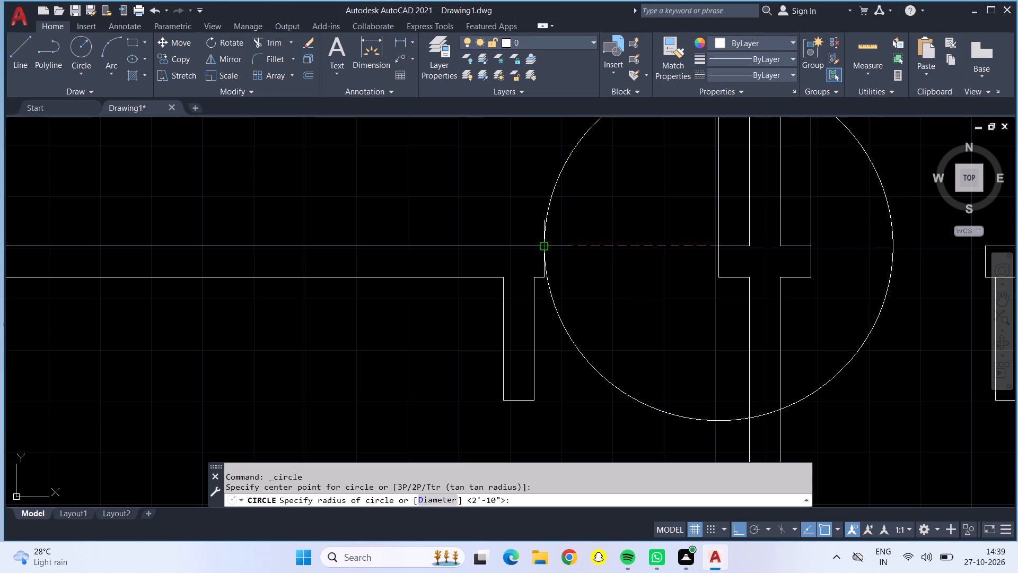
key("Escape")
left_click(78, 53)
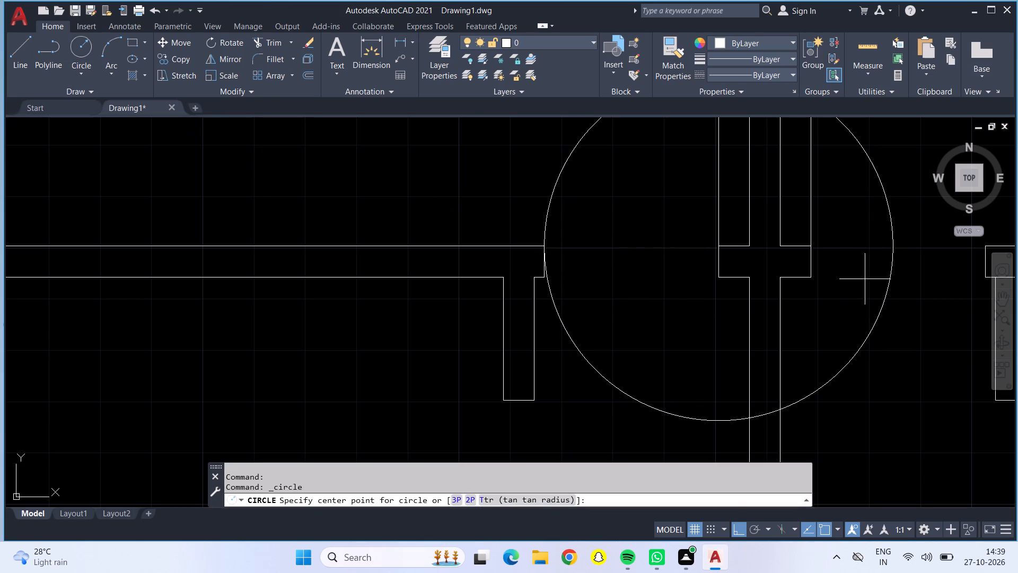
left_click(808, 244)
middle_click_drag(917, 251, 864, 287)
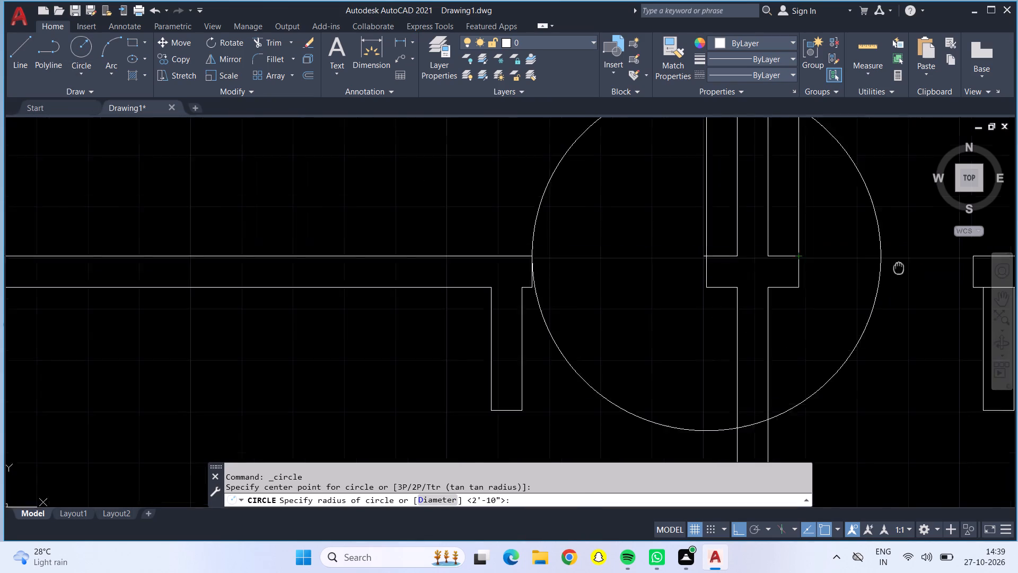
middle_click_drag(864, 287, 481, 384)
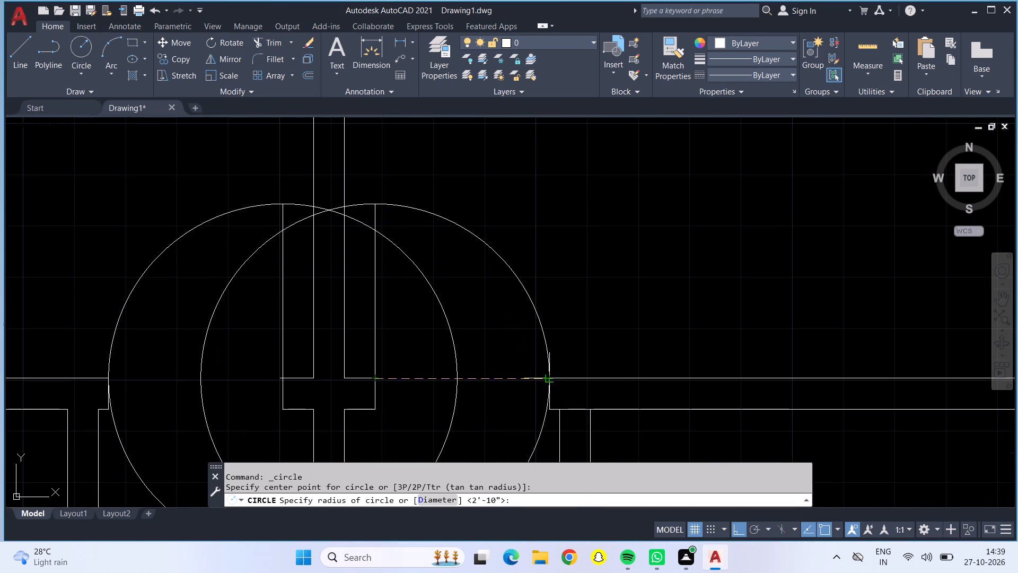
left_click(552, 377)
Draw circles of about 2'-5" radius on the door leaves' hinge corners in the top row's right and left openings, reaching the opposite jambs.
left_click(74, 56)
scroll(585, 209, "down", 1)
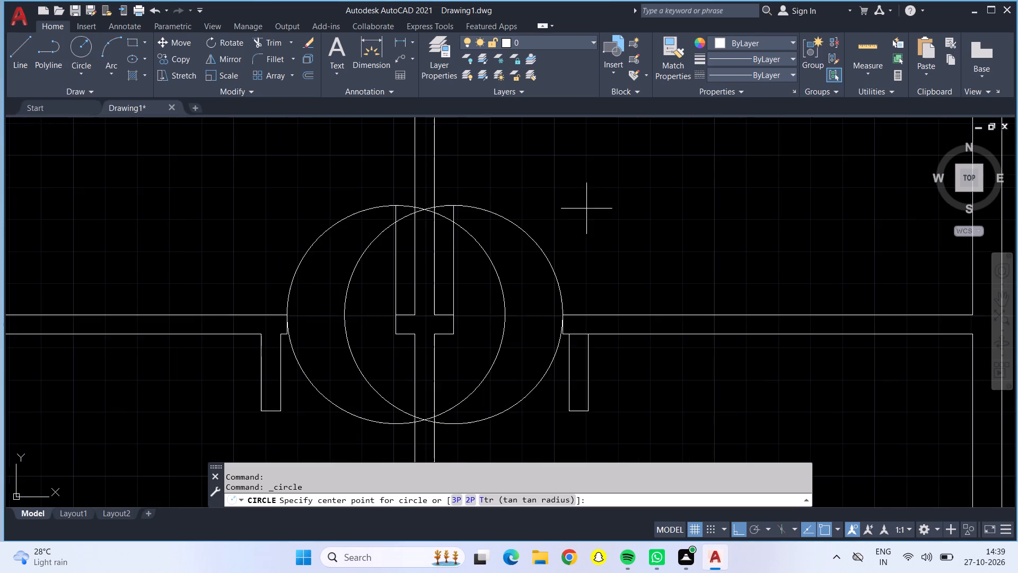
middle_click_drag(566, 202, 581, 499)
scroll(631, 345, "down", 1)
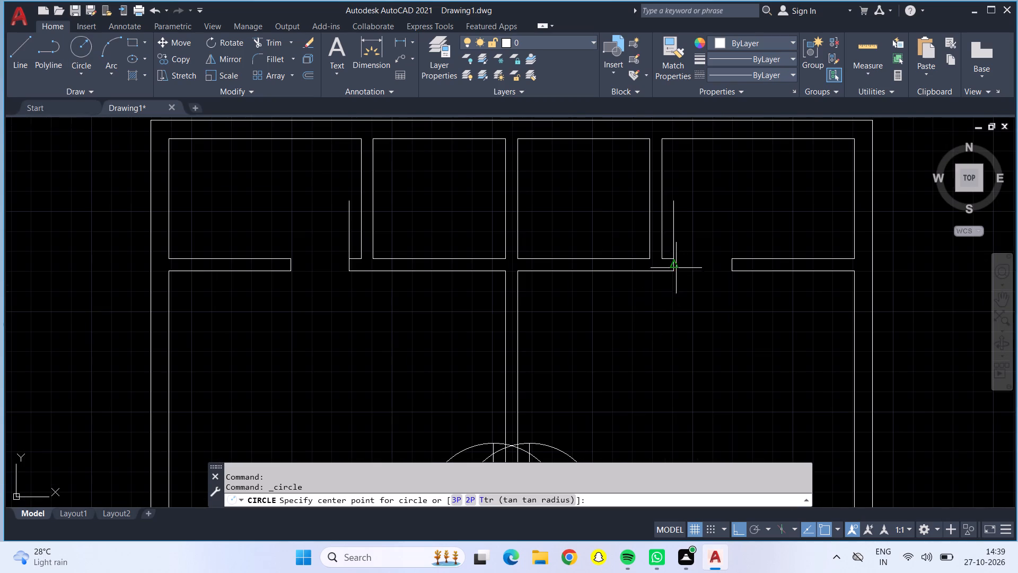
scroll(672, 255, "up", 3)
left_click(673, 267)
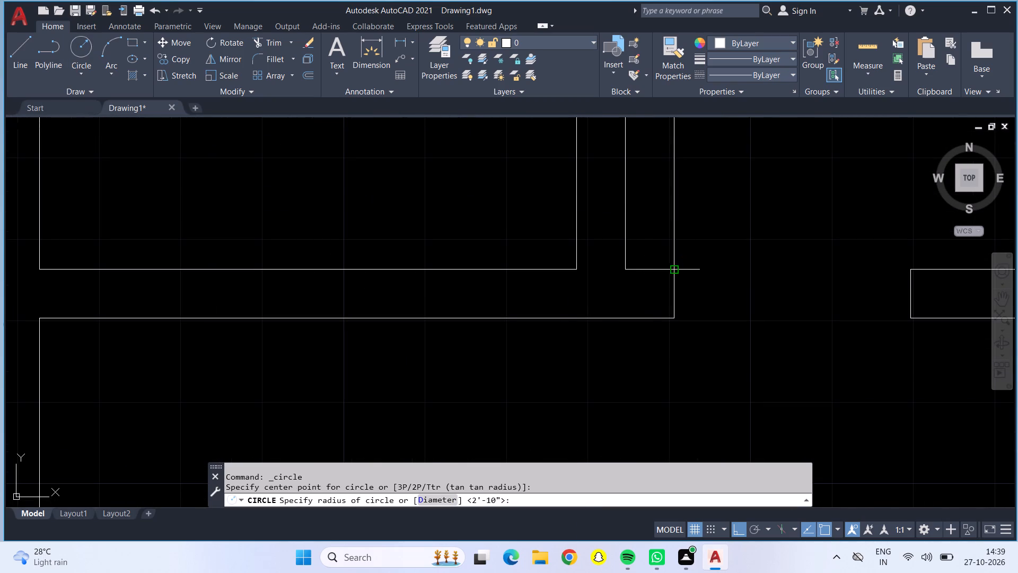
left_click(910, 271)
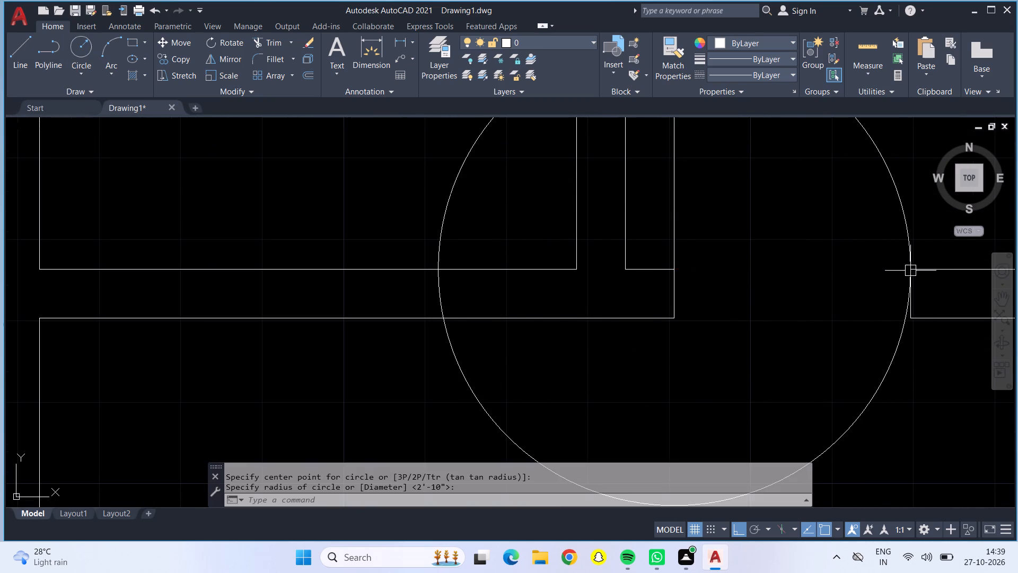
scroll(846, 267, "down", 3)
left_click(72, 47)
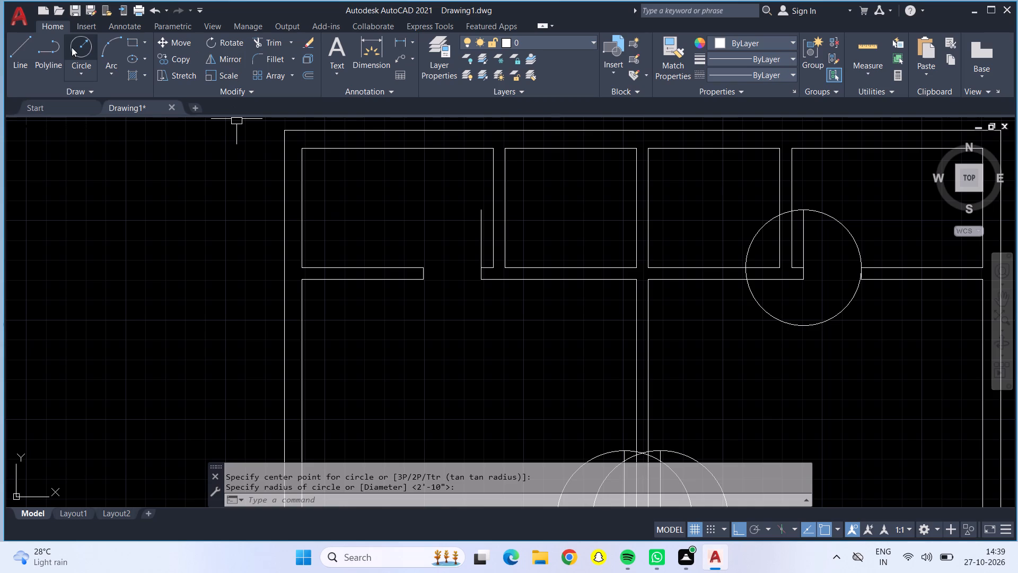
left_click(480, 267)
left_click(419, 268)
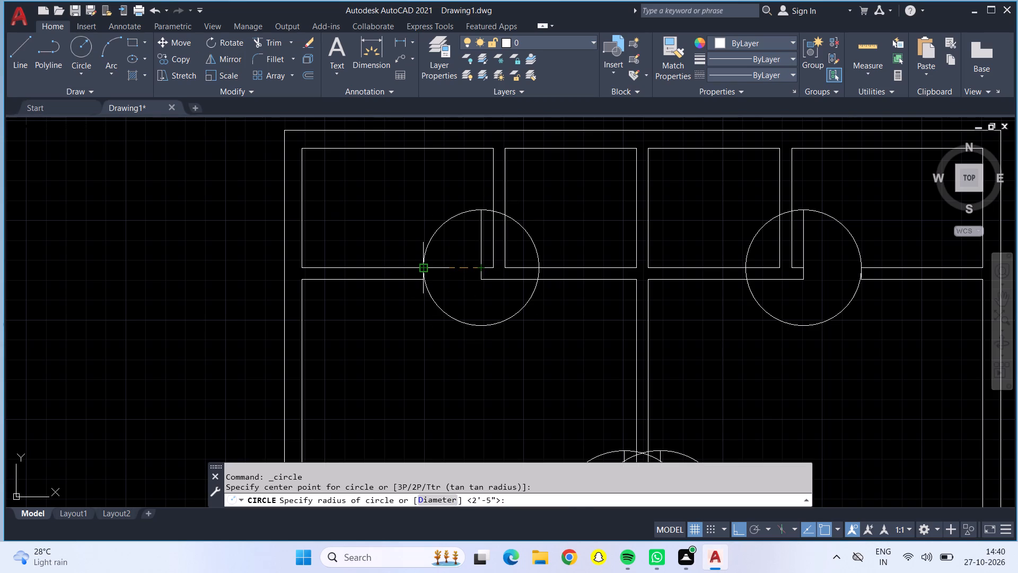
Trim the two swing circles below the wall at the lower middle openings, including the remnants crossing the central wall.
key("Escape")
key("Escape")
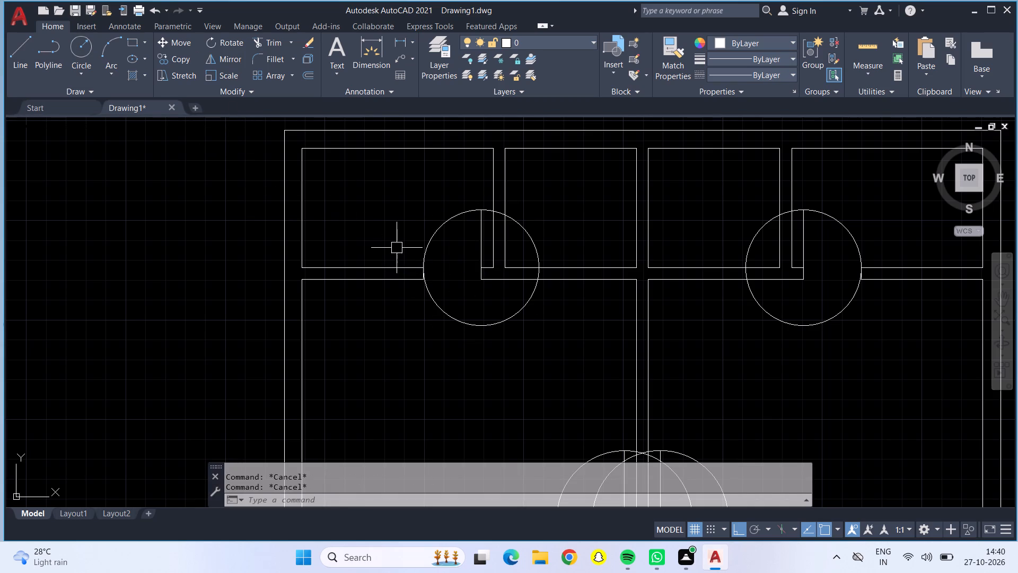
scroll(401, 251, "down", 2)
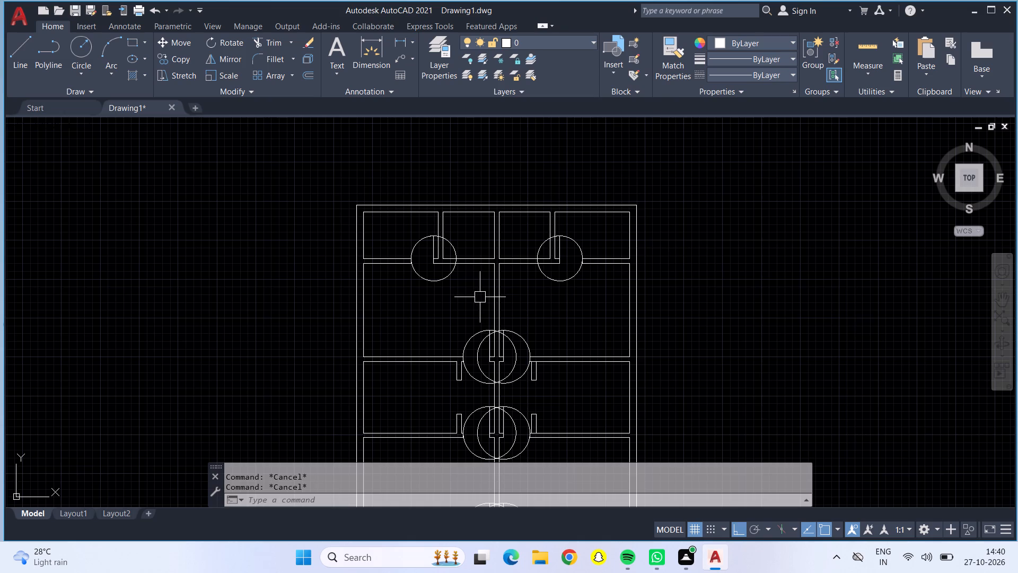
middle_click_drag(477, 299, 468, 158)
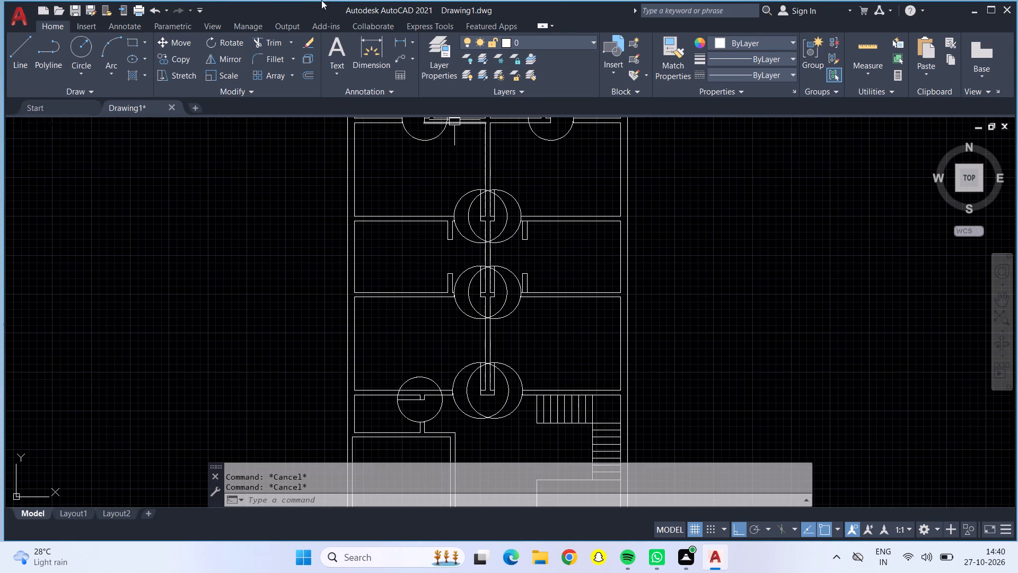
left_click(259, 45)
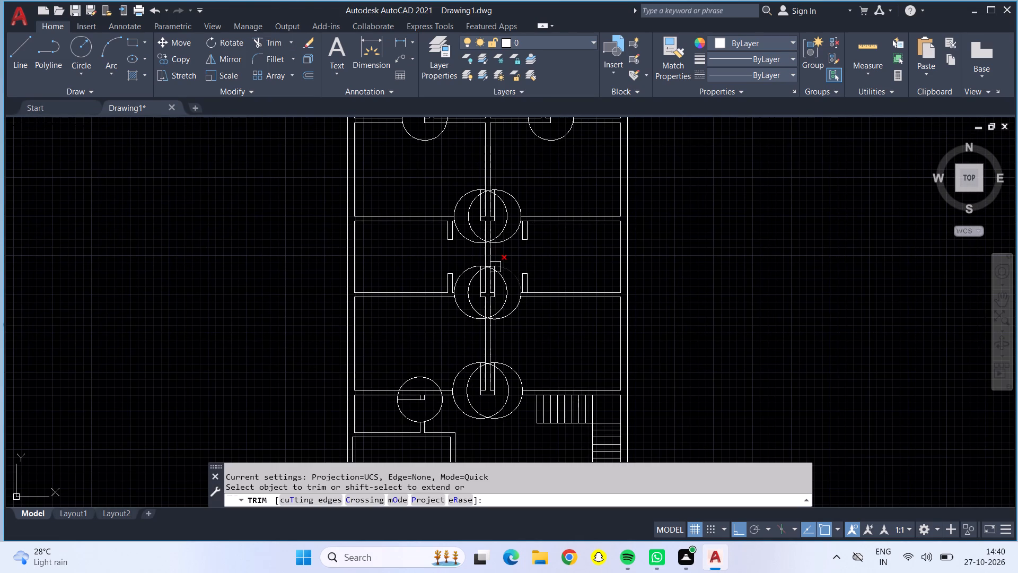
scroll(501, 322, "up", 3)
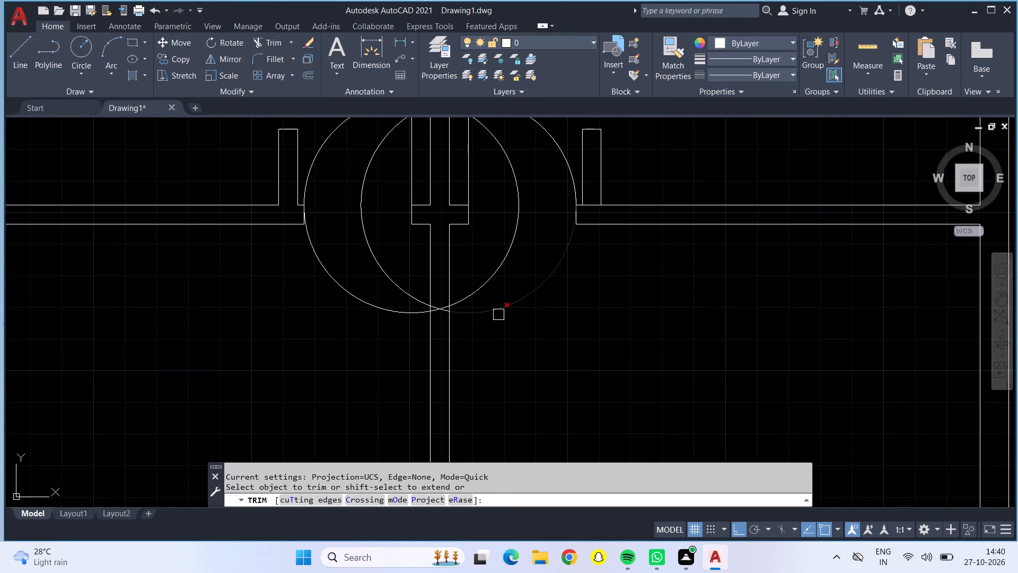
left_click(498, 311)
left_click(491, 278)
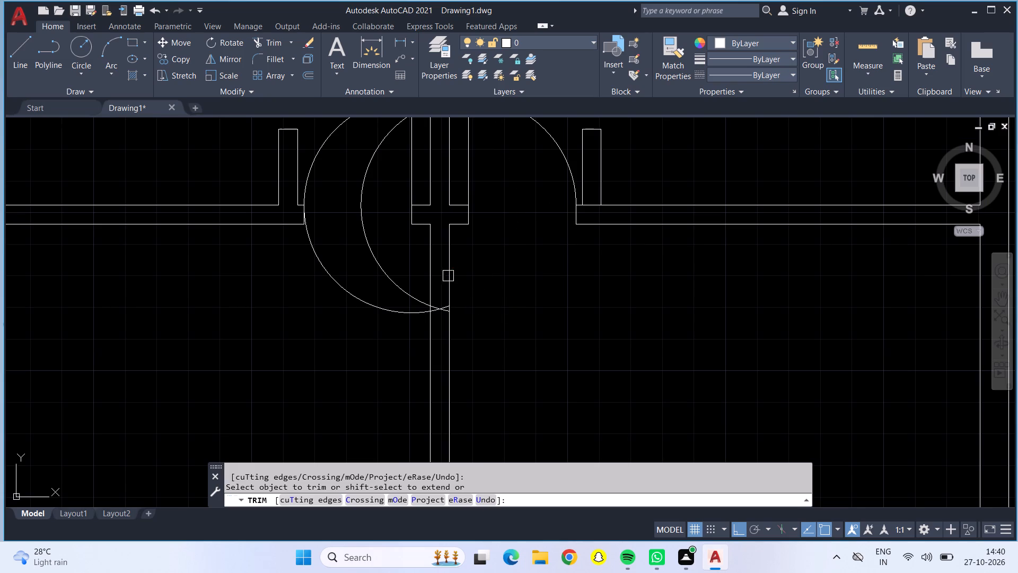
left_click(383, 271)
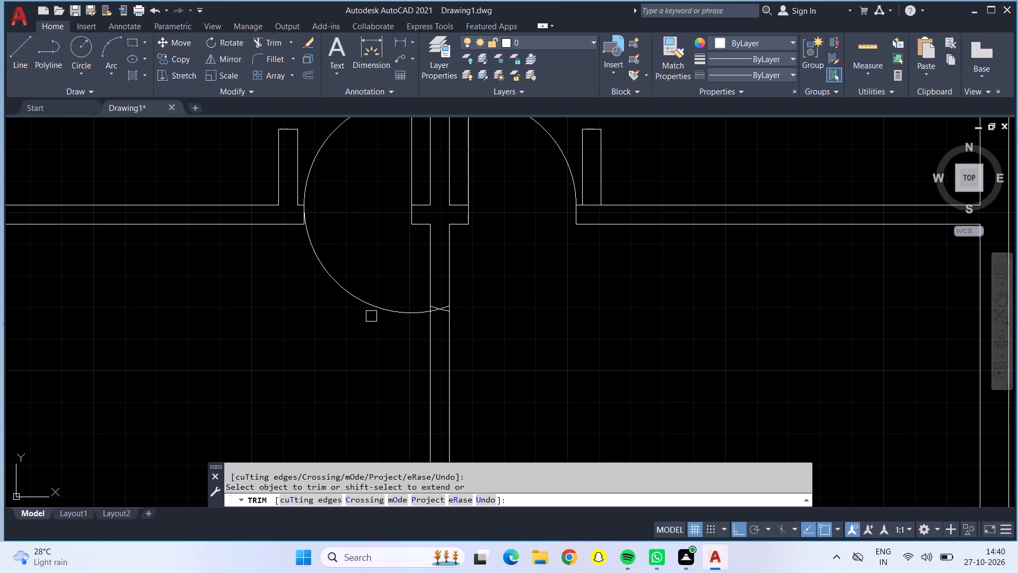
left_click(371, 305)
scroll(437, 312, "up", 3)
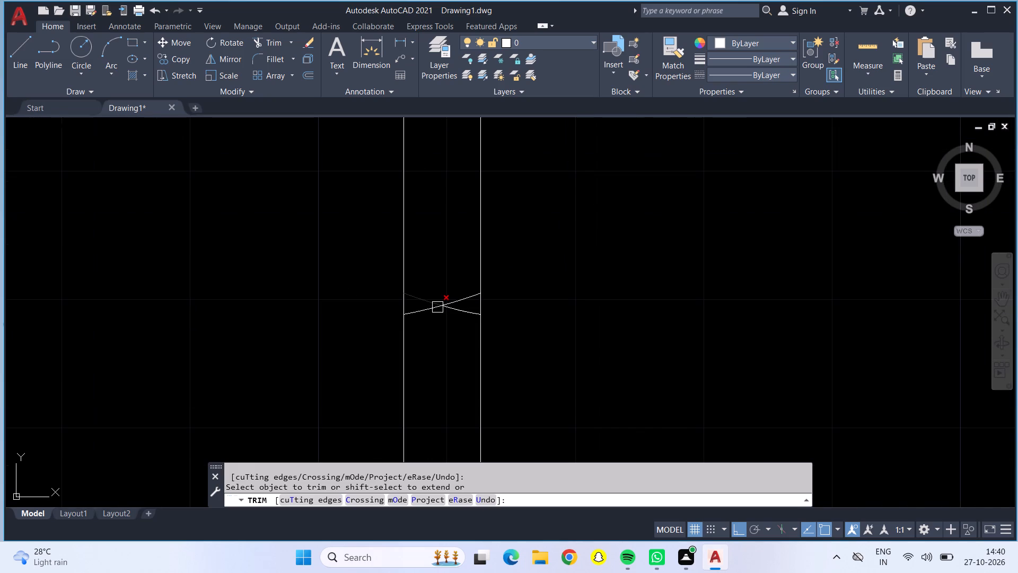
left_click(437, 307)
left_click(437, 303)
triple_click(441, 303)
left_click_drag(444, 304, 445, 309)
double_click(445, 309)
scroll(445, 309, "down", 3)
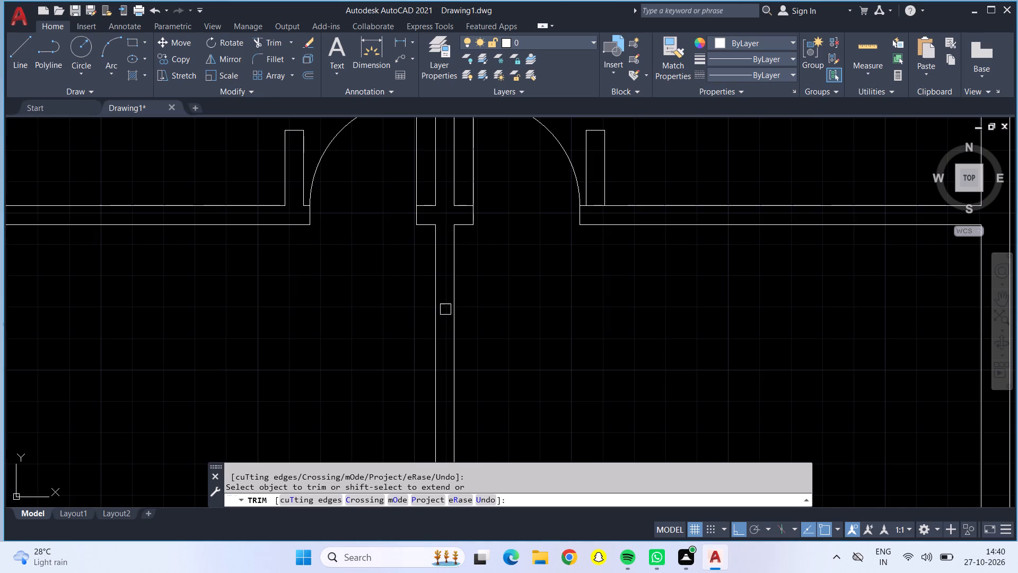
Trim the crossing arc pieces between the two door leaves at the lower middle openings, leaving one quarter-circle swing per door.
middle_click_drag(516, 256, 520, 469)
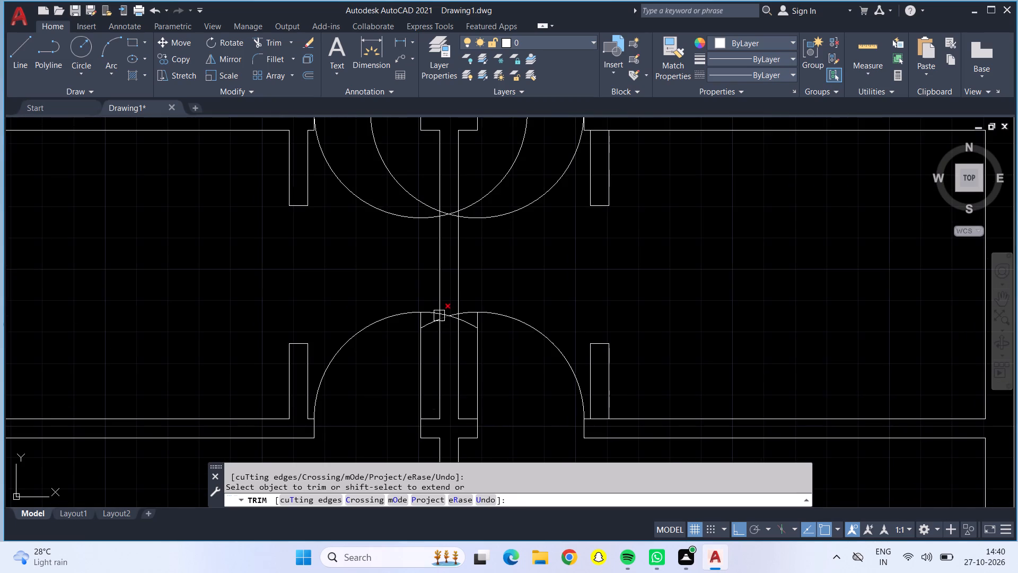
scroll(439, 316, "up", 3)
left_click_drag(394, 298, 398, 361)
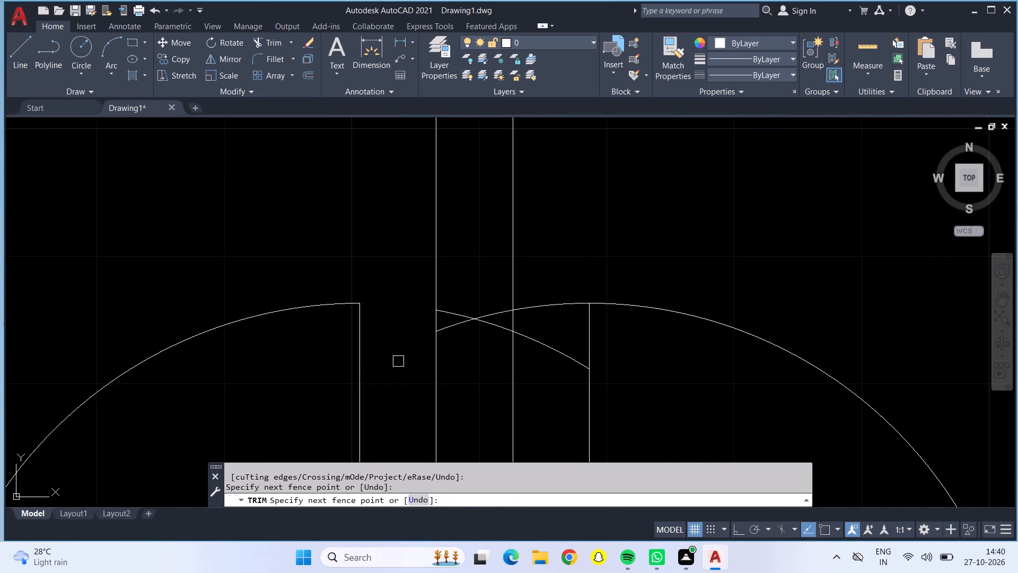
left_click_drag(472, 275, 475, 336)
left_click_drag(491, 265, 490, 338)
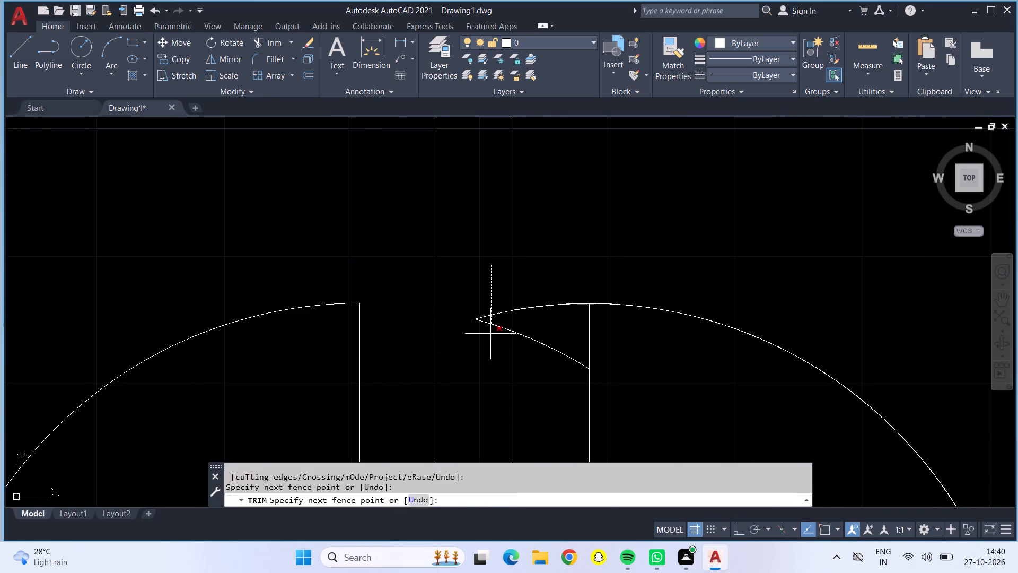
left_click_drag(490, 338, 490, 340)
left_click_drag(534, 283, 546, 379)
scroll(546, 367, "up", 1)
scroll(546, 367, "down", 2)
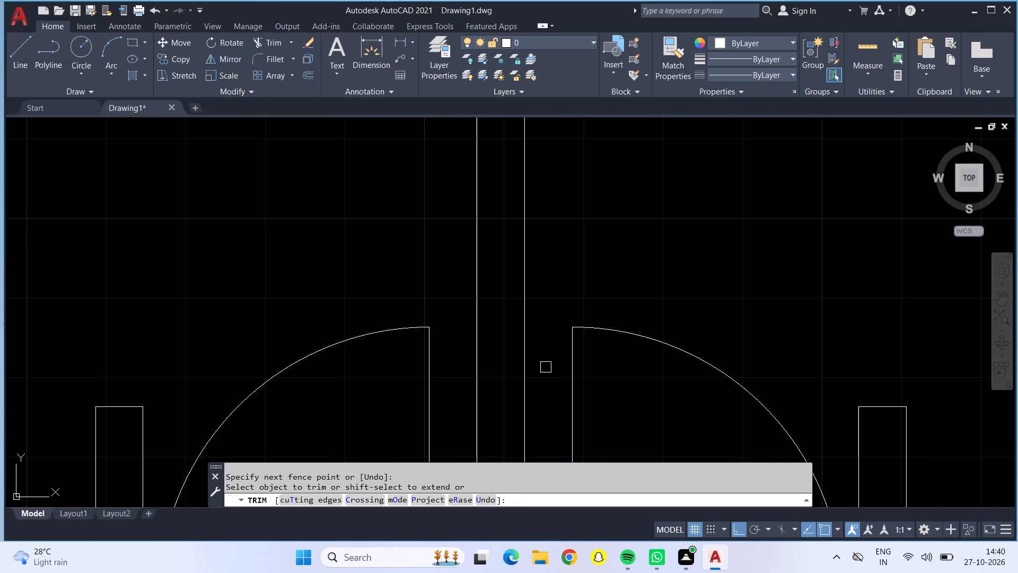
Trim the two swing circles below the wall at the upper middle openings, including the remnants inside the central wall.
scroll(564, 326, "down", 3)
middle_click_drag(582, 285, 592, 378)
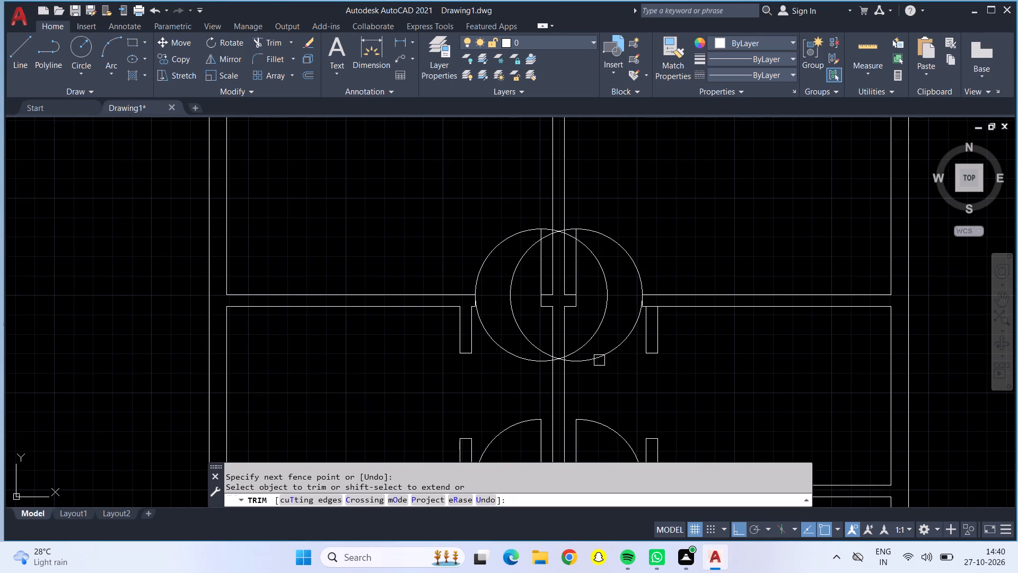
left_click(600, 358)
left_click(586, 348)
left_click(502, 347)
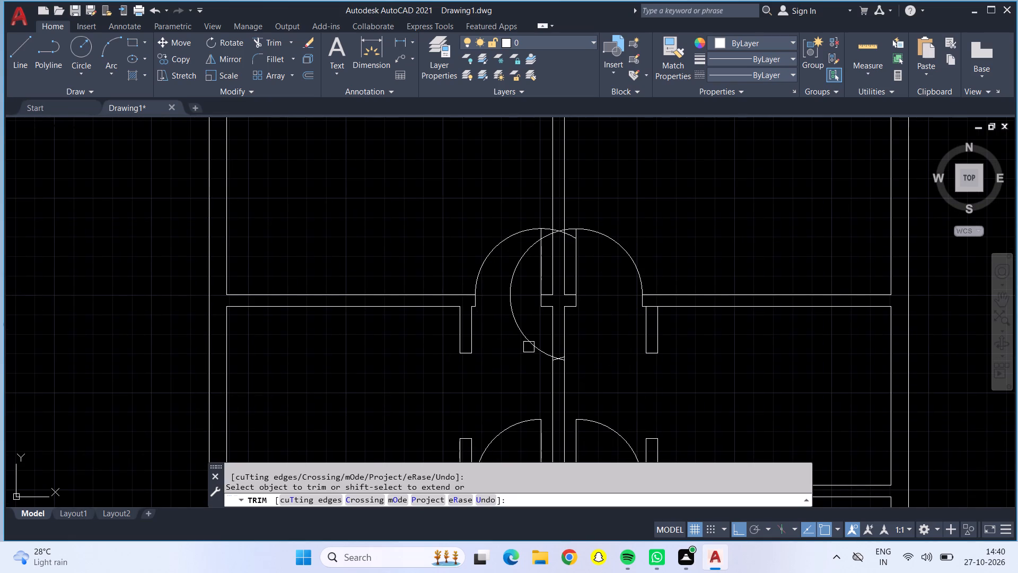
left_click(532, 345)
scroll(547, 363, "up", 4)
triple_click(616, 340)
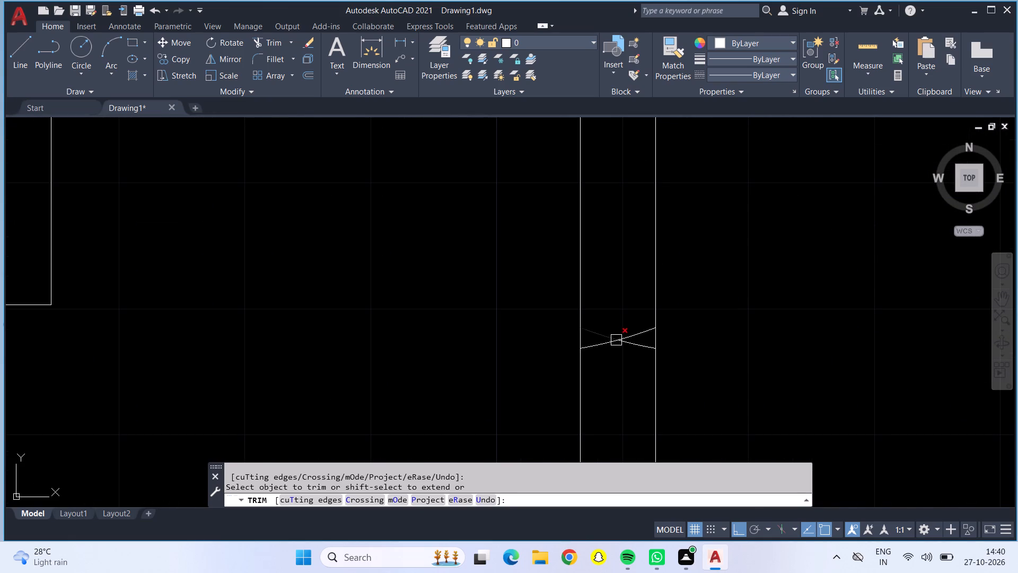
triple_click(616, 340)
scroll(616, 344, "down", 3)
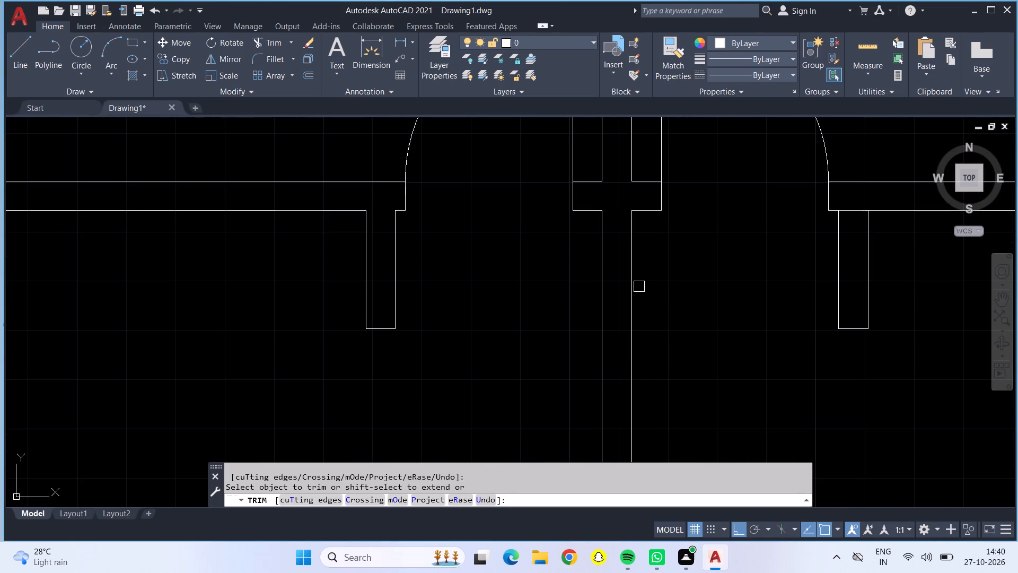
Trim the overlapping arc pieces between the two door leaves at the upper middle openings, leaving quarter-circle swings.
middle_click_drag(653, 284, 666, 505)
scroll(637, 225, "up", 1)
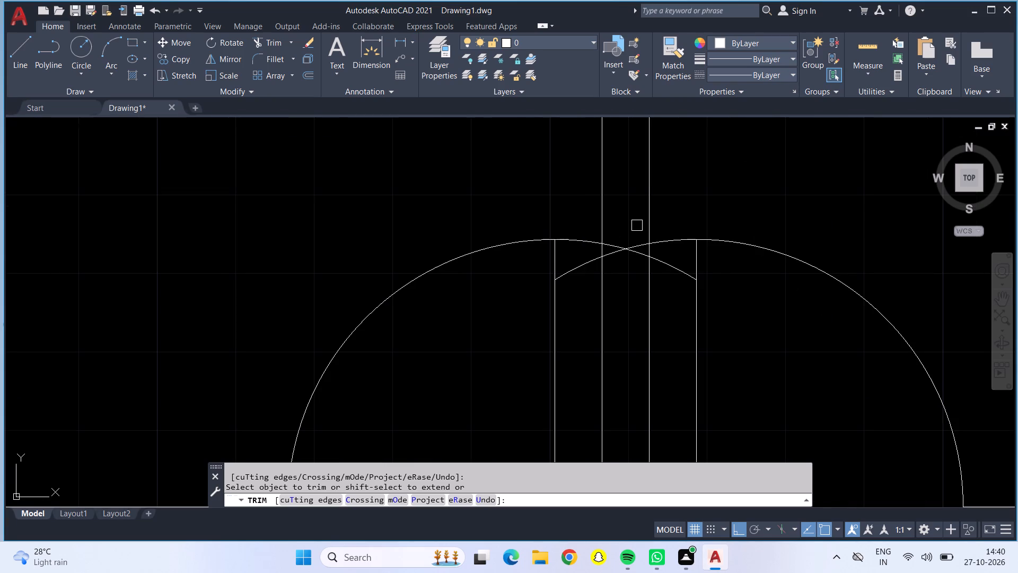
left_click_drag(624, 214, 620, 272)
triple_click(629, 253)
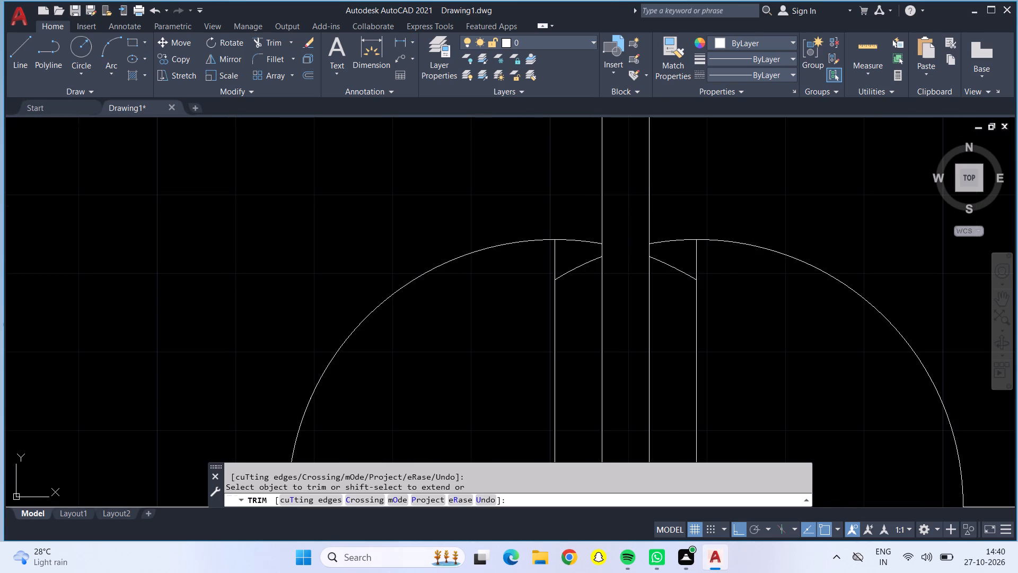
left_click(629, 251)
left_click(633, 256)
left_click_drag(677, 223, 656, 315)
left_click_drag(577, 210, 575, 283)
scroll(576, 286, "down", 3)
Trim the top row's left swing circle to a quarter arc from the door leaf to the opposite jamb.
middle_click_drag(642, 225, 632, 460)
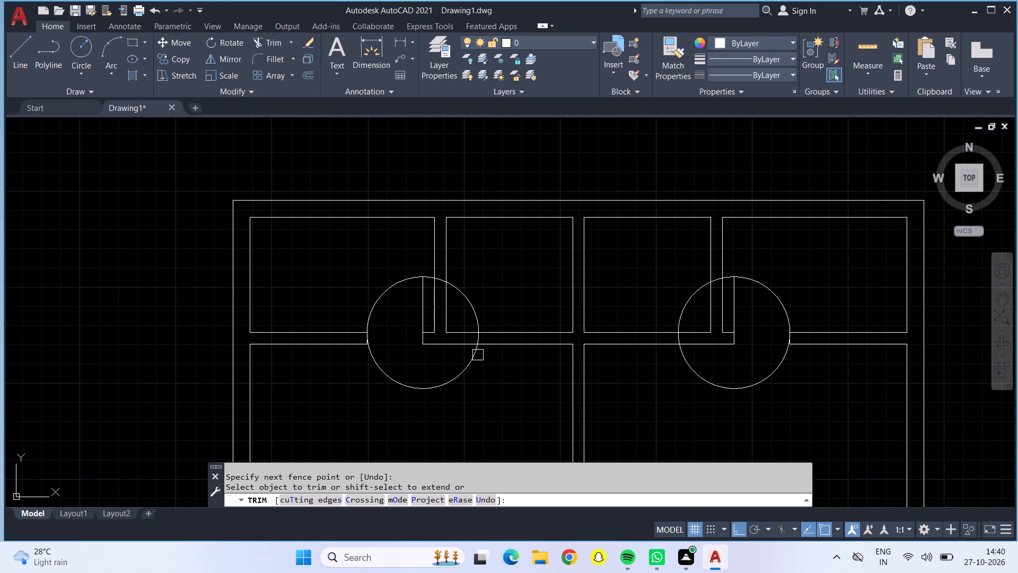
left_click(475, 354)
left_click(477, 311)
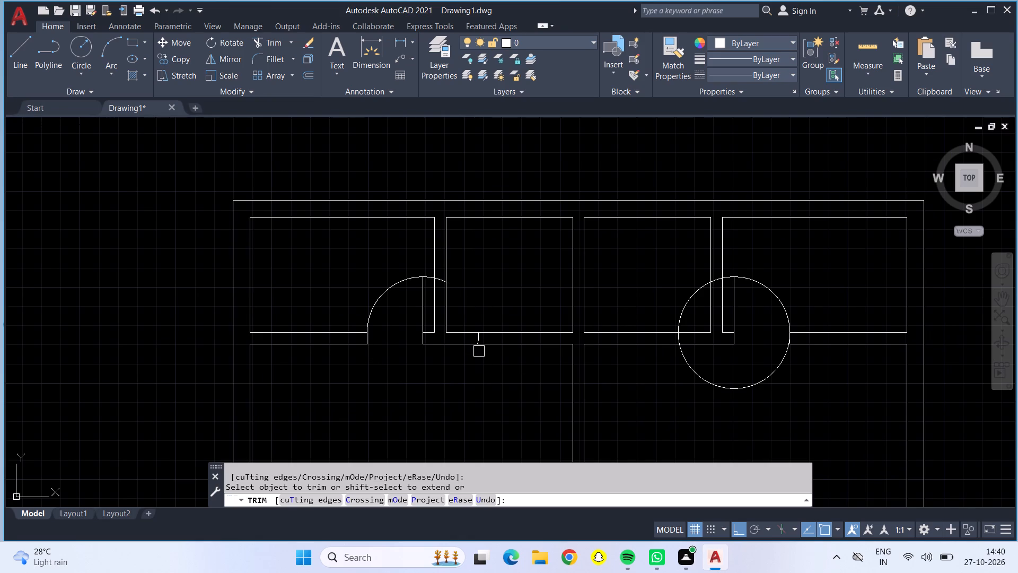
scroll(477, 339, "up", 3)
left_click(477, 339)
scroll(477, 337, "down", 3)
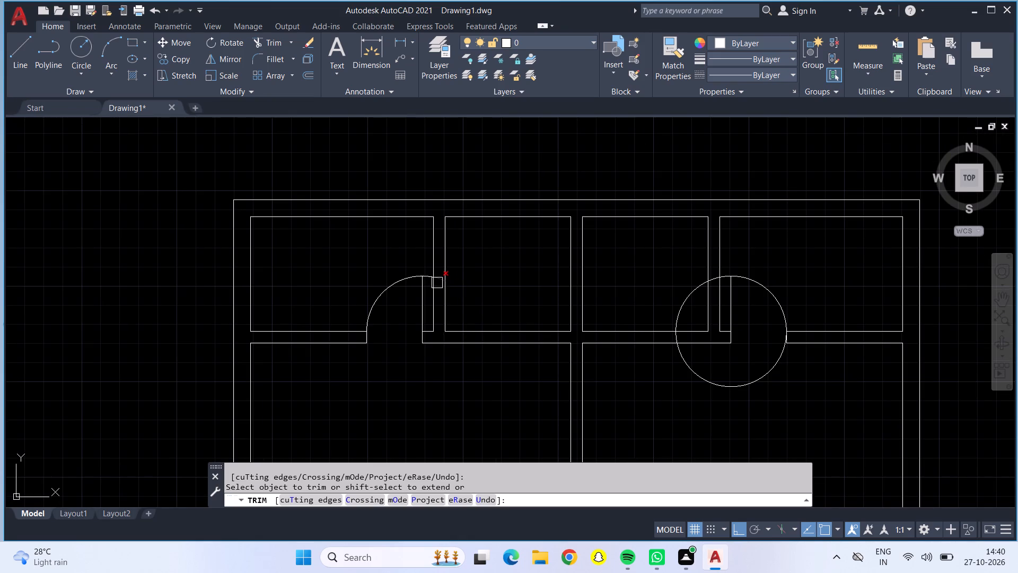
scroll(435, 281, "up", 4)
left_click(436, 269)
left_click(391, 261)
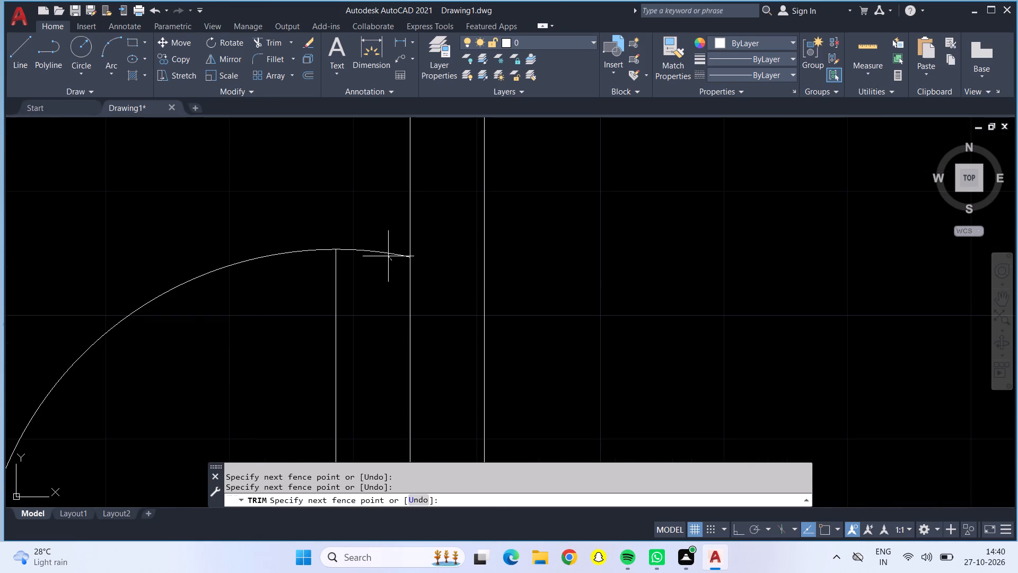
left_click(393, 238)
Trim the top row's right swing circle to a quarter arc from the door leaf to the opposite jamb.
scroll(397, 237, "down", 3)
middle_click_drag(701, 301, 457, 292)
left_click(561, 271)
left_click(540, 351)
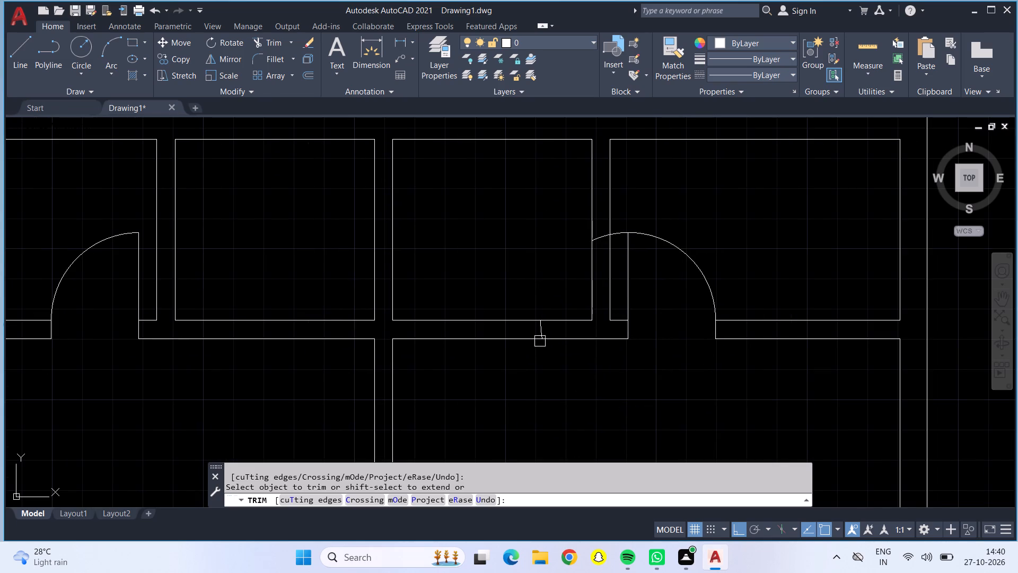
scroll(540, 336, "up", 3)
left_click(540, 336)
scroll(540, 336, "down", 4)
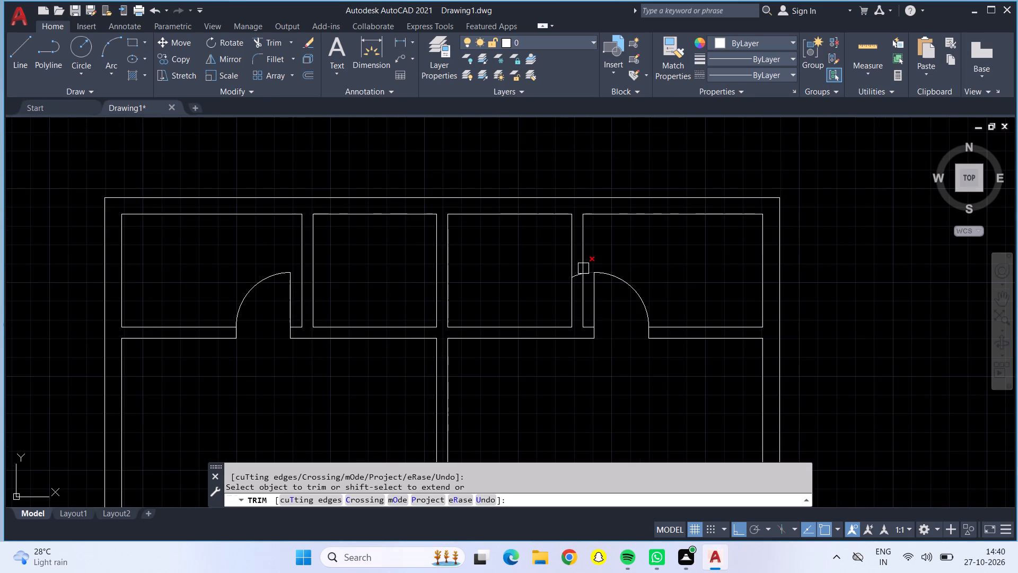
scroll(583, 268, "up", 4)
left_click(589, 290)
left_click(558, 296)
scroll(558, 296, "down", 4)
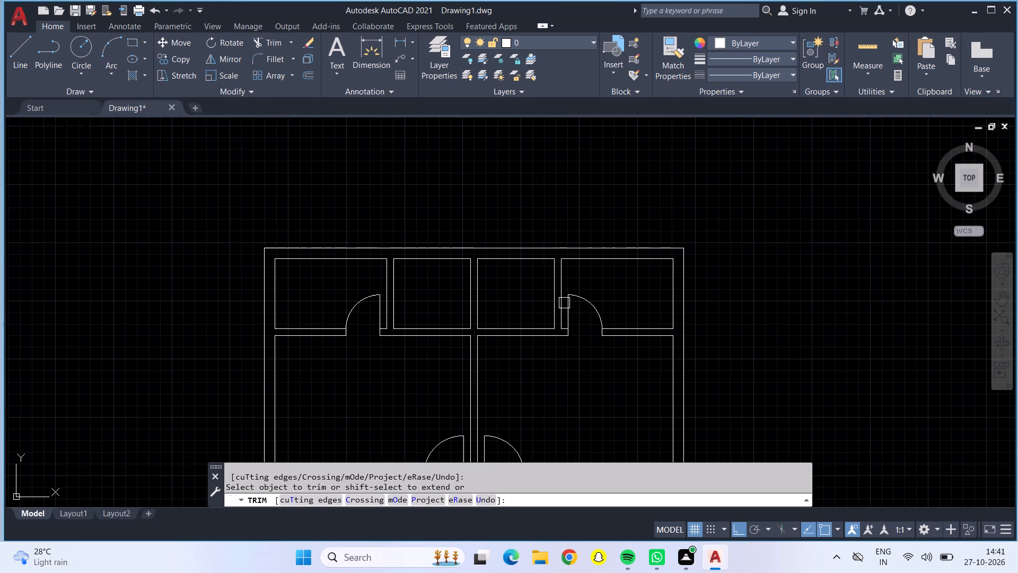
Trim the paired swing circles below the wall near the stair, plus the lower-right arc of the adjacent small room's circle.
scroll(578, 362, "down", 1)
middle_click_drag(567, 390, 575, 192)
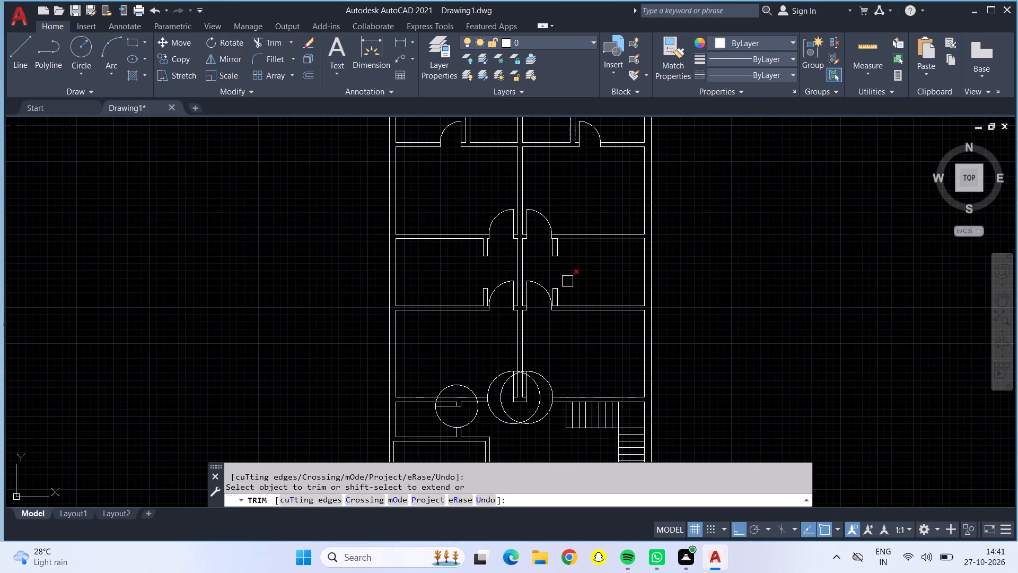
middle_click_drag(546, 441, 569, 346)
scroll(529, 318, "up", 3)
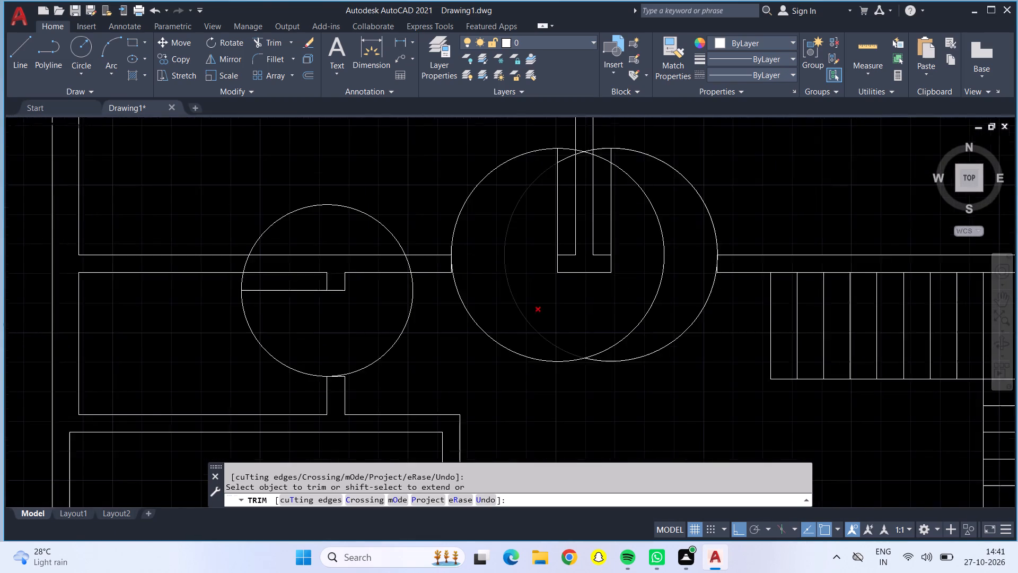
scroll(529, 318, "up", 1)
left_click(540, 346)
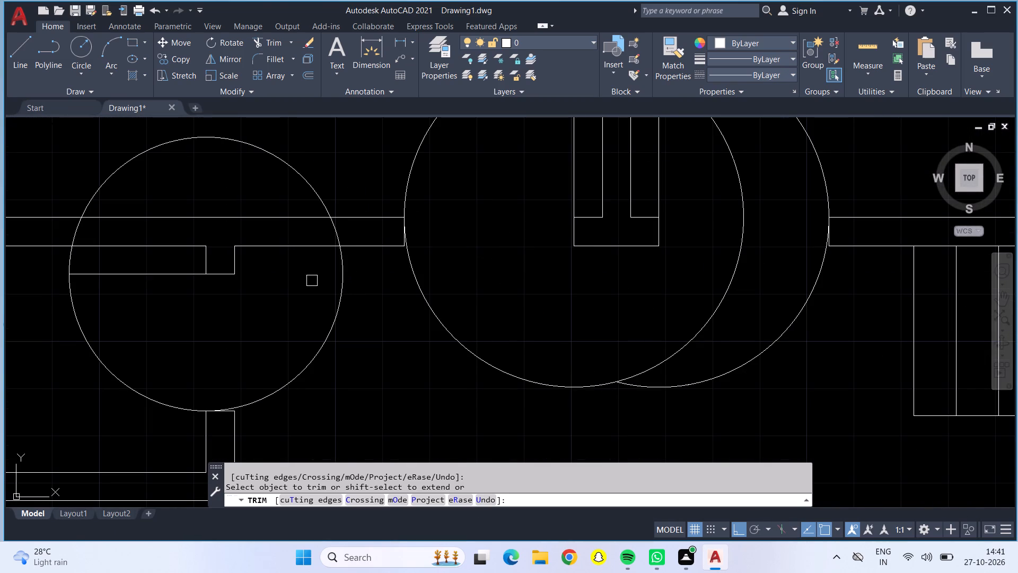
left_click_drag(332, 288, 680, 395)
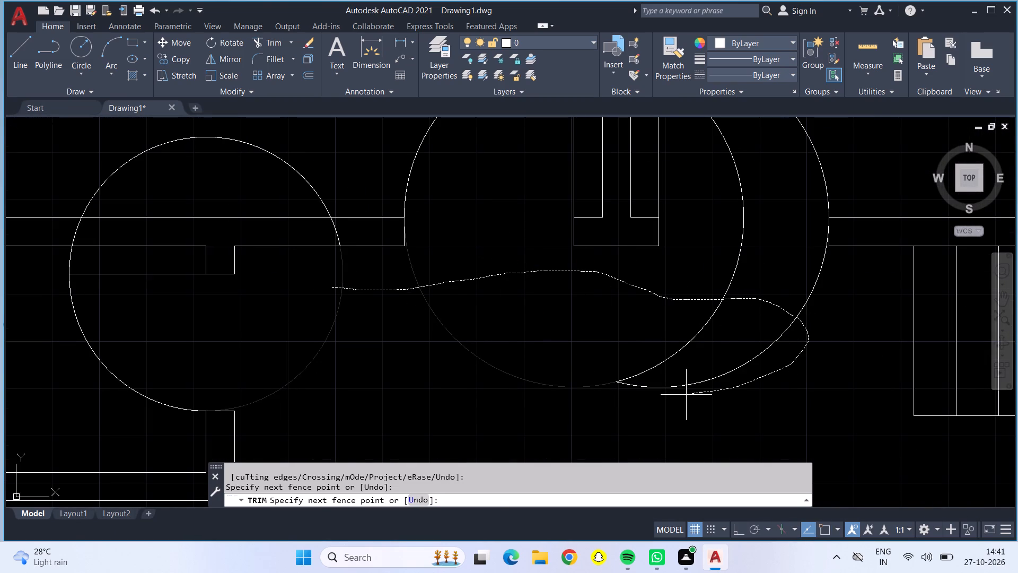
left_click_drag(680, 395, 648, 405)
scroll(645, 402, "down", 1)
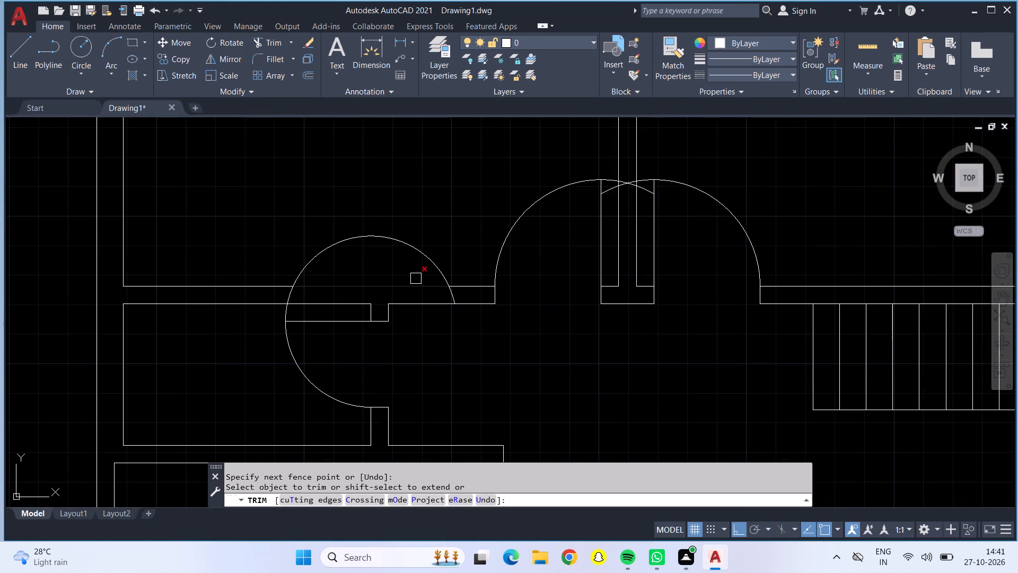
Trim the small room's swing circle above its door leaf and inside the wall, leaving a quarter arc down to the lower jamb.
left_click(411, 245)
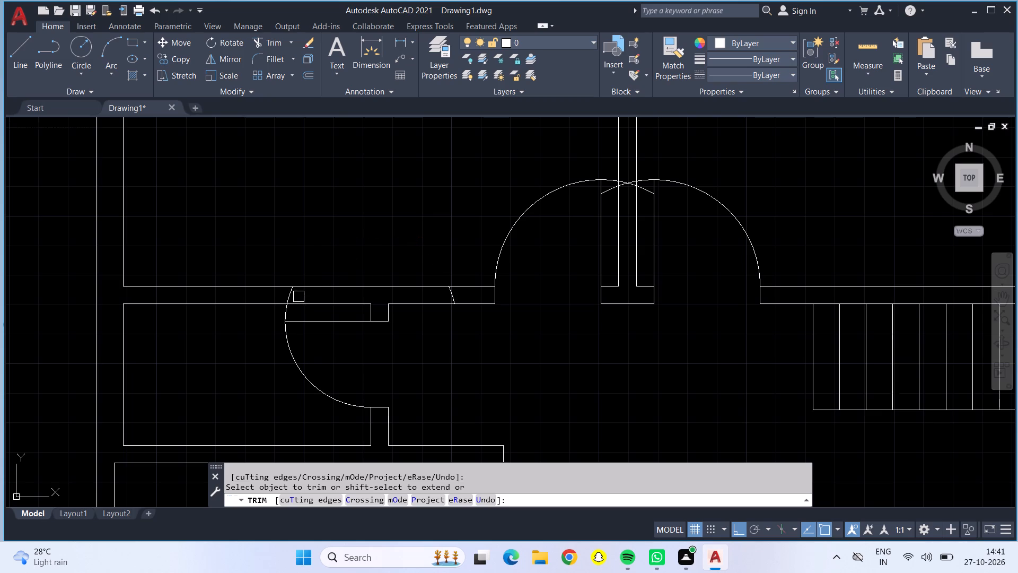
scroll(283, 308, "up", 3)
left_click(288, 317)
left_click(303, 259)
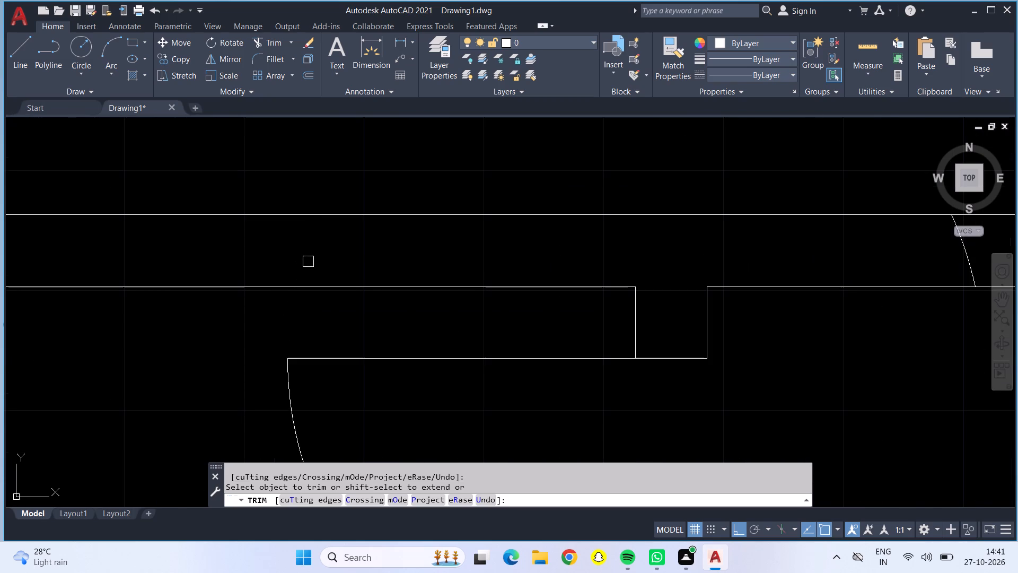
scroll(409, 257, "down", 3)
left_click(548, 258)
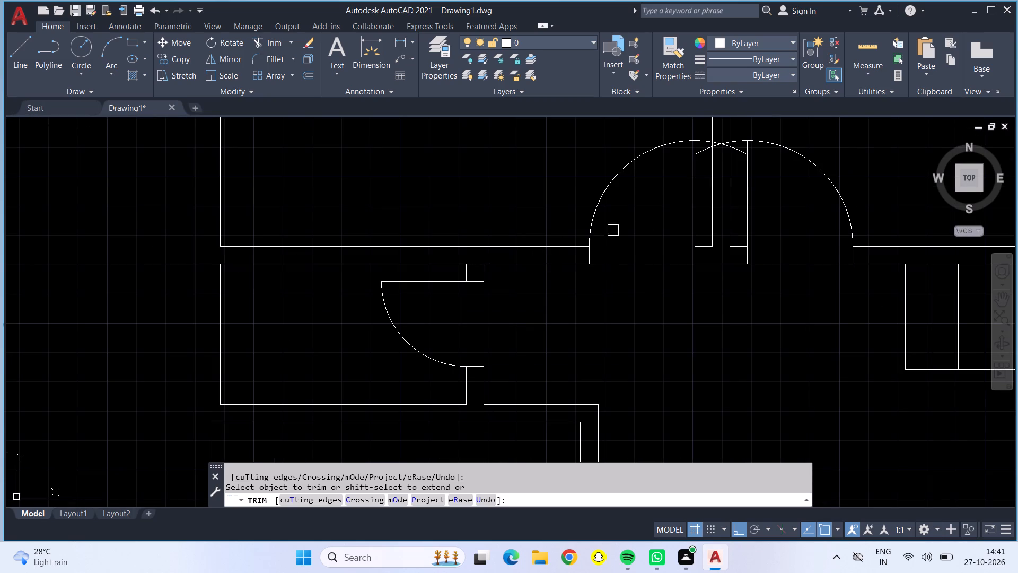
middle_click_drag(825, 223, 818, 277)
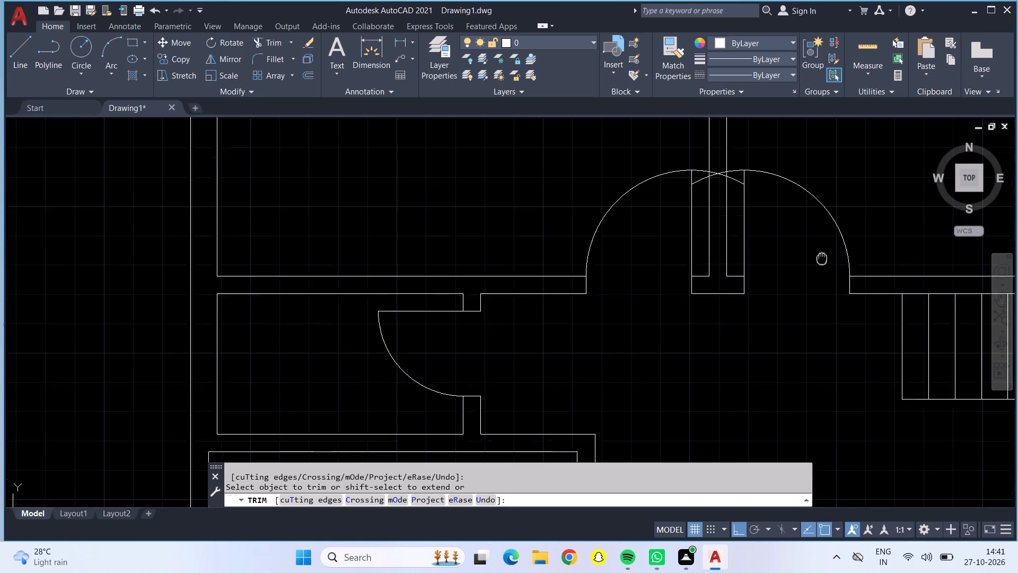
Trim the paired swing circles above the stair-side wall between and inside the door leaves and central wall, leaving outward quarter arcs.
middle_click_drag(818, 277, 803, 407)
scroll(686, 321, "up", 3)
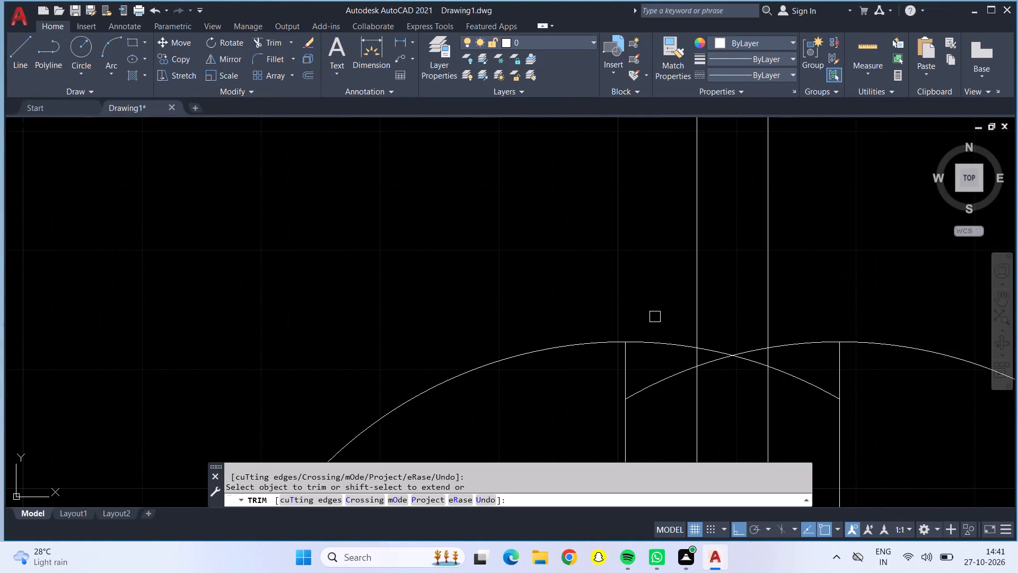
left_click_drag(655, 315, 651, 413)
left_click_drag(805, 300, 812, 408)
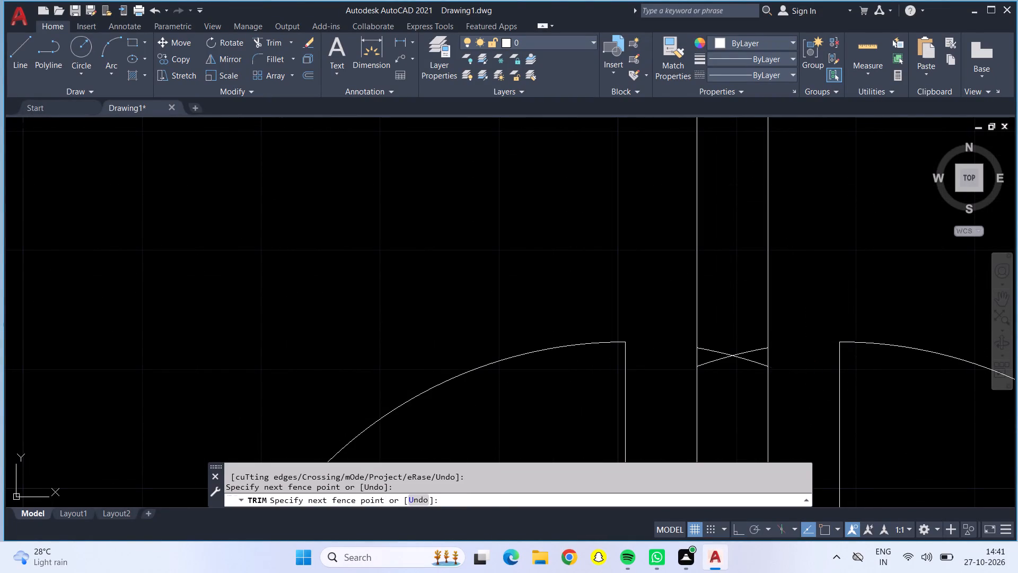
left_click_drag(709, 296, 721, 384)
left_click_drag(744, 301, 744, 303)
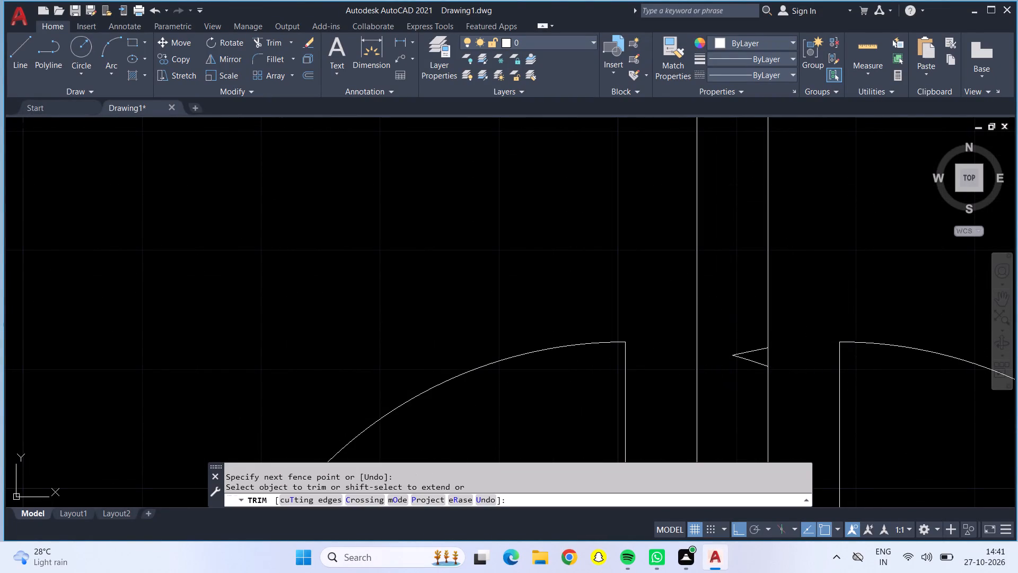
left_click_drag(744, 303, 745, 365)
Examine the door swings and openings from the middle rooms up to the top row, and end trimming.
scroll(750, 343, "down", 5)
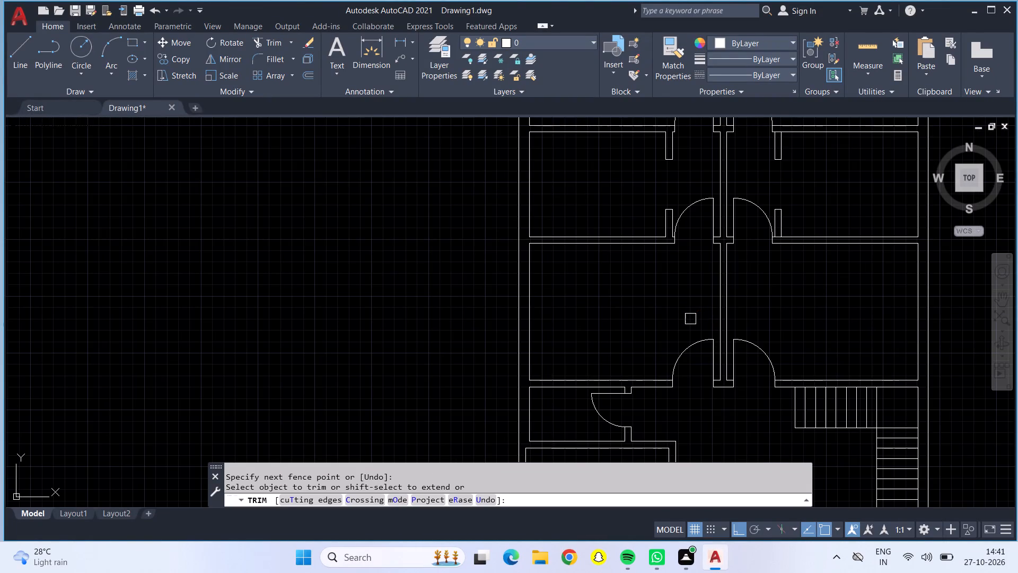
scroll(680, 307, "down", 1)
middle_click_drag(680, 307, 592, 404)
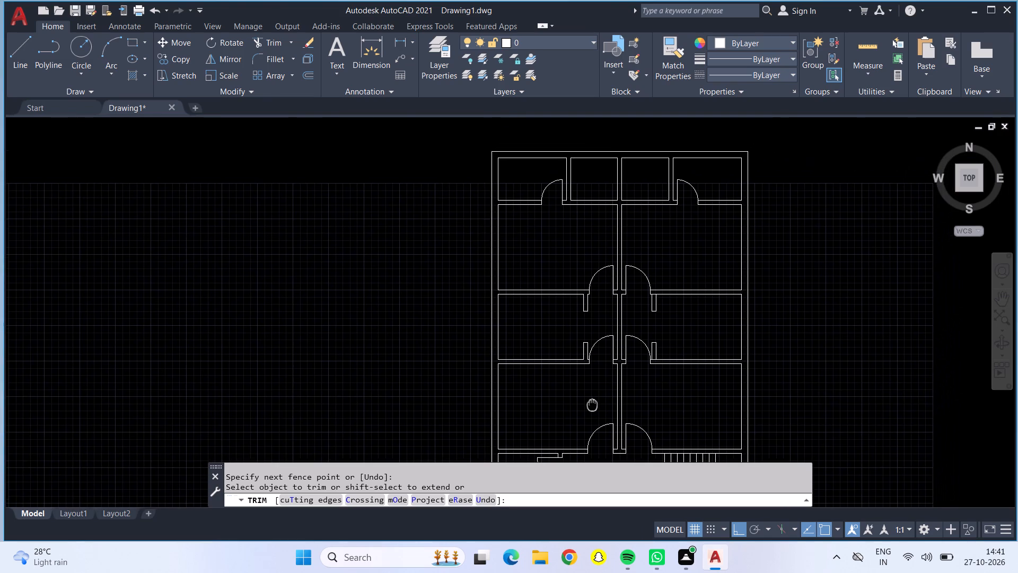
middle_click_drag(592, 404, 592, 406)
scroll(583, 364, "up", 4)
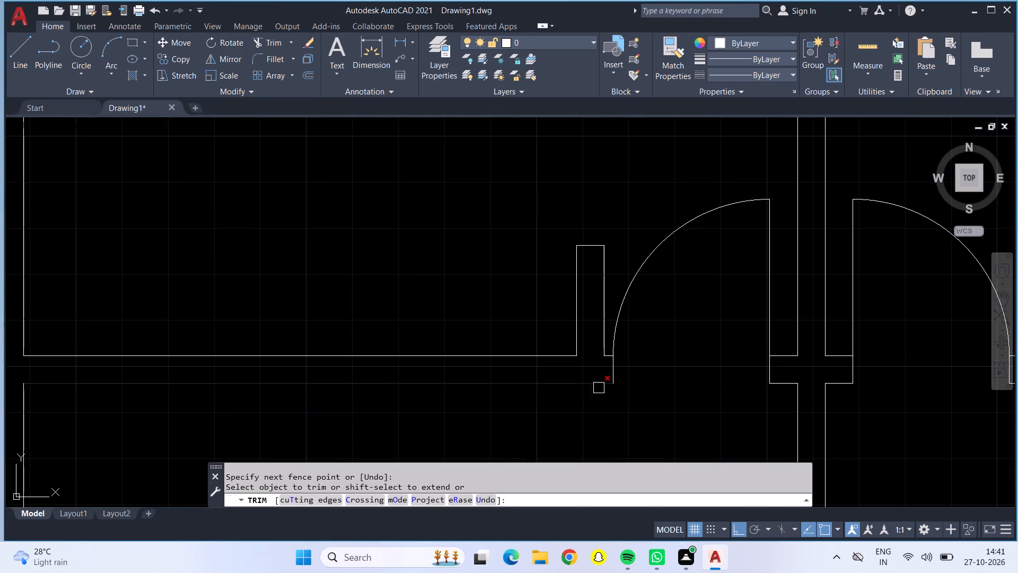
scroll(662, 410, "down", 2)
middle_click_drag(790, 404, 670, 410)
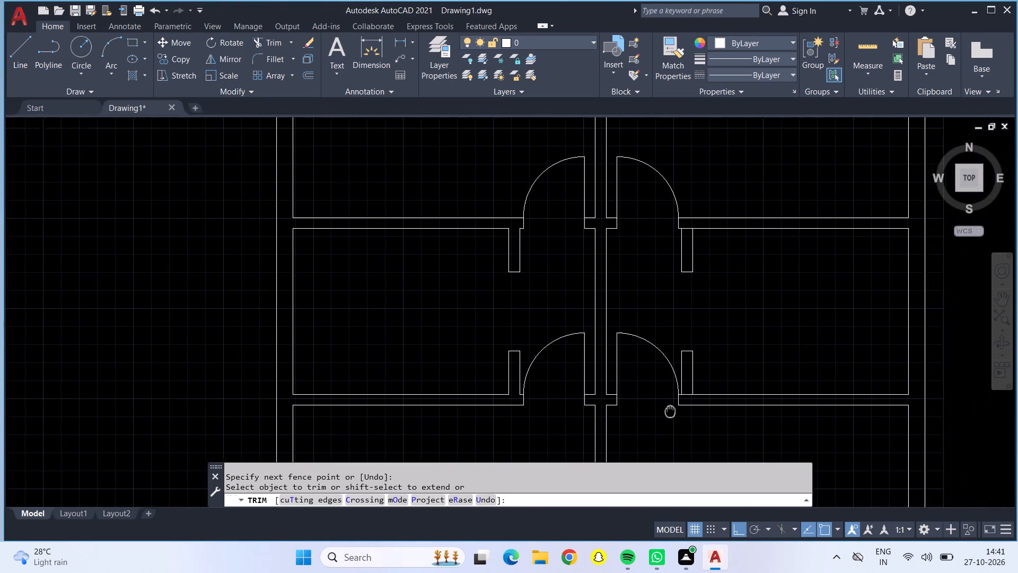
middle_click_drag(670, 410, 670, 410)
scroll(630, 399, "down", 1)
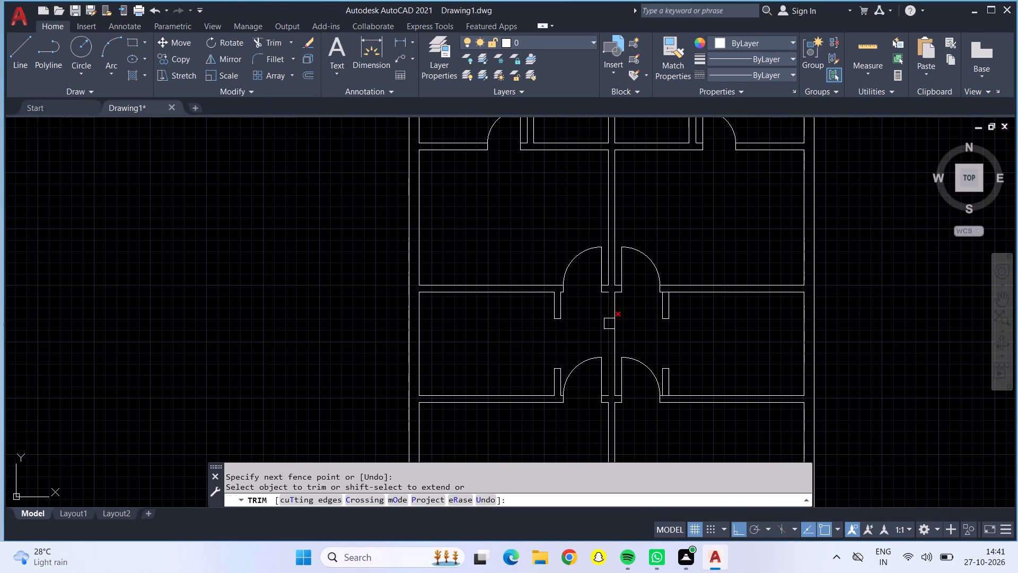
middle_click_drag(637, 315, 639, 395)
scroll(641, 390, "down", 1)
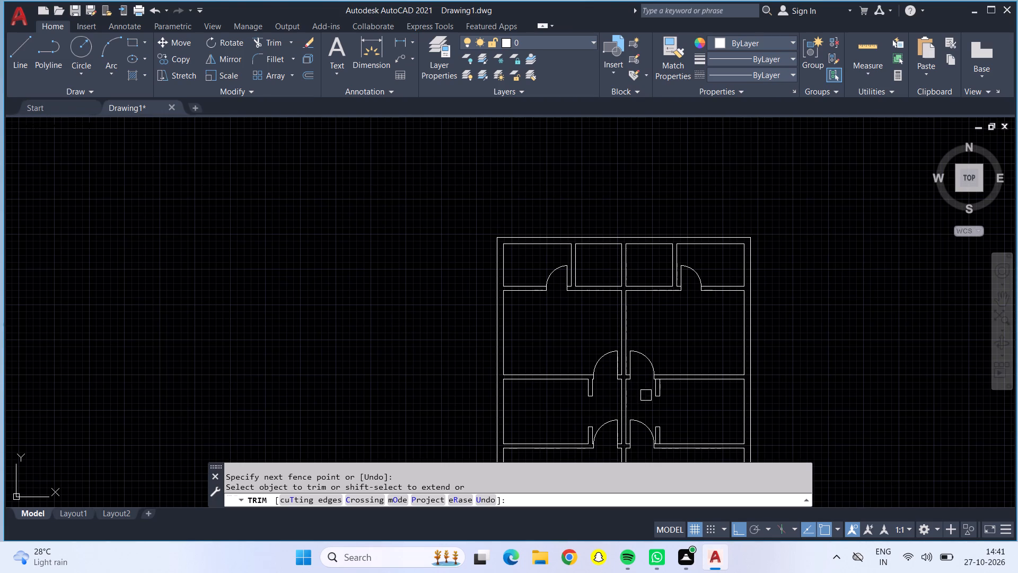
middle_click_drag(670, 346, 698, 295)
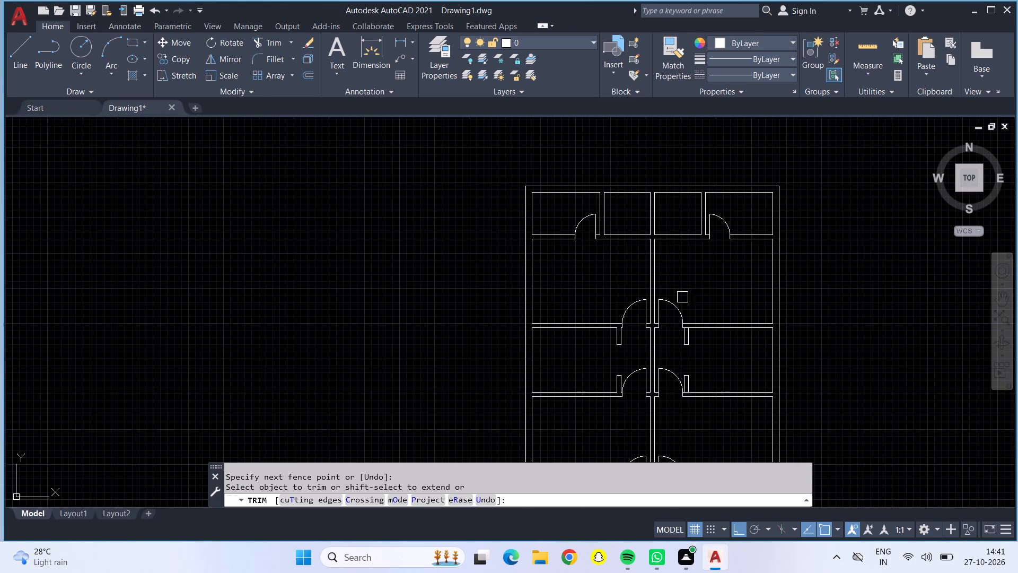
key("Escape")
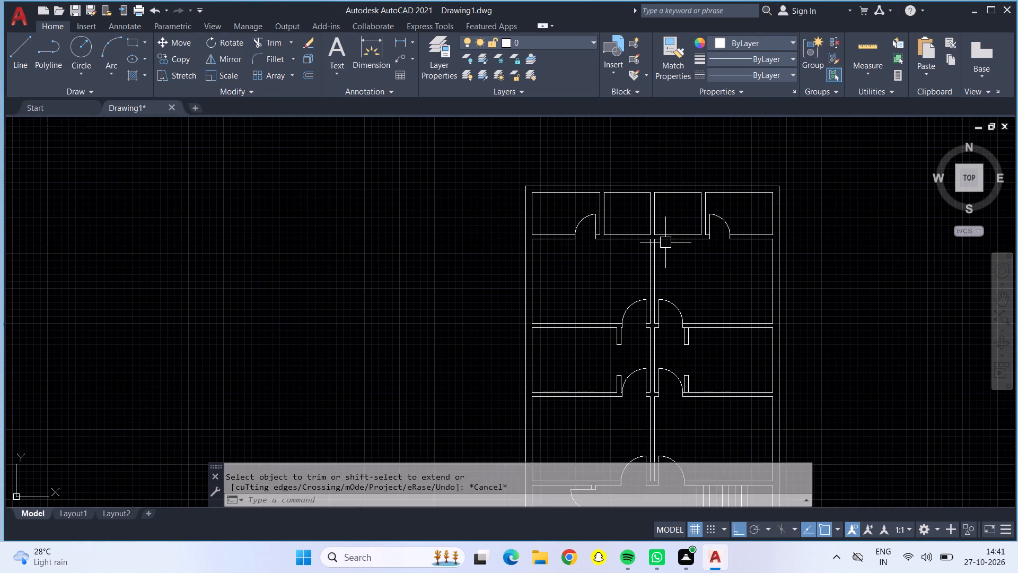
Measure the thickness of the horizontal wall below the top row's two middle rooms.
scroll(665, 242, "up", 4)
middle_click_drag(674, 255, 652, 416)
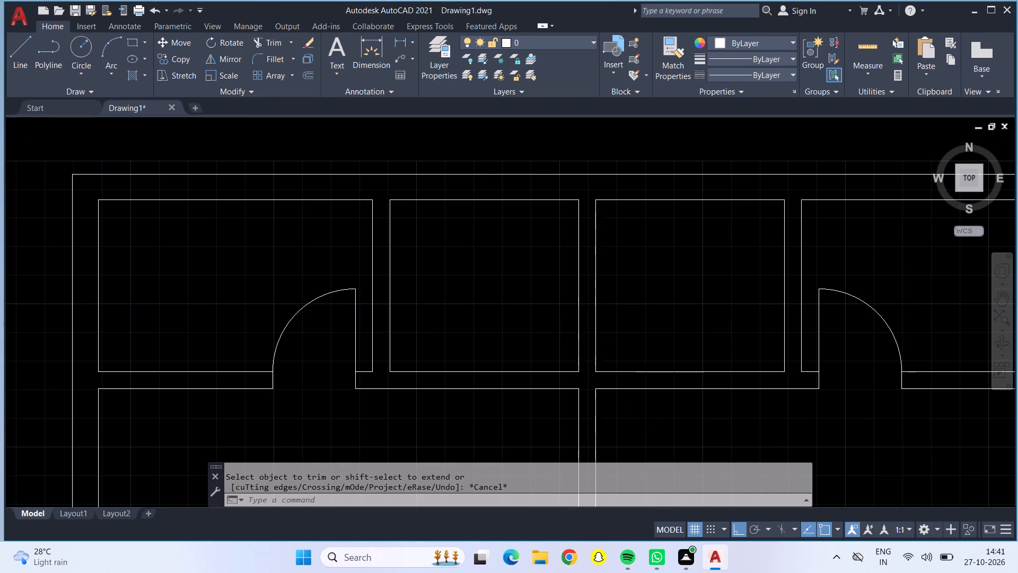
scroll(646, 368, "up", 1)
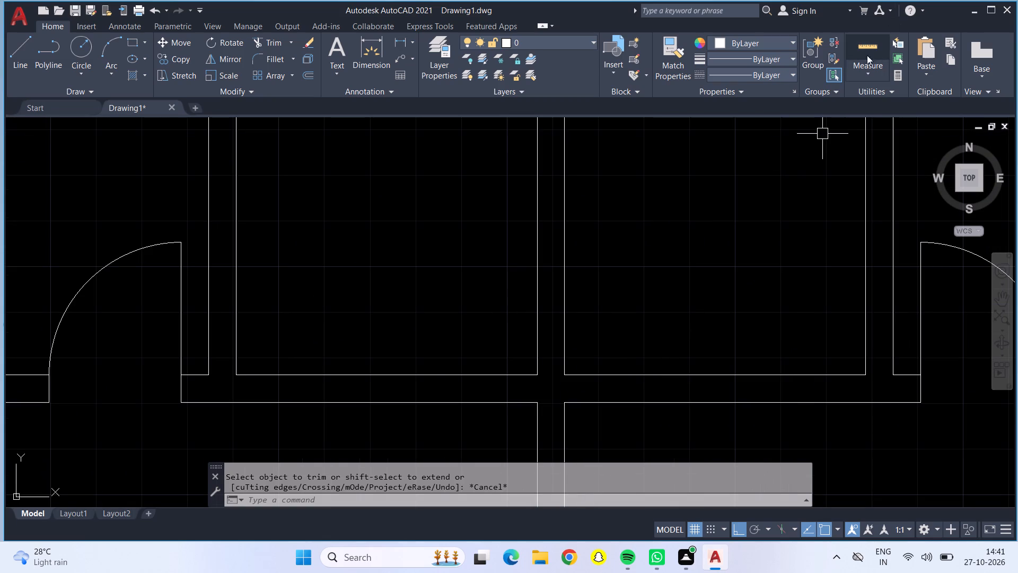
left_click(860, 48)
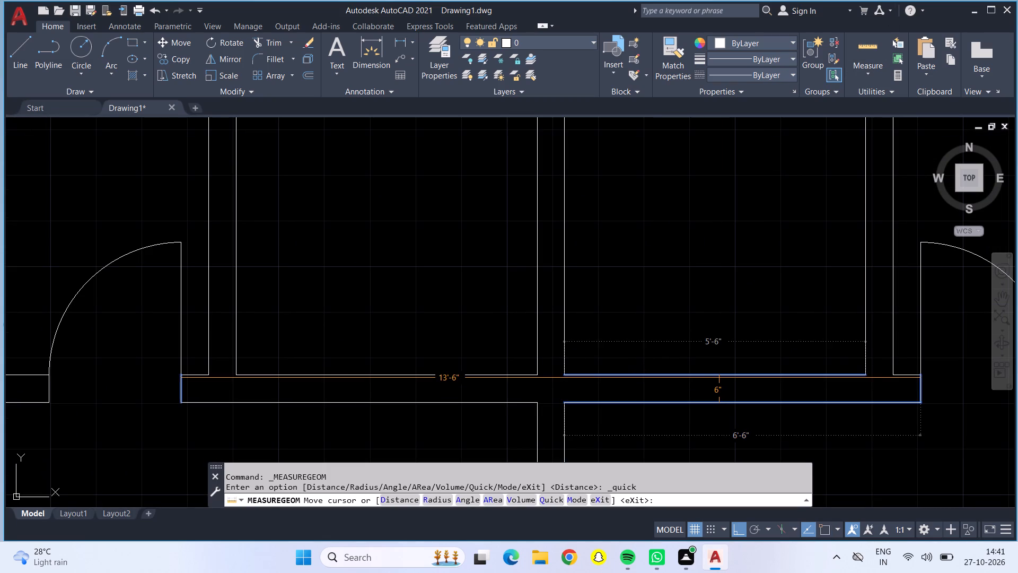
key("Escape")
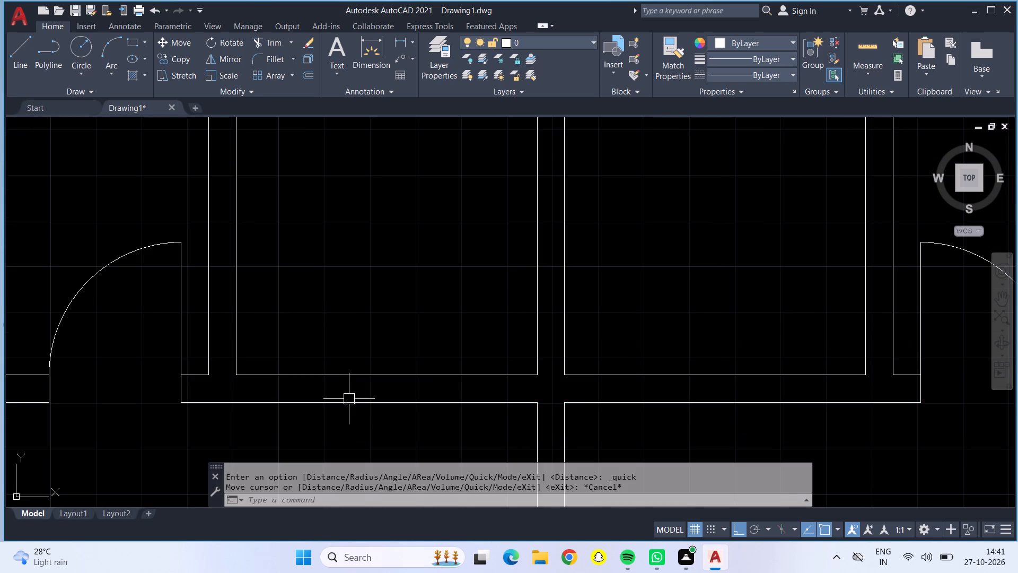
Offset the lower edge lines of the top row's two middle rooms 2" upward into the rooms.
key("o")
key("Return")
key("2")
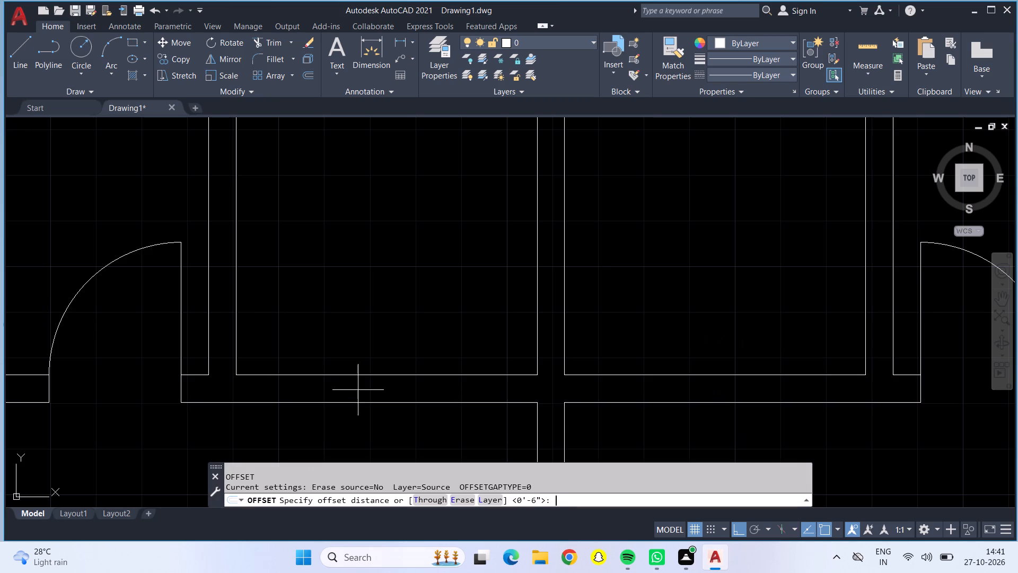
type("\"\"")
key("BackSpace")
key("Return")
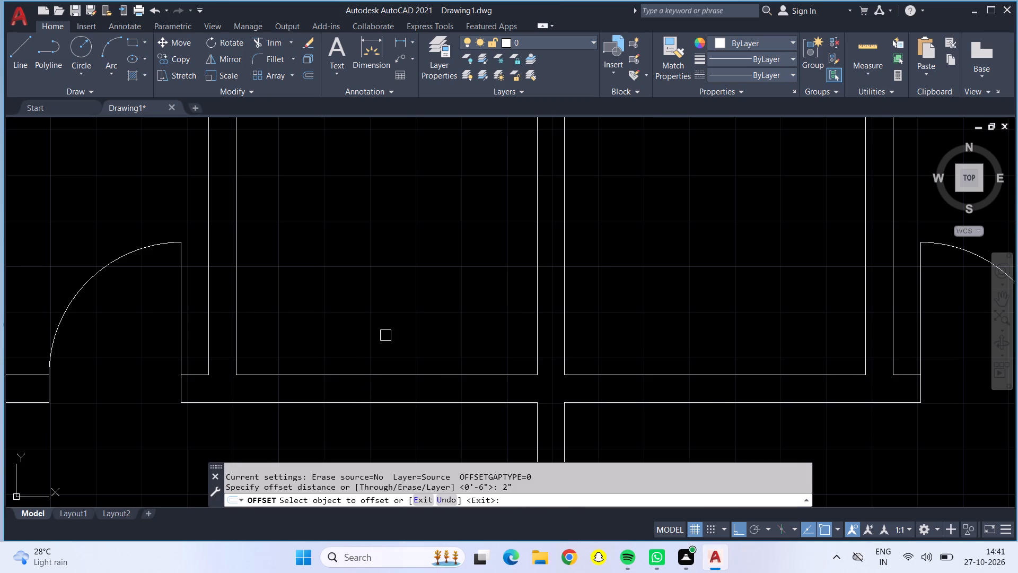
left_click(403, 374)
left_click(400, 352)
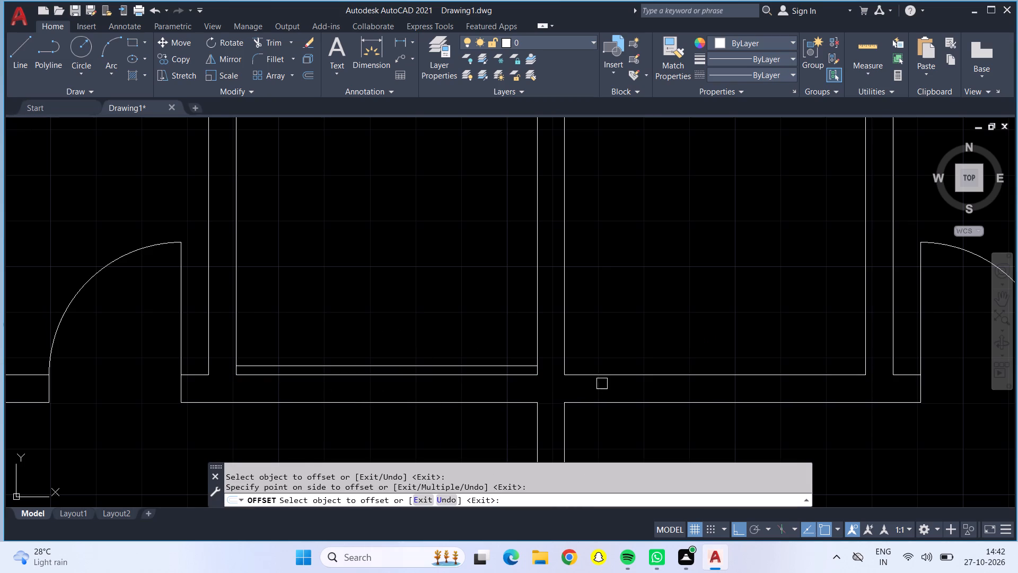
left_click(608, 374)
left_click(610, 341)
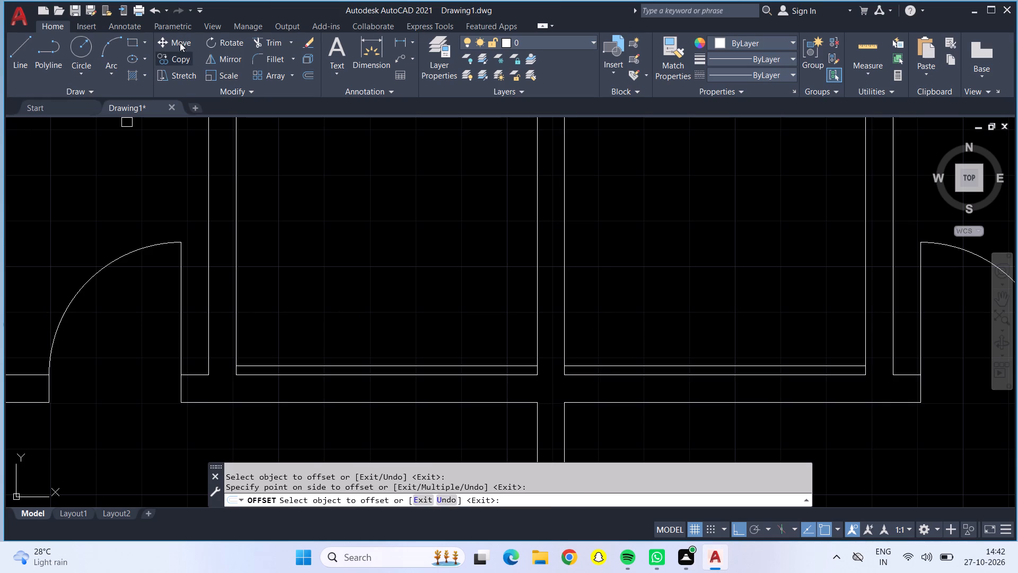
Trim away the original lower edges of the top row's two middle rooms and the side-line stubs below the offset lines.
left_click(267, 37)
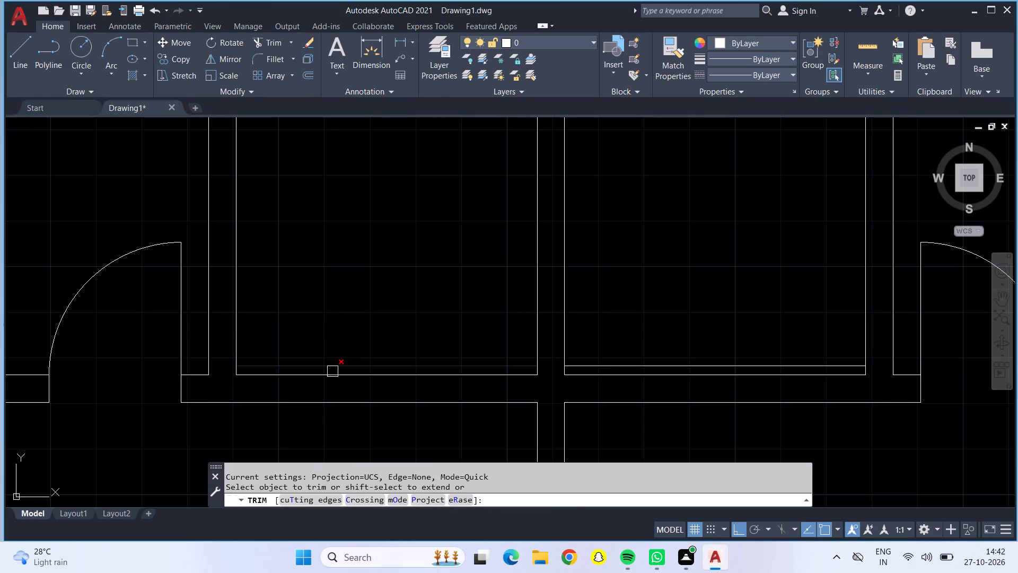
left_click(332, 371)
left_click(240, 377)
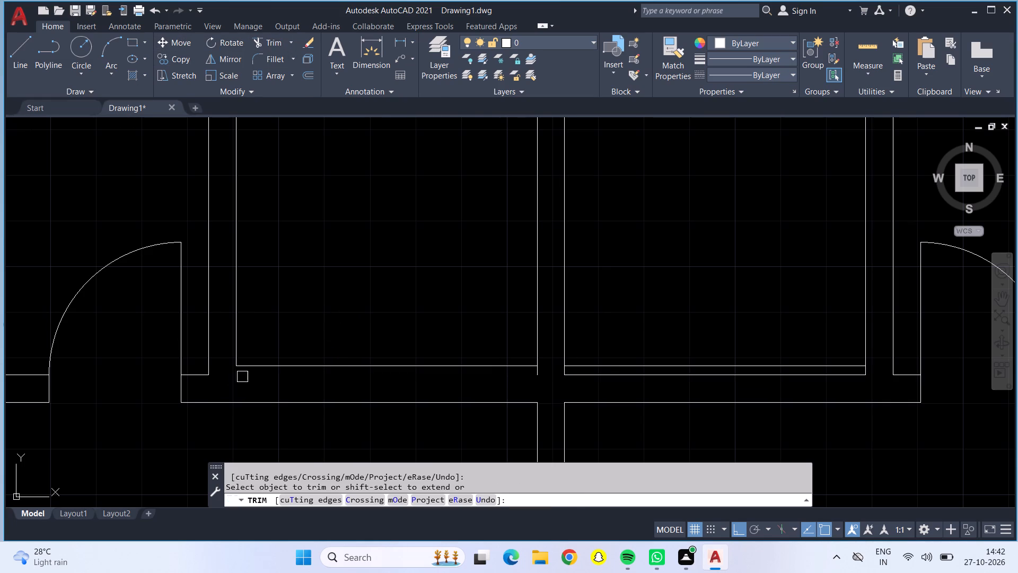
left_click(536, 373)
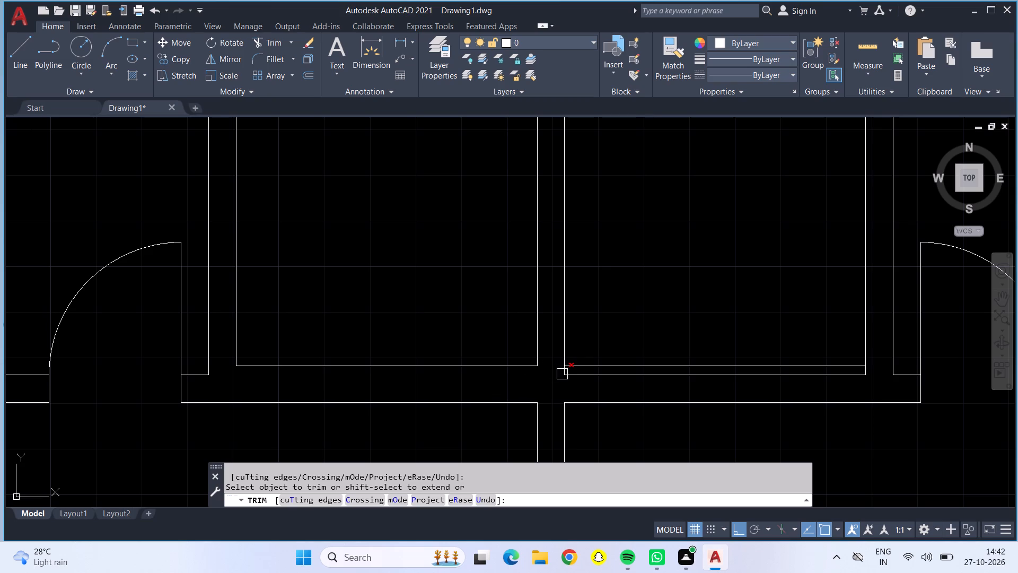
double_click(567, 374)
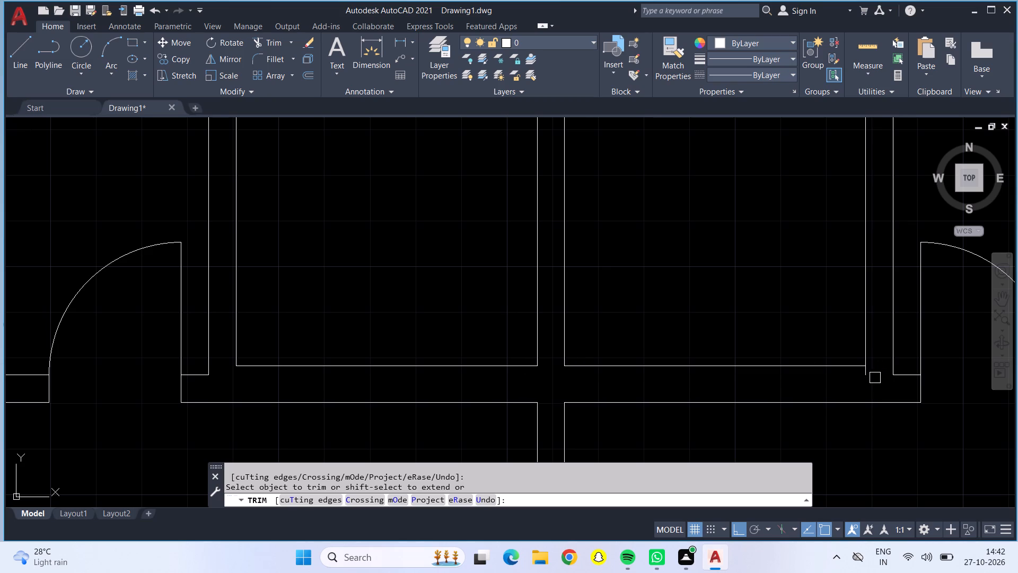
left_click(864, 377)
Examine the whole plan from the top row to the zigzag front wall, stair and lower door openings, and end trimming.
scroll(794, 383, "down", 2)
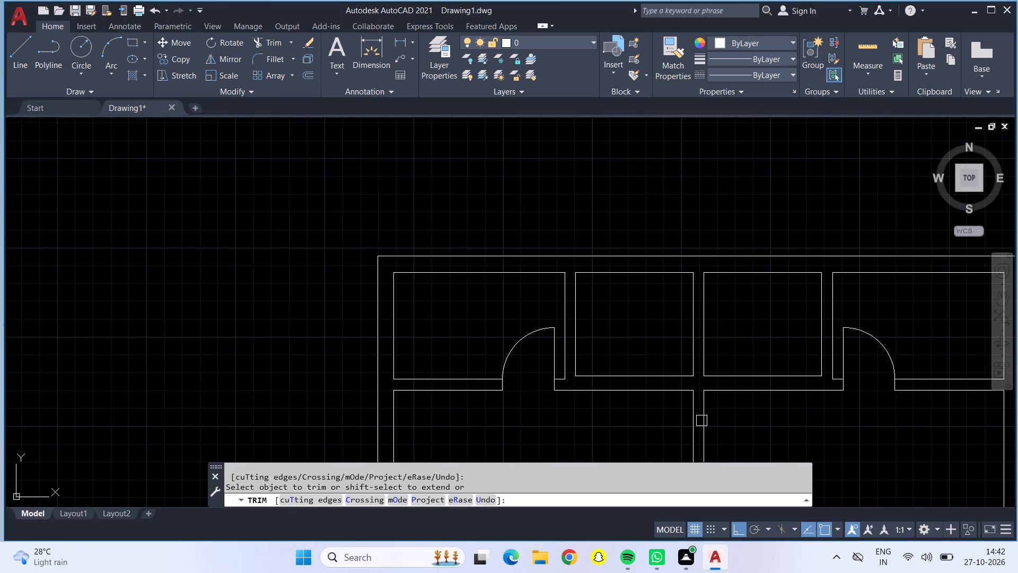
scroll(763, 425, "down", 1)
middle_click_drag(779, 437, 746, 266)
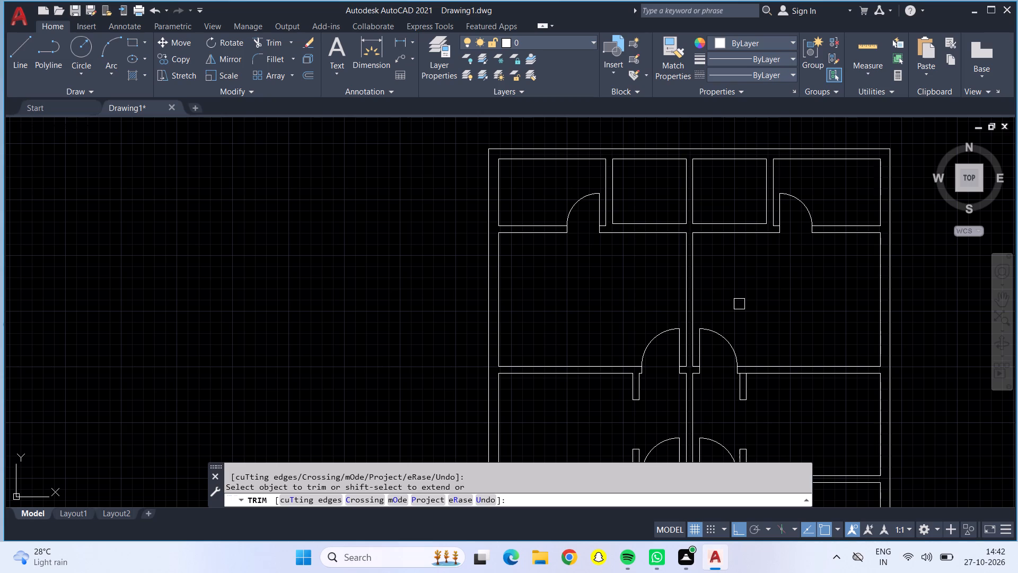
scroll(739, 304, "down", 2)
middle_click_drag(750, 405, 751, 401)
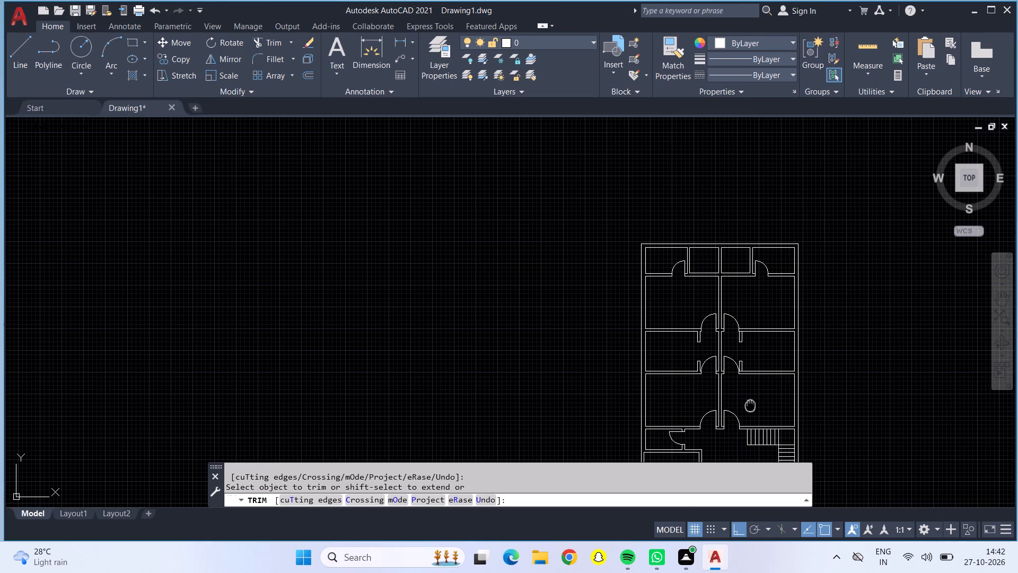
middle_click_drag(751, 401, 737, 211)
scroll(644, 335, "up", 2)
scroll(647, 281, "up", 1)
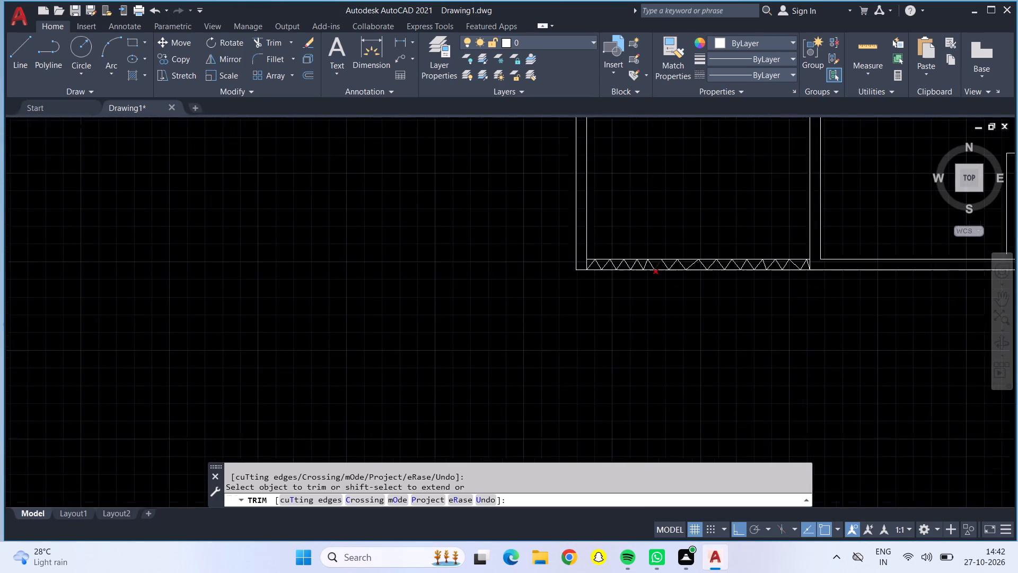
scroll(647, 281, "up", 2)
scroll(739, 192, "down", 1)
middle_click_drag(741, 157, 735, 163)
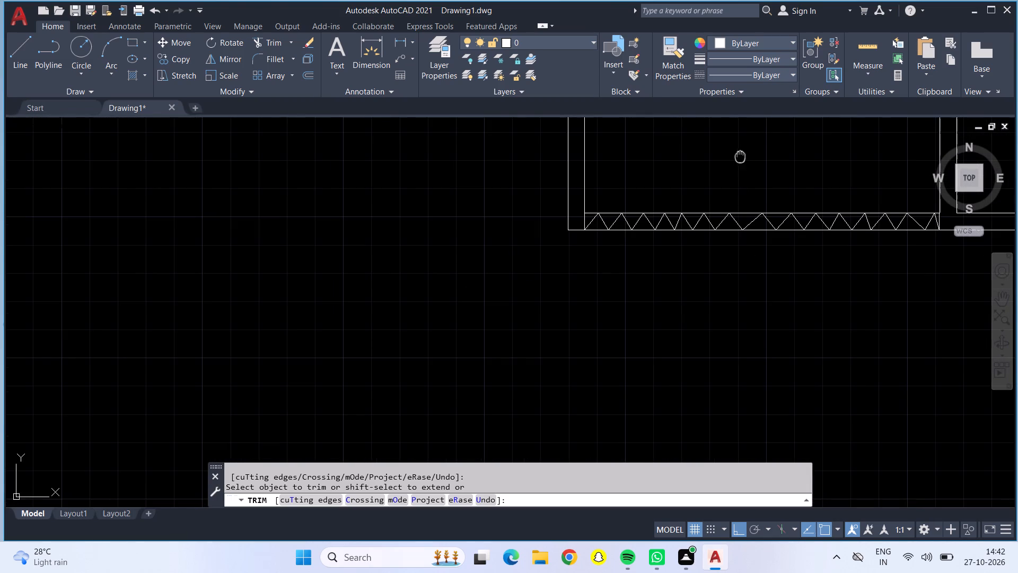
middle_click_drag(735, 163, 644, 335)
scroll(644, 335, "down", 1)
middle_click_drag(741, 232, 689, 318)
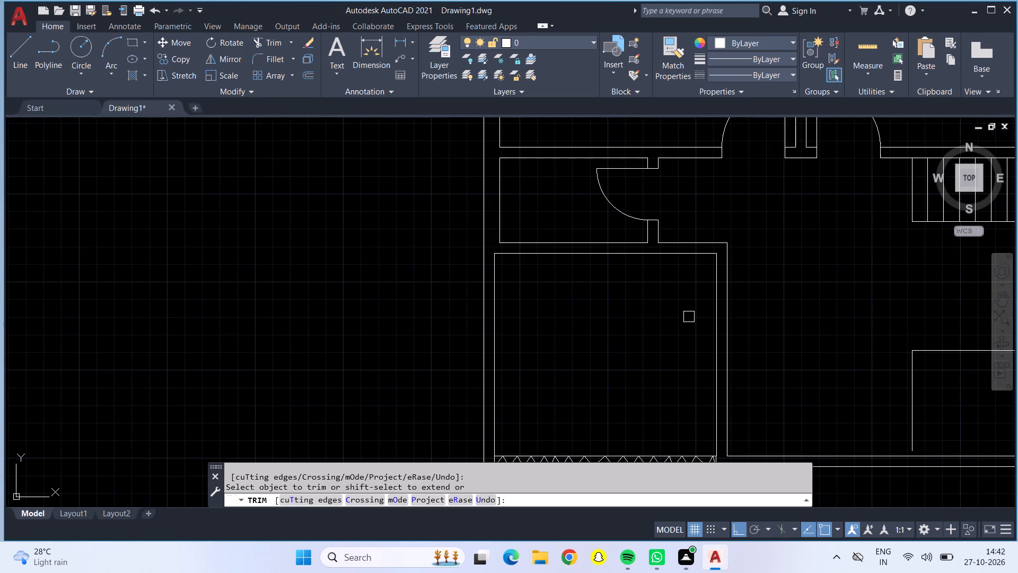
scroll(714, 291, "down", 1)
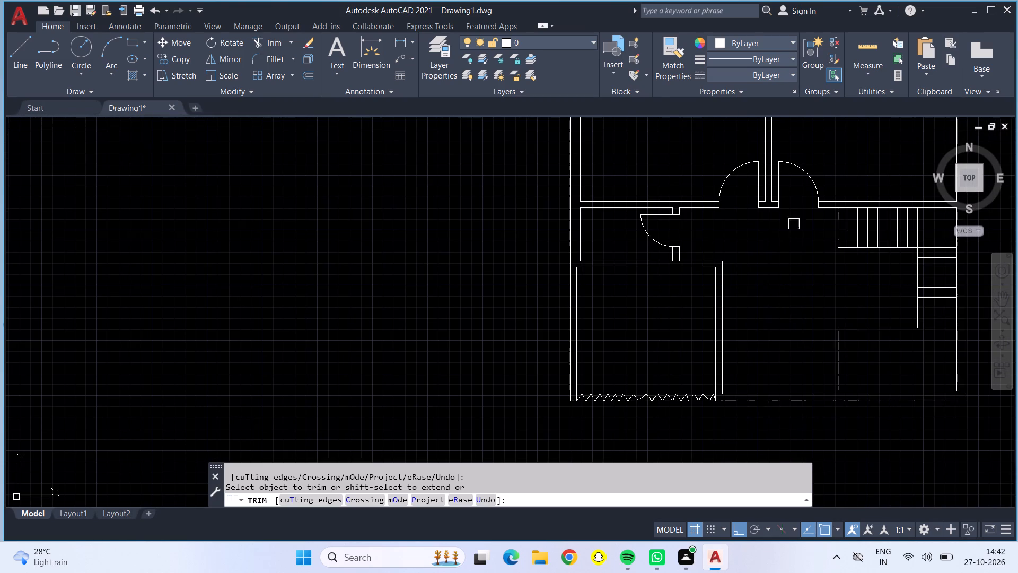
scroll(680, 254, "up", 1)
scroll(754, 242, "down", 1)
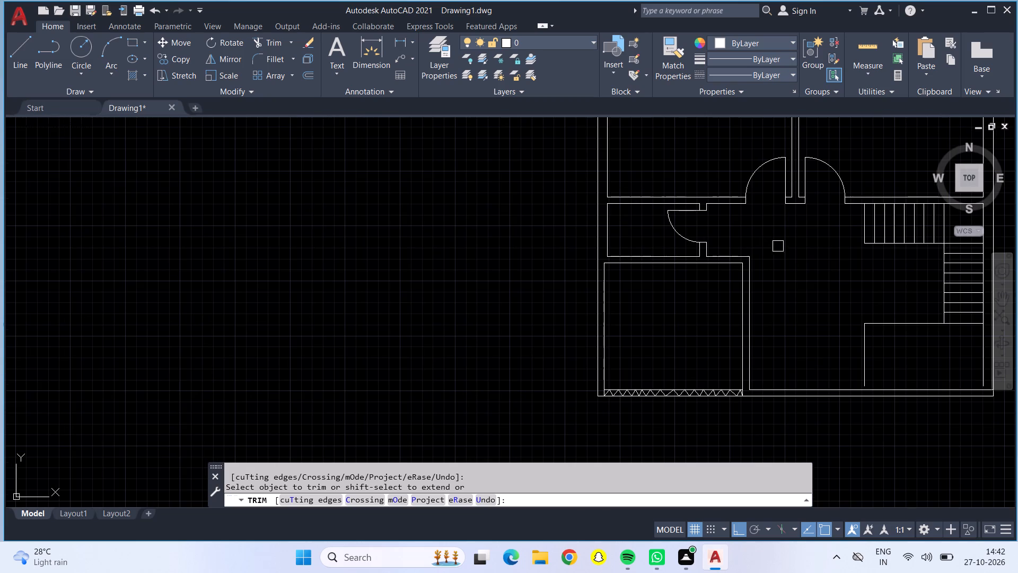
middle_click_drag(807, 253, 781, 385)
scroll(872, 242, "down", 1)
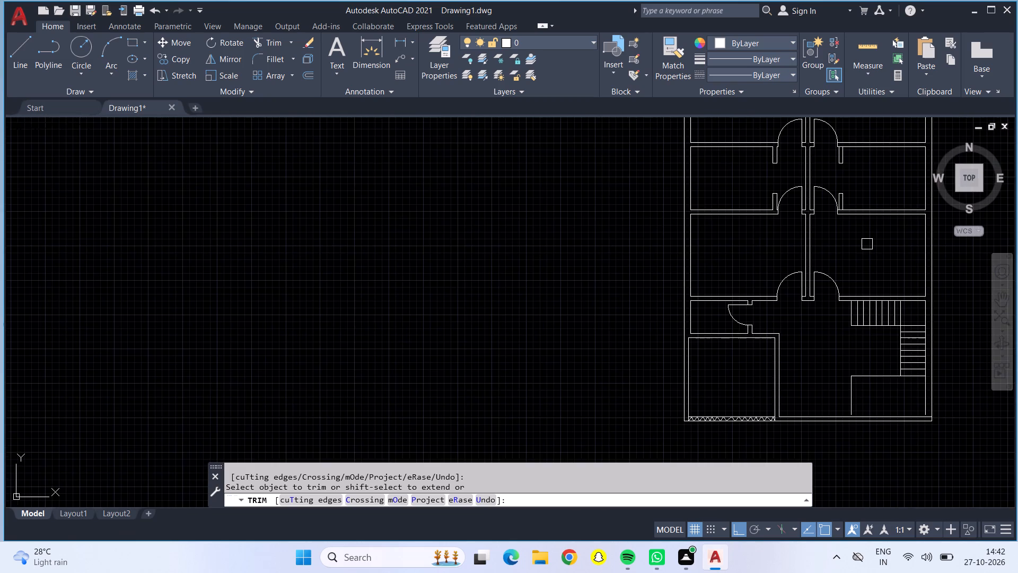
middle_click_drag(867, 244, 756, 286)
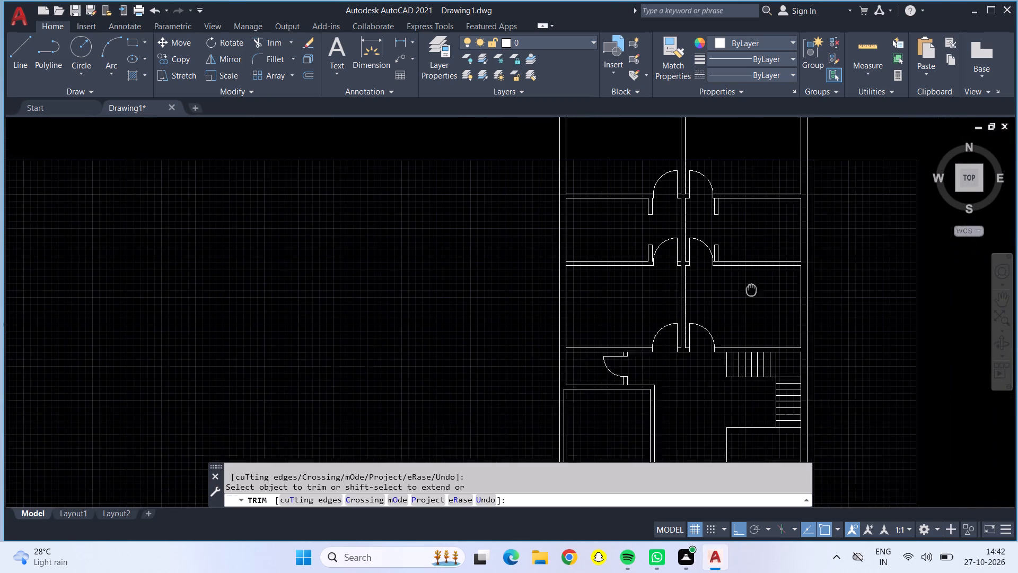
middle_click_drag(756, 286, 757, 285)
scroll(601, 294, "up", 2)
key("Escape")
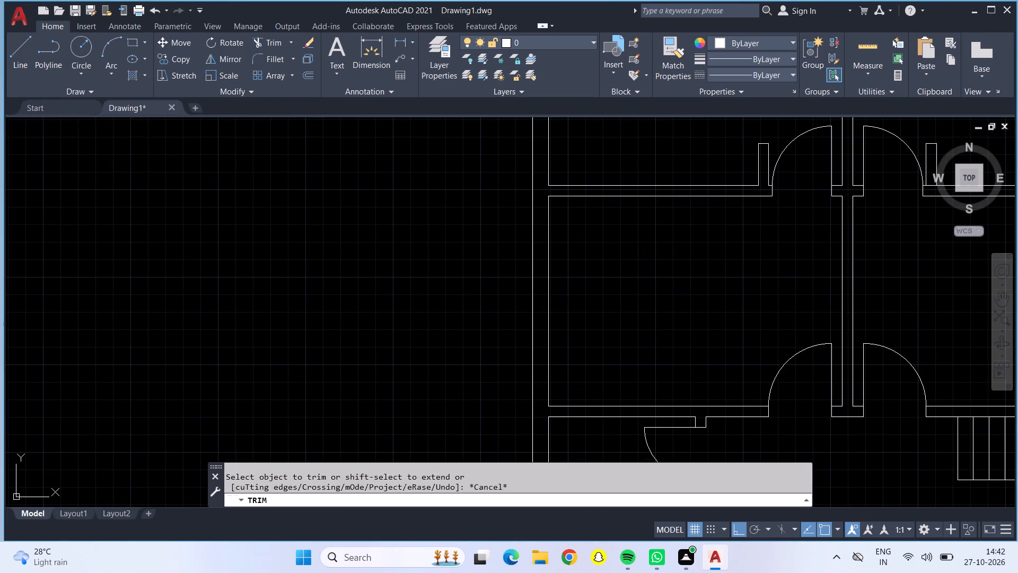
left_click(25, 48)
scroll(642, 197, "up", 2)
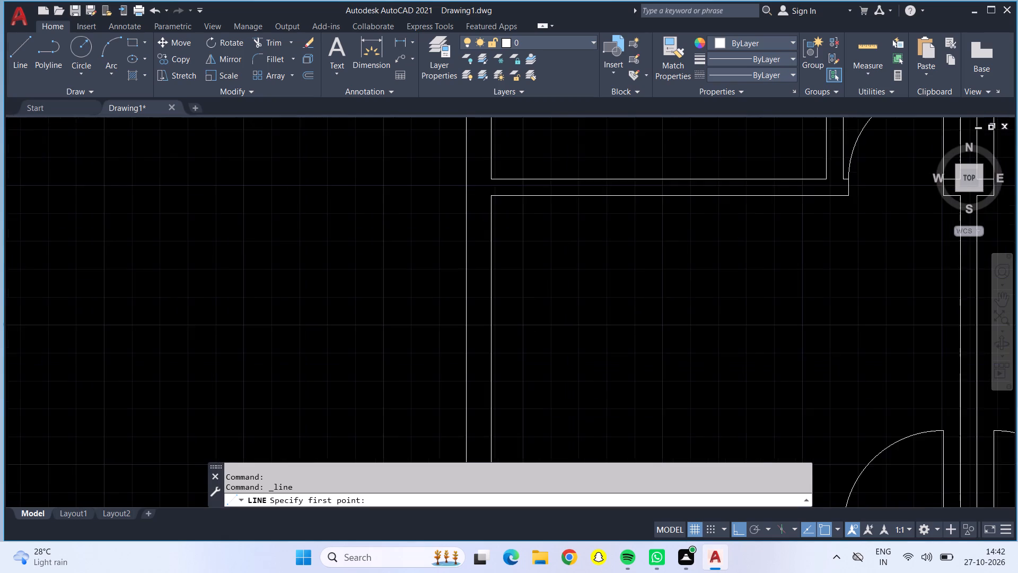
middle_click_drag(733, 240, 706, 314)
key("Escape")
Offset the outer-side, upper and lower inner wall lines of the left narrow room between the large rooms 2'5" inward.
scroll(666, 328, "down", 1)
scroll(629, 400, "down", 1)
middle_click_drag(629, 400, 656, 185)
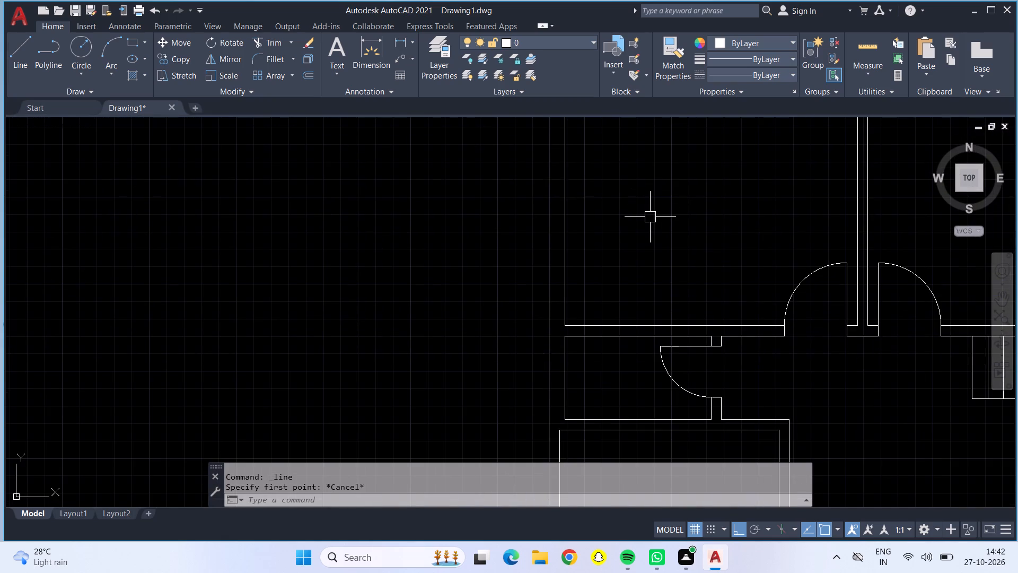
middle_click_drag(749, 158, 744, 158)
middle_click_drag(744, 158, 689, 438)
key("o")
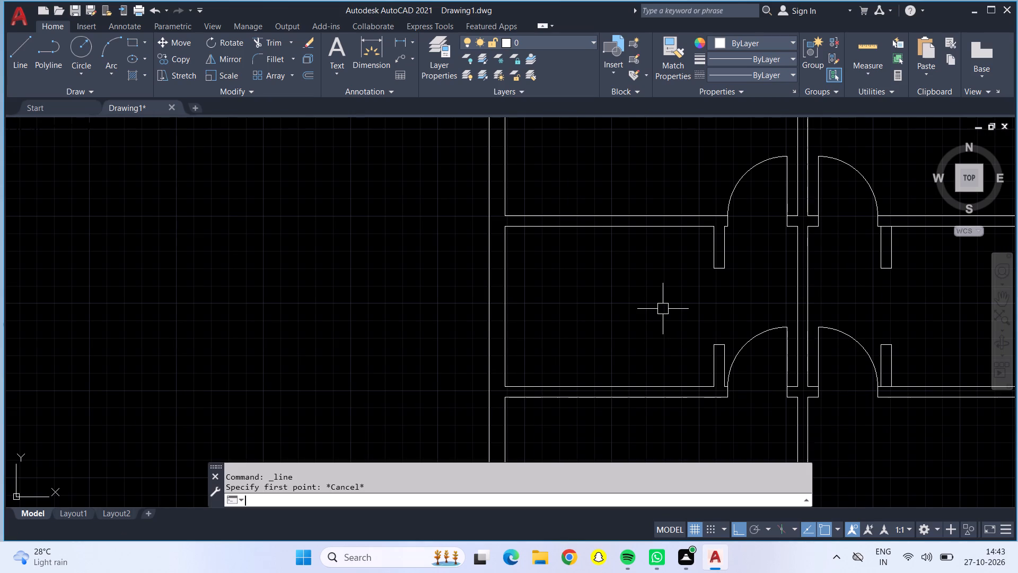
key("Return")
type("2'5\"")
key("Return")
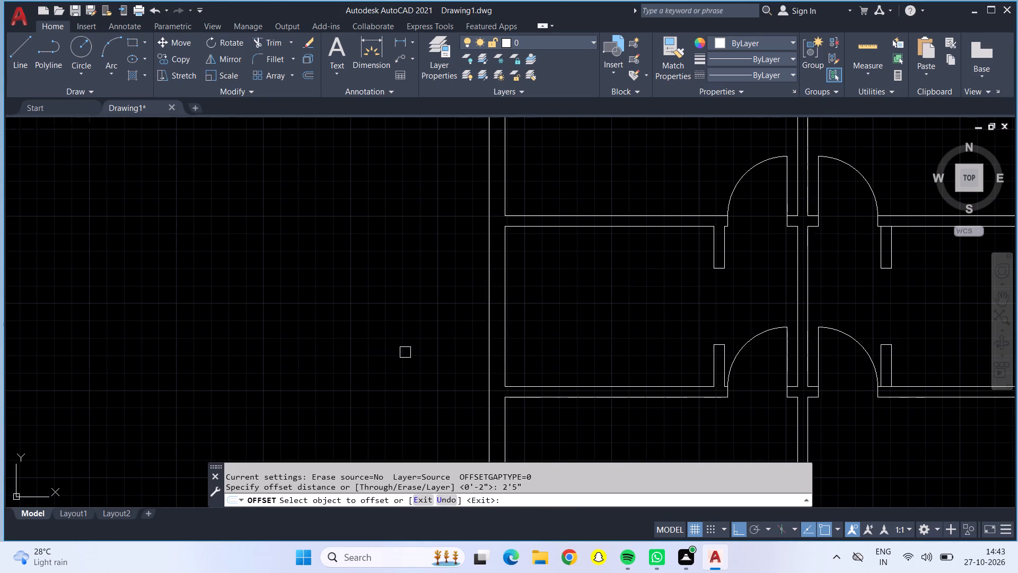
left_click(504, 301)
left_click(662, 297)
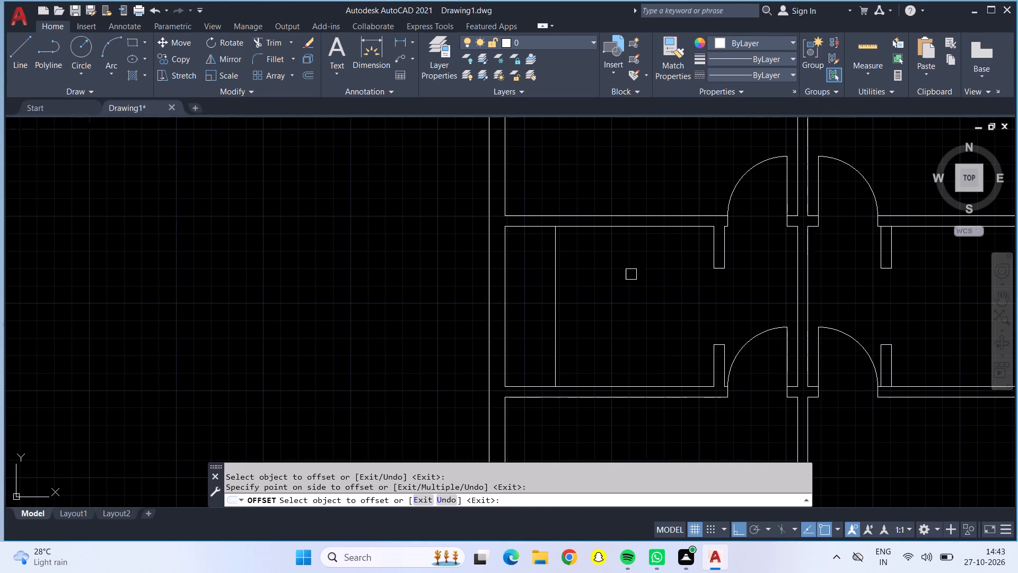
left_click(611, 225)
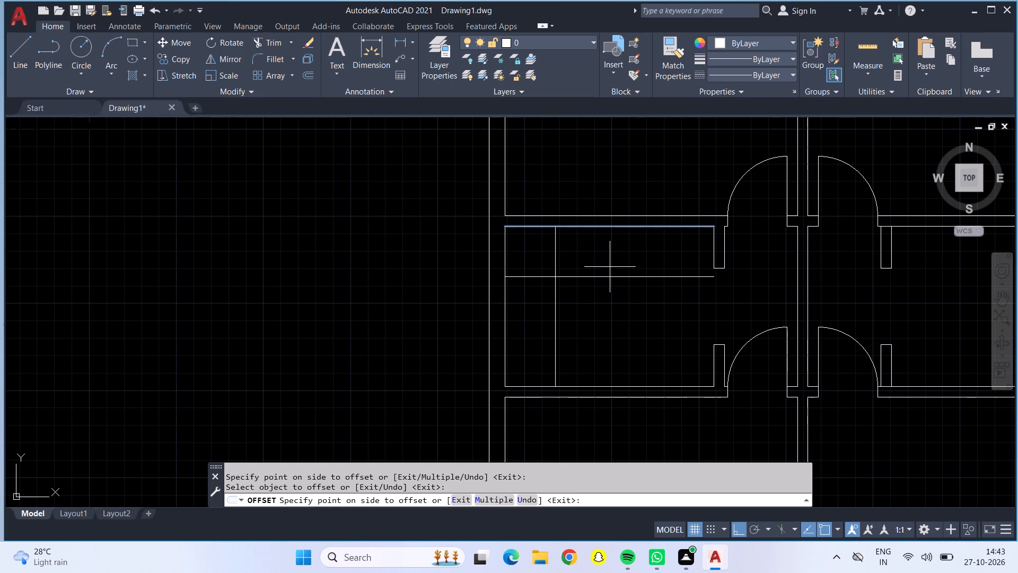
left_click(610, 268)
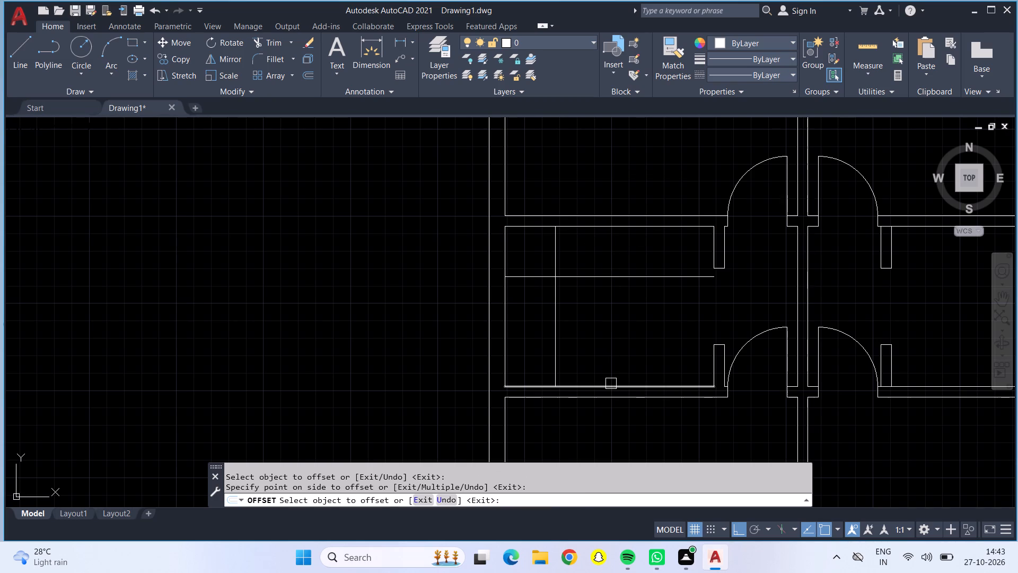
left_click(611, 384)
left_click(619, 334)
Offset the outer-side, lower and upper inner wall lines of the matching right narrow room 2'5" inward.
scroll(634, 320, "down", 1)
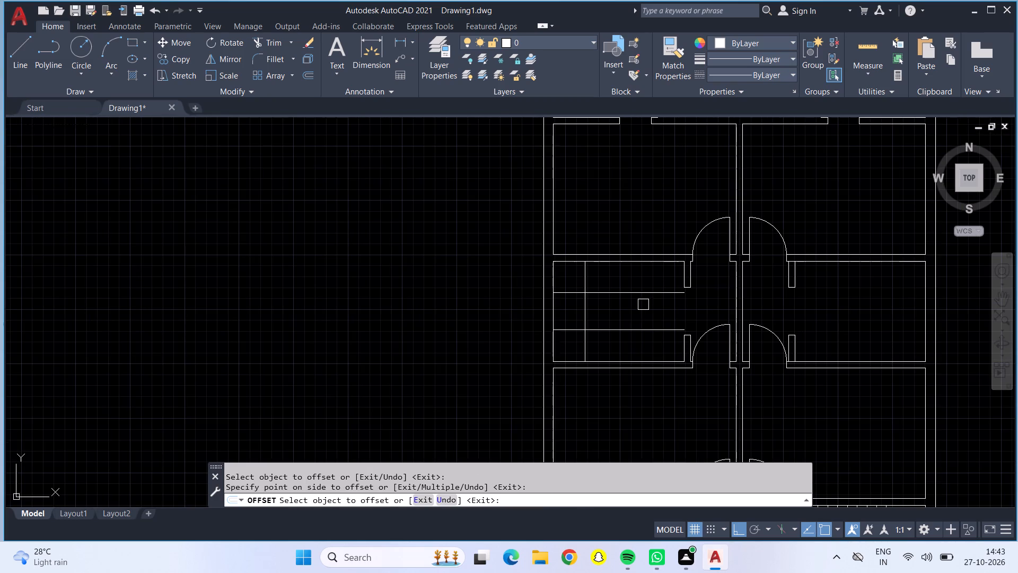
middle_click_drag(837, 325, 449, 323)
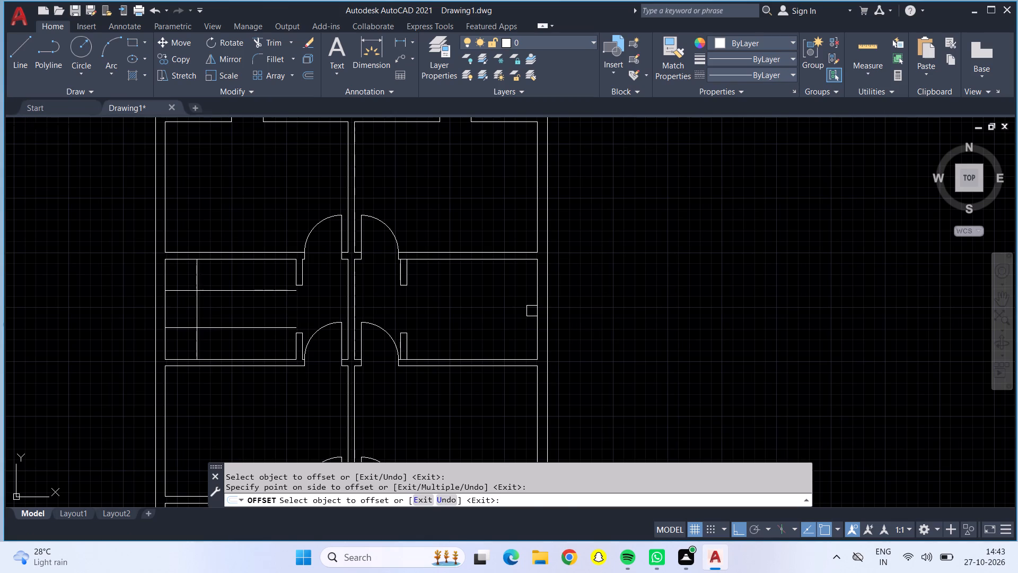
left_click_drag(533, 311, 527, 311)
left_click(485, 316)
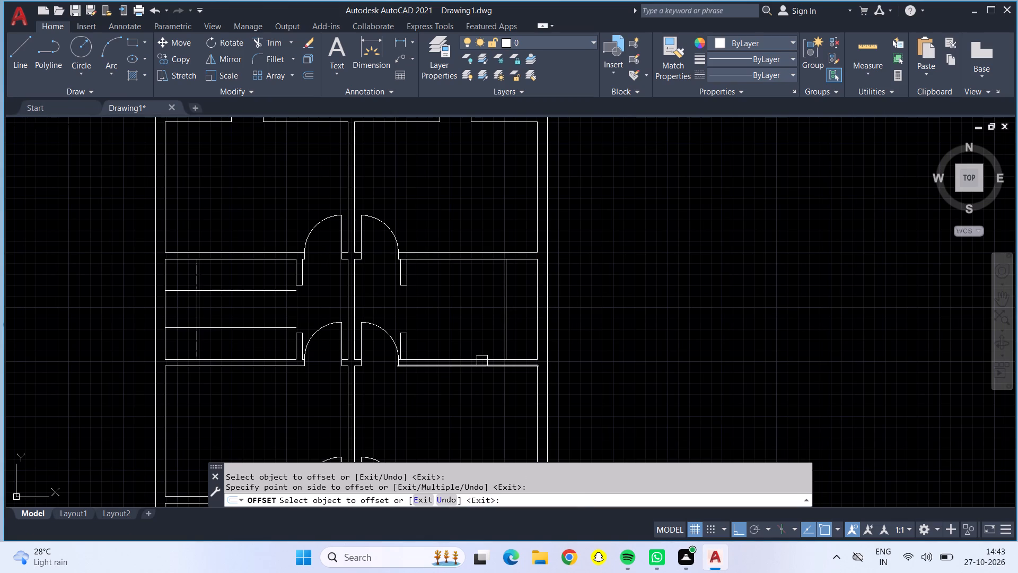
left_click_drag(482, 355, 481, 349)
left_click_drag(481, 279, 481, 274)
left_click(484, 262)
left_click(490, 287)
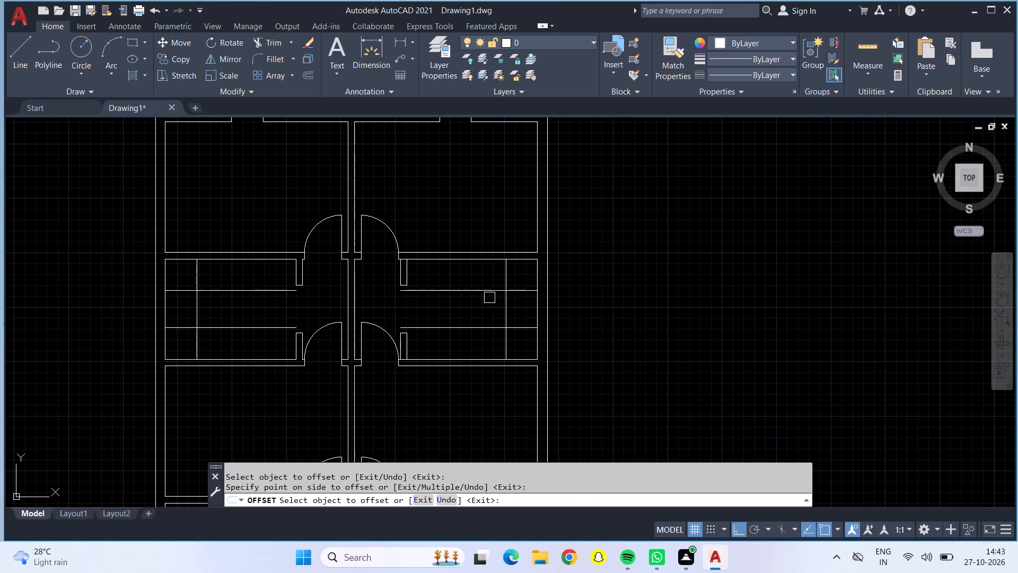
key("Escape")
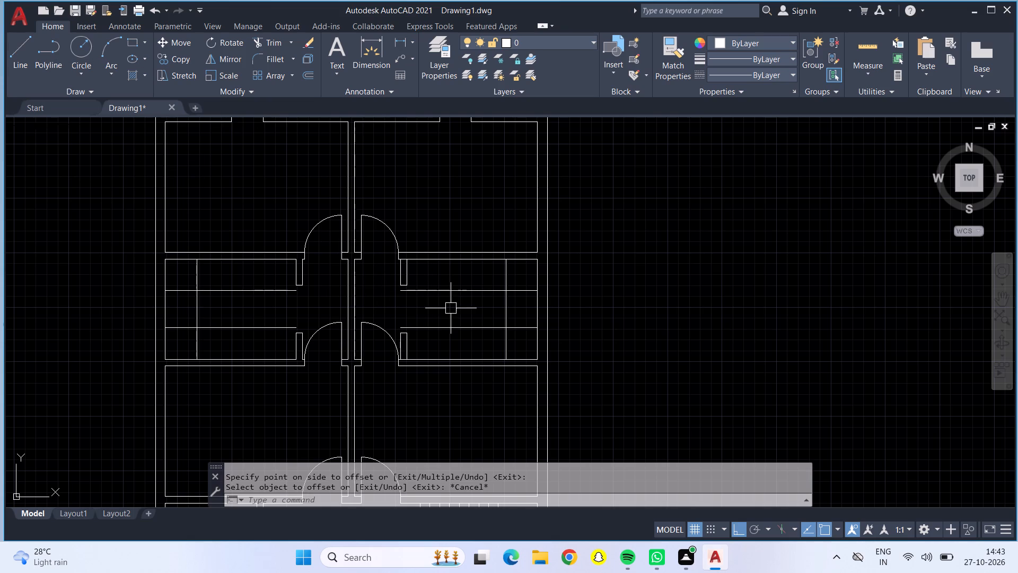
Offset the new vertical line in each of the two narrow rooms 4' toward the plan's central wall.
key("o")
key("Return")
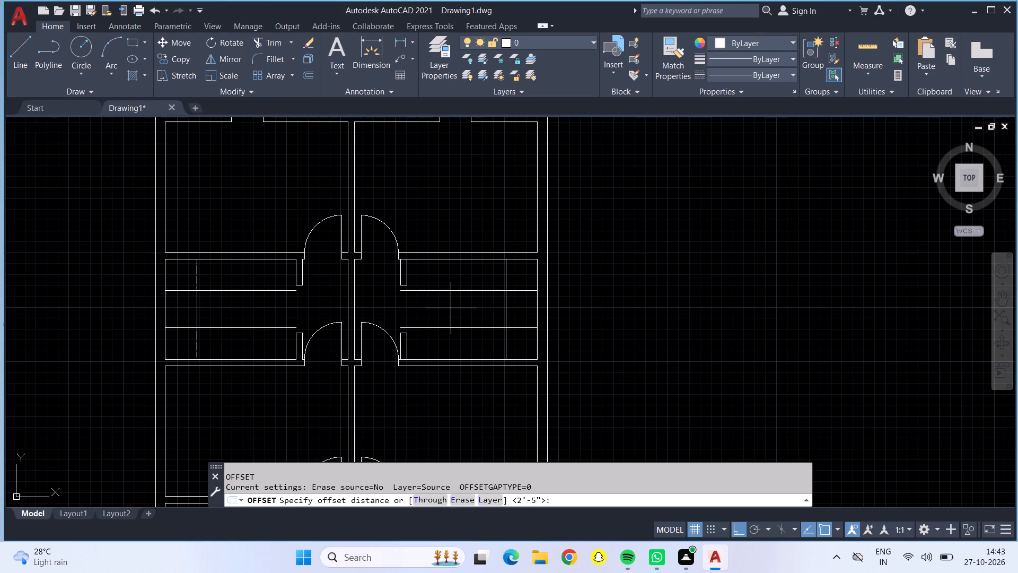
type("4'")
key("Return")
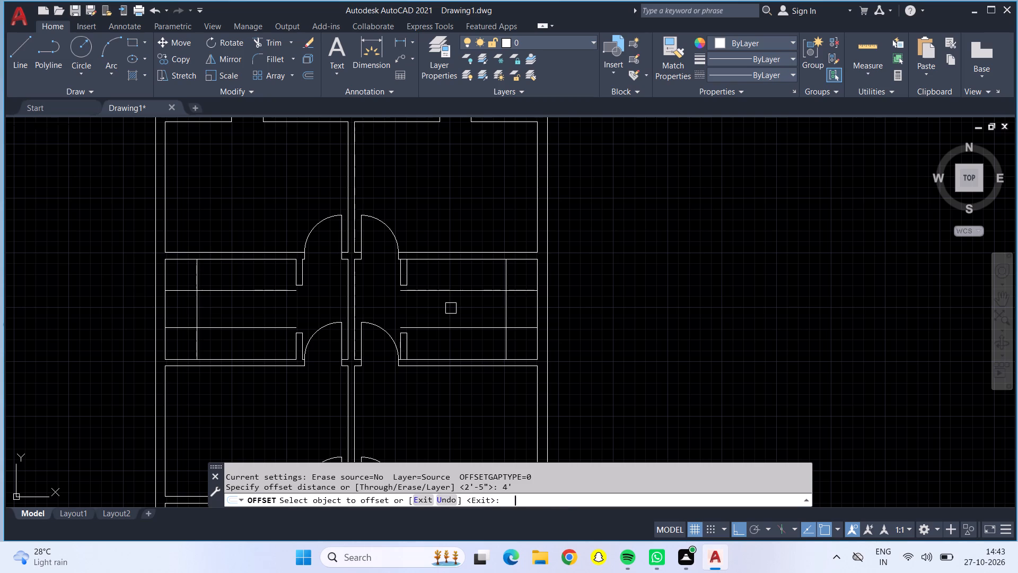
left_click(505, 301)
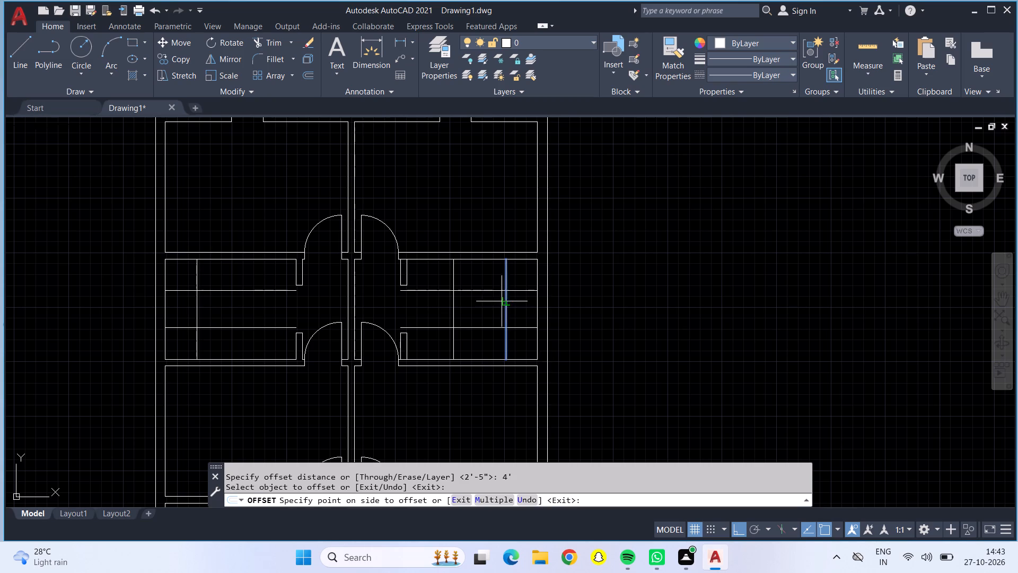
left_click(444, 297)
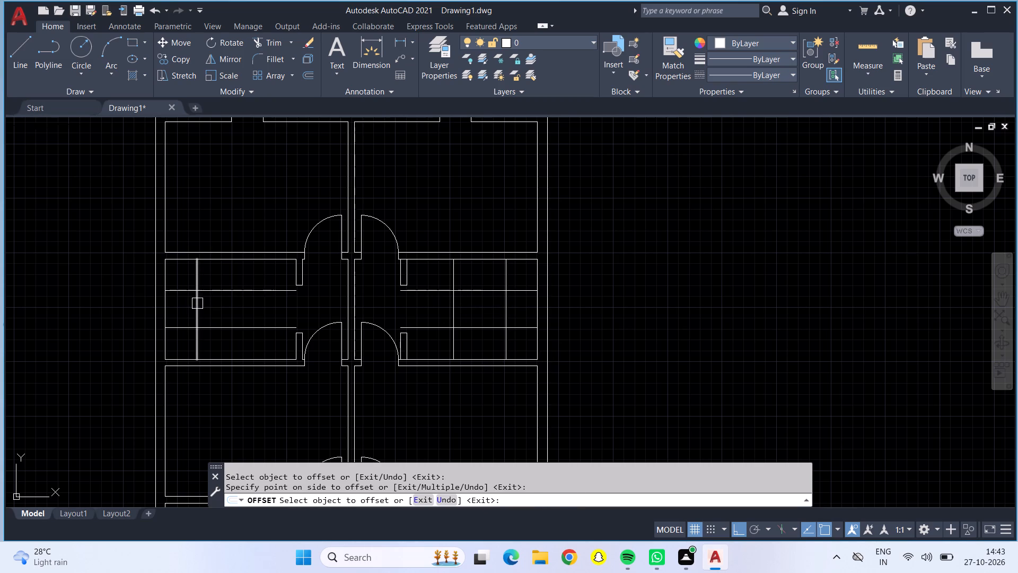
left_click(197, 303)
left_click(294, 309)
key("Escape")
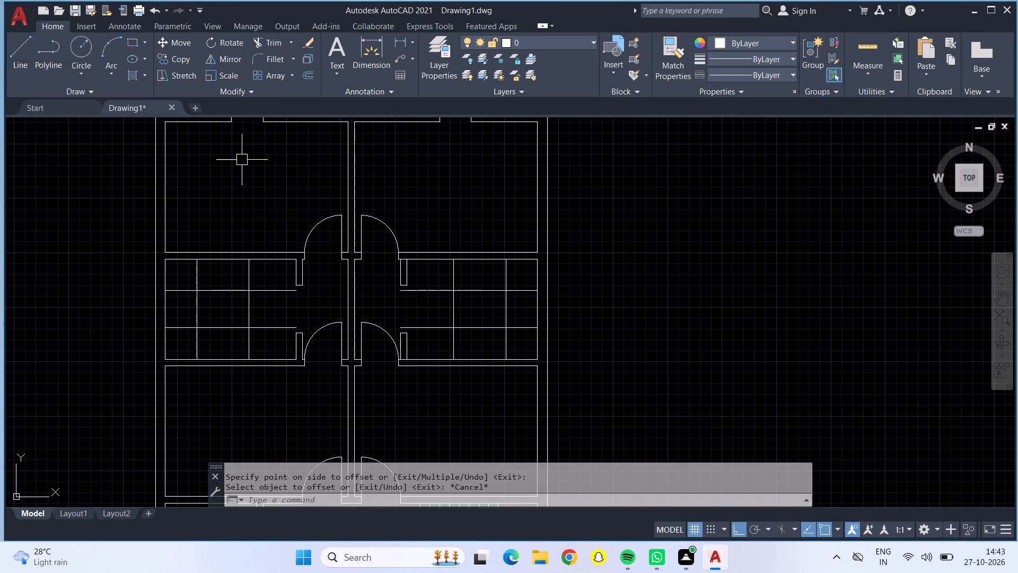
Trim the left narrow room's offset lines into a stepped U-shaped outline open toward the centre, with ends meeting the upper and lower walls.
left_click(267, 40)
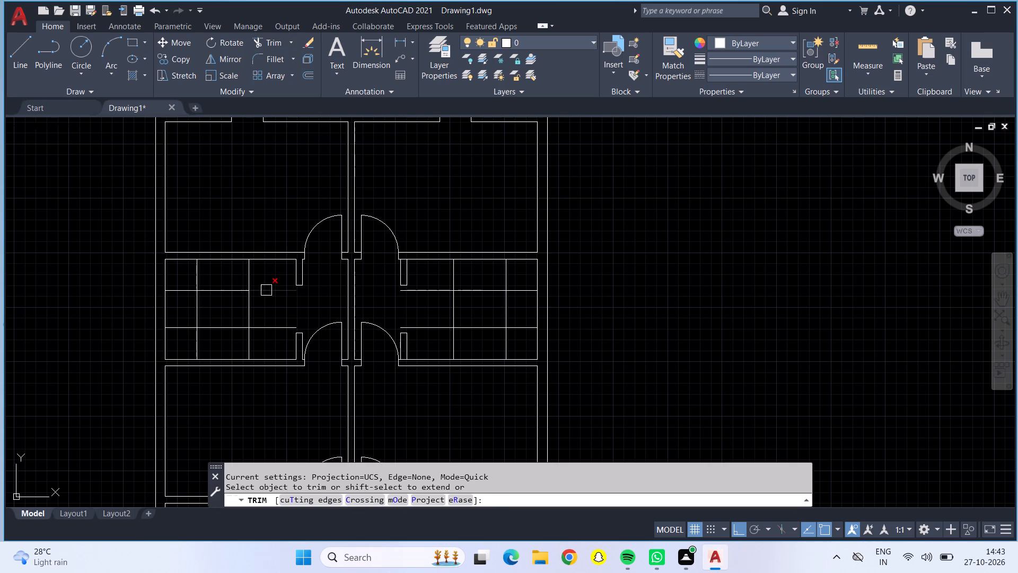
left_click(266, 290)
left_click(247, 309)
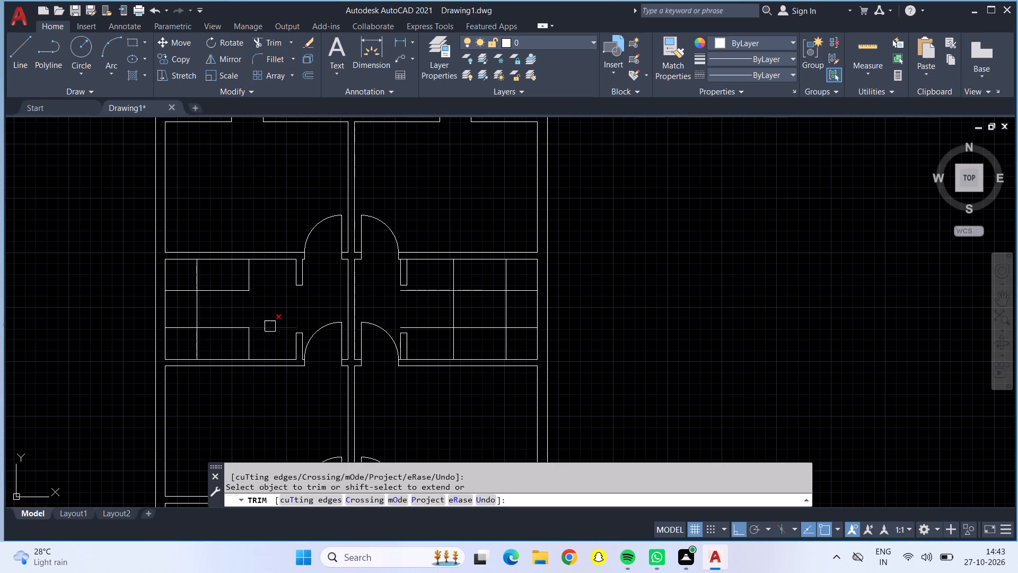
left_click(270, 326)
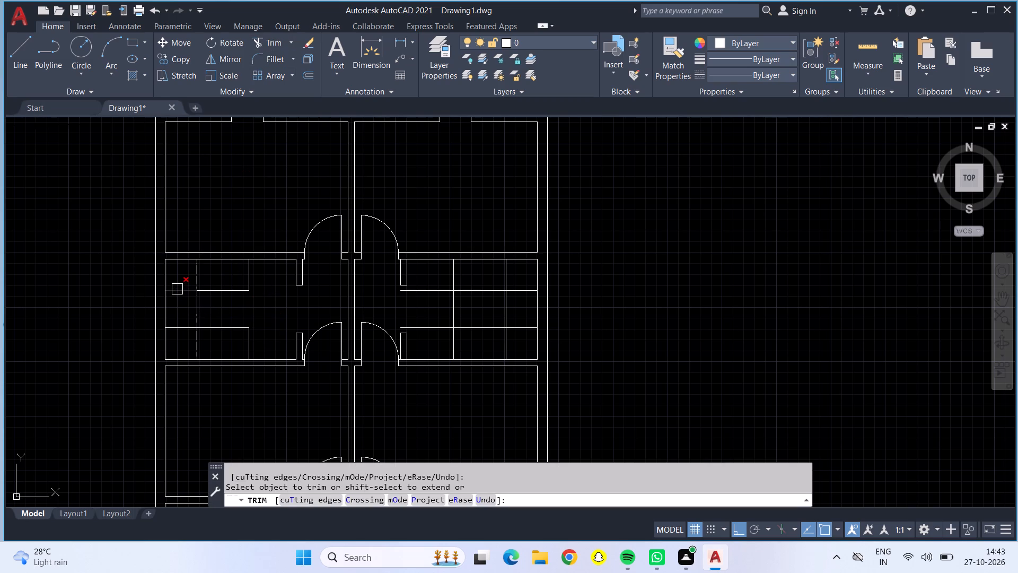
left_click(177, 289)
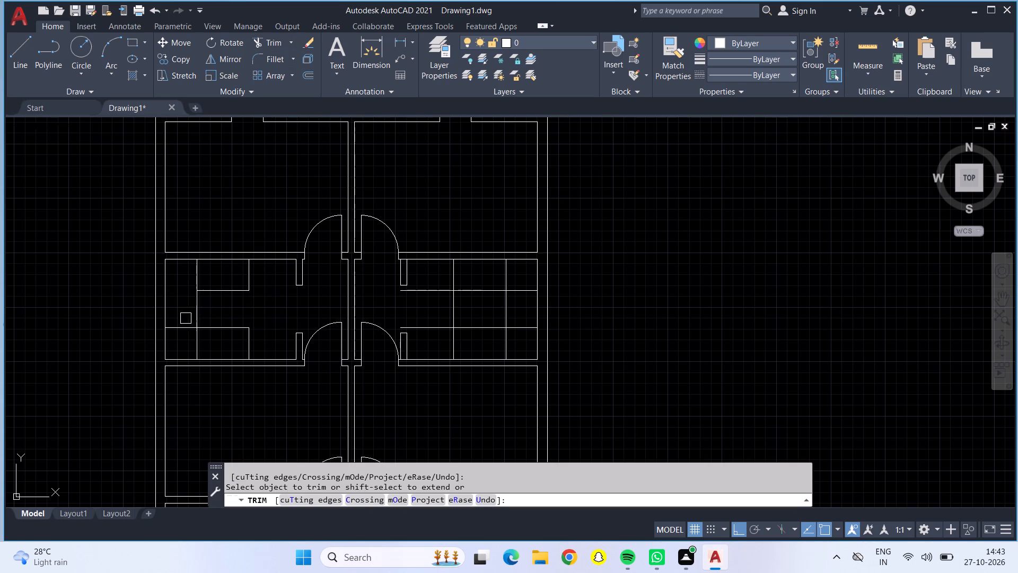
left_click(187, 325)
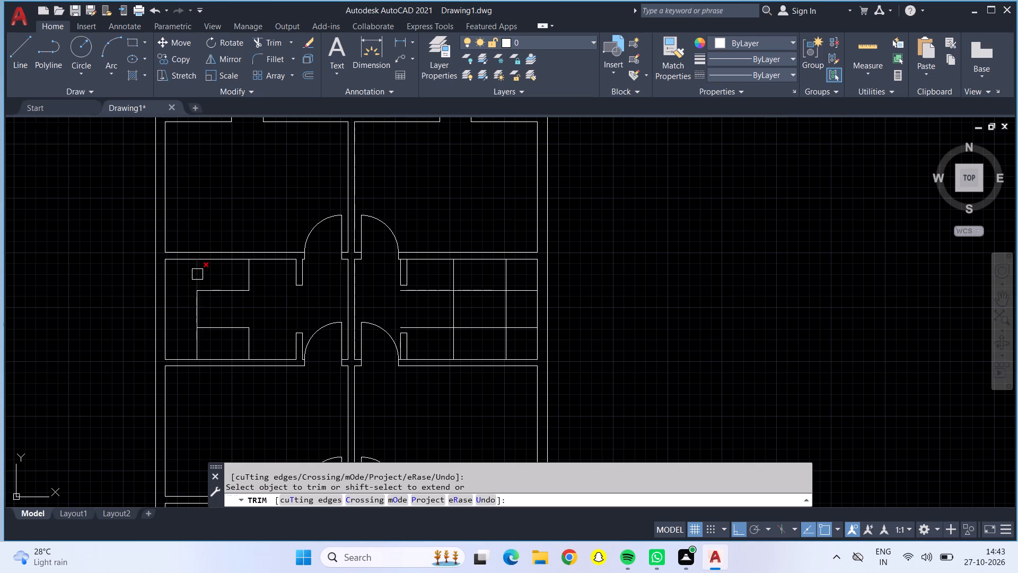
left_click(197, 274)
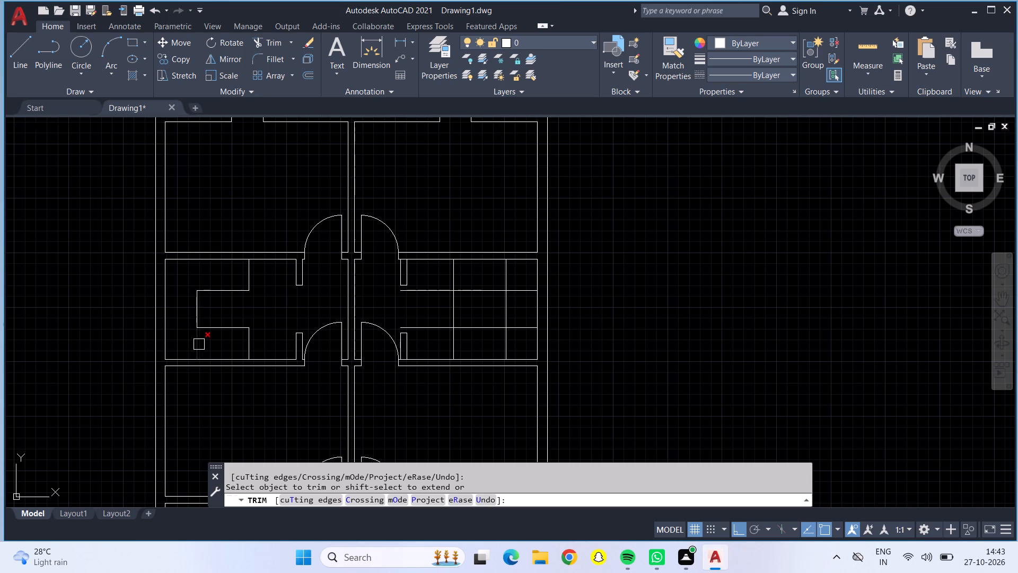
left_click(199, 344)
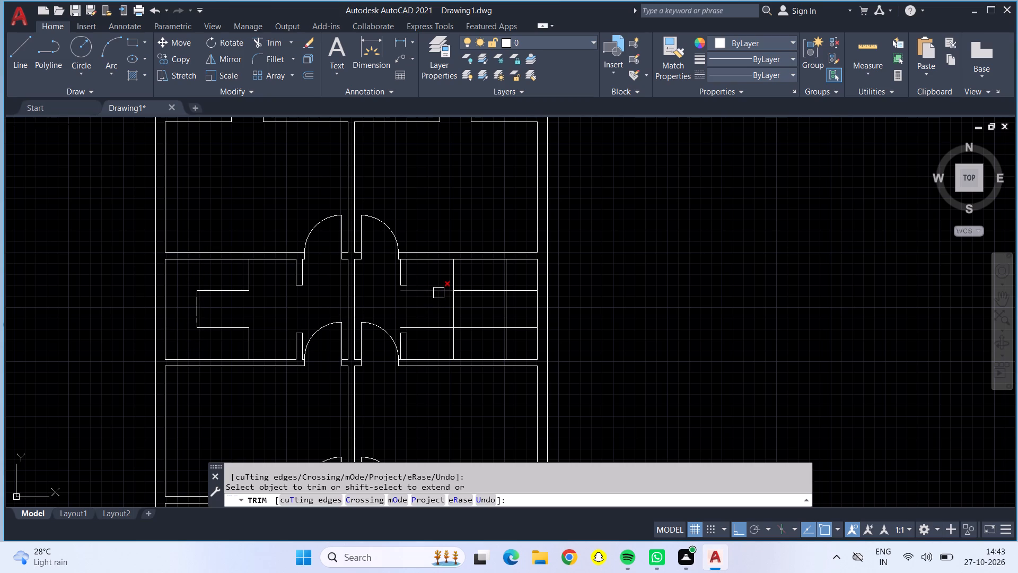
Trim the right narrow room's offset lines into the mirrored stepped U-shaped outline open toward the centre.
left_click(438, 292)
left_click(428, 327)
left_click(449, 310)
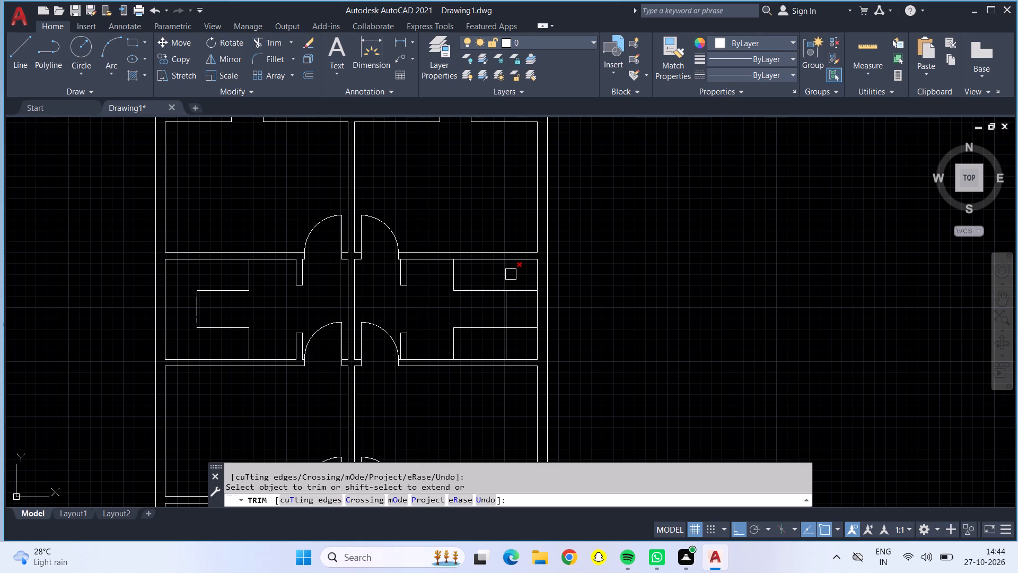
left_click(511, 274)
left_click(520, 294)
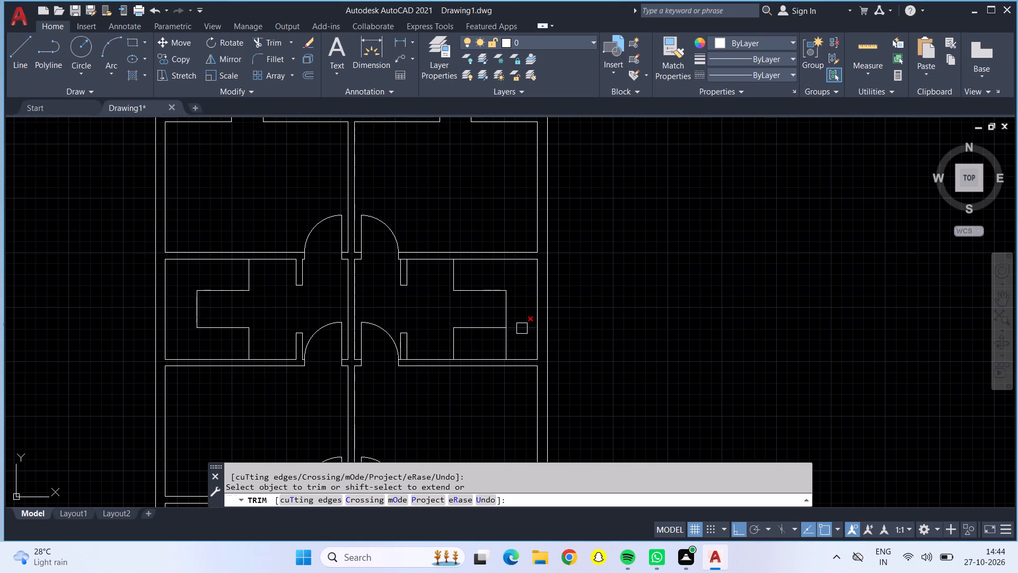
left_click(522, 328)
left_click(505, 338)
Examine the whole plan, from the top row and the two U-shaped outlines down to the stair and zigzag front wall.
scroll(468, 318, "down", 1)
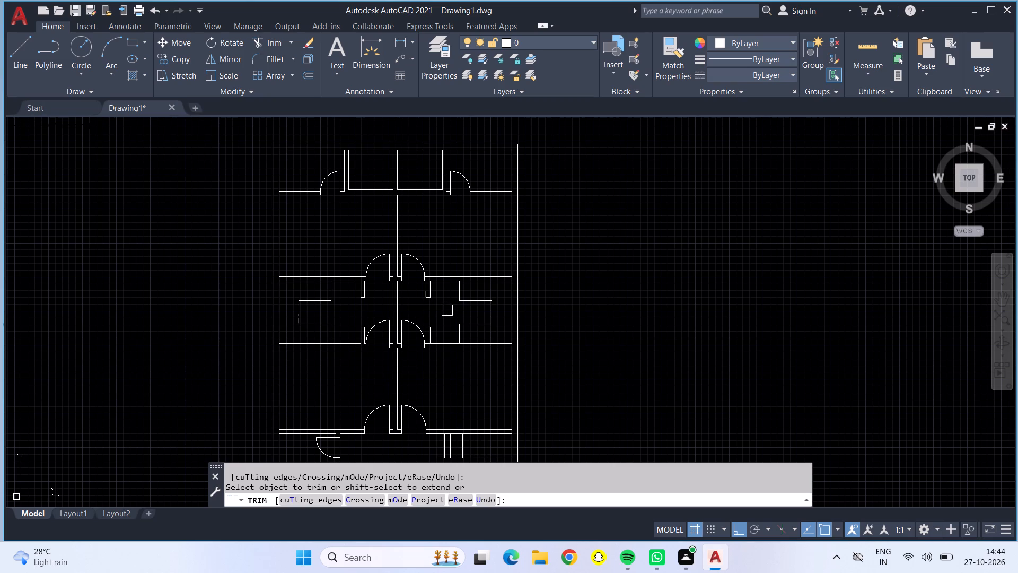
middle_click_drag(448, 310, 552, 307)
scroll(436, 303, "up", 2)
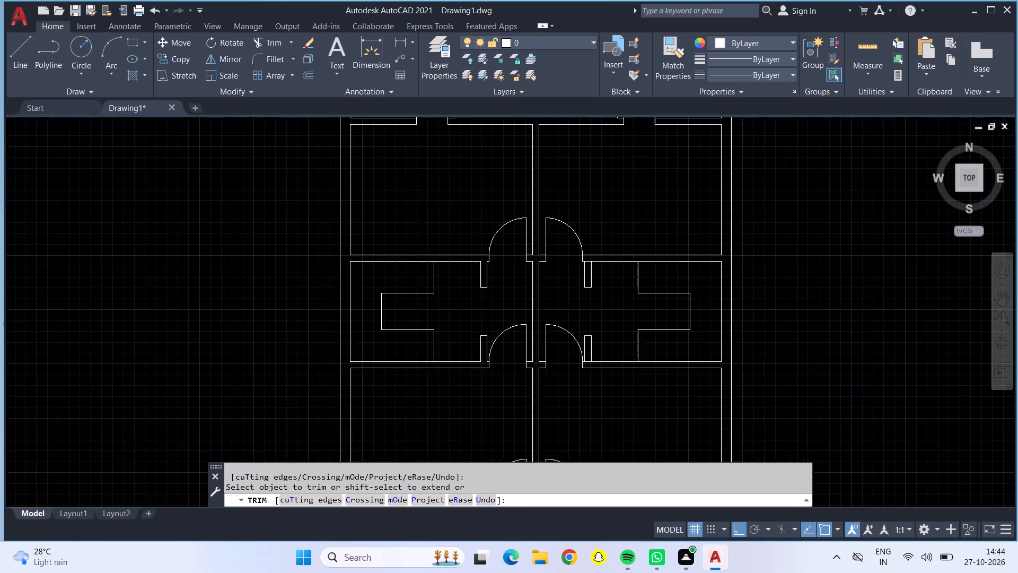
scroll(400, 278, "up", 1)
scroll(419, 308, "down", 1)
scroll(504, 307, "down", 1)
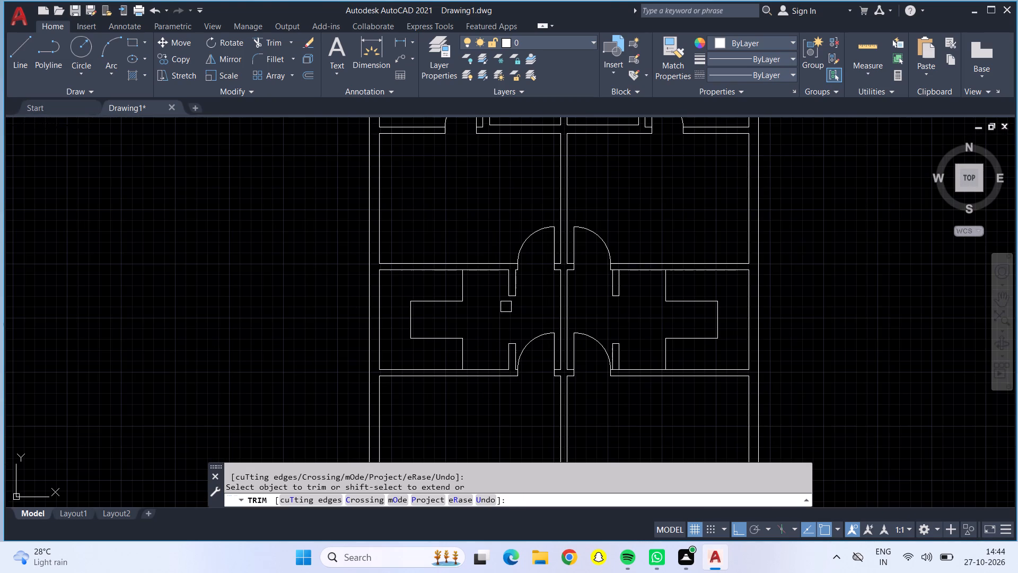
middle_click_drag(533, 307, 532, 379)
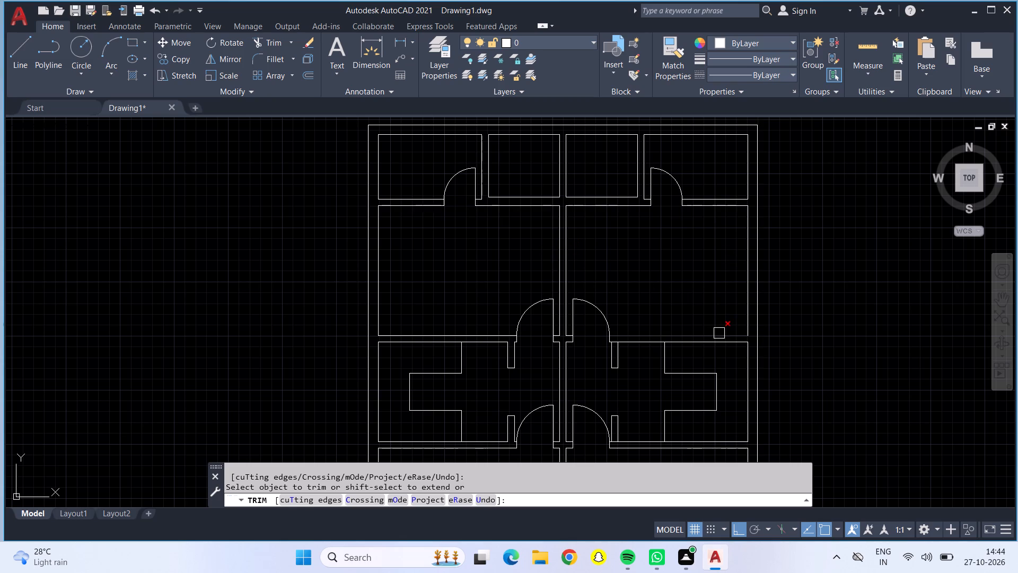
middle_click_drag(687, 285, 711, 228)
scroll(708, 228, "down", 1)
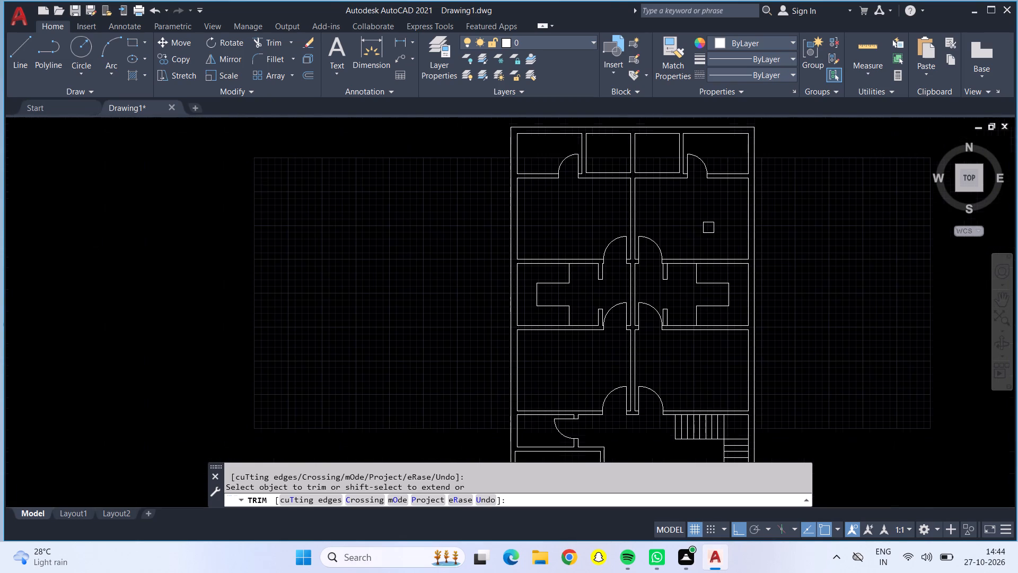
middle_click_drag(710, 385, 674, 288)
scroll(673, 281, "up", 1)
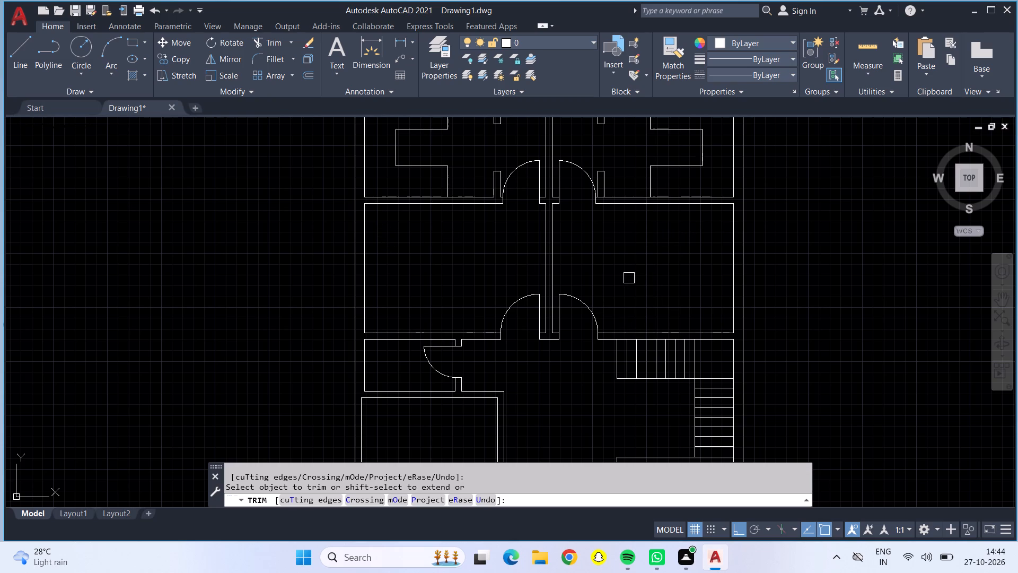
middle_click_drag(548, 377, 557, 179)
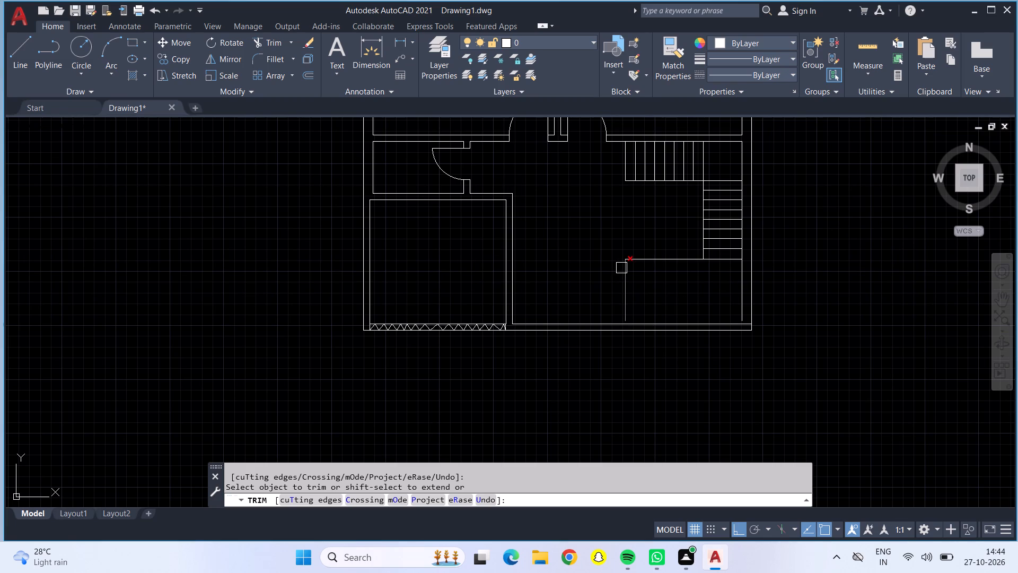
middle_click_drag(589, 270, 605, 338)
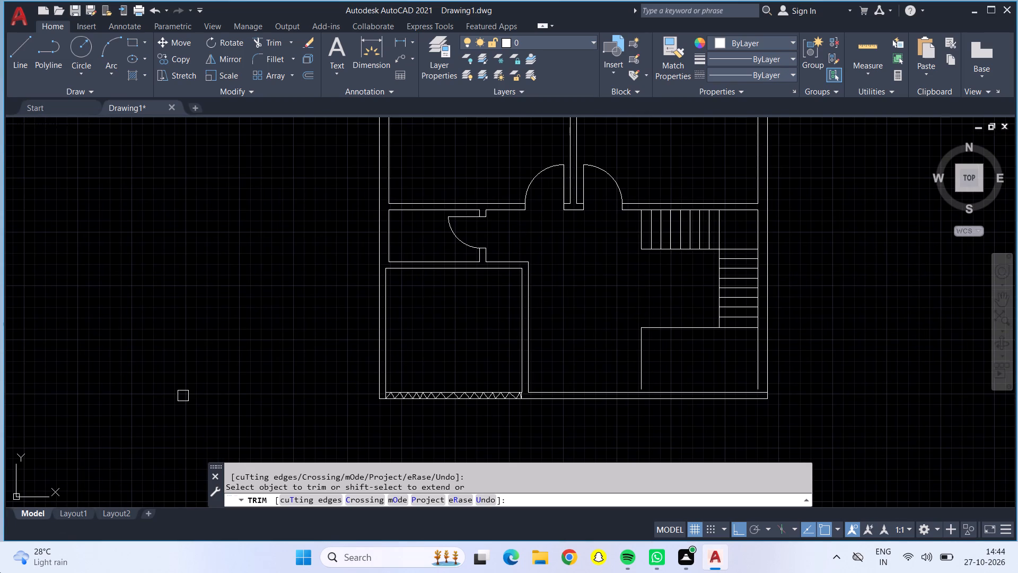
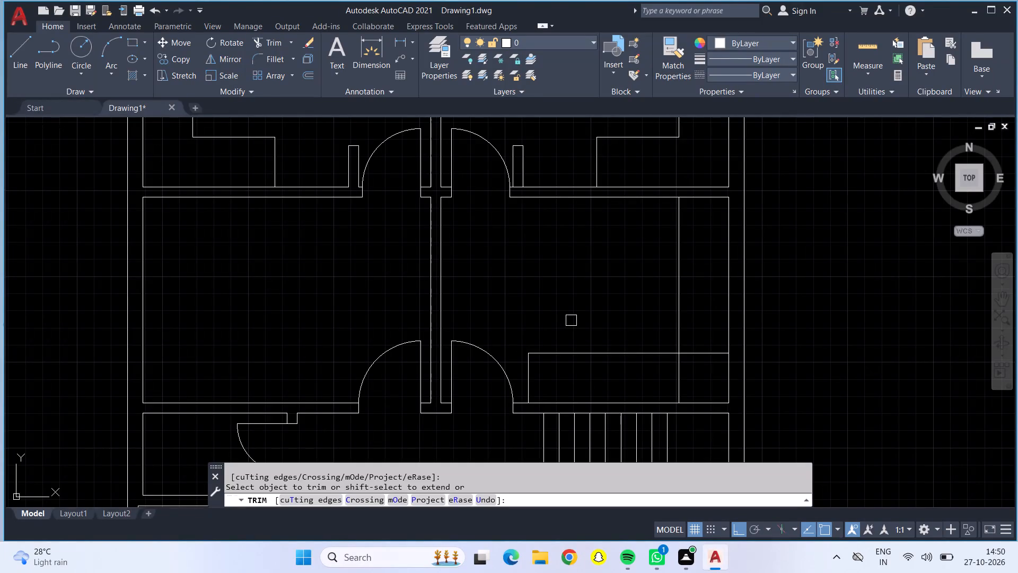
Trim the overlapping line ends at the inner corner of the right-hand room's L-shaped outline.
left_click(677, 378)
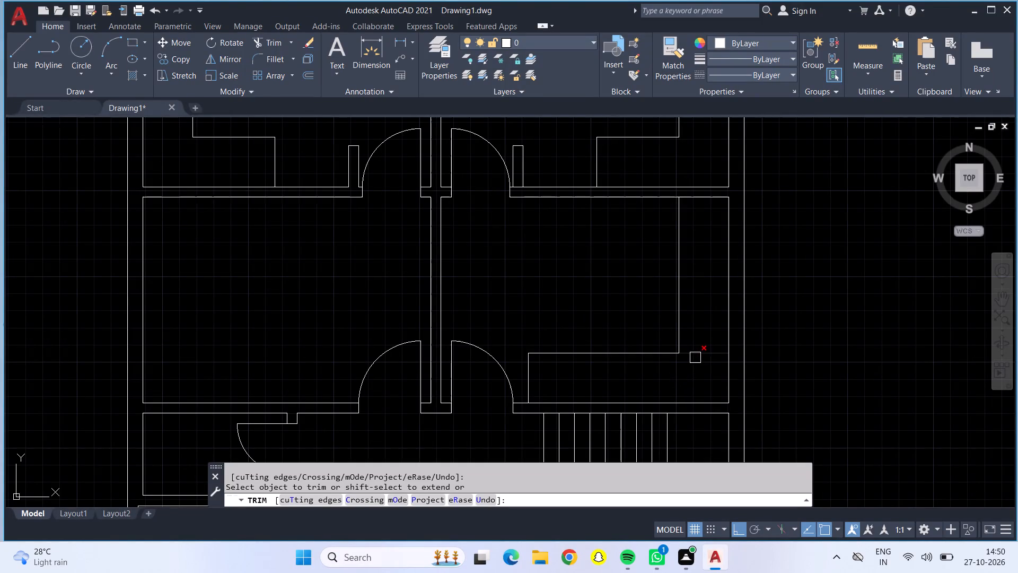
left_click(697, 353)
key("Escape")
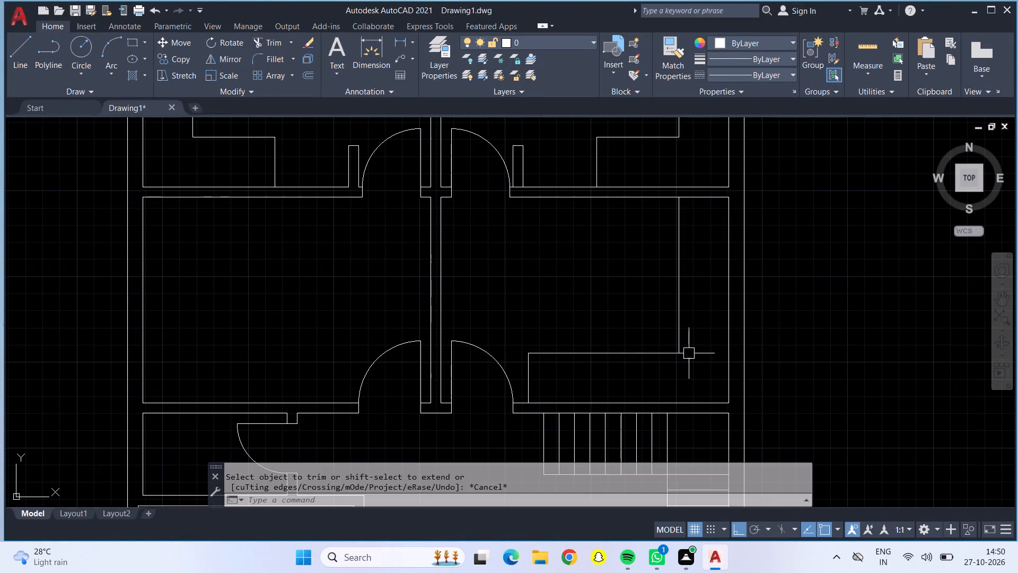
Offset the right-hand room's outer side wall line and lower wall line 2" into the room.
key("o")
key("Return")
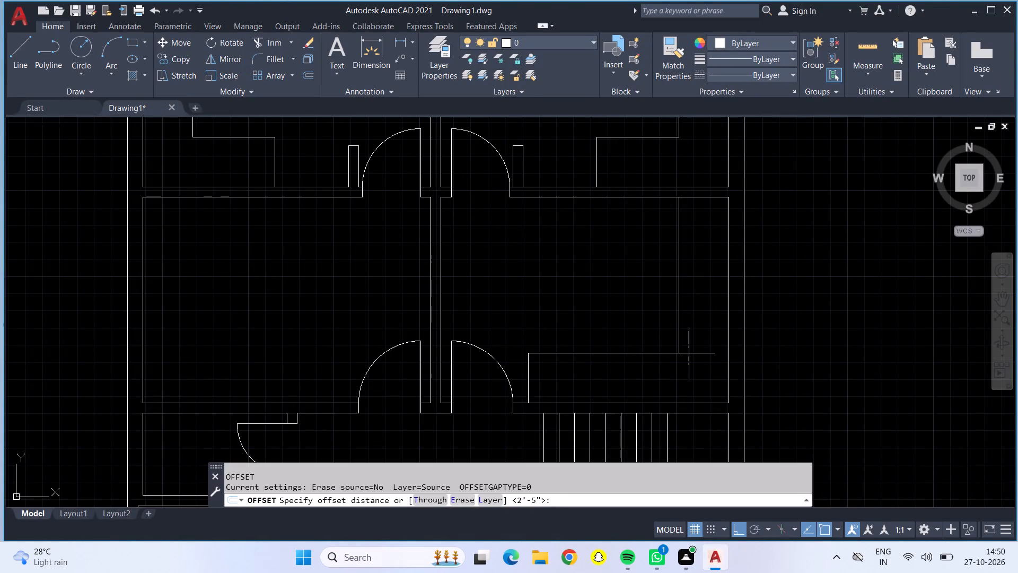
key("2")
key("shift+quotedbl")
key("Return")
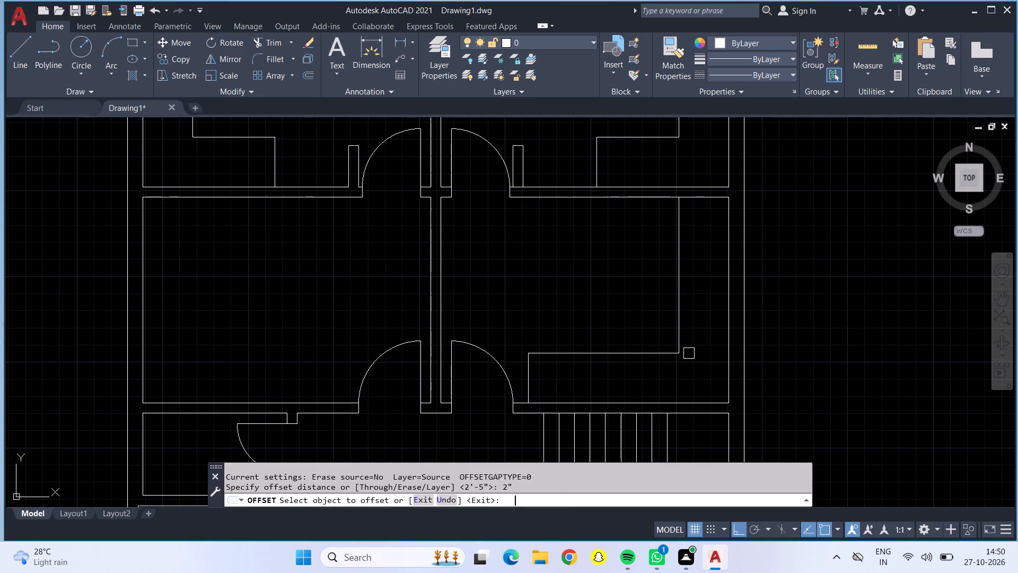
left_click(729, 343)
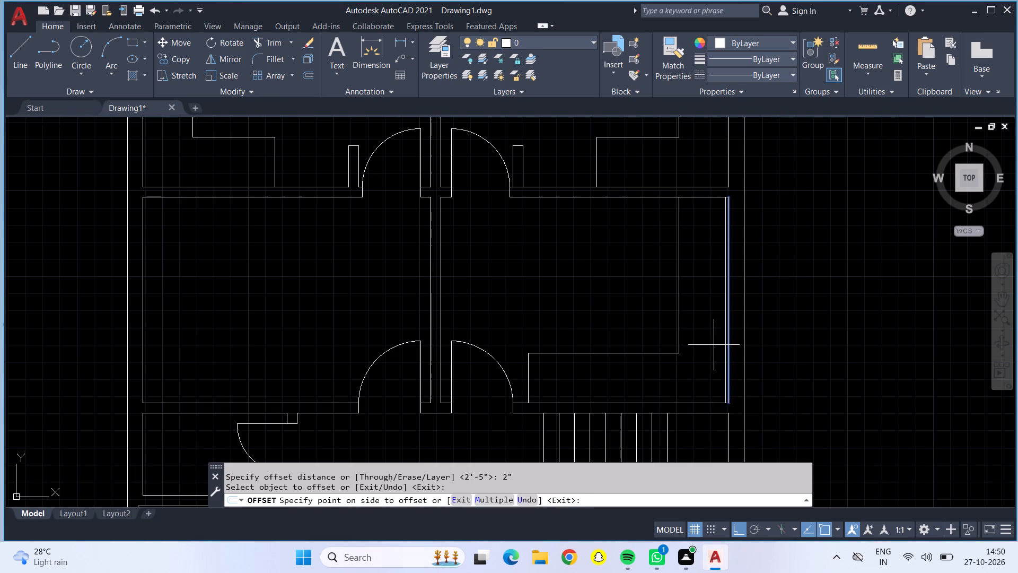
left_click(714, 345)
left_click(703, 404)
left_click(695, 348)
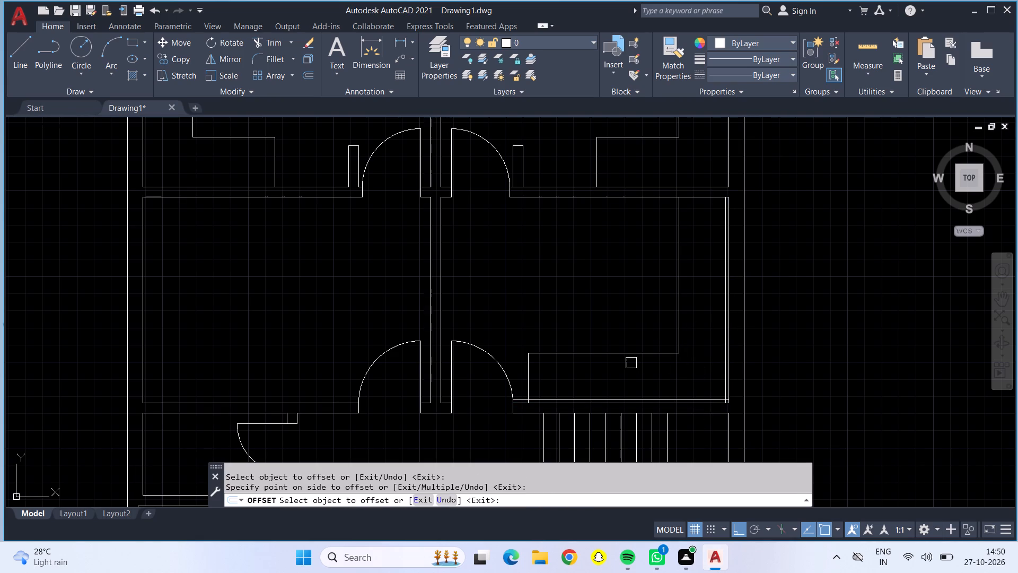
Trim the lower 2" offset line where it runs past the L-shape's end toward the door in the right-hand room.
left_click(270, 41)
scroll(523, 403, "up", 3)
left_click(508, 390)
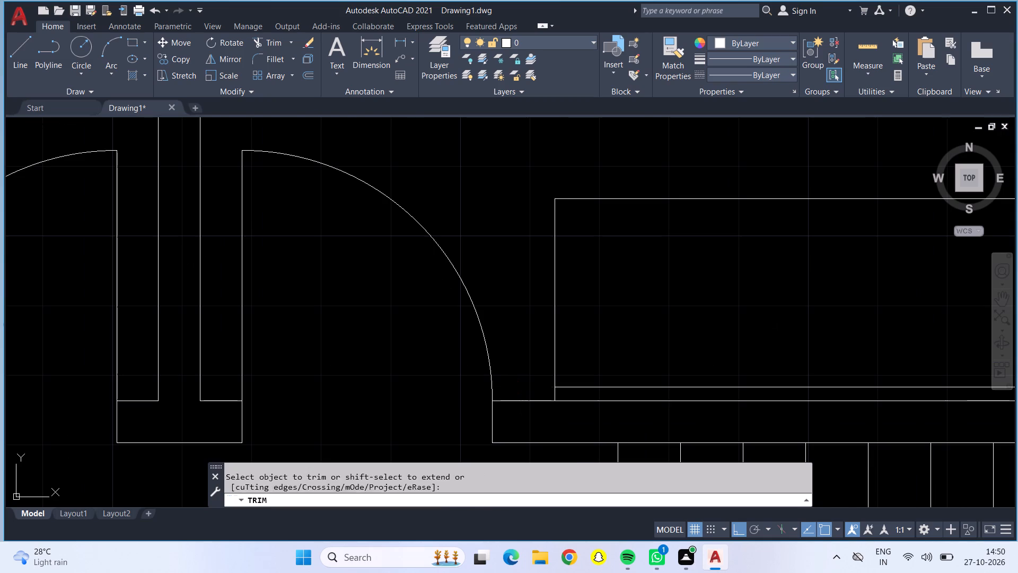
scroll(510, 390, "down", 3)
key("Escape")
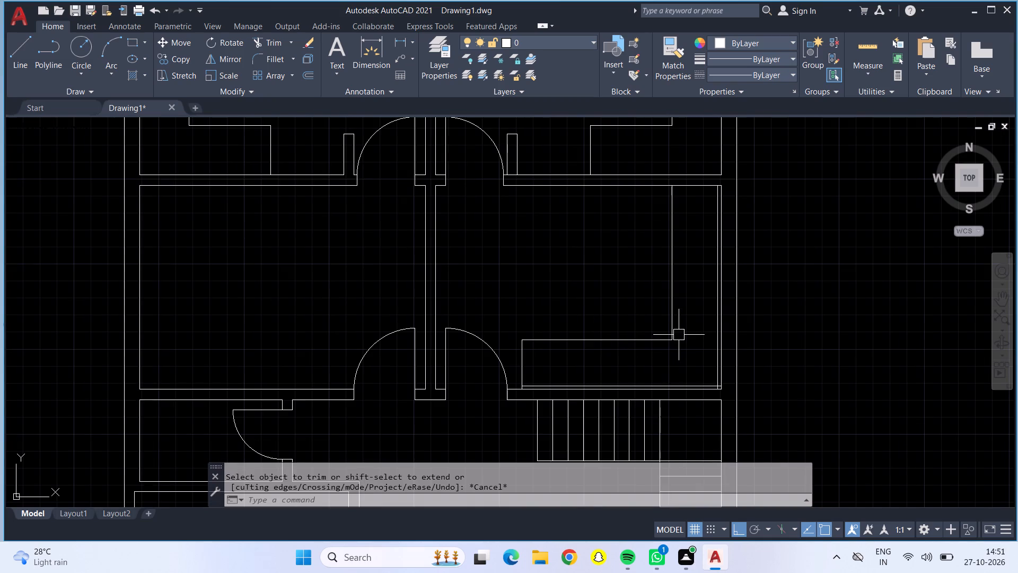
Offset the left-hand room's outer side wall line and lower wall line 2'5" into the room.
key("o")
key("Return")
type("2'5\"")
key("Return")
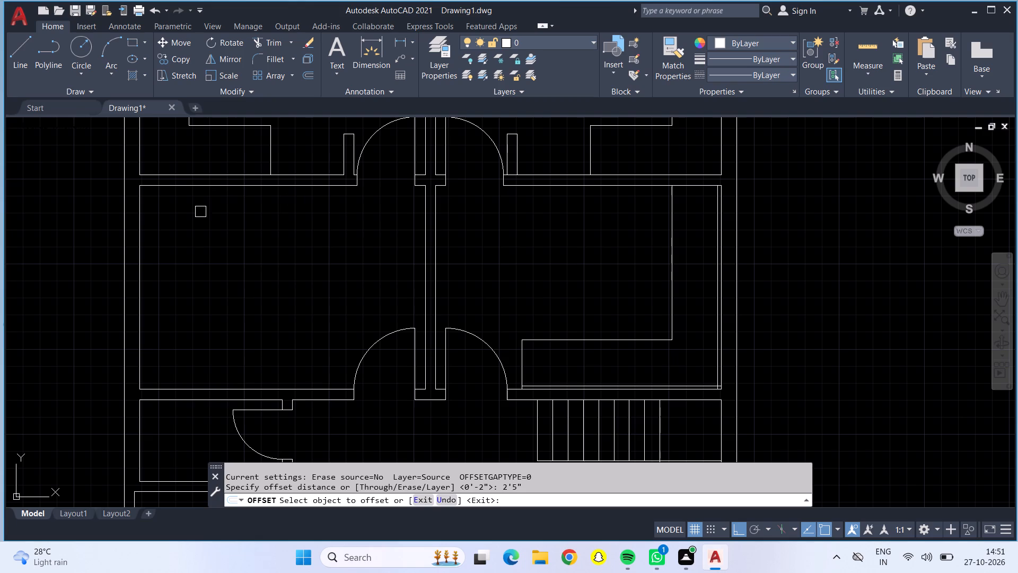
left_click(140, 265)
left_click(217, 281)
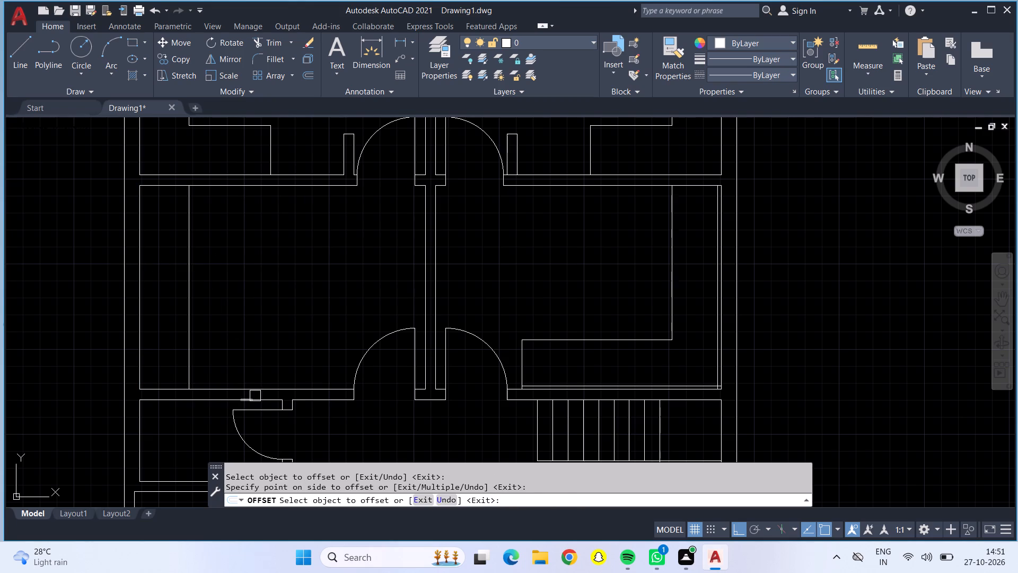
left_click(257, 387)
left_click(250, 359)
key("Escape")
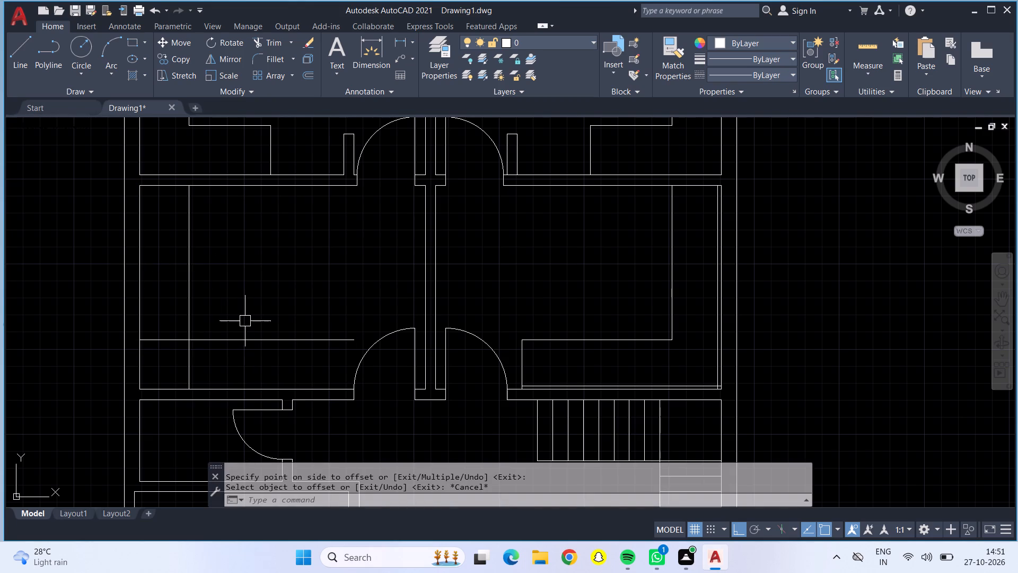
Trim both crossing ends of the 2'5" offset lines to form a clean L-shaped corner in the left-hand room.
left_click(259, 38)
left_click_drag(162, 324, 213, 369)
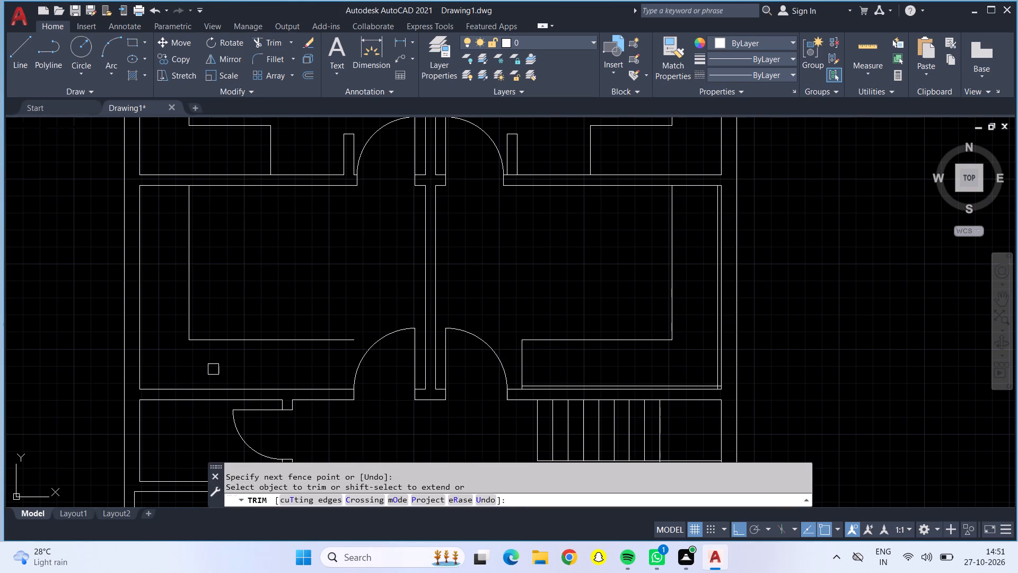
key("Escape")
Offset the left-hand room's outer side wall line and lower wall line 2" into the room.
key("o")
key("Return")
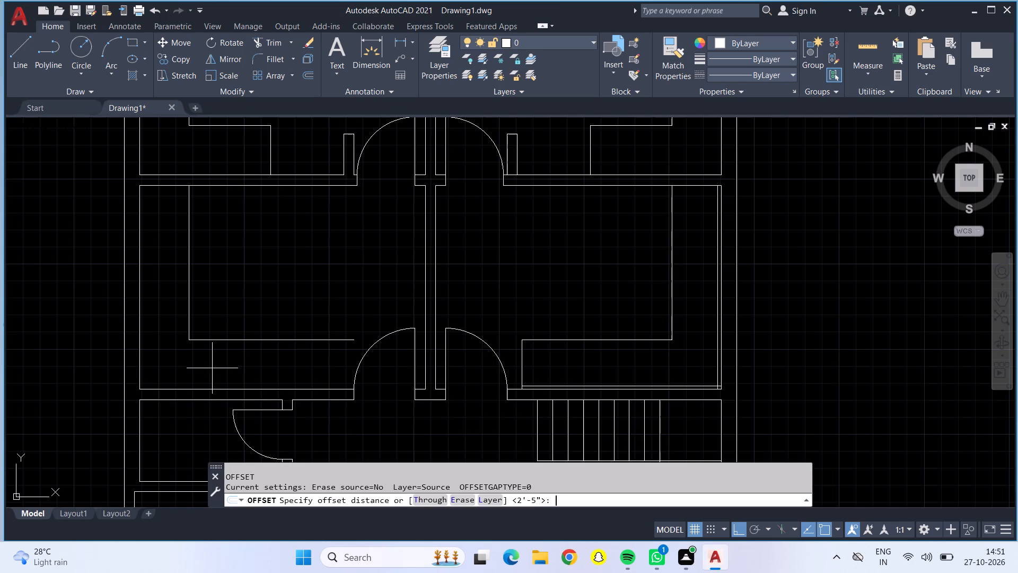
type("2\"")
key("Return")
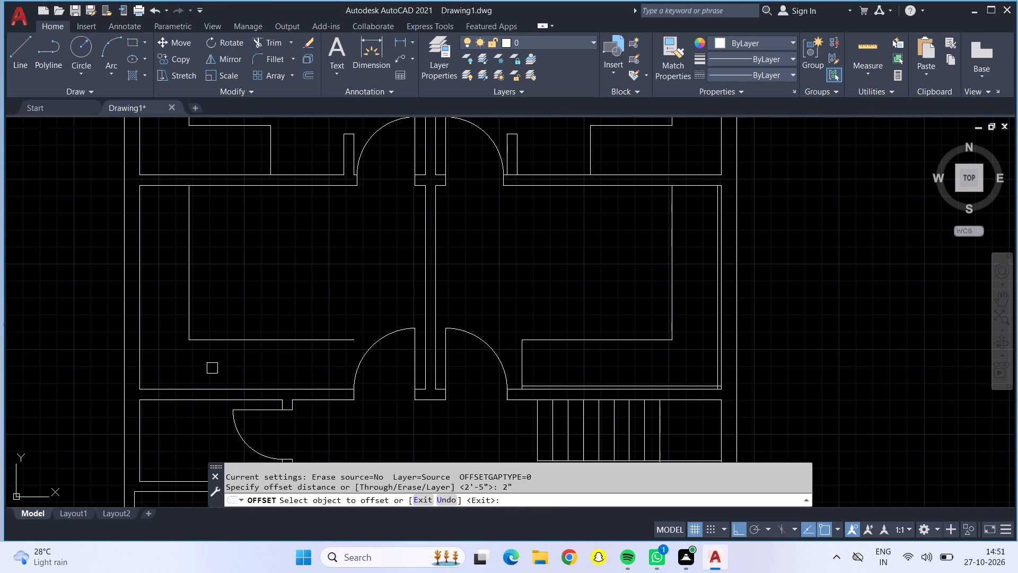
left_click_drag(139, 293, 161, 302)
left_click(162, 303)
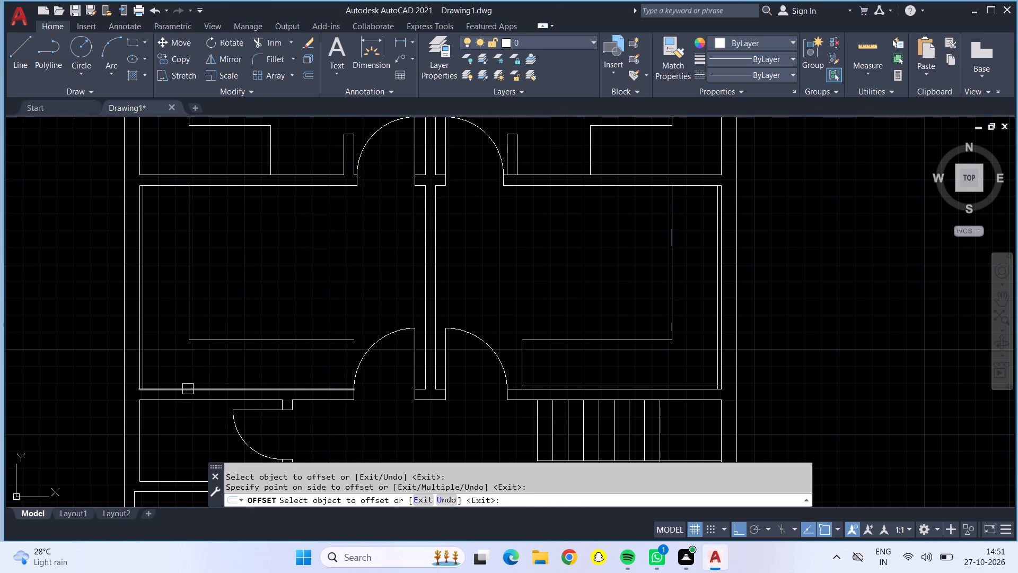
left_click(188, 389)
left_click(191, 377)
key("Escape")
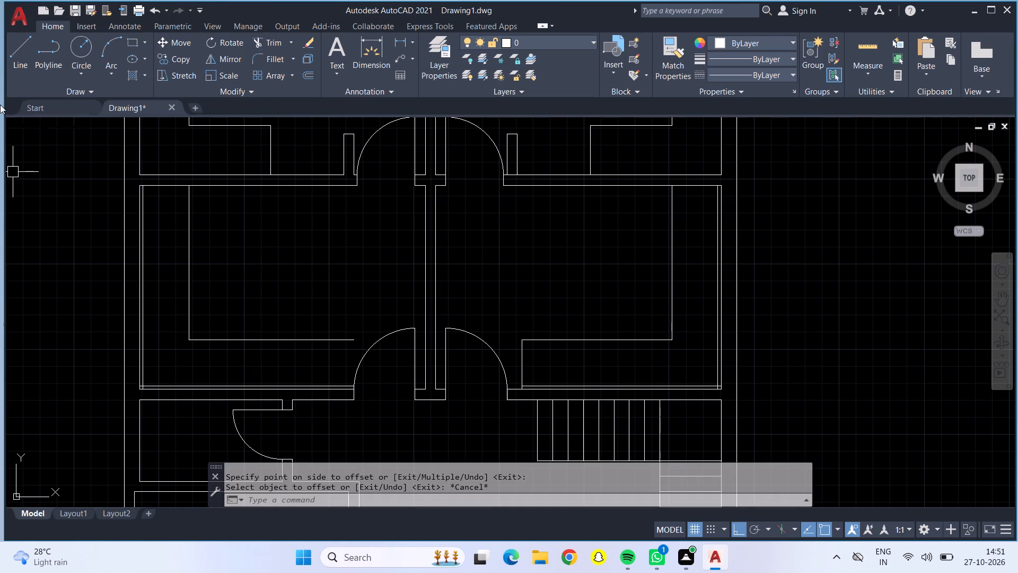
Draw a vertical line near the left-hand room's lower door, from the L-shape's horizontal edge down to the lower wall.
left_click_drag(25, 40, 34, 52)
left_click_drag(29, 38, 31, 47)
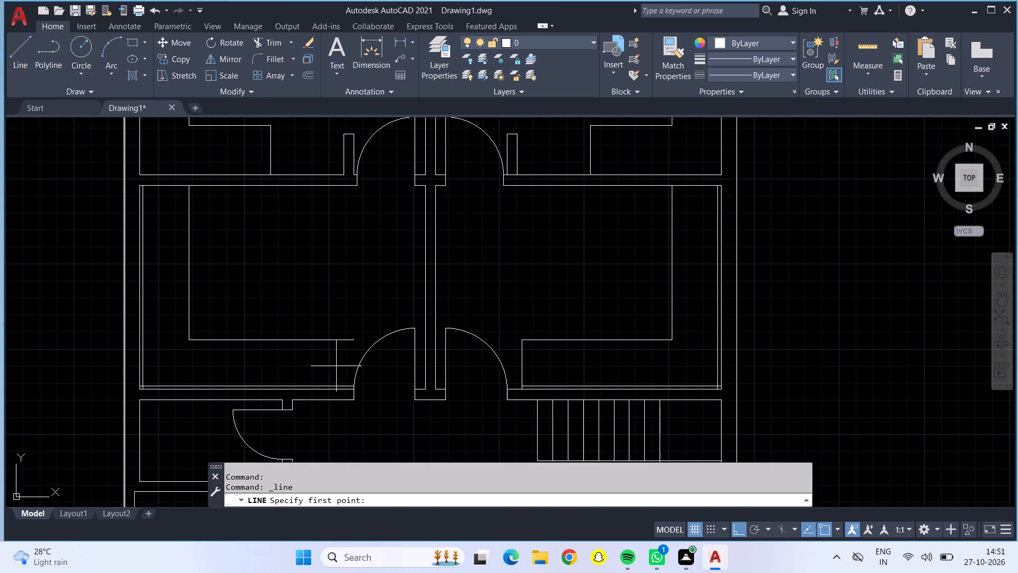
left_click(337, 340)
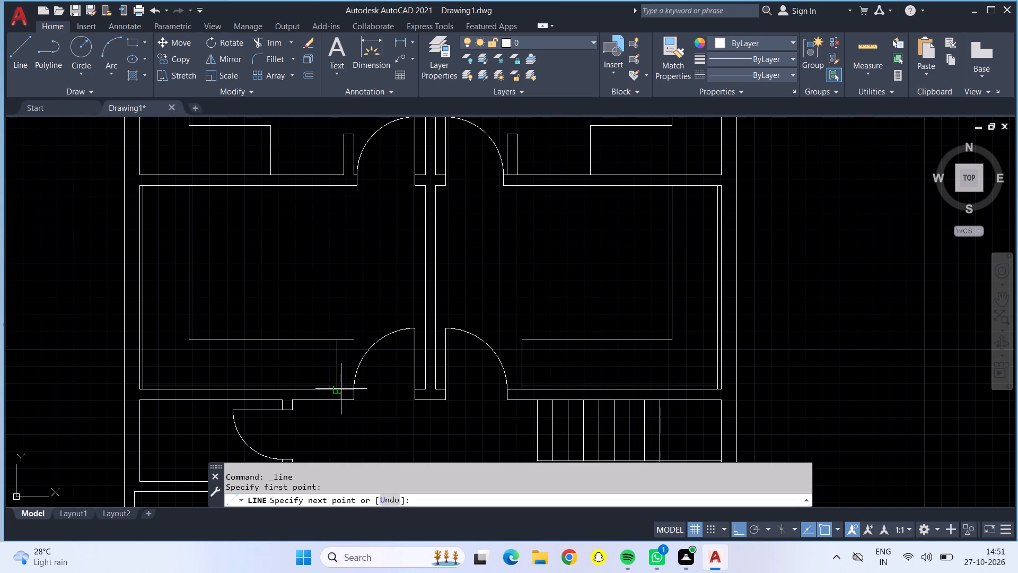
left_click(334, 390)
key("Escape")
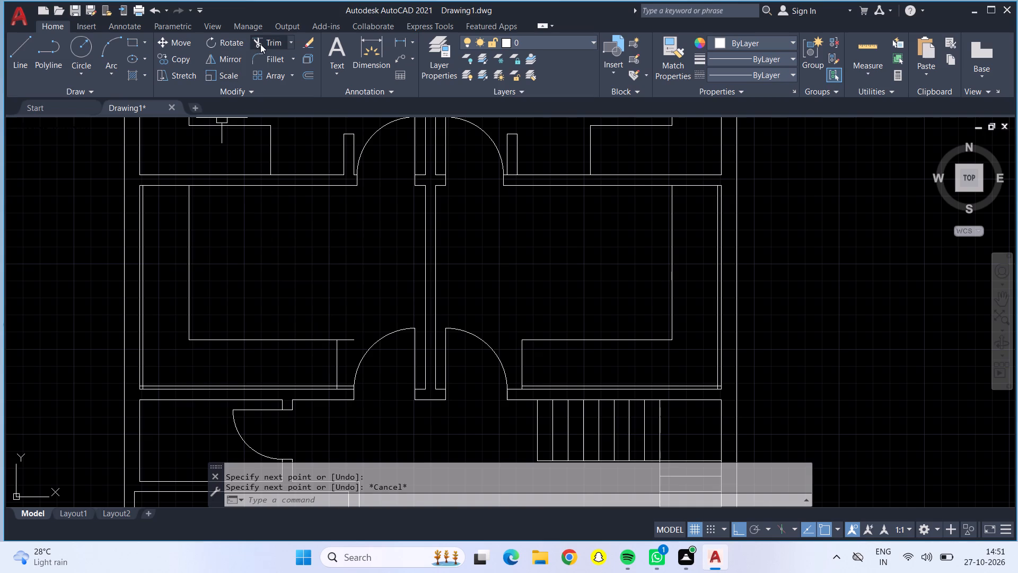
Trim the L-shape's horizontal edge and the lower 2" offset line where they extend past the new end line.
left_click(260, 44)
left_click(352, 340)
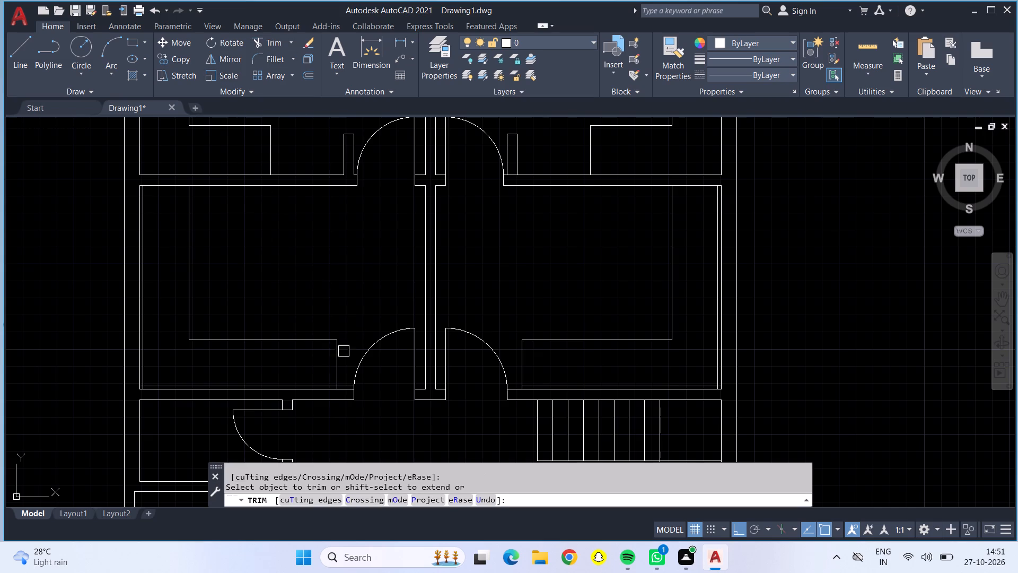
scroll(327, 402, "up", 4)
left_click(407, 300)
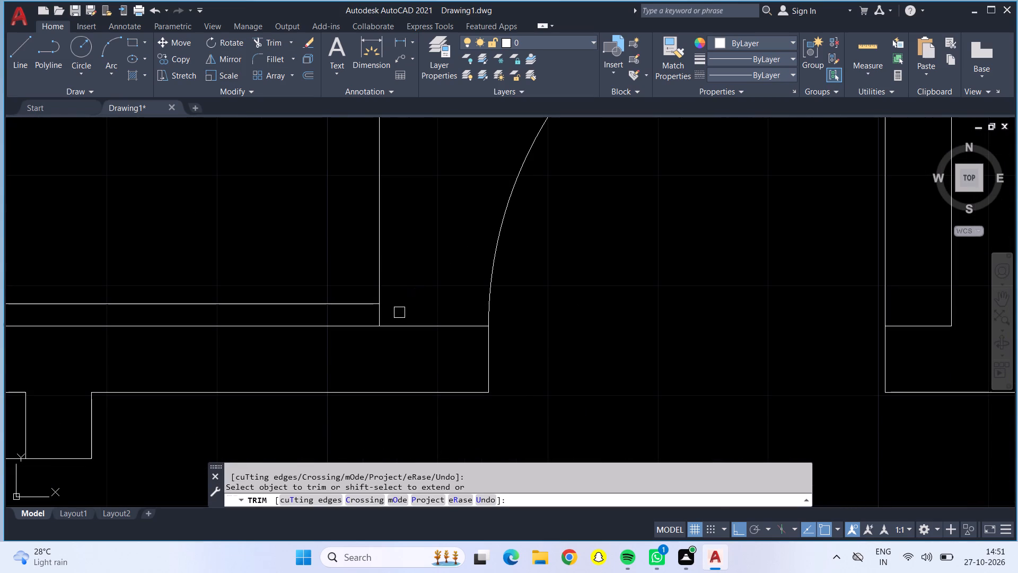
scroll(375, 312, "down", 4)
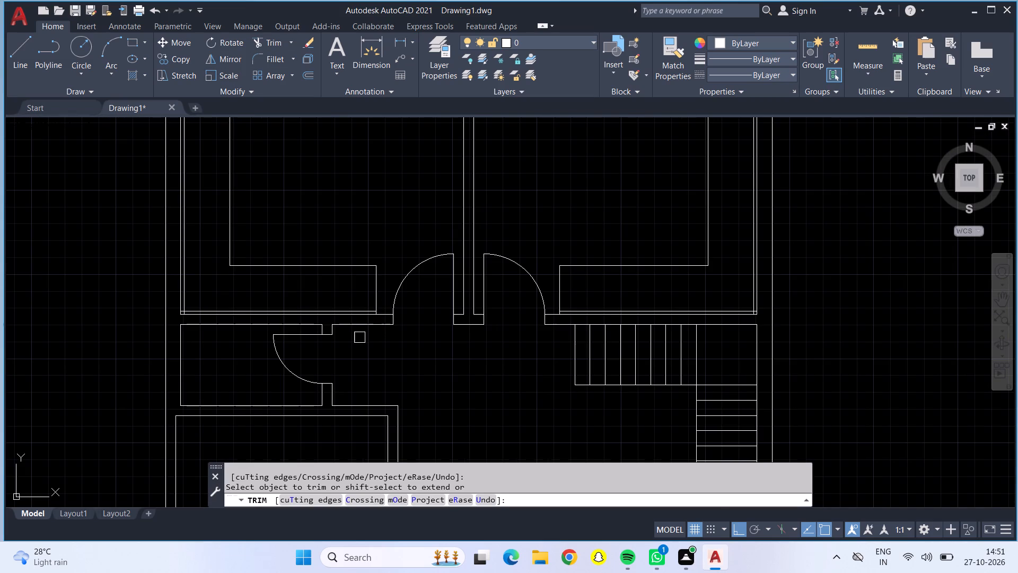
middle_click_drag(348, 281, 423, 351)
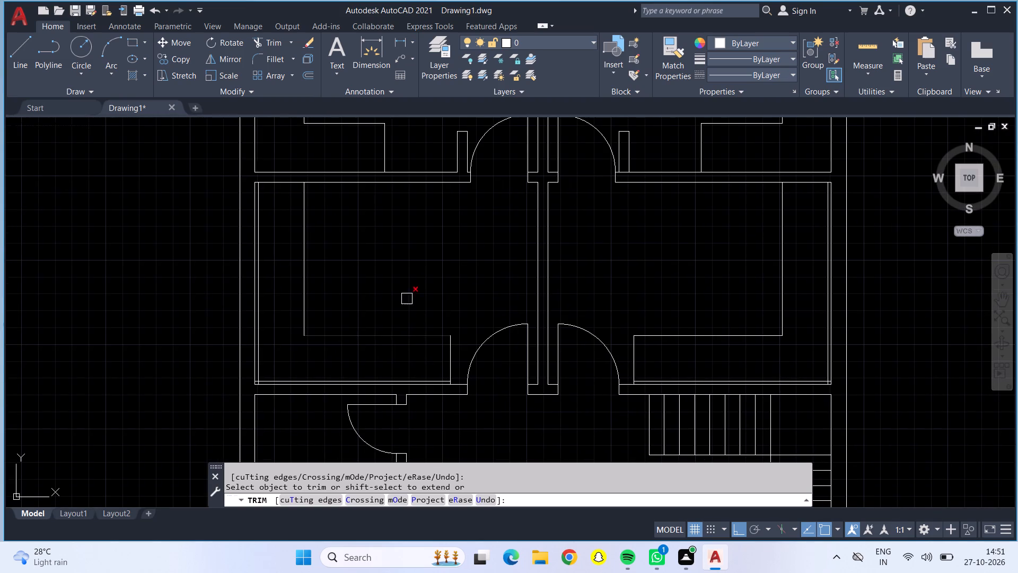
key("Escape")
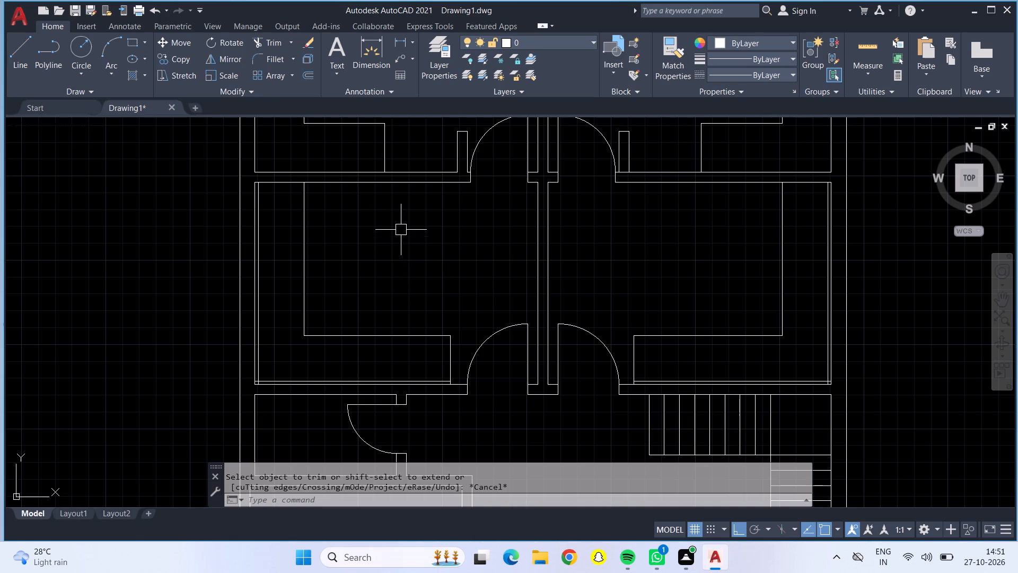
Examine the L-shaped outlines in both rooms and the surrounding floor plan.
scroll(400, 229, "down", 1)
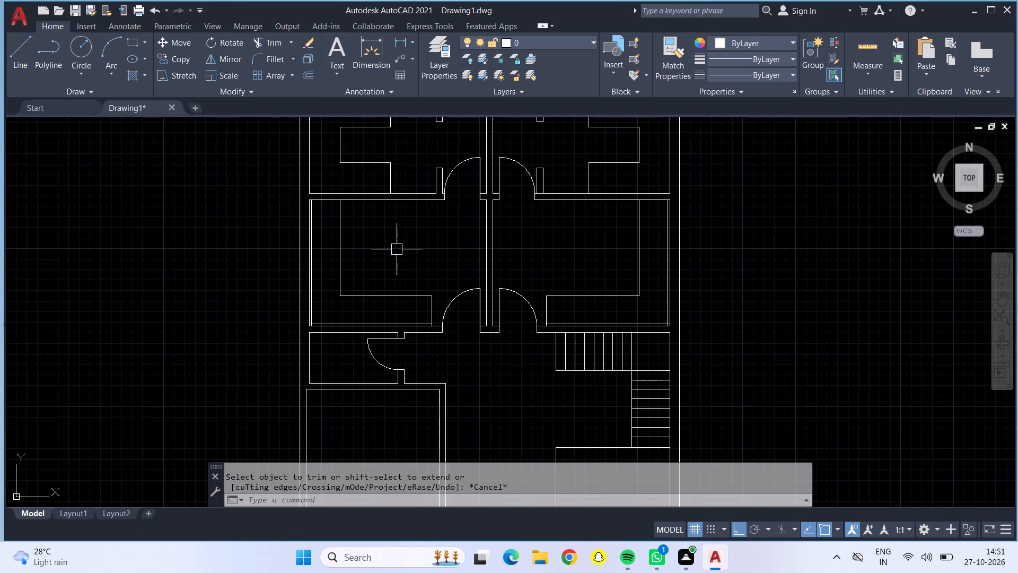
scroll(397, 249, "up", 1)
middle_click_drag(411, 247, 381, 310)
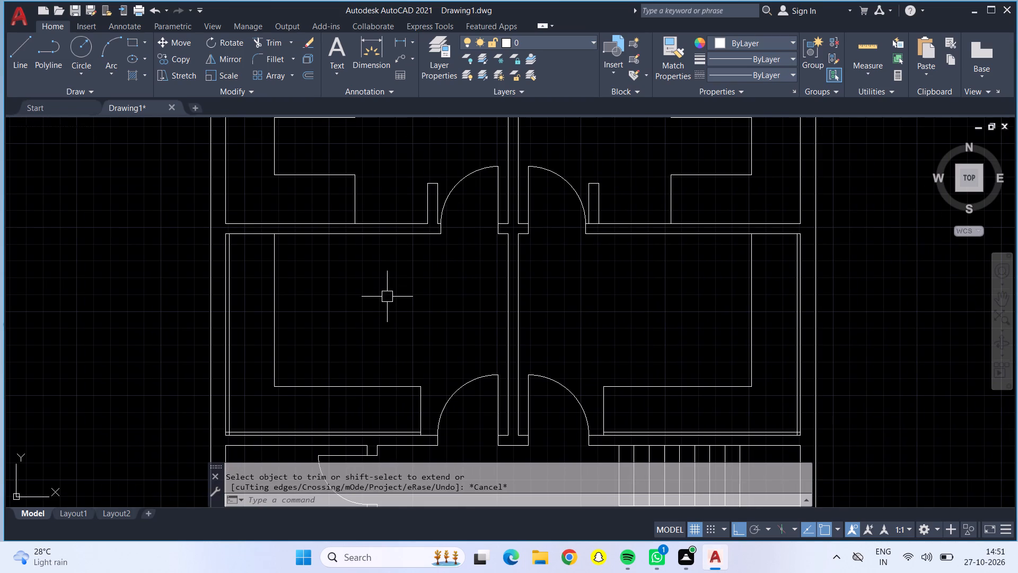
scroll(456, 302, "down", 1)
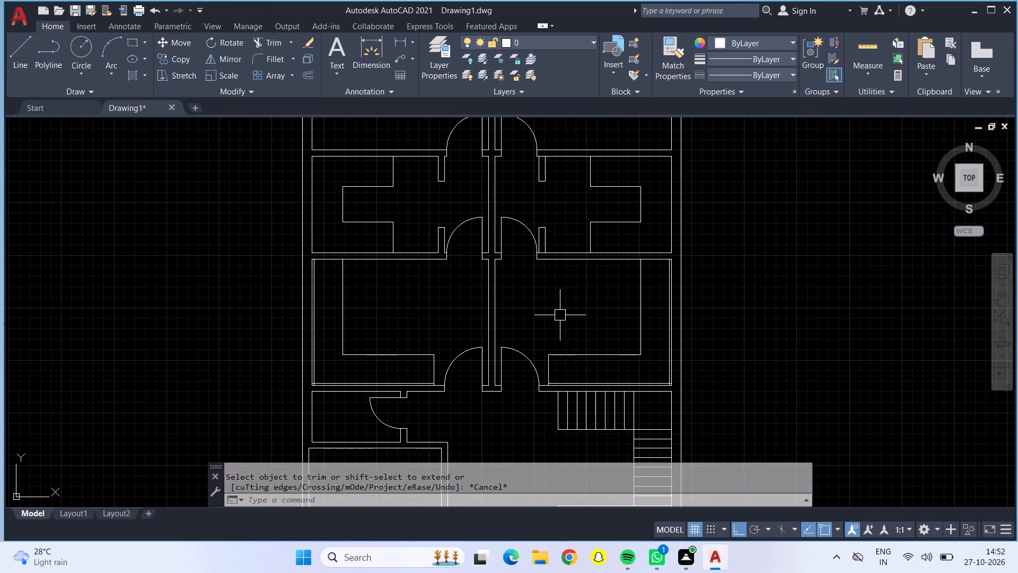
middle_click_drag(561, 312, 551, 249)
scroll(561, 312, "down", 1)
middle_click(551, 249)
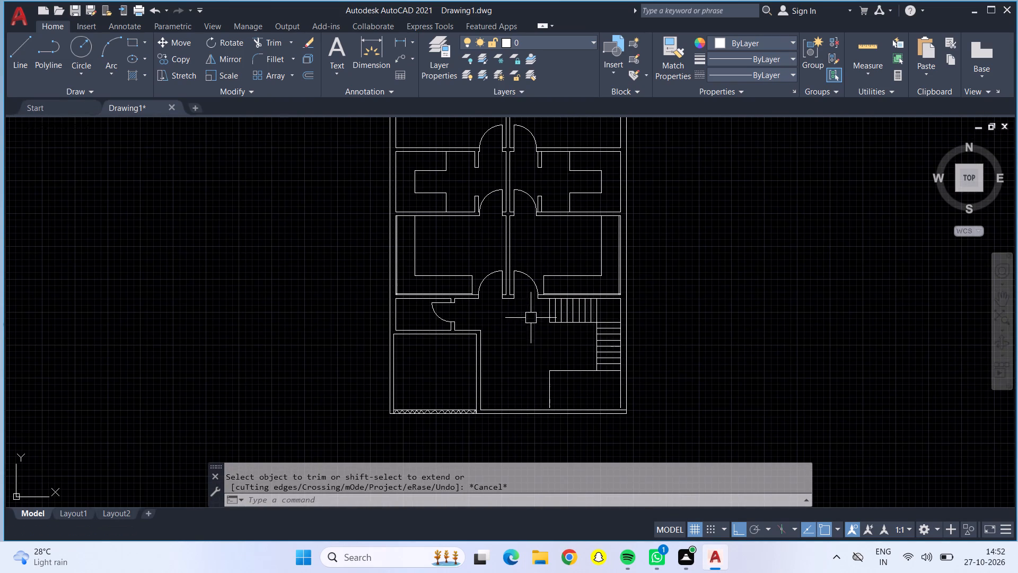
scroll(469, 225, "up", 3)
middle_click_drag(476, 232, 494, 254)
scroll(497, 255, "down", 1)
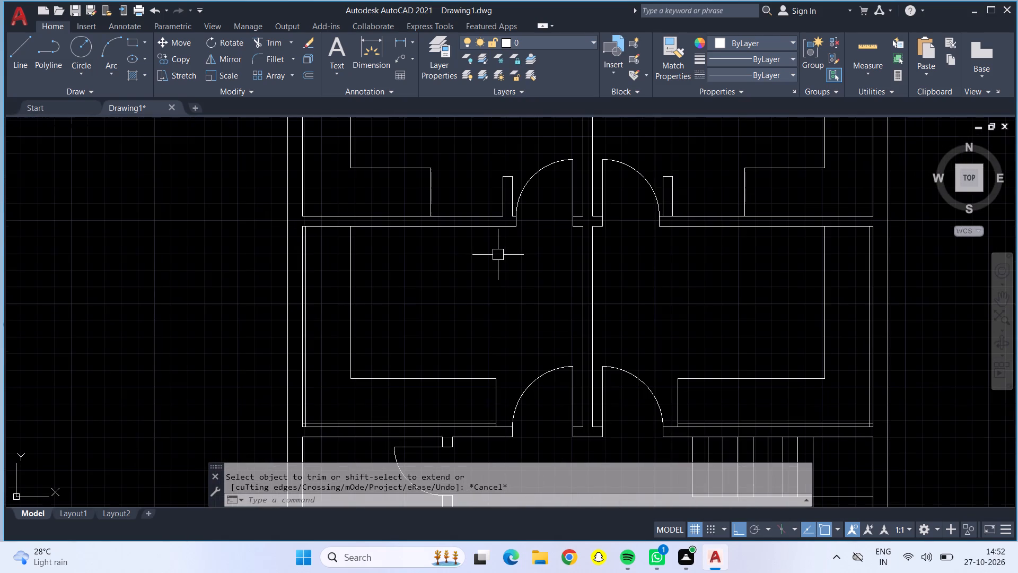
middle_click_drag(505, 258, 535, 289)
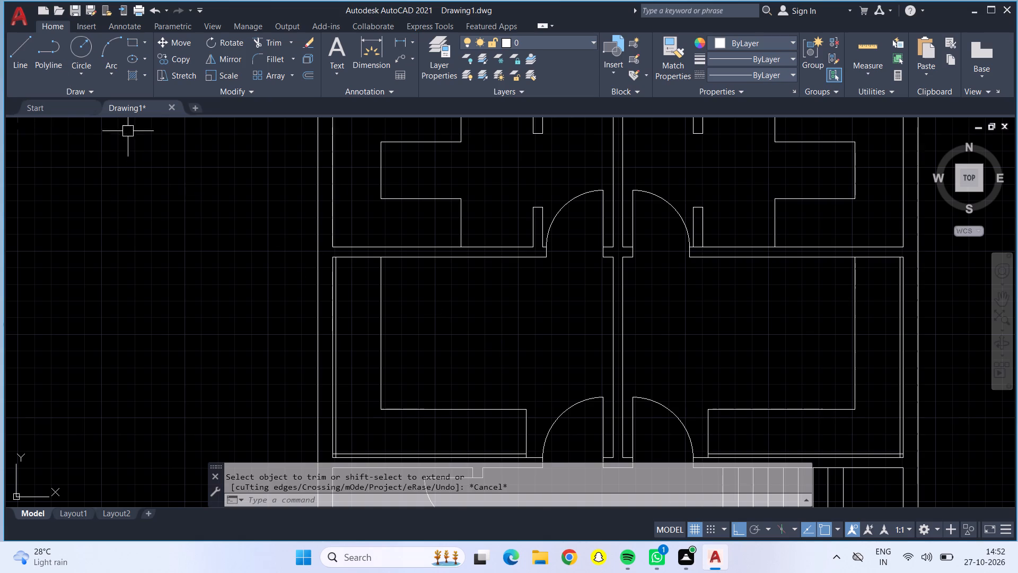
Draw a rectangular outline 4' wide and 6" deep against the left-hand room's upper wall, just inside the L-shape's vertical edge.
left_click(28, 44)
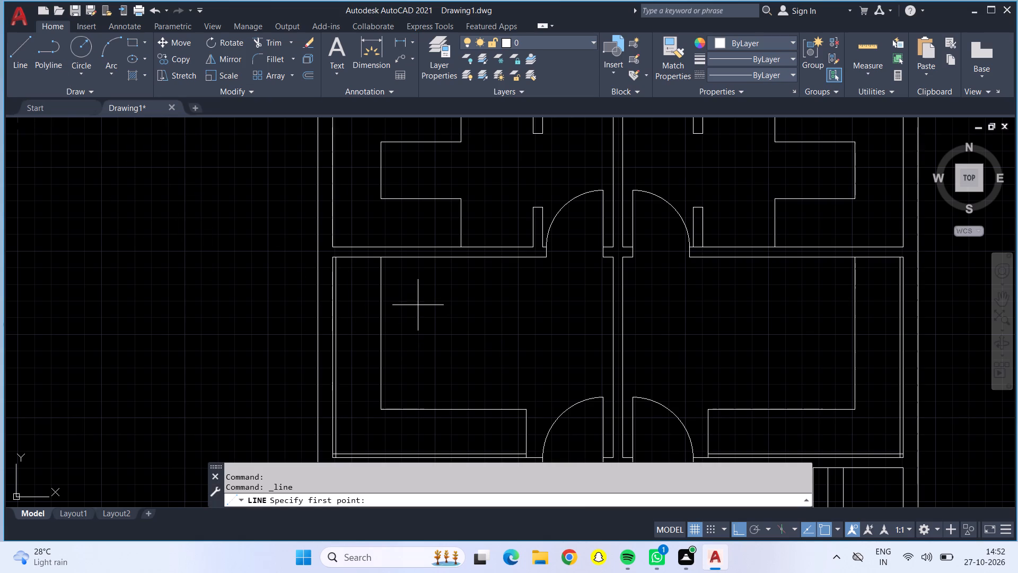
left_click(409, 258)
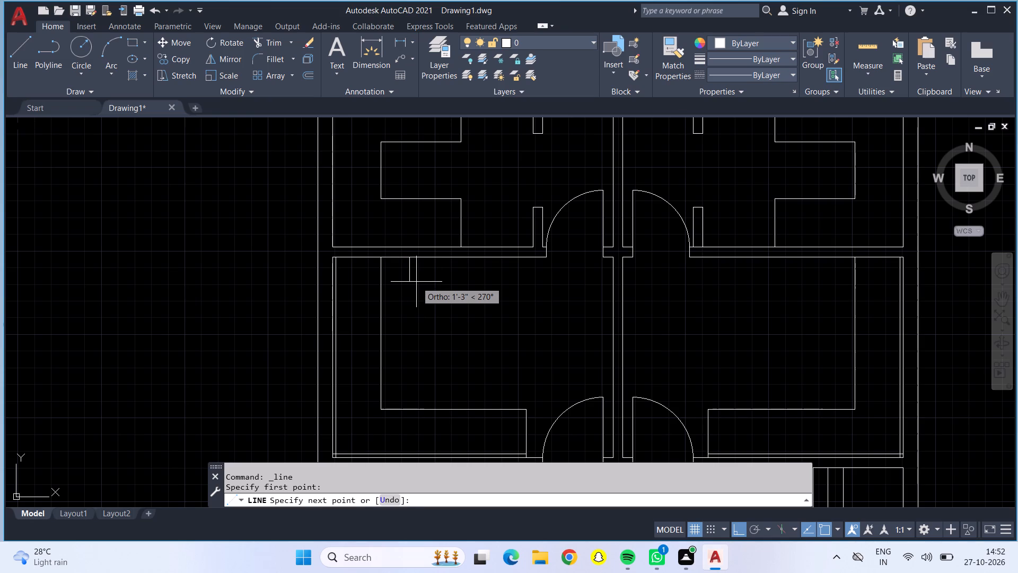
type("3\"")
key("Return")
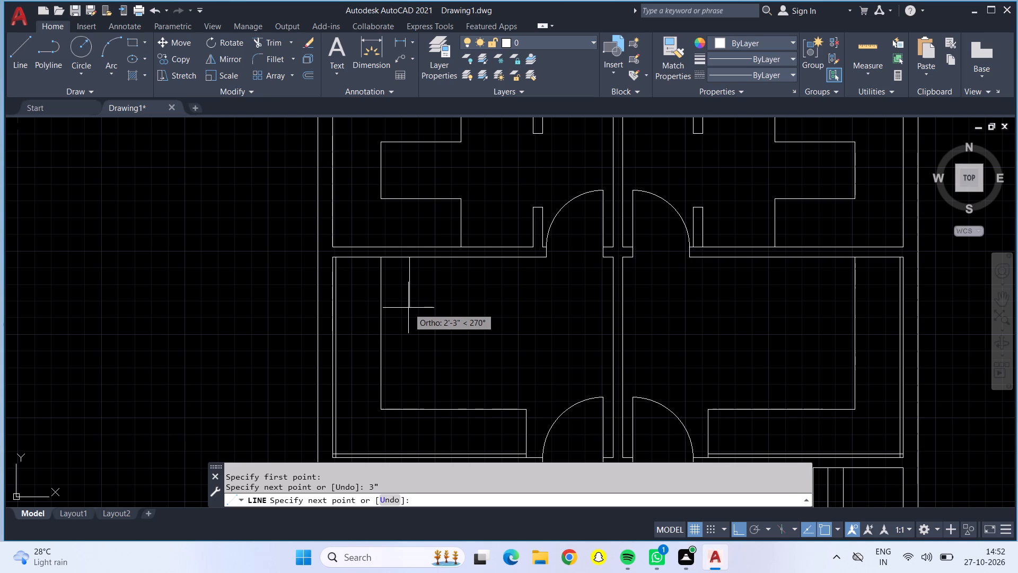
type("3\"")
key("Return")
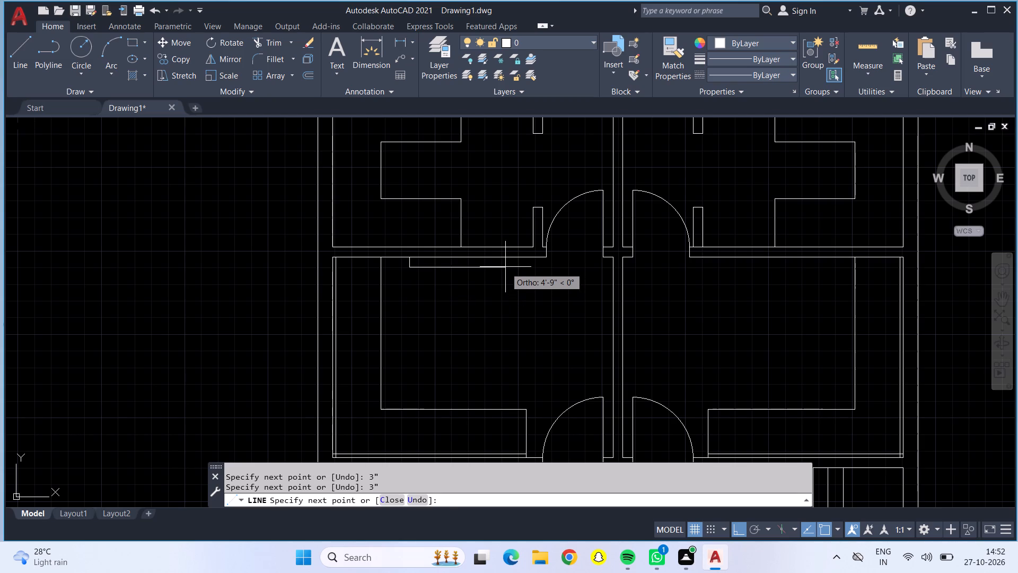
type("4'")
key("Return")
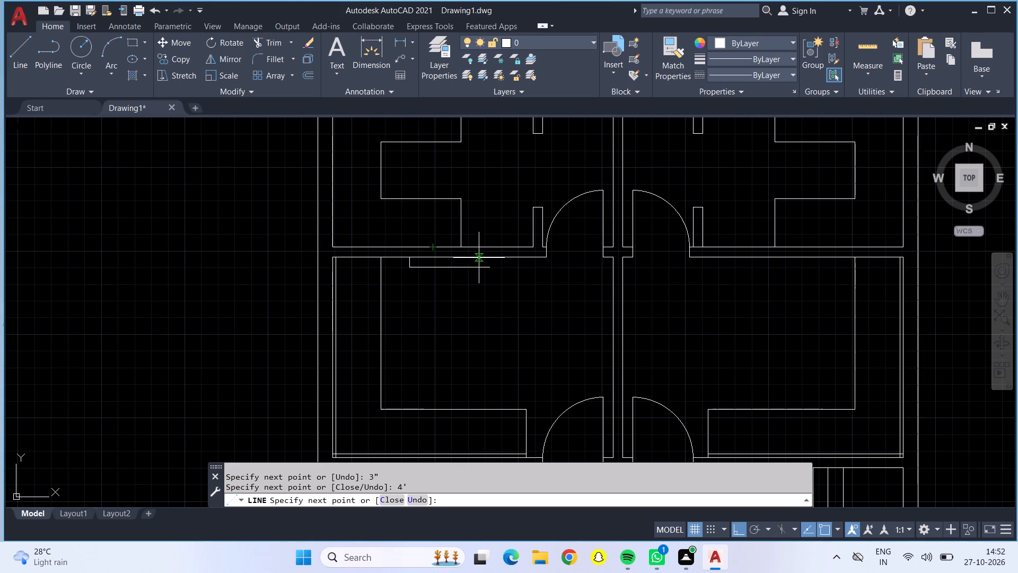
left_click(490, 255)
key("Escape")
Draw a matching 4' by 6" rectangular outline against the right-hand room's upper wall, just inside its L-shape's vertical edge.
left_click(17, 48)
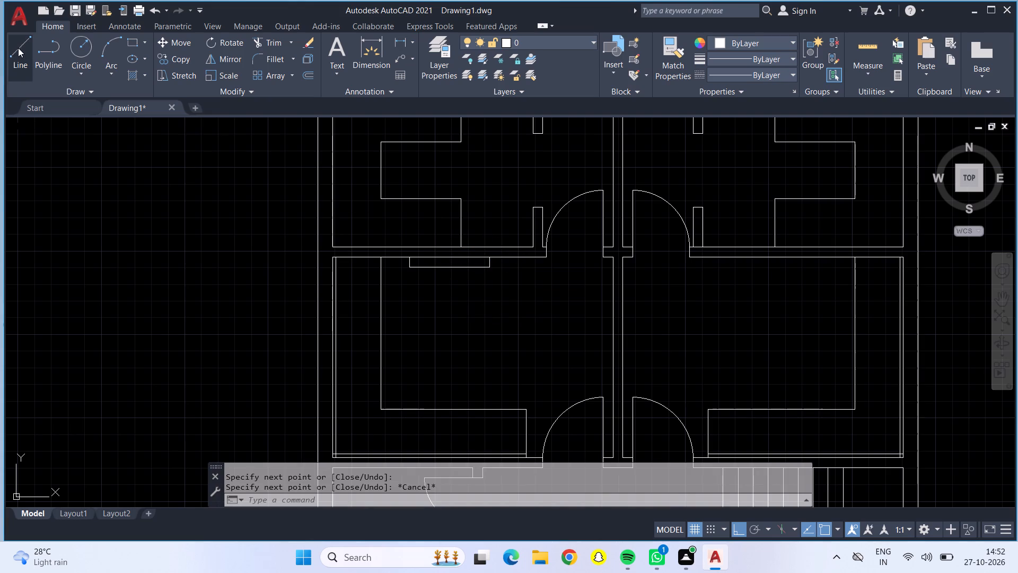
left_click(831, 257)
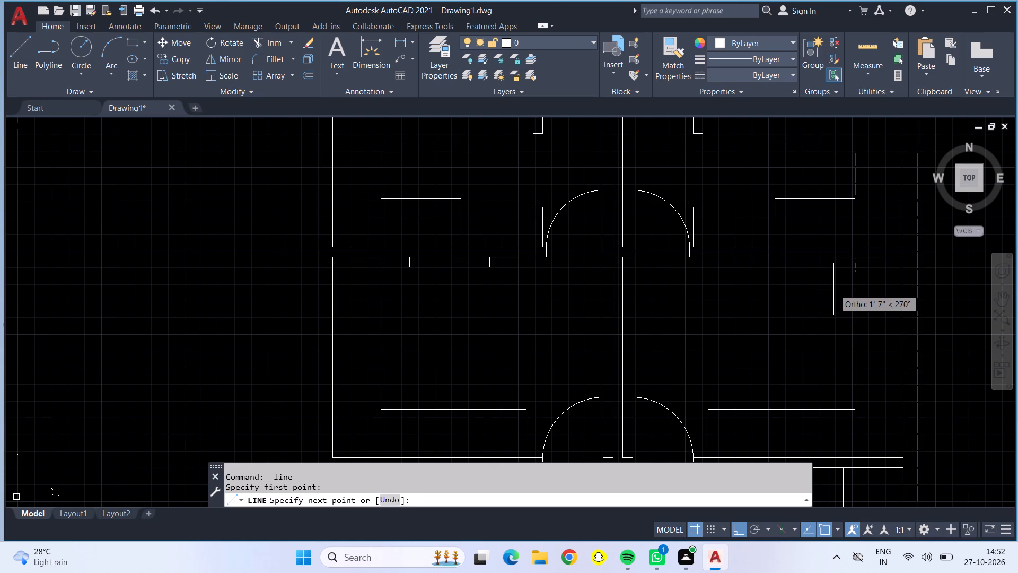
type("6\"")
key("Return")
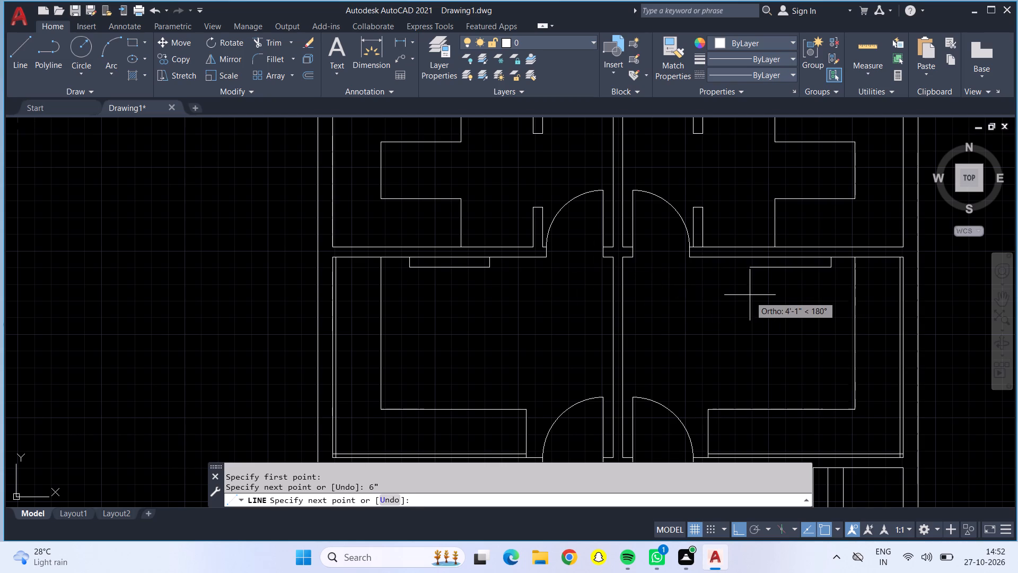
type("4'")
key("Return")
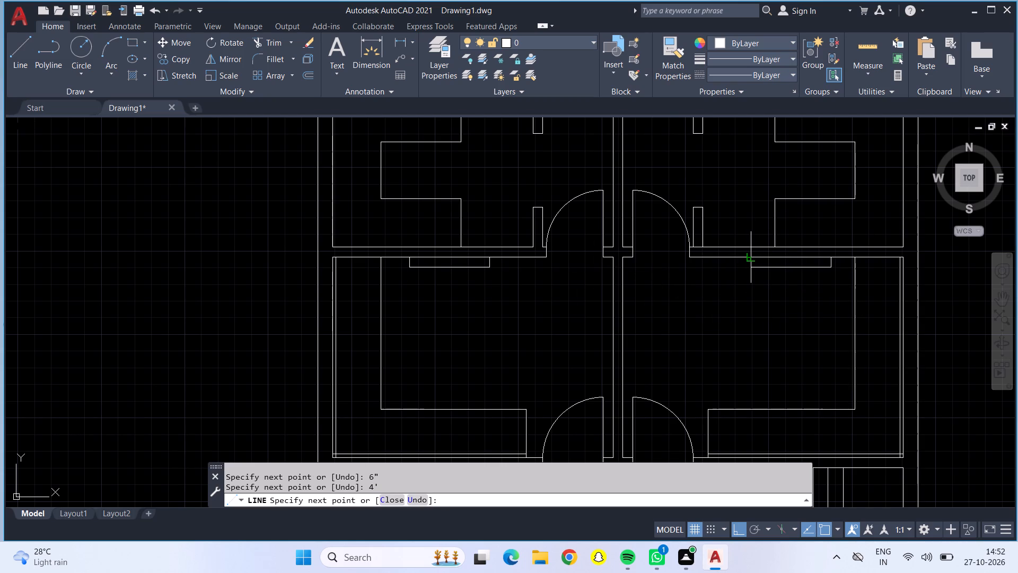
left_click(750, 255)
key("Escape")
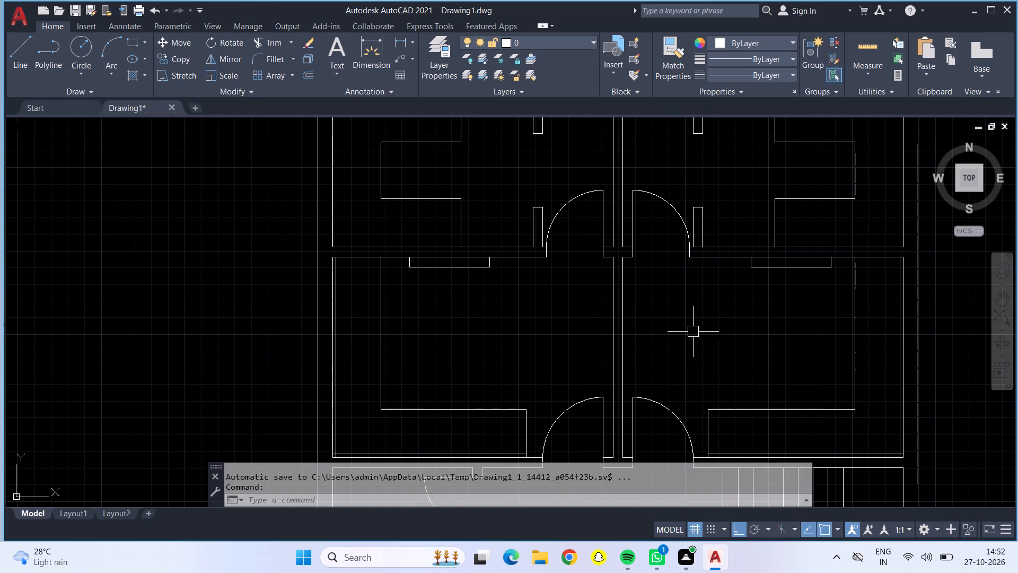
Draw an inner outline 2' wide and 4" deep inside the left-hand room's wall rectangle, starting 1' from its outer end.
scroll(691, 336, "down", 1)
middle_click_drag(689, 338, 730, 358)
scroll(732, 359, "up", 2)
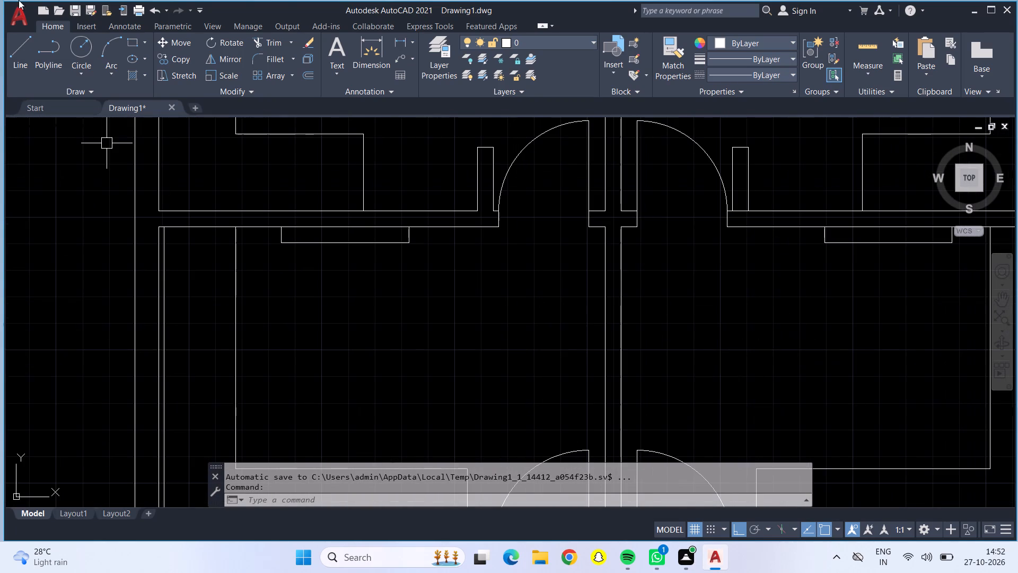
left_click(17, 47)
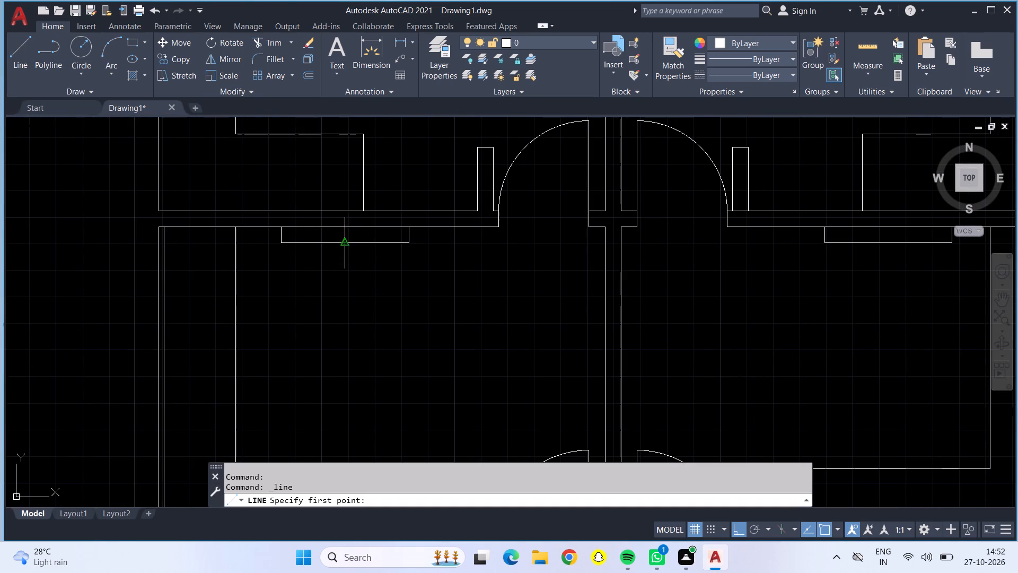
scroll(304, 231, "up", 2)
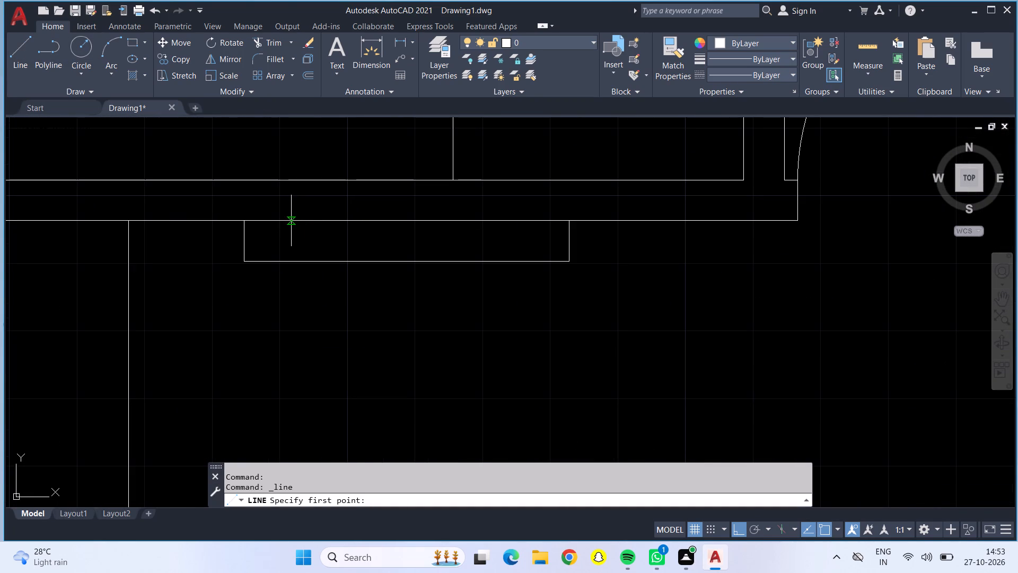
left_click(243, 216)
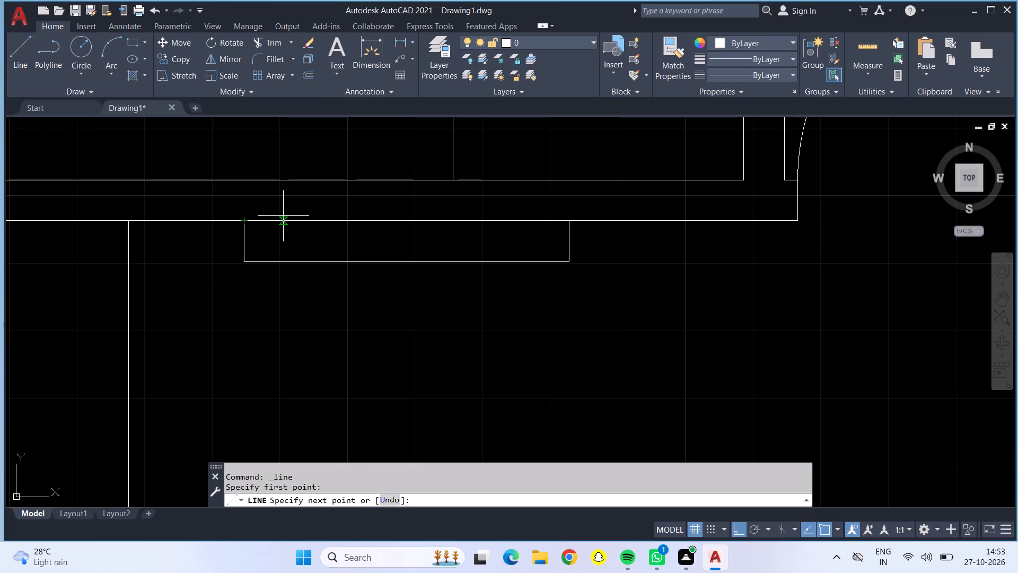
type("1'")
key("Return")
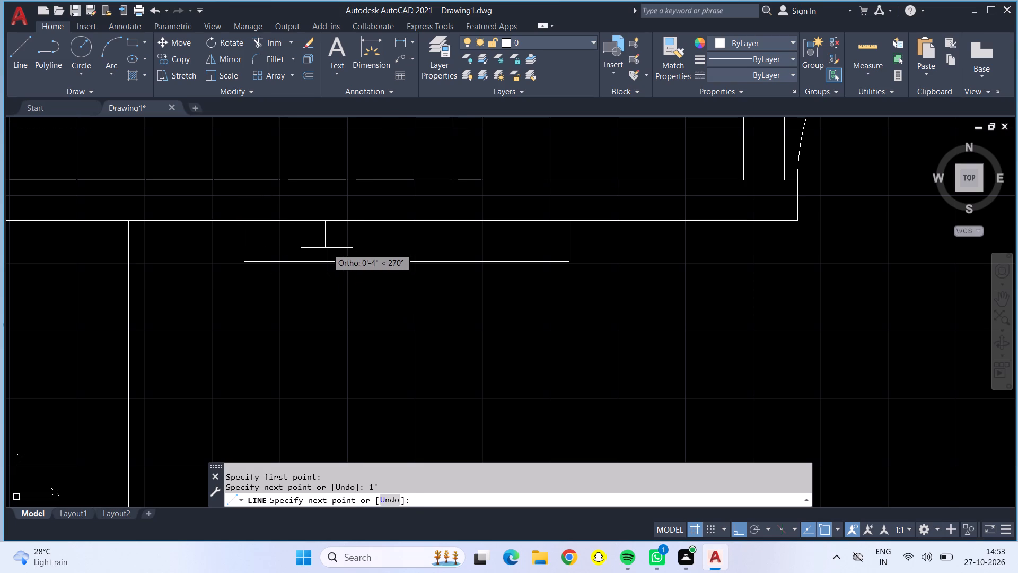
type("4\"")
key("Return")
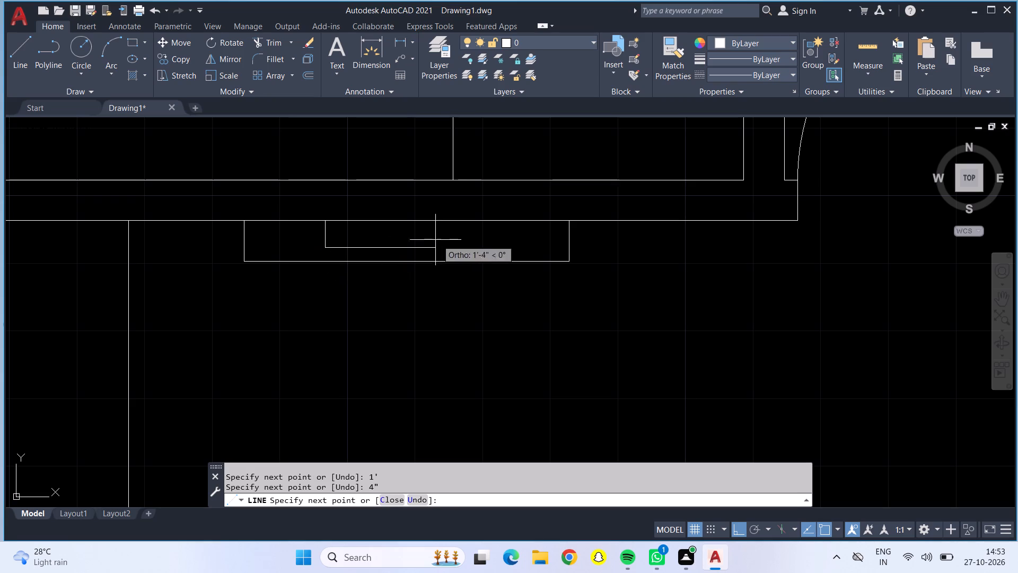
type("3'")
key("Return")
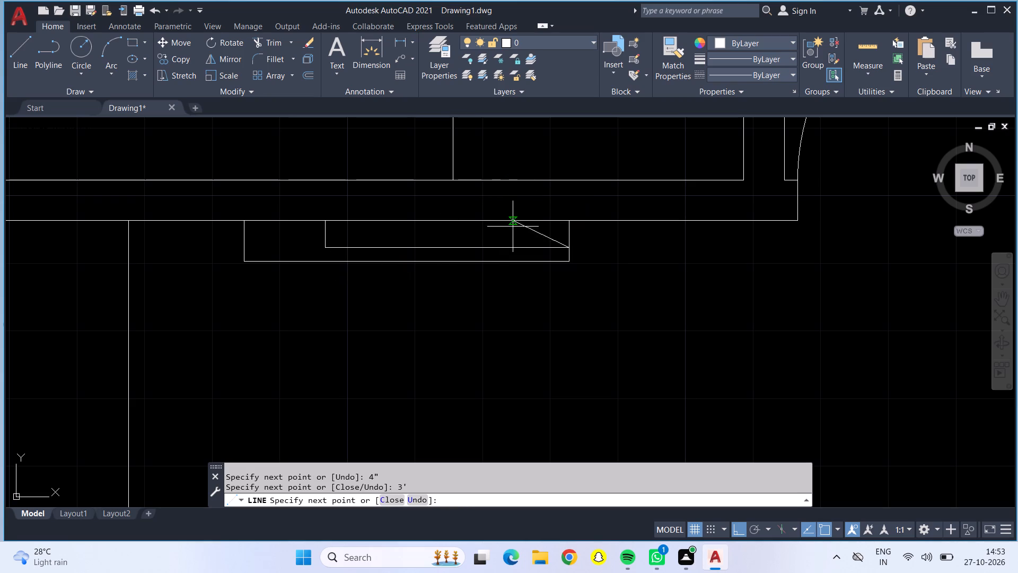
key("ctrl+z")
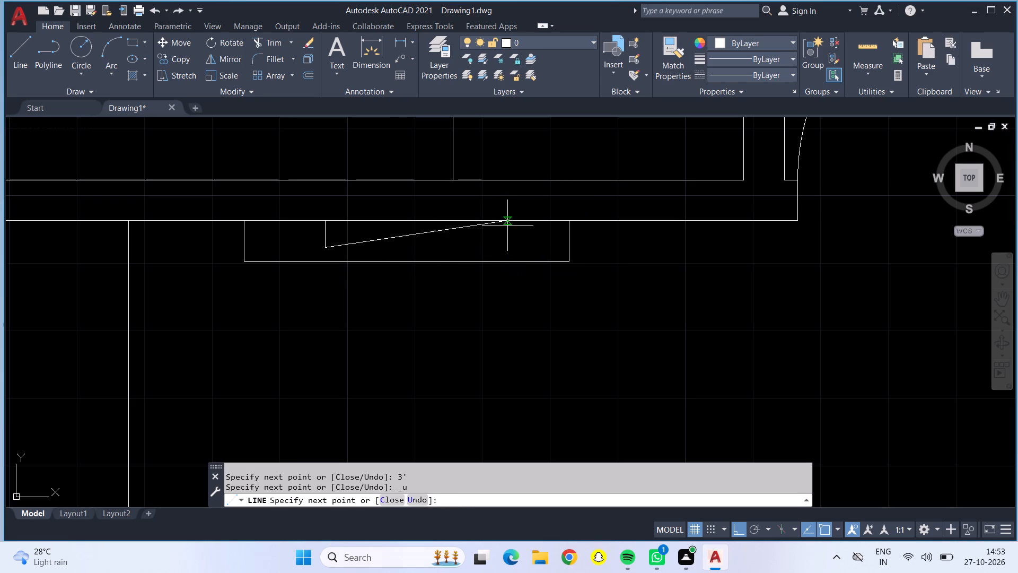
type("2'")
key("Return")
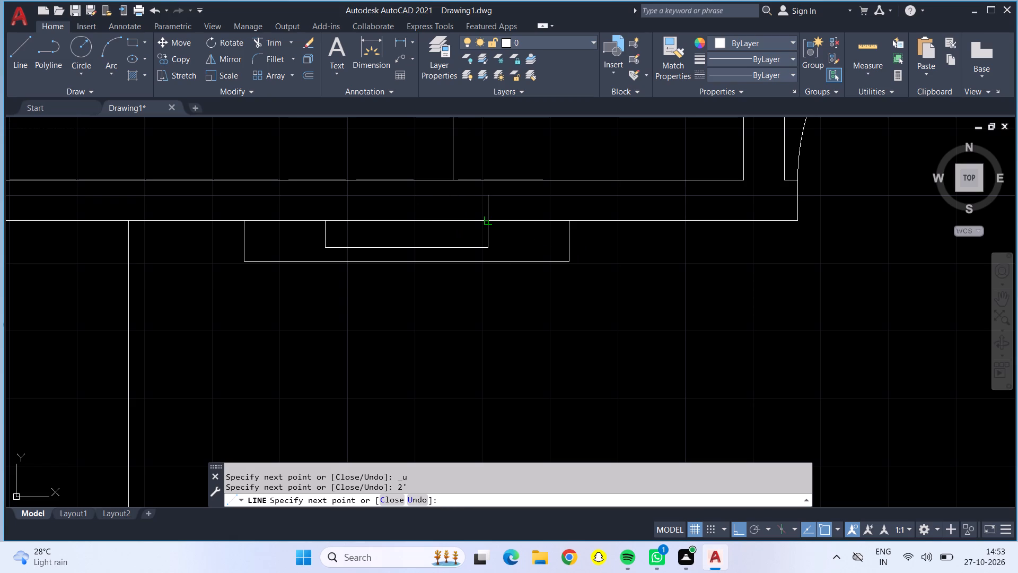
left_click(490, 221)
key("Escape")
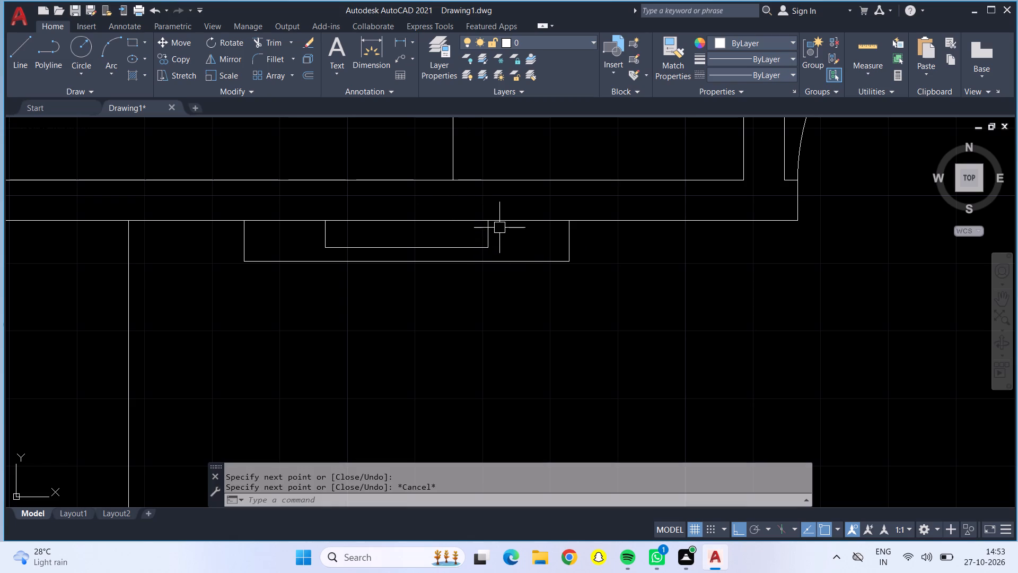
Draw an inner outline 2' wide and 4" deep inside the right-hand room's wall rectangle, starting 1' from its door-side end.
scroll(499, 228, "down", 2)
middle_click_drag(625, 253, 366, 253)
middle_click_drag(685, 286, 683, 286)
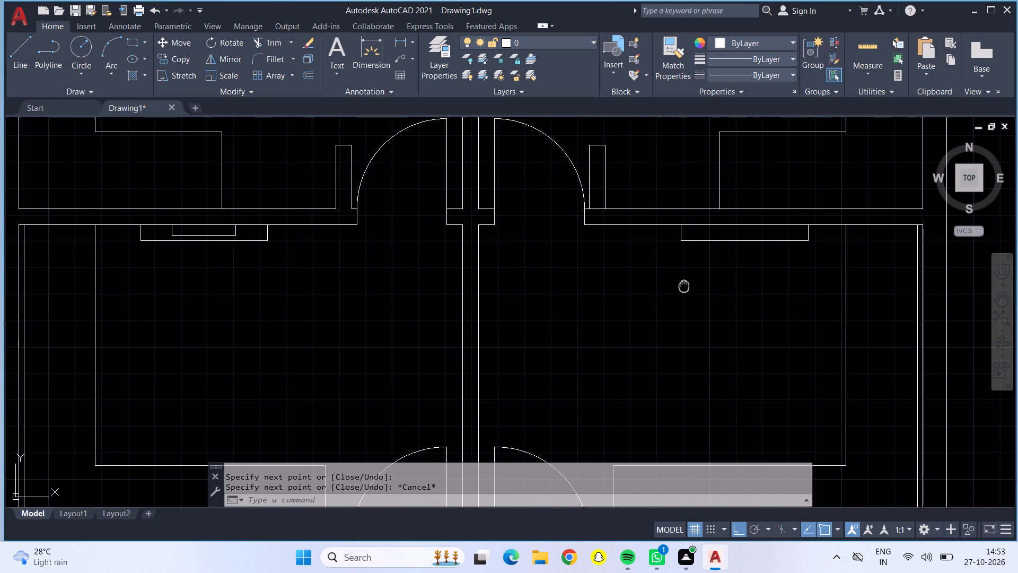
middle_click_drag(683, 286, 482, 322)
left_click(24, 56)
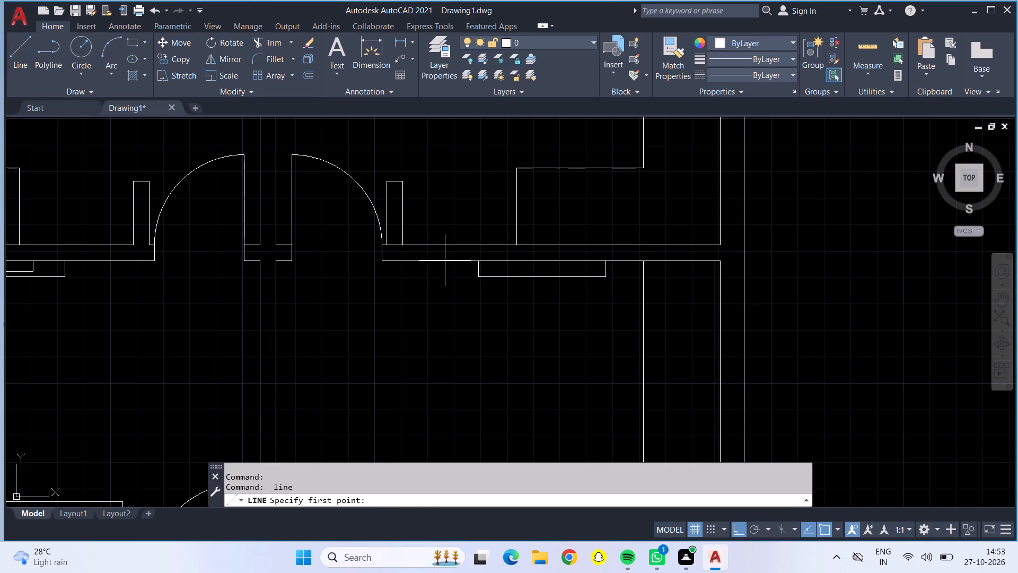
scroll(473, 263, "up", 2)
left_click_drag(486, 259, 495, 258)
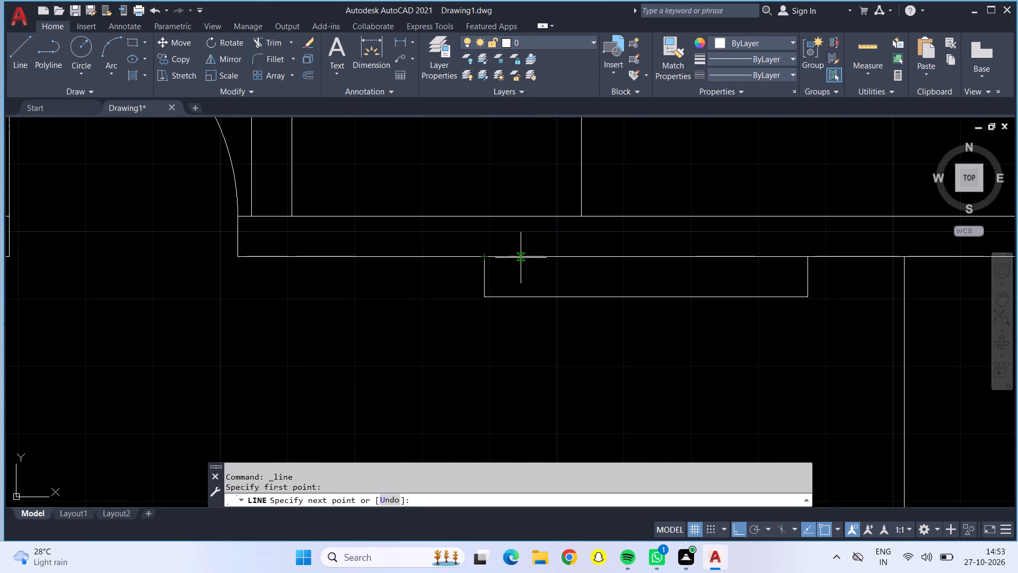
type("1'")
key("Return")
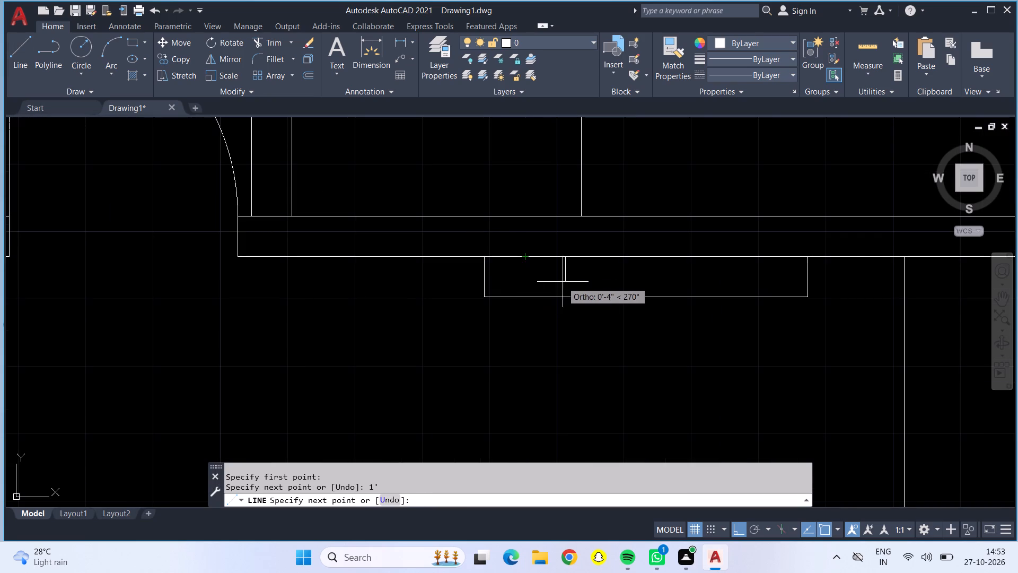
type("4\"")
key("Return")
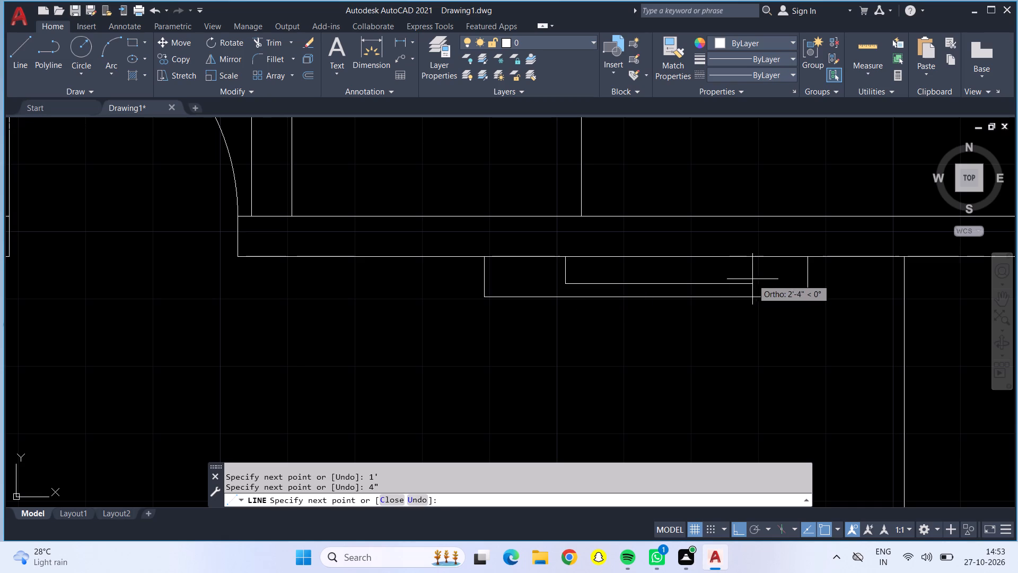
type("2'")
key("Return")
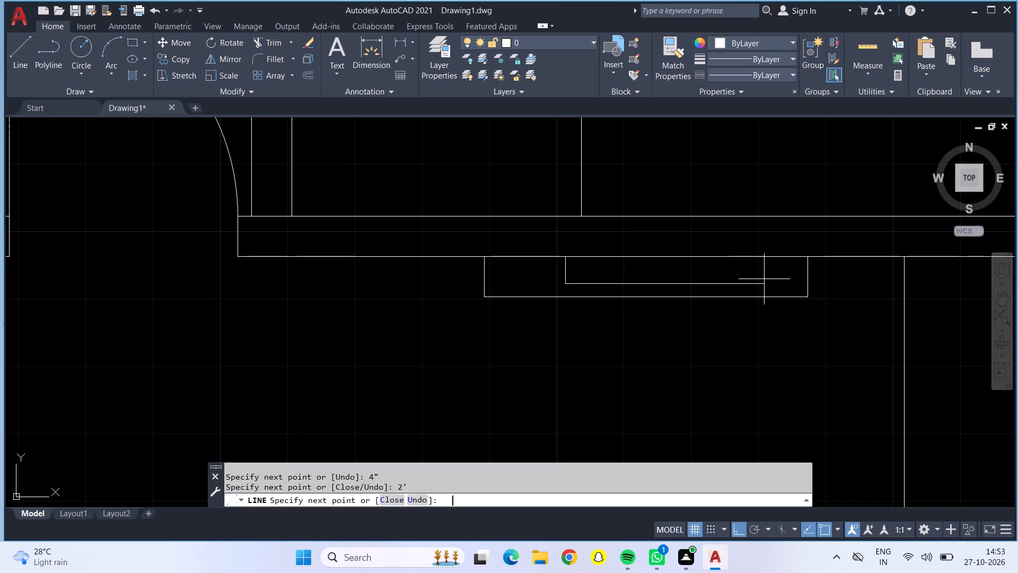
left_click(727, 254)
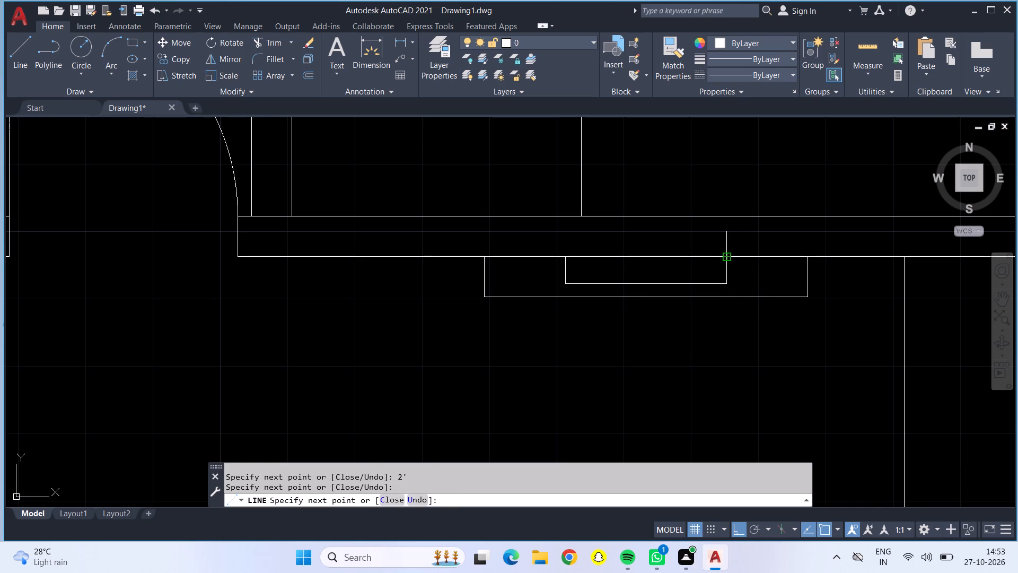
scroll(729, 259, "down", 2)
key("Escape")
Offset the end line of the left-hand room's L-shape by 3' toward the outer side wall, twice in succession.
scroll(698, 310, "down", 2)
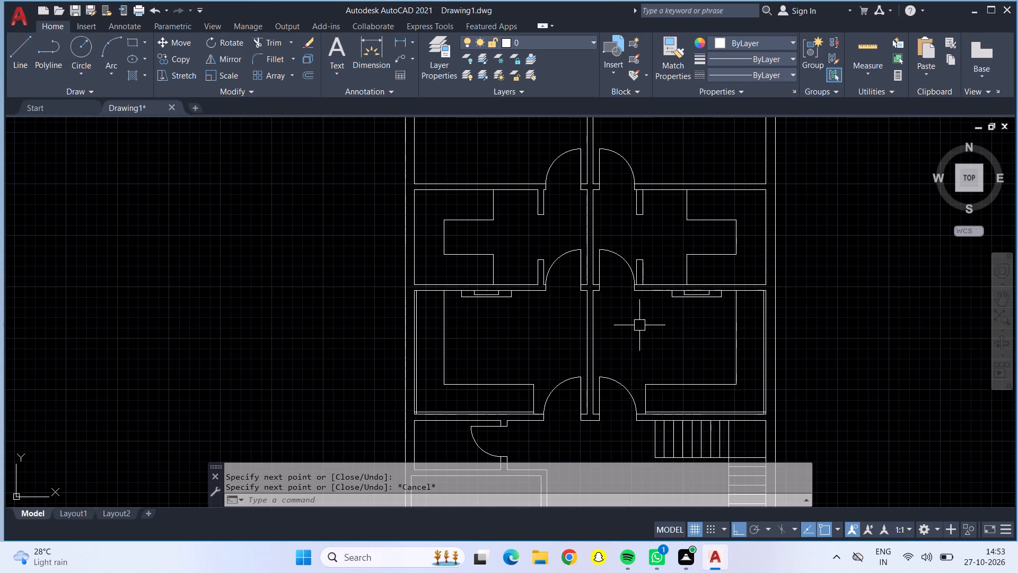
scroll(487, 351, "up", 1)
middle_click_drag(487, 351, 508, 343)
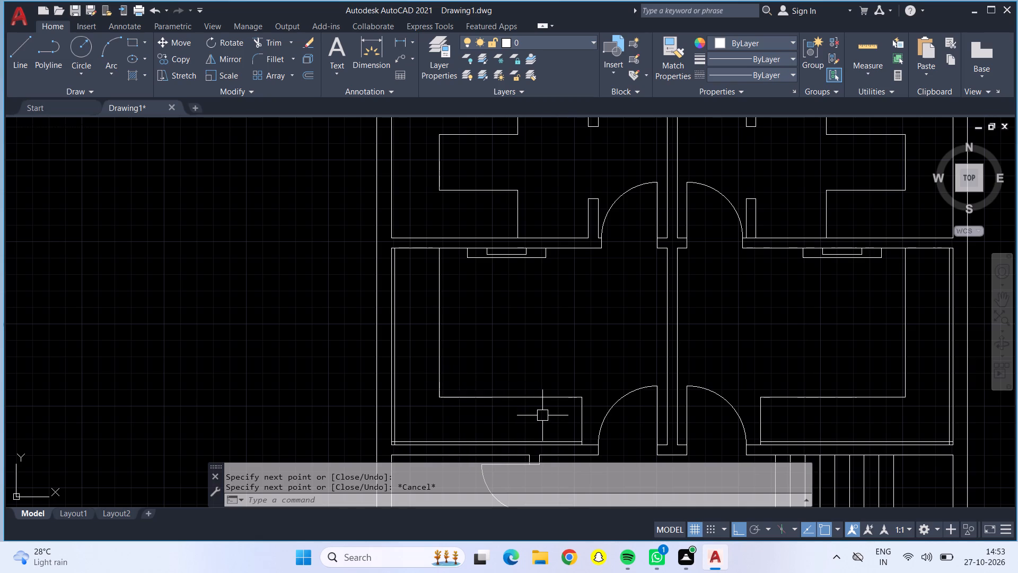
key("Escape")
key("o")
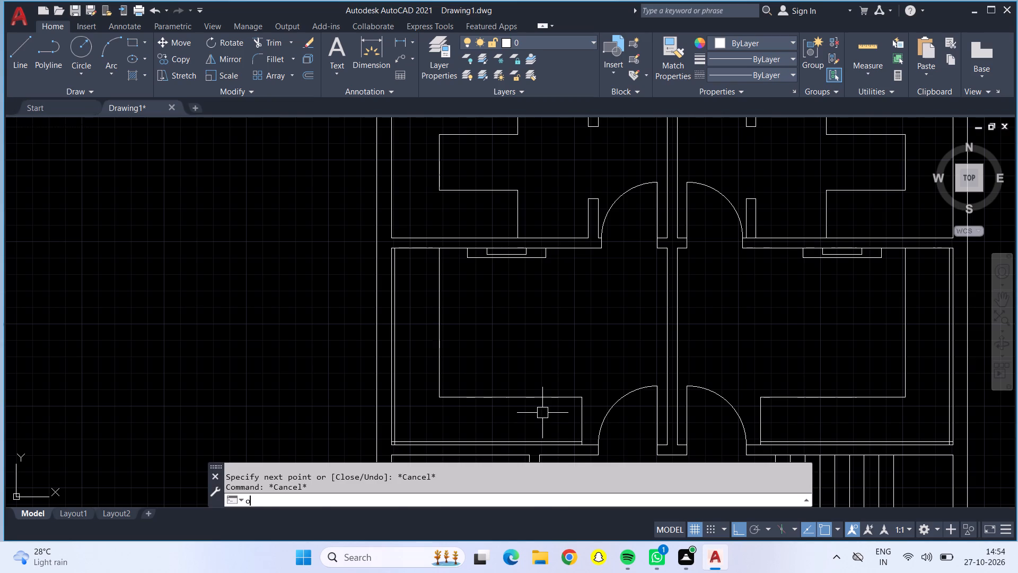
key("Return")
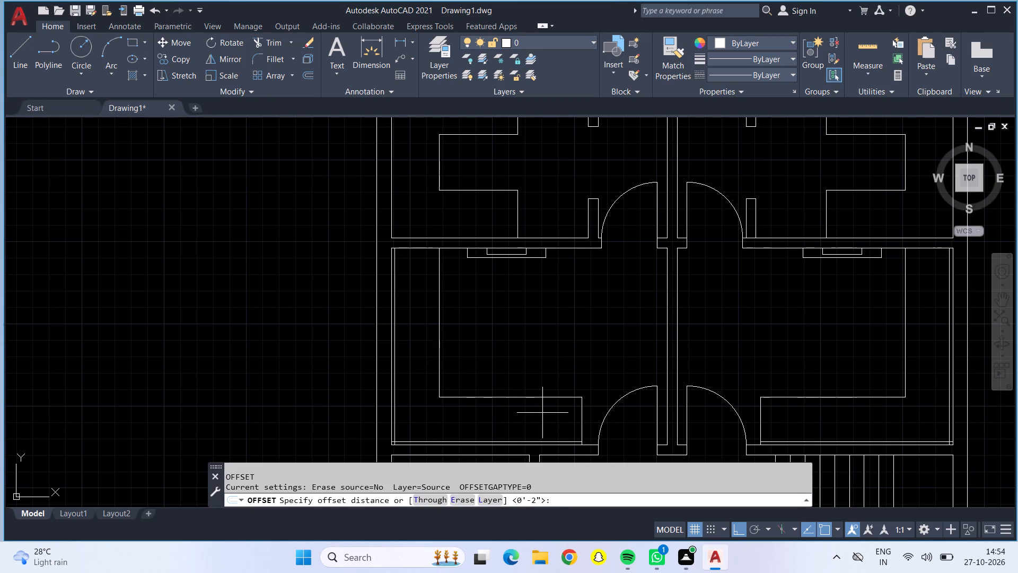
type("3'")
key("Return")
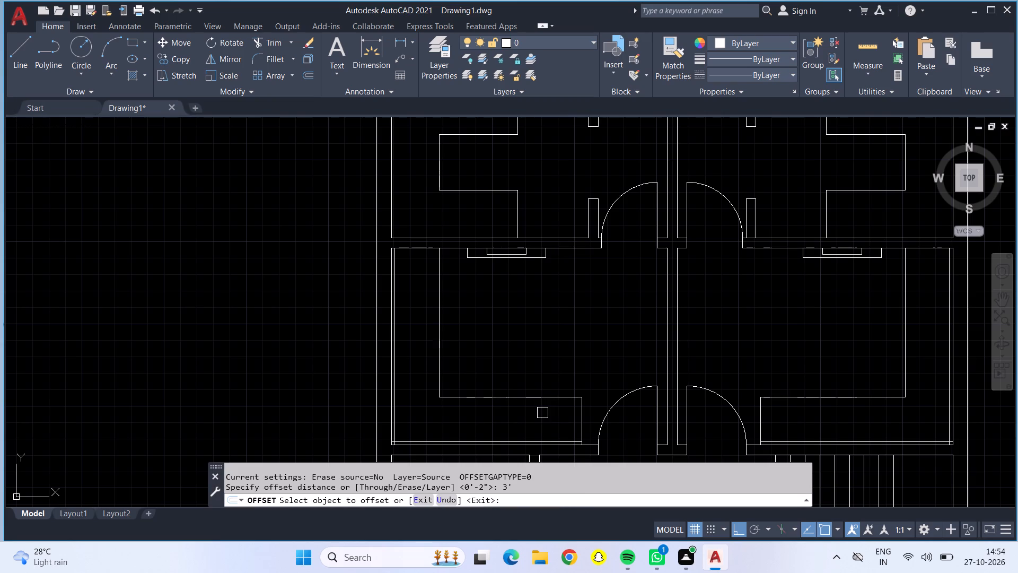
left_click(580, 420)
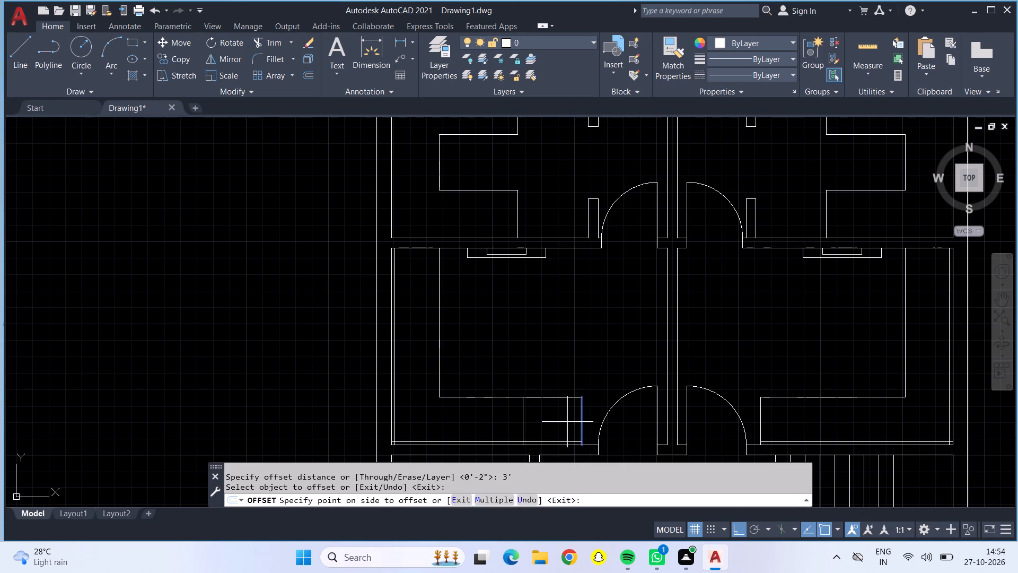
left_click(551, 419)
left_click(522, 414)
left_click(465, 401)
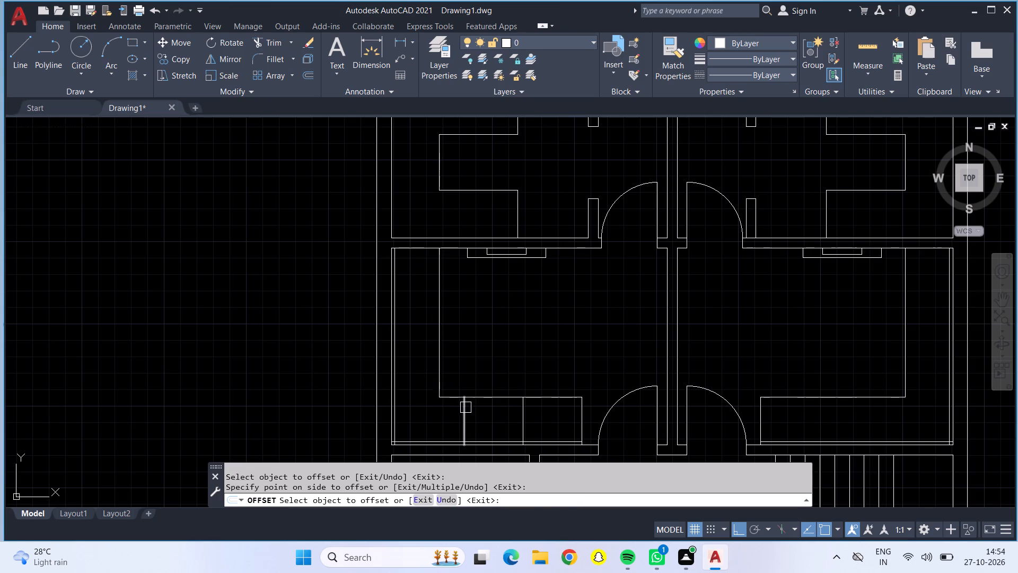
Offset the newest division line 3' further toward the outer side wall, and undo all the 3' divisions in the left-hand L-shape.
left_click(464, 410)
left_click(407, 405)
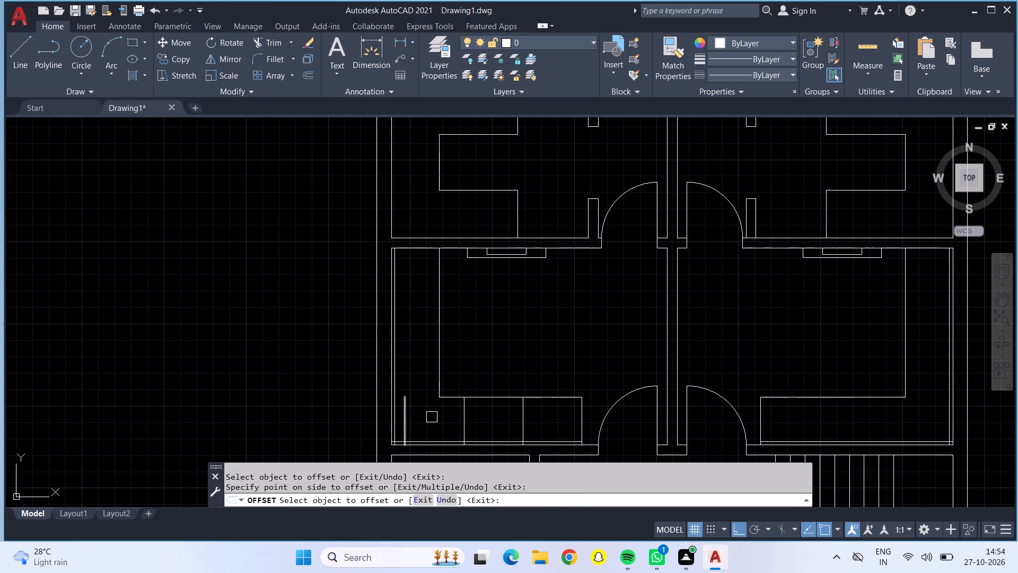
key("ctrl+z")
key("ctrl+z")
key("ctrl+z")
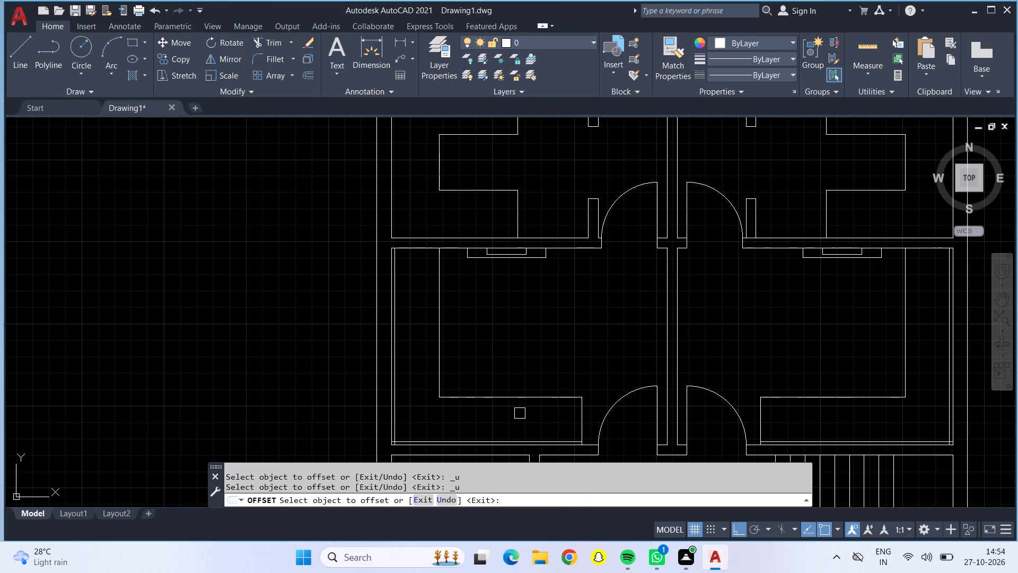
Offset the end line of the left-hand room's L-shape by 2' toward the outer side wall, four times in succession.
key("Escape")
key("o")
key("Return")
key("2")
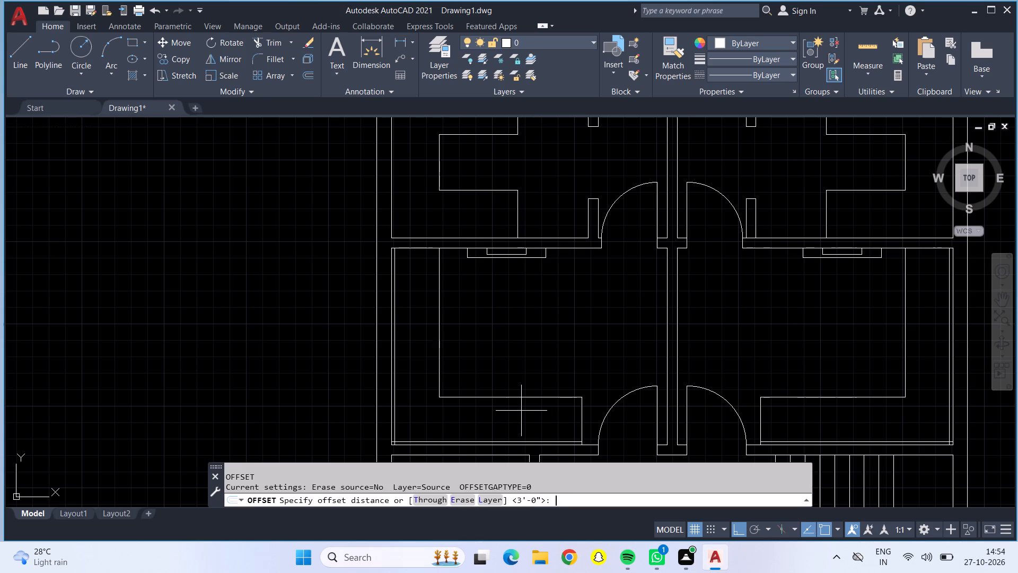
key("apostrophe")
key("Return")
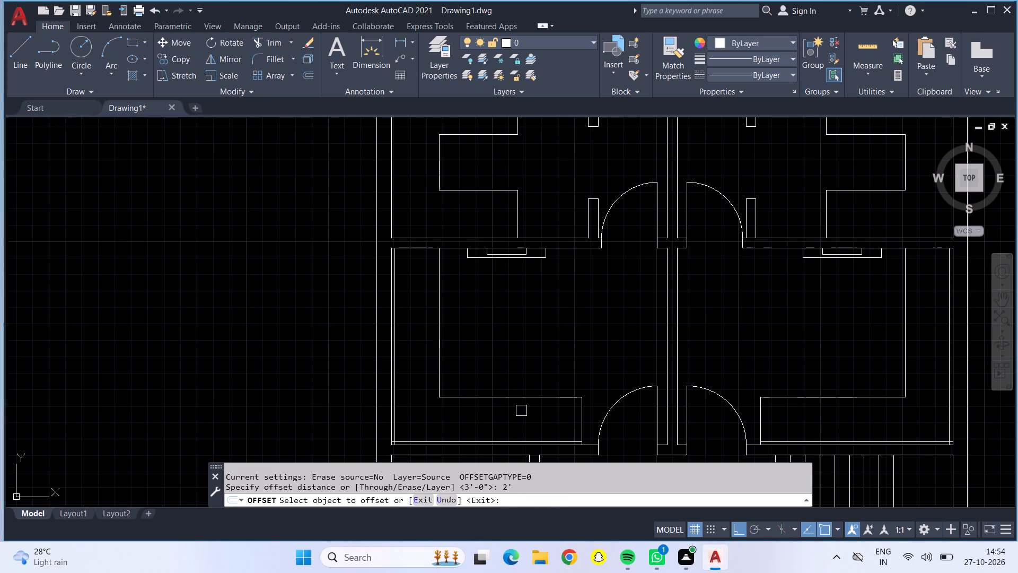
left_click(582, 425)
left_click_drag(566, 421, 550, 422)
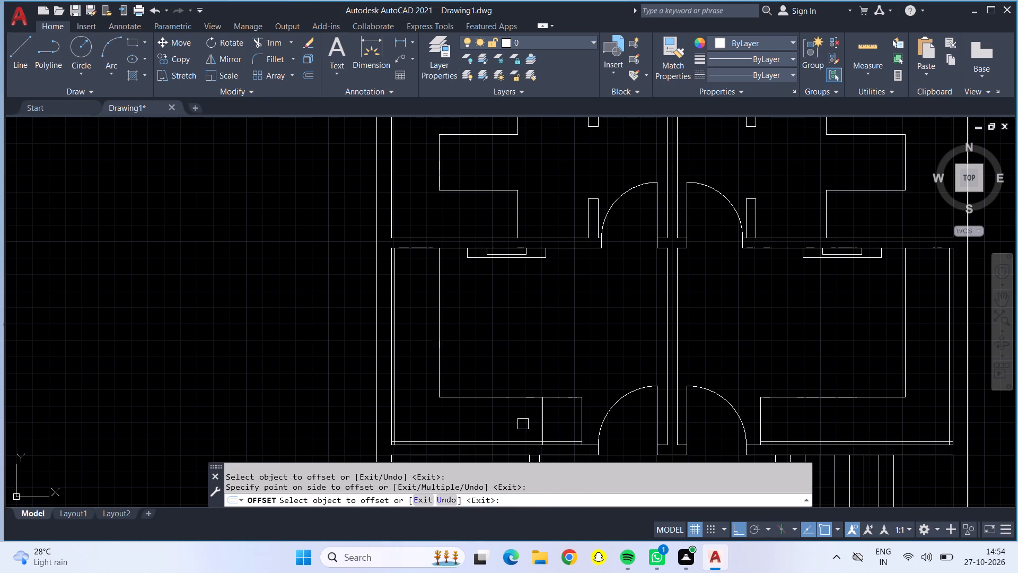
left_click(539, 420)
left_click_drag(517, 415, 510, 413)
left_click(505, 411)
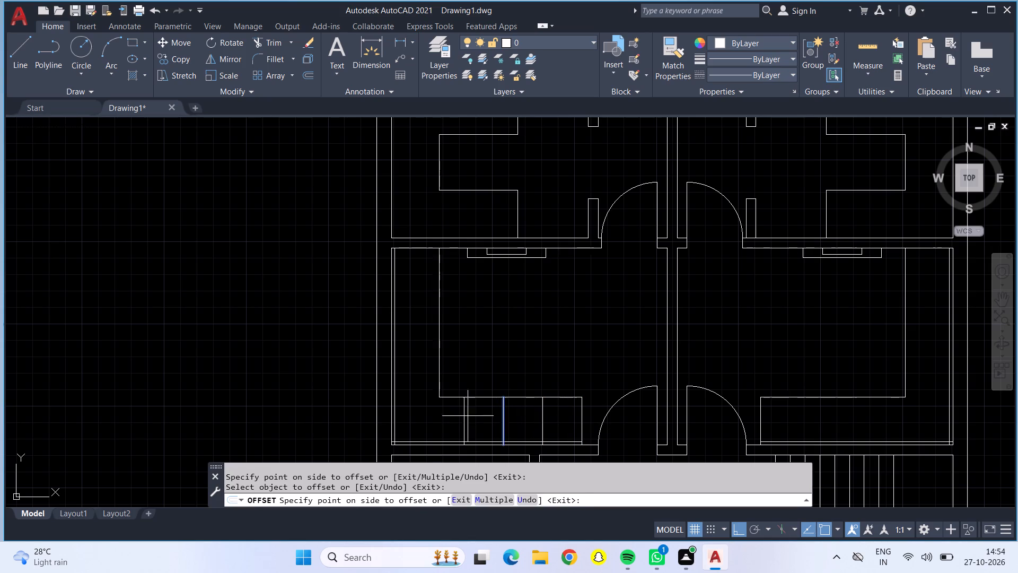
left_click(449, 418)
left_click(463, 421)
left_click(443, 416)
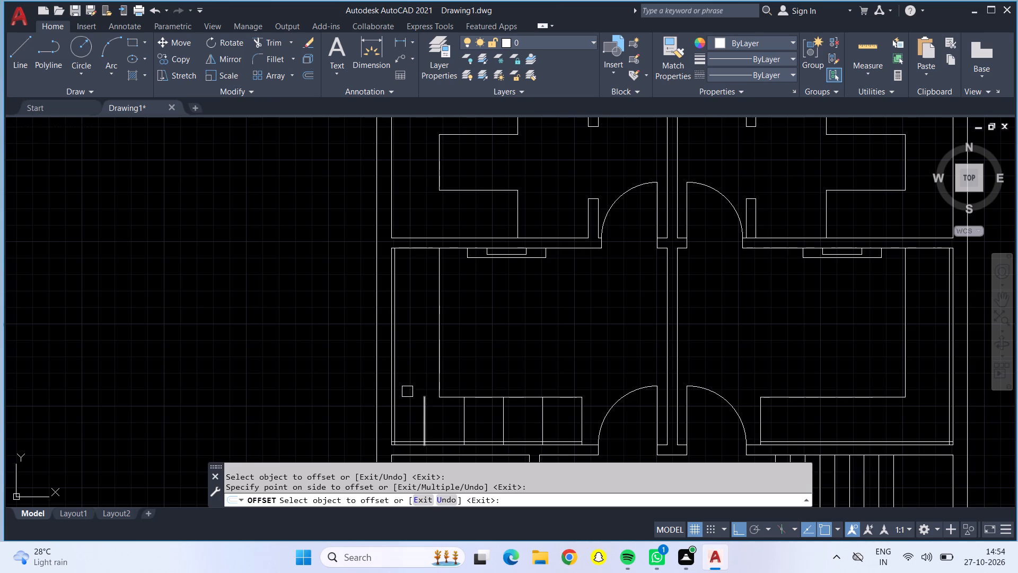
Offset the left-hand room's upper wall line by 2' down into the room, four times in succession.
left_click(420, 250)
left_click_drag(426, 316, 427, 322)
left_click(427, 290)
left_click(426, 335)
left_click(428, 328)
left_click(429, 349)
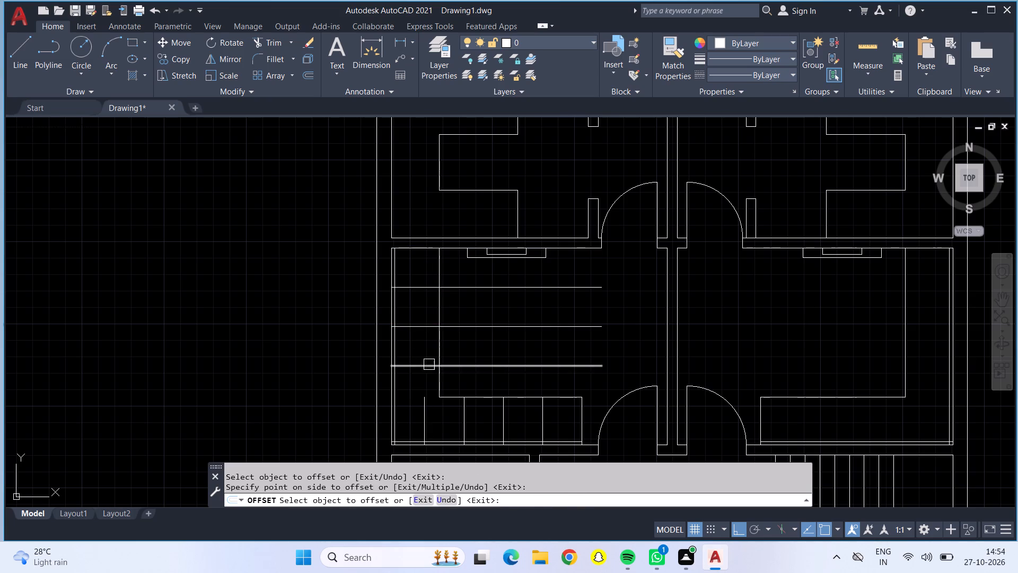
left_click(429, 364)
left_click(429, 391)
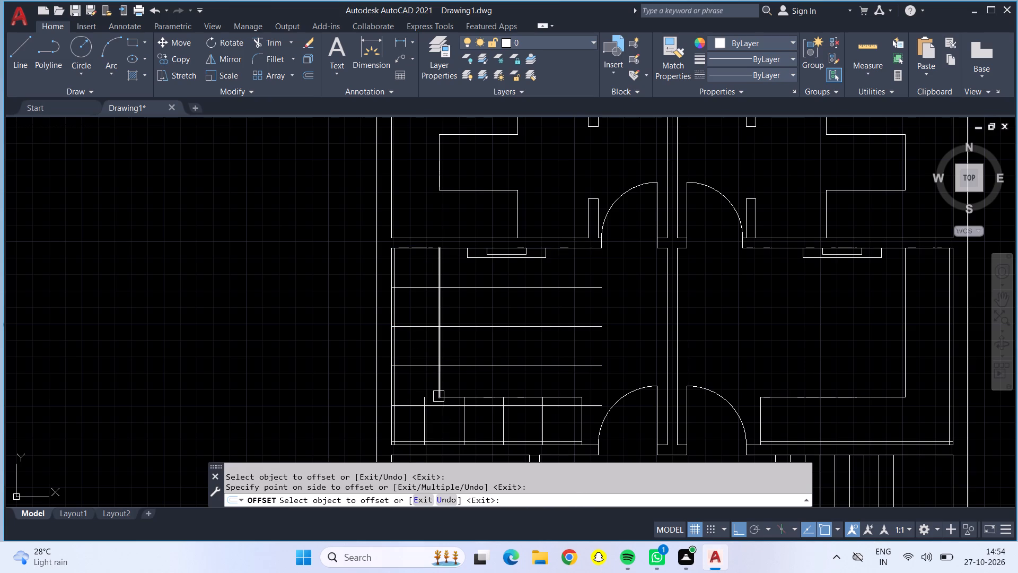
Draw a diagonal line from the left-hand L-shape's inner corner to the corner where its inner backing lines meet.
scroll(439, 397, "up", 1)
middle_click_drag(440, 431, 485, 403)
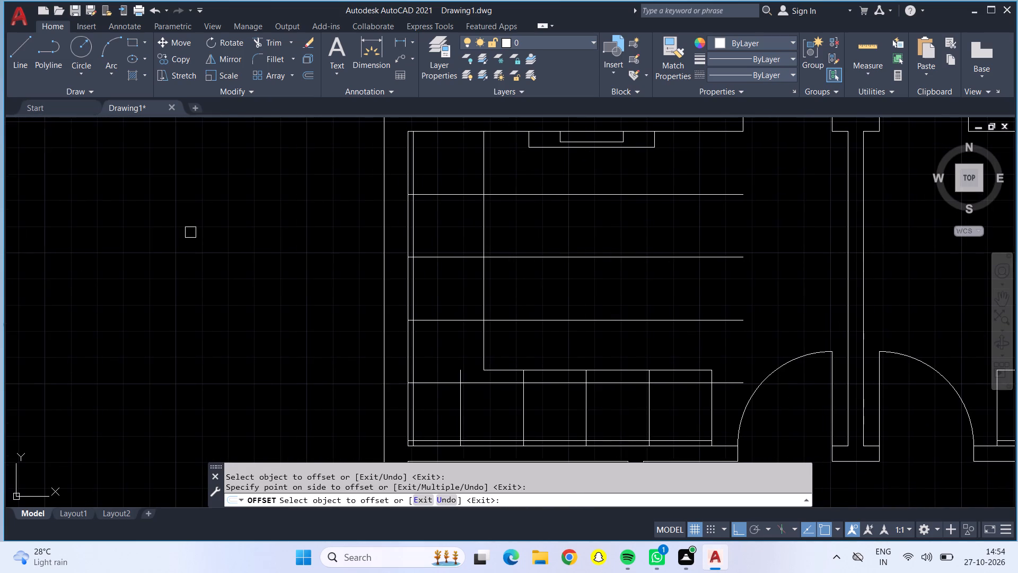
key("Escape")
left_click(18, 58)
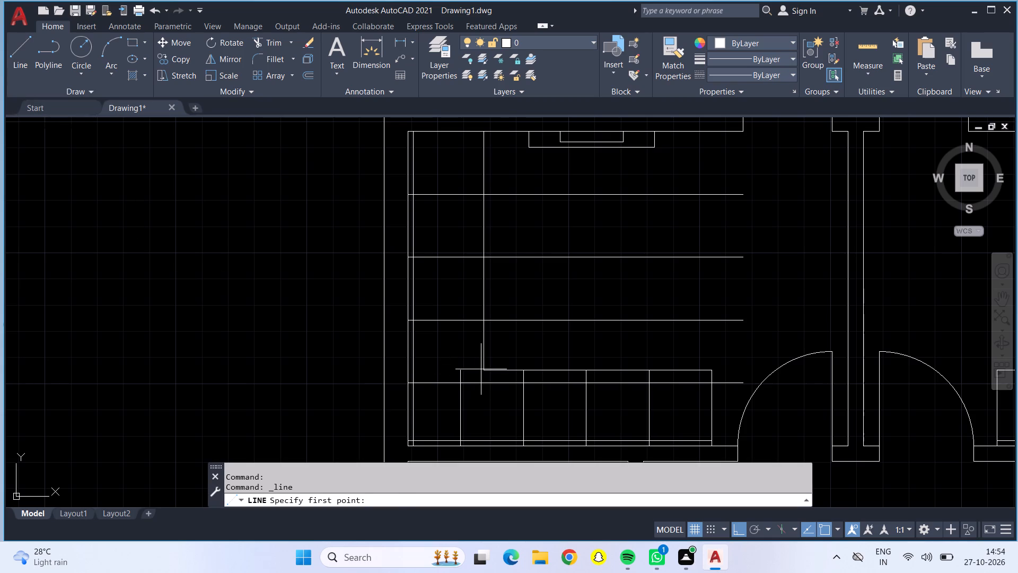
left_click(484, 367)
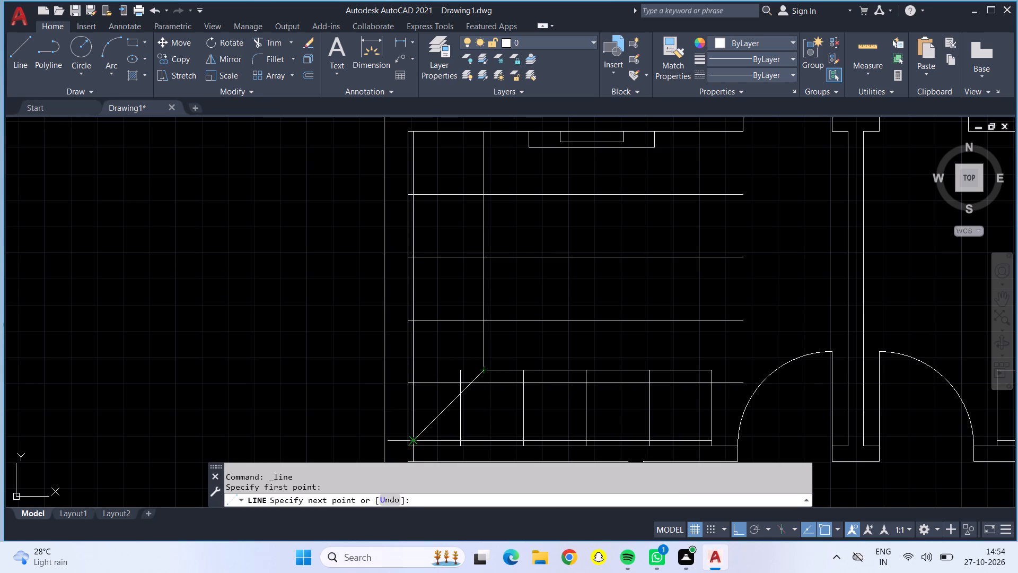
left_click(414, 440)
key("Escape")
Trim the upper three horizontal division lines where they extend past the left-hand L-shape's vertical edge into the room.
scroll(468, 400, "down", 2)
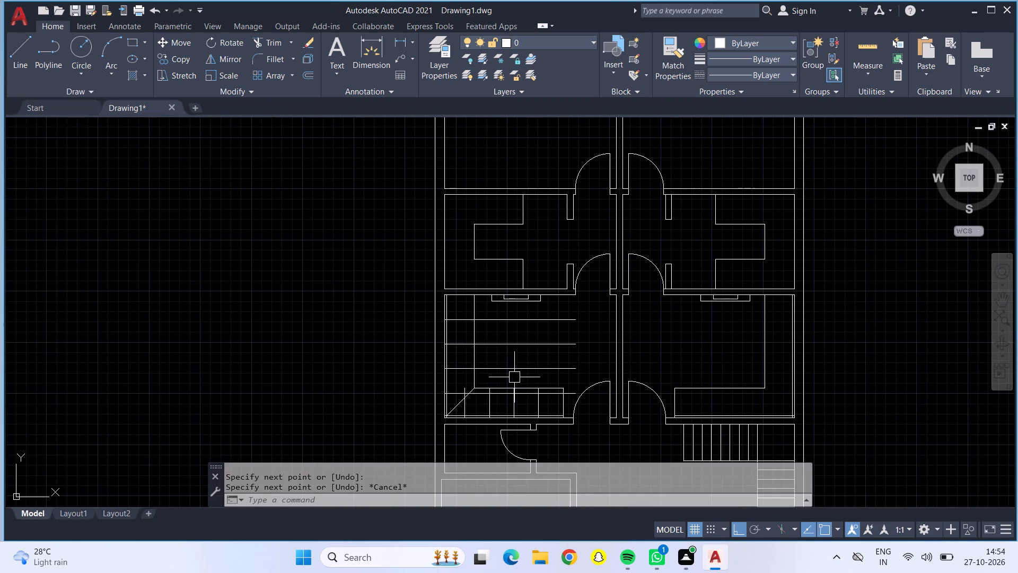
left_click(257, 41)
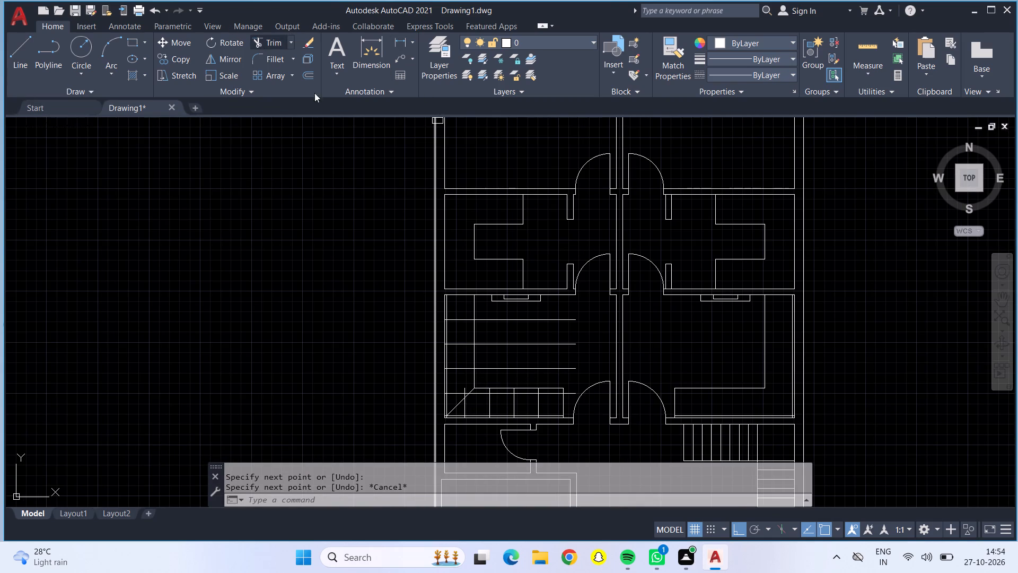
left_click(518, 320)
left_click(520, 338)
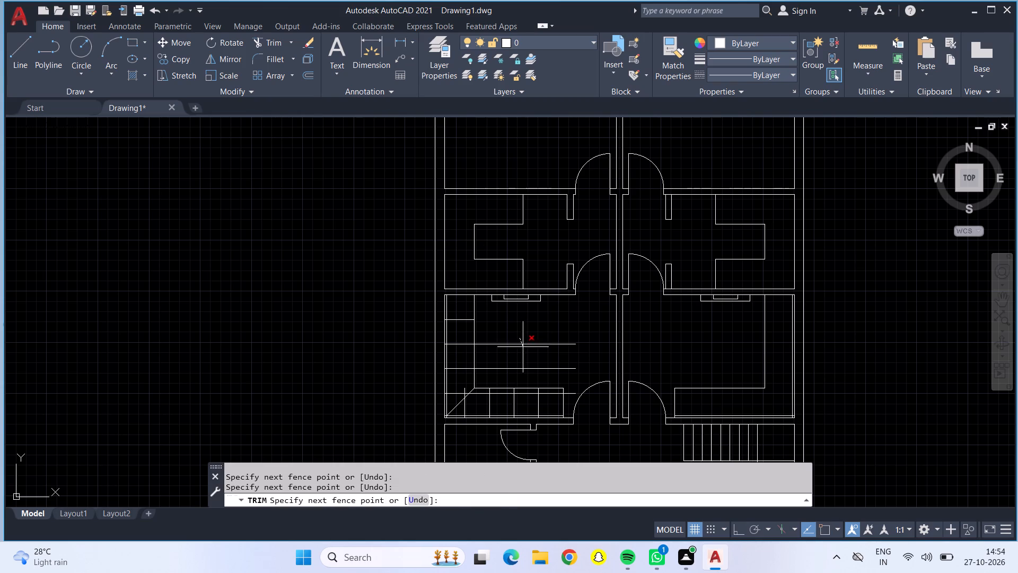
left_click(527, 373)
Trim the crossing ends of the last horizontal and vertical division lines around the diagonal at the left-hand L-shape's corner.
scroll(474, 400, "up", 2)
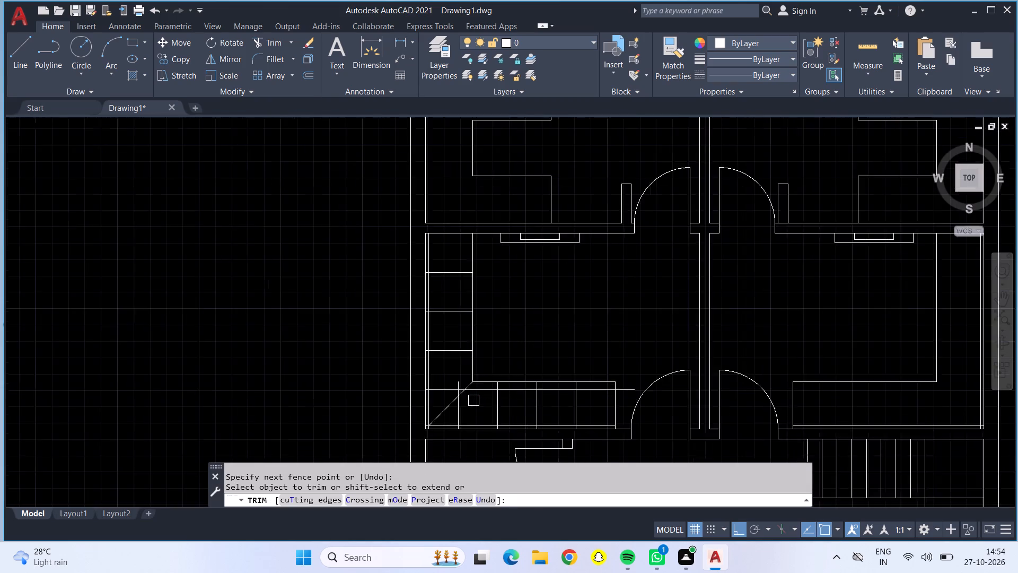
left_click(446, 375)
left_click(433, 383)
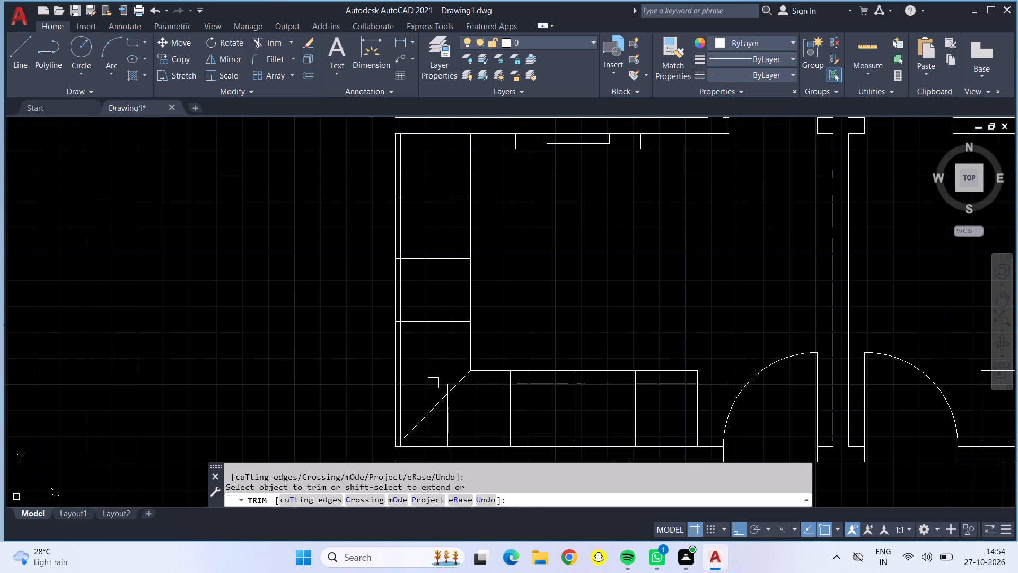
left_click(452, 380)
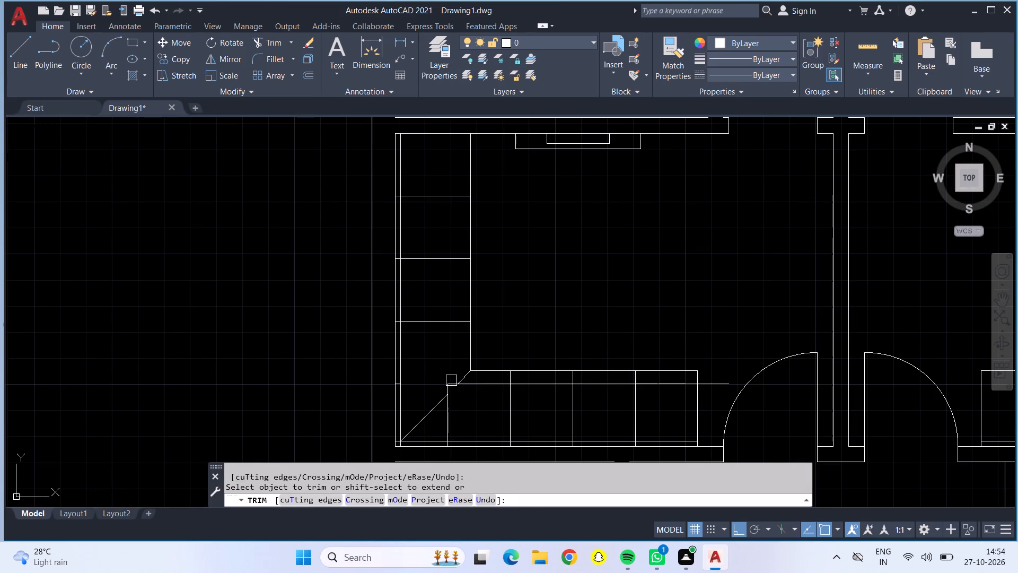
left_click(448, 378)
scroll(444, 385, "up", 3)
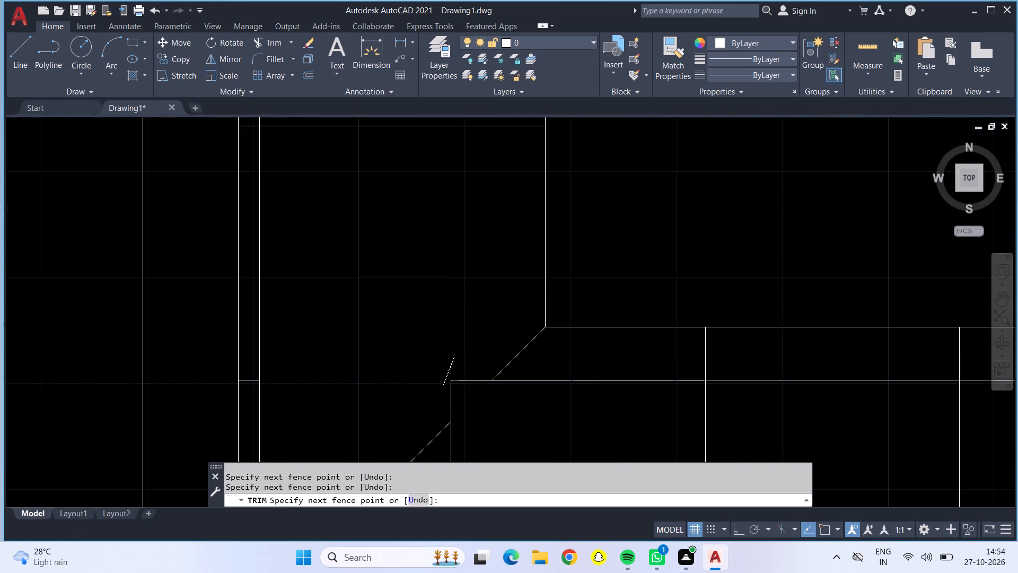
left_click(452, 389)
left_click(450, 389)
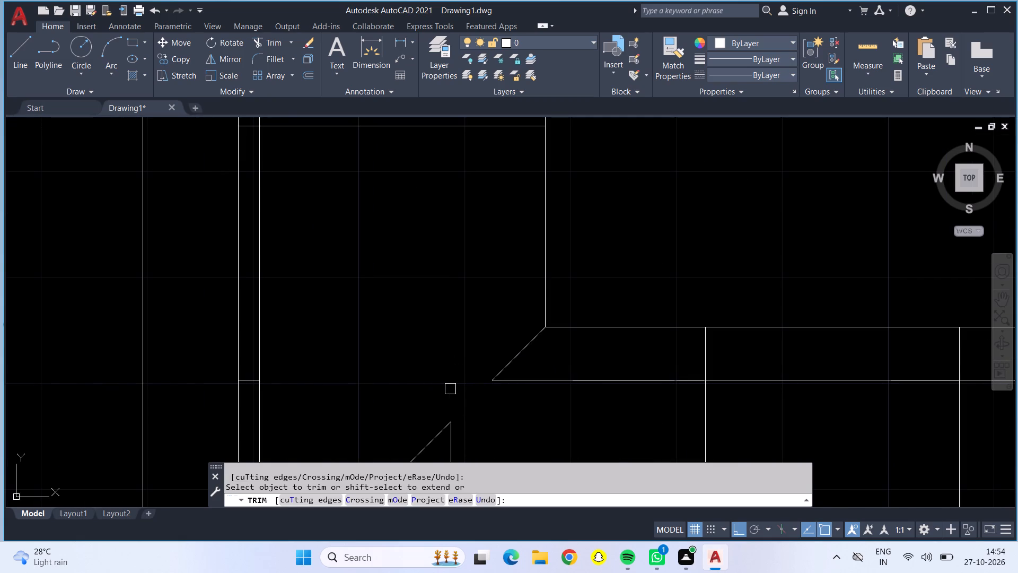
Draw a short line joining the two separated pieces of the diagonal at the left-hand L-shape's corner.
scroll(487, 416, "down", 2)
middle_click_drag(509, 434, 523, 374)
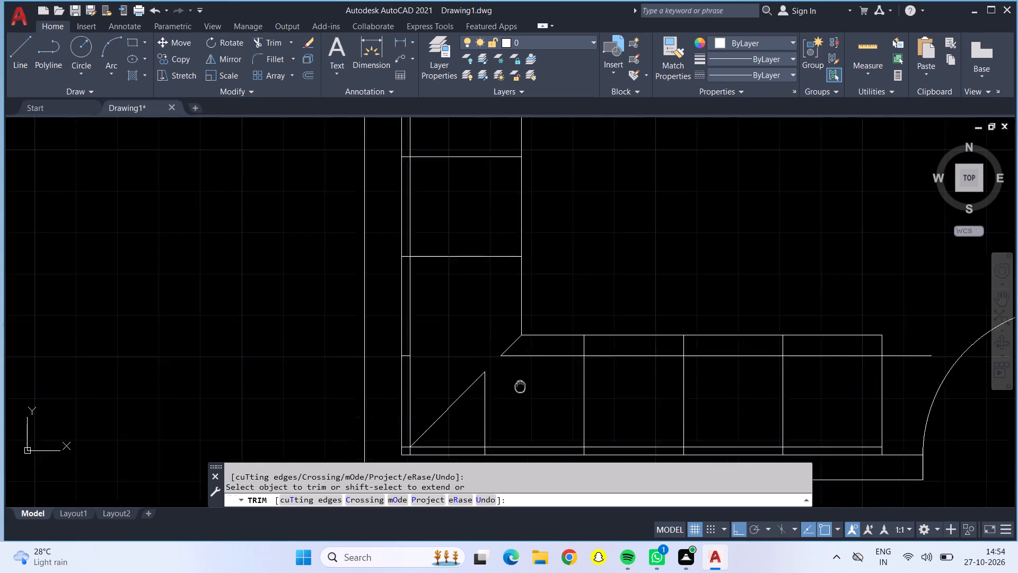
middle_click_drag(523, 374, 525, 356)
key("Escape")
left_click(15, 51)
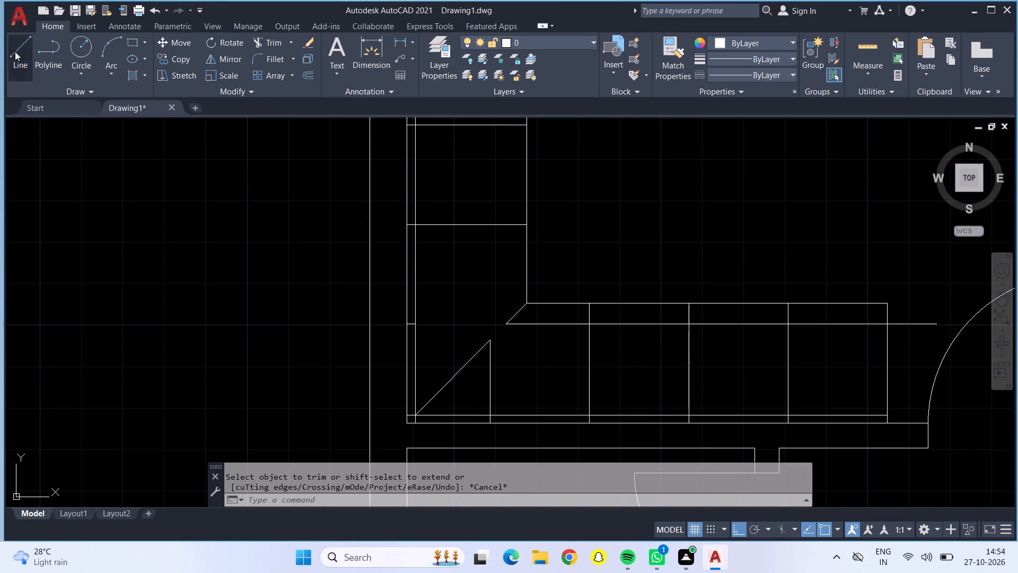
left_click(492, 337)
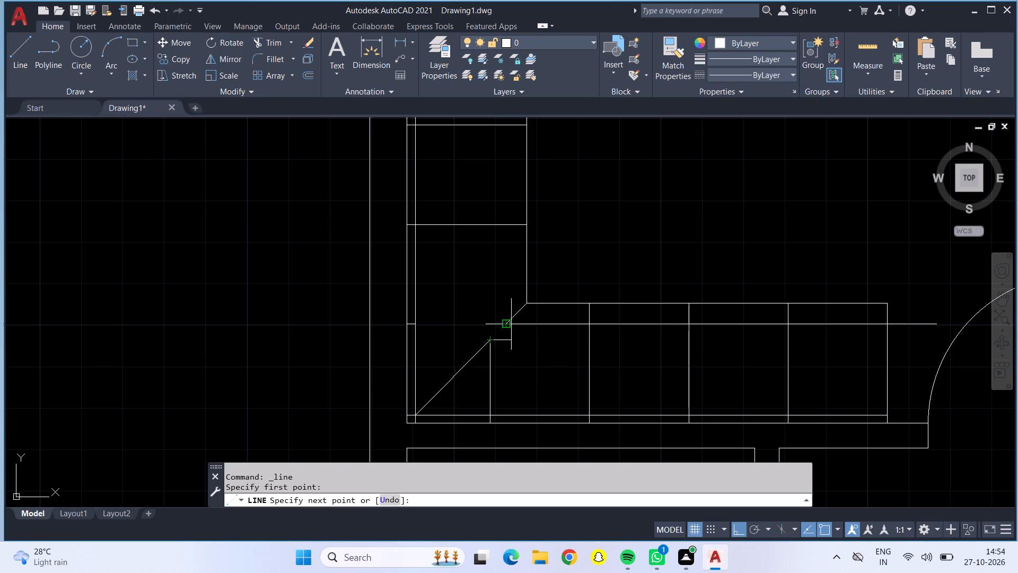
left_click(504, 322)
key("Escape")
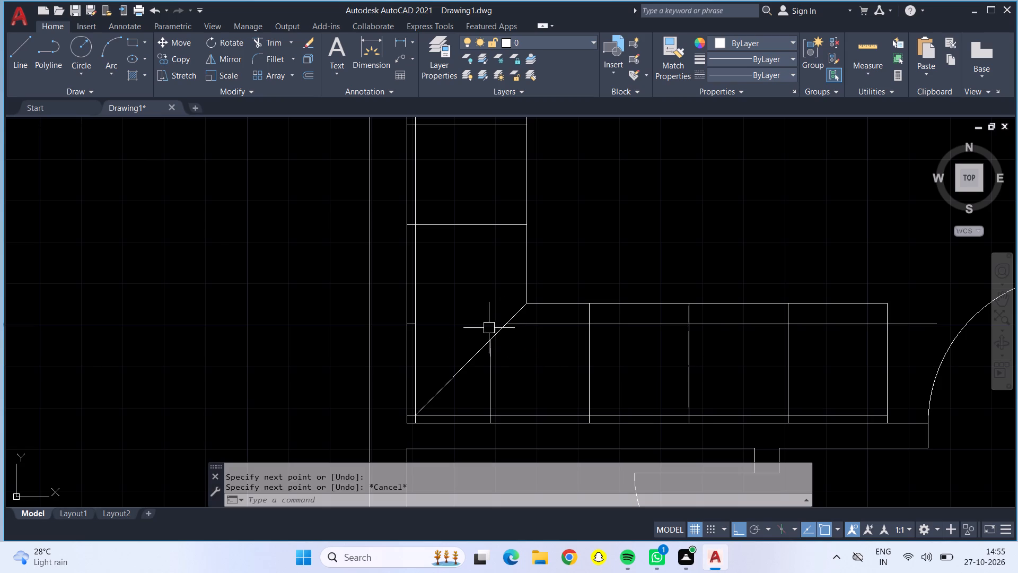
Erase the leftover horizontal line across the left-hand L-shape's lower leg and trim the leftover short vertical line below the diagonal.
left_click(284, 34)
key("Escape")
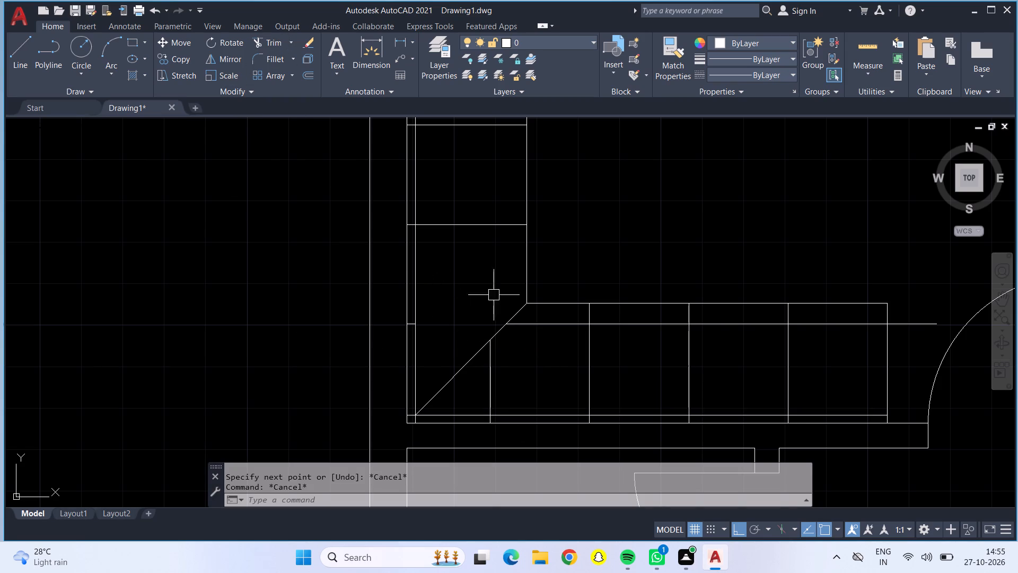
left_click(664, 322)
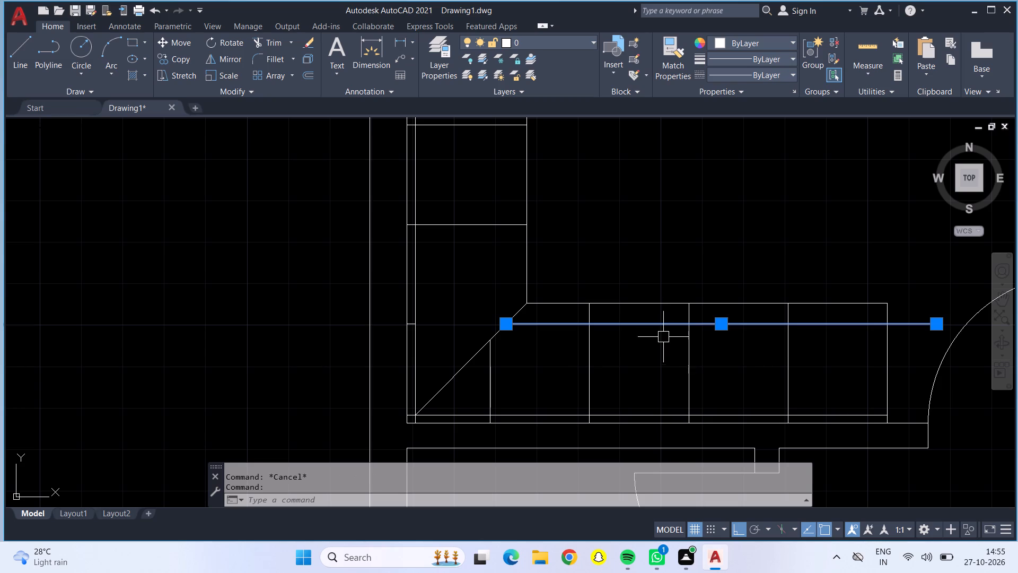
key("Delete")
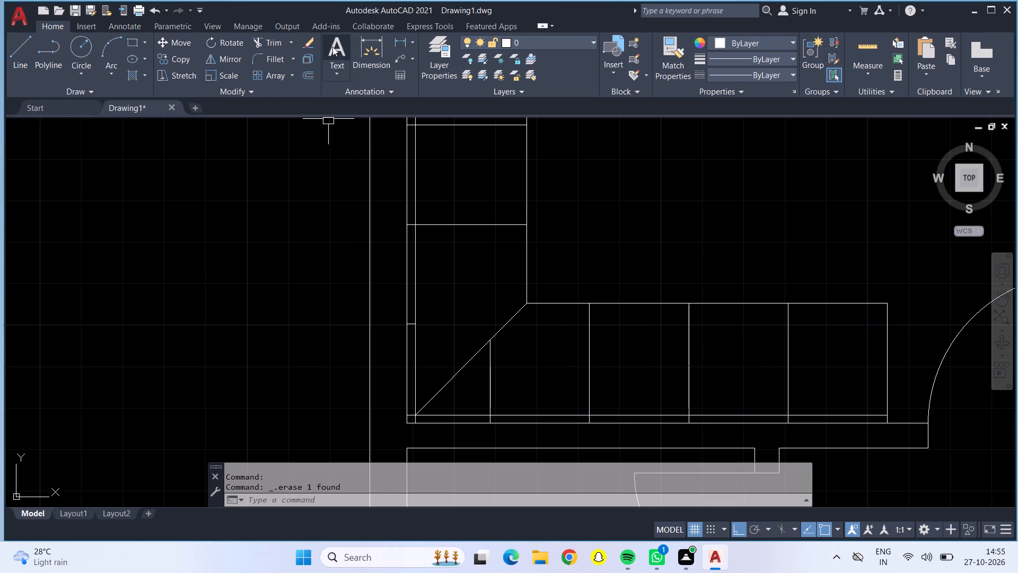
left_click(277, 48)
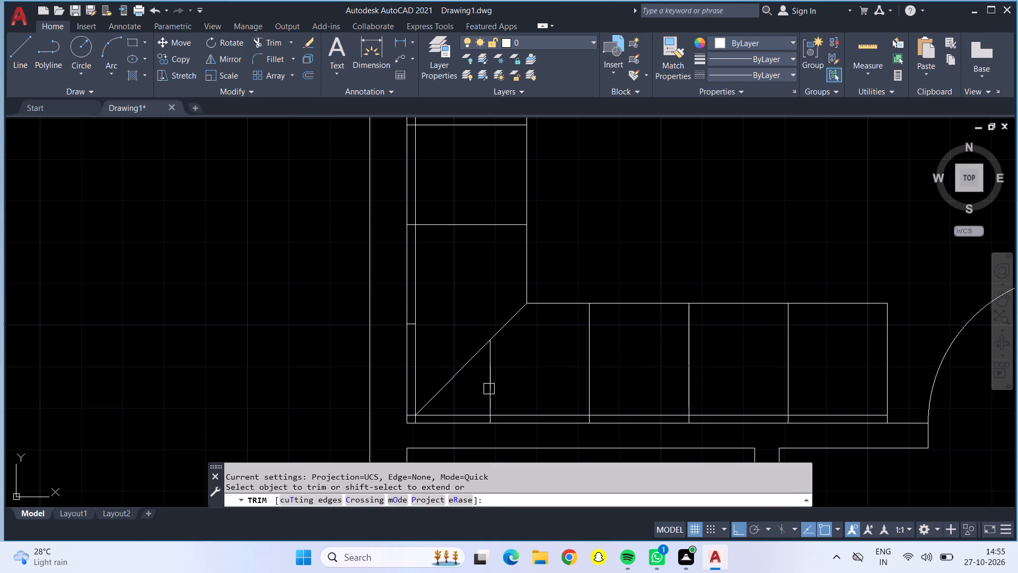
left_click(492, 385)
Inspect the left-hand L-shape's cleaned-up diagonal corner, the overall plan and the right-hand room's L-shape.
scroll(507, 401, "down", 3)
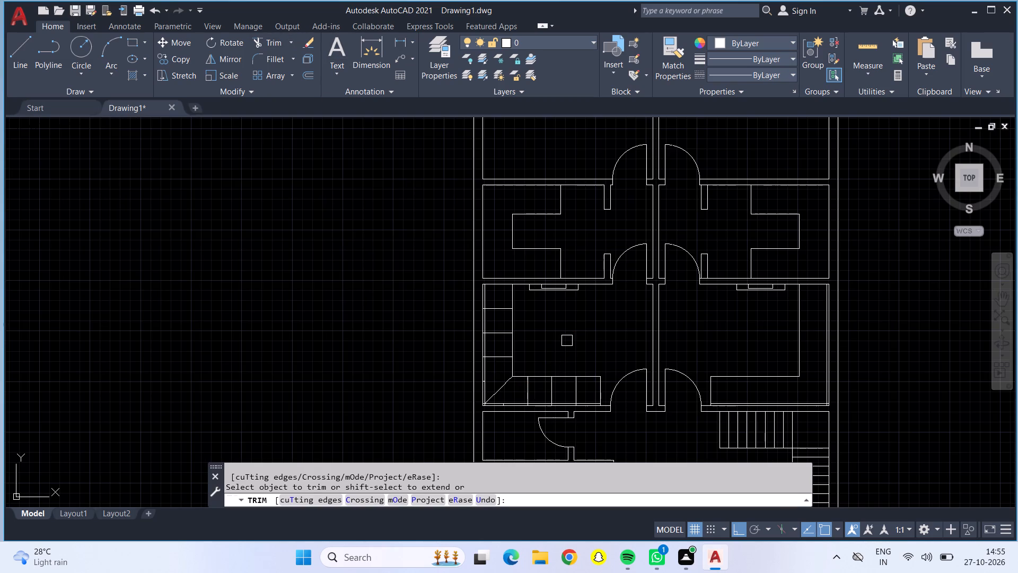
middle_click_drag(567, 341, 476, 321)
scroll(418, 371, "up", 4)
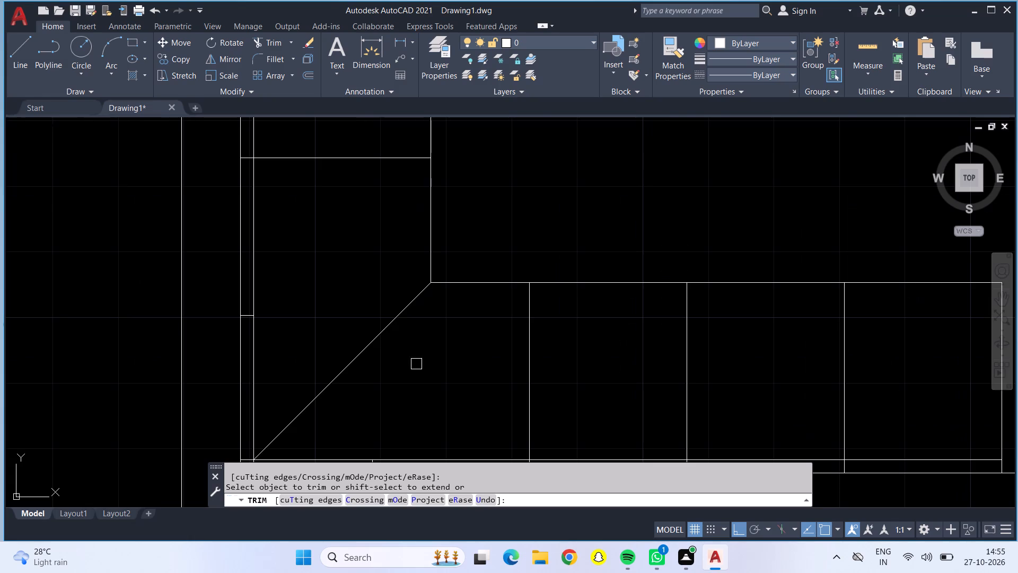
scroll(388, 323, "up", 3)
scroll(437, 272, "down", 5)
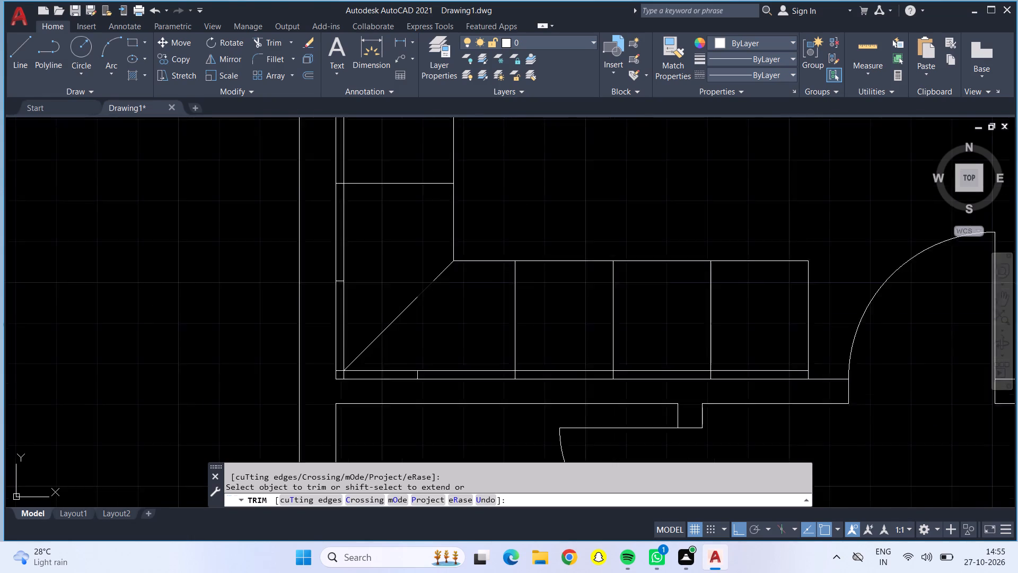
scroll(442, 313, "down", 2)
scroll(510, 335, "down", 2)
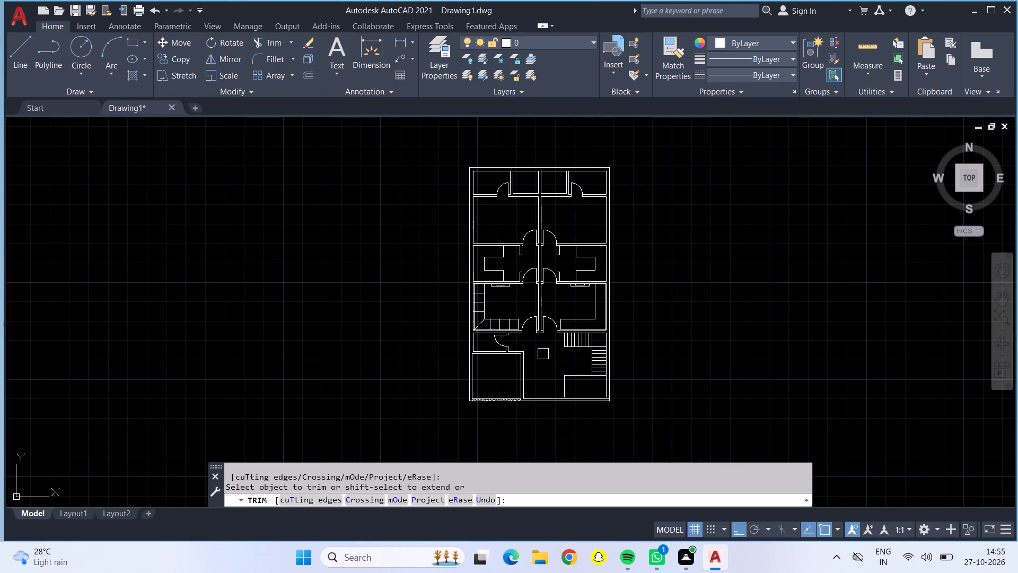
middle_click_drag(545, 357, 377, 378)
scroll(424, 356, "up", 2)
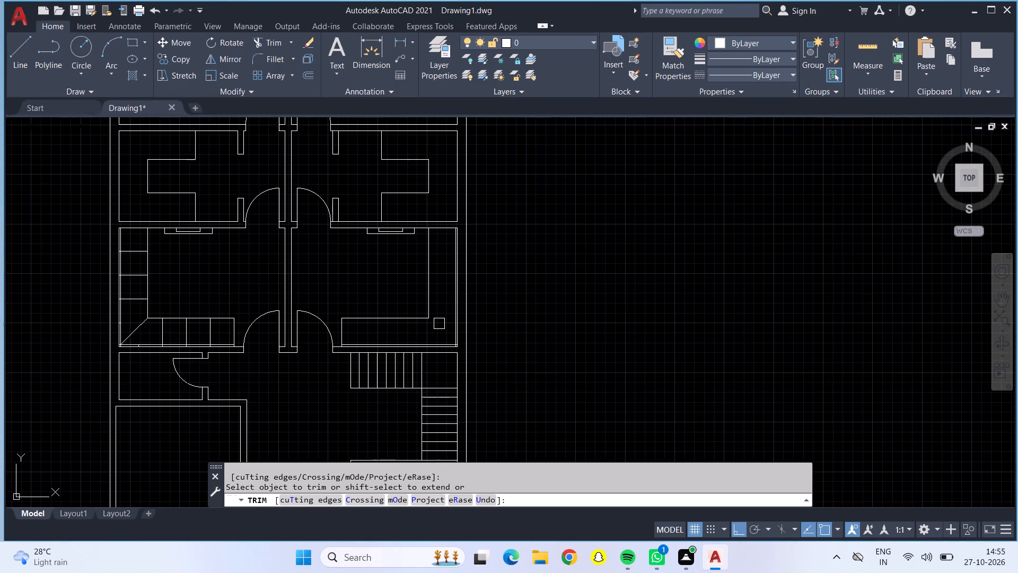
Offset the end edge of the right-hand L-shape's lower leg inward repeatedly by 2' to make four vertical division lines.
scroll(439, 325, "up", 3)
scroll(438, 332, "down", 3)
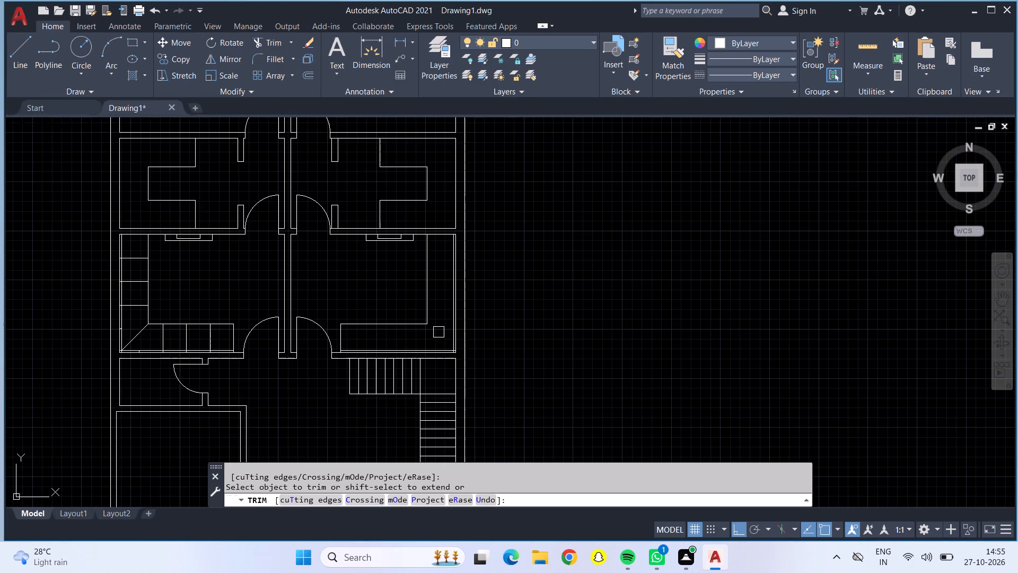
scroll(438, 332, "up", 2)
key("grave")
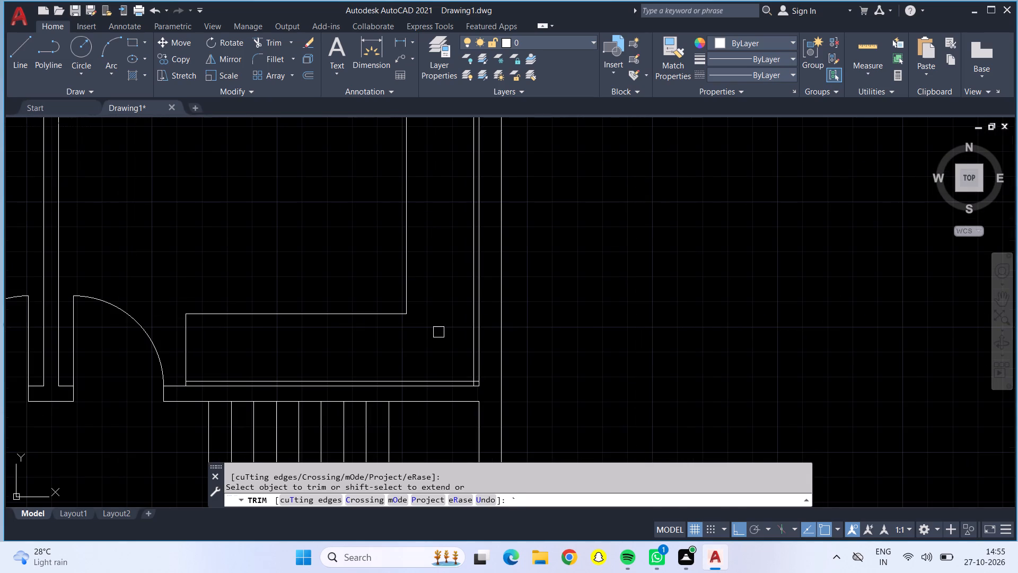
key("Escape")
key("o")
key("Return")
key("2")
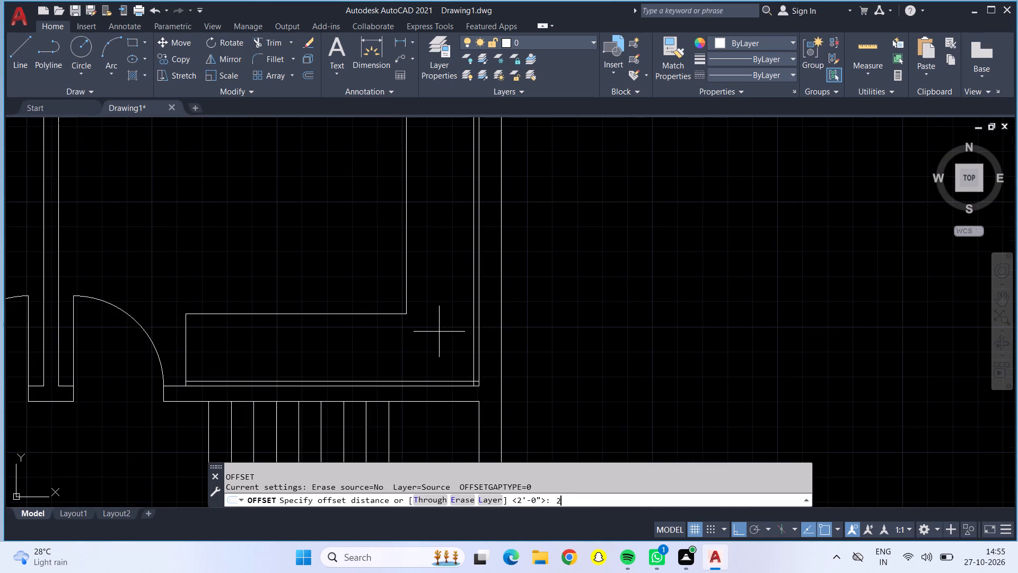
key("apostrophe")
key("Return")
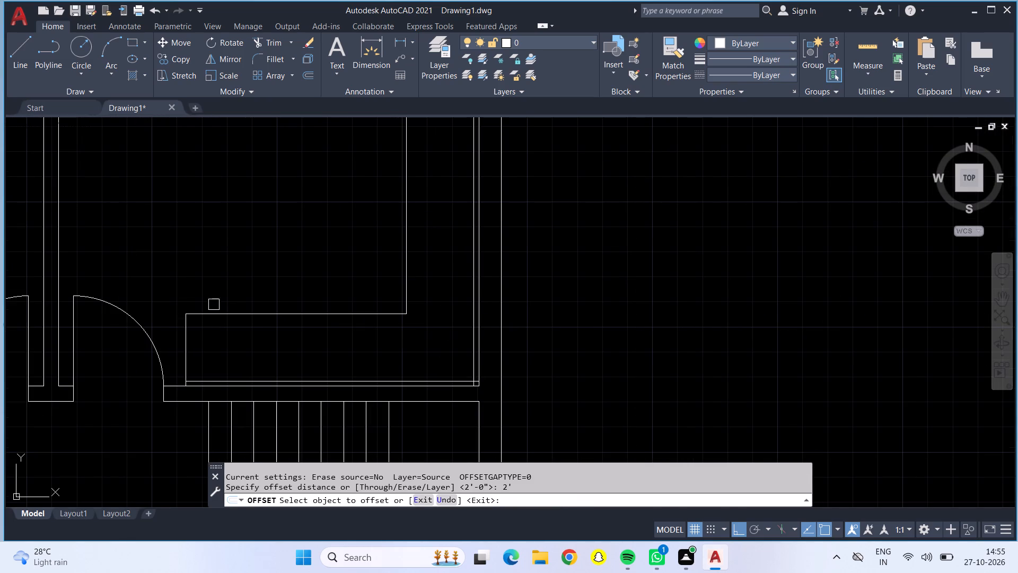
left_click(182, 353)
left_click(210, 362)
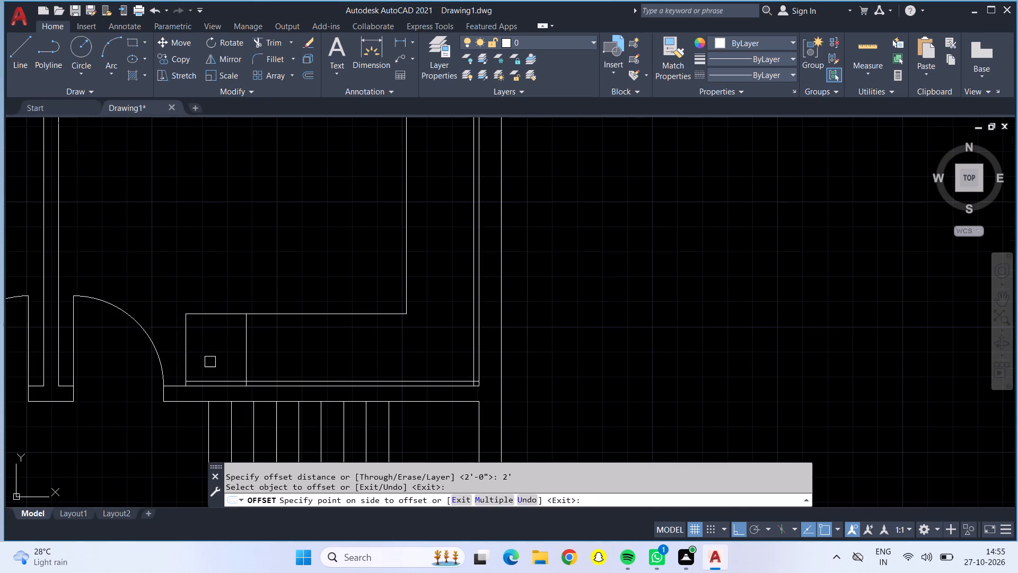
left_click(242, 352)
left_click(300, 365)
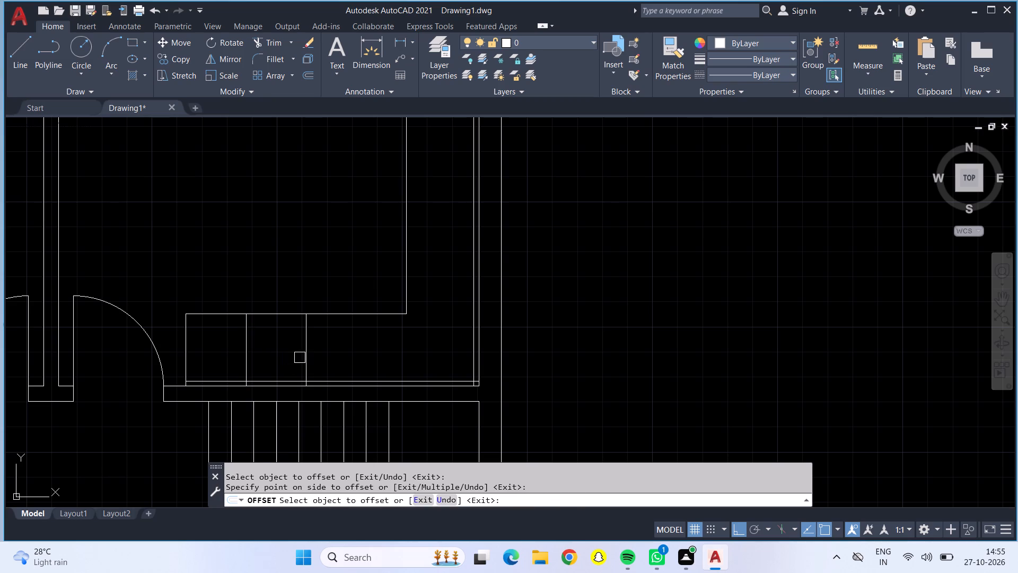
left_click(301, 358)
left_click(366, 367)
left_click_drag(367, 368, 388, 368)
left_click(449, 353)
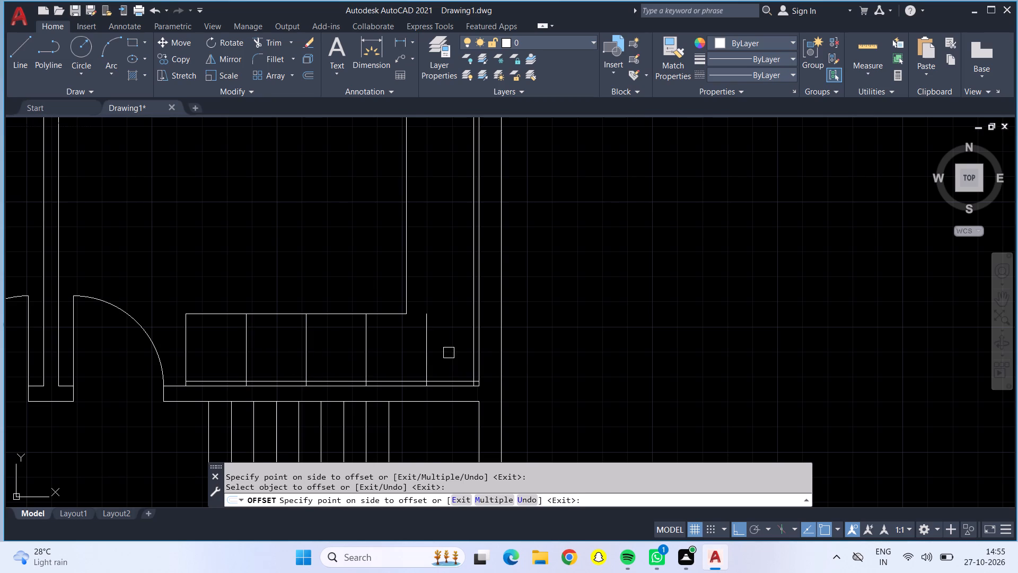
Offset the right-hand room's upper wall line downward repeatedly by 2' to make four horizontal division lines across the L-shape's vertical leg.
scroll(423, 261, "up", 1)
middle_click_drag(423, 261, 417, 467)
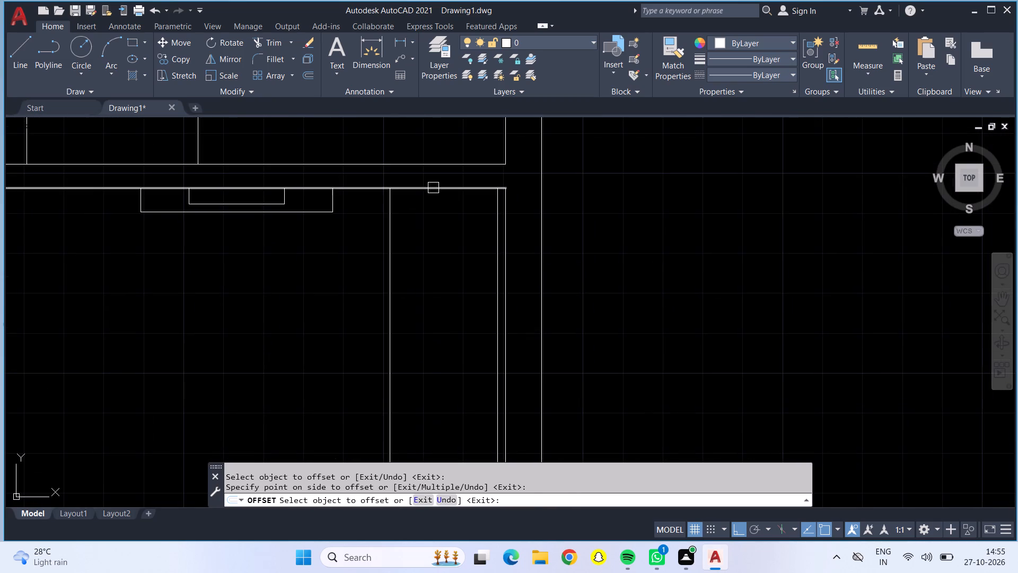
left_click_drag(435, 188, 438, 194)
left_click(452, 283)
left_click_drag(453, 285, 455, 290)
left_click_drag(452, 342, 452, 355)
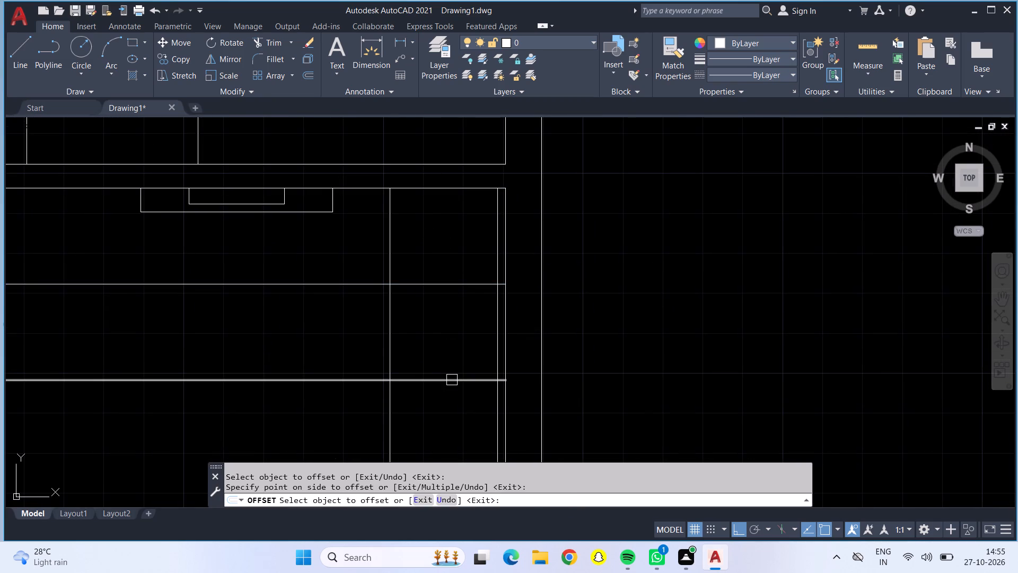
left_click_drag(452, 380, 450, 412)
left_click(449, 416)
scroll(450, 417, "down", 1)
middle_click_drag(451, 416, 443, 281)
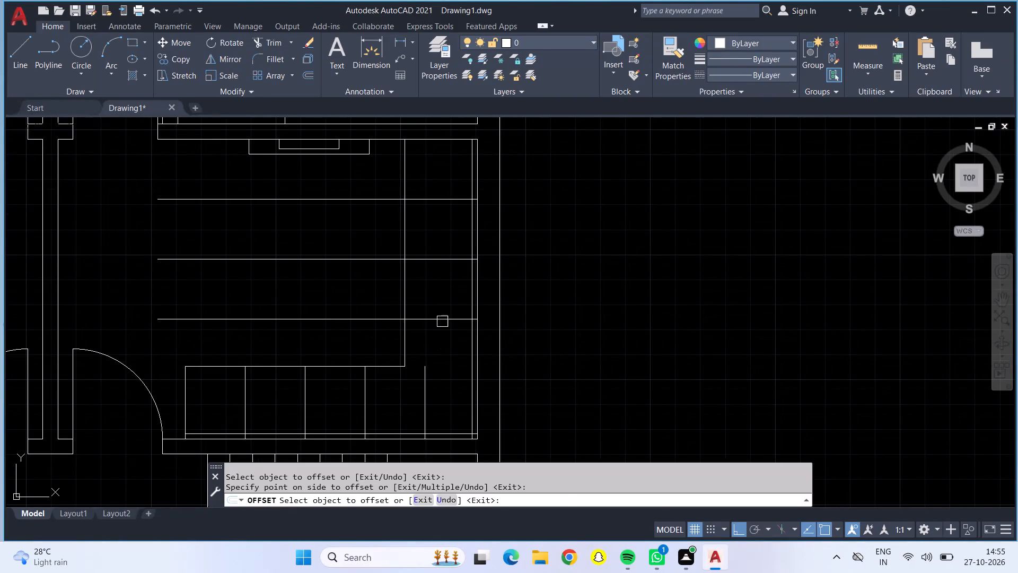
left_click(441, 323)
left_click(444, 368)
key("Escape")
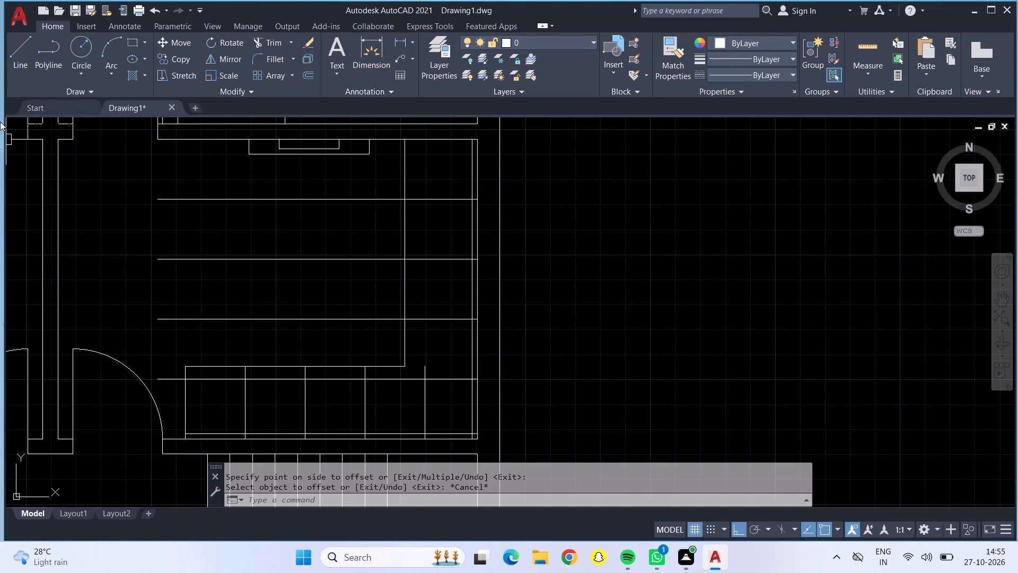
Draw a diagonal polyline from the right-hand L-shape's inner corner to the intersection of the thin inner lines at its outer corner.
left_click_drag(38, 53, 43, 56)
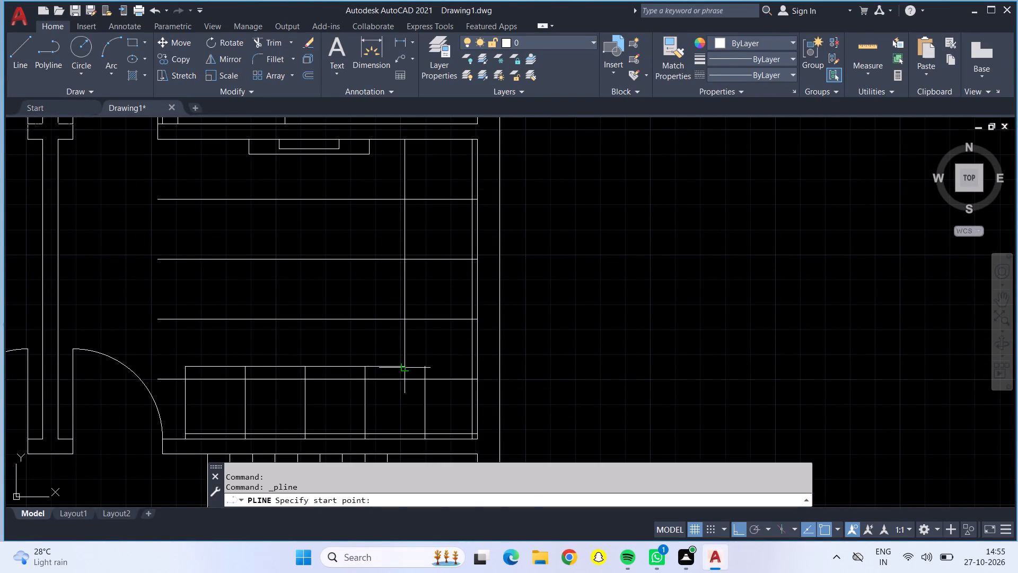
left_click(408, 371)
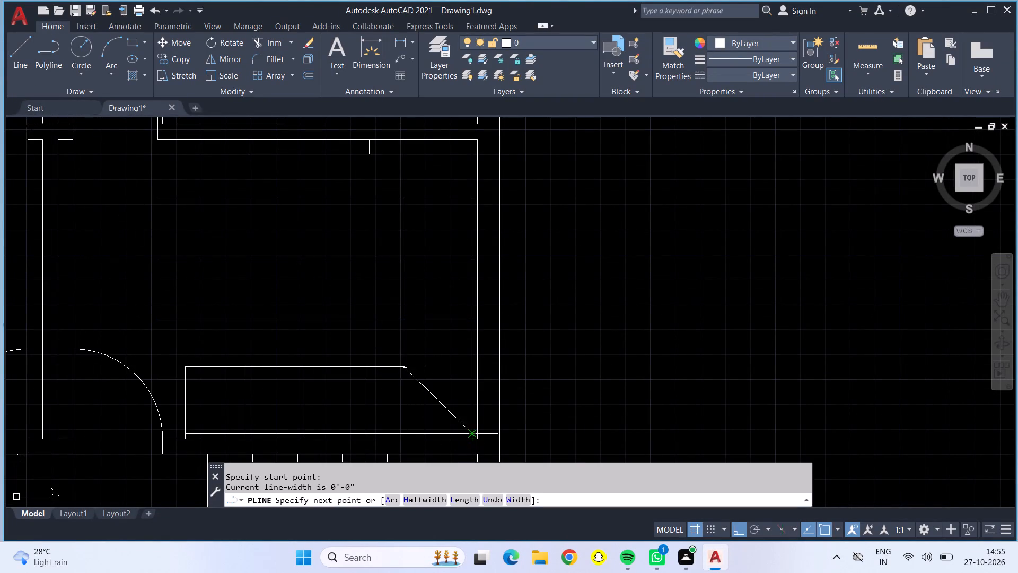
scroll(473, 427, "up", 4)
middle_click_drag(469, 433, 477, 329)
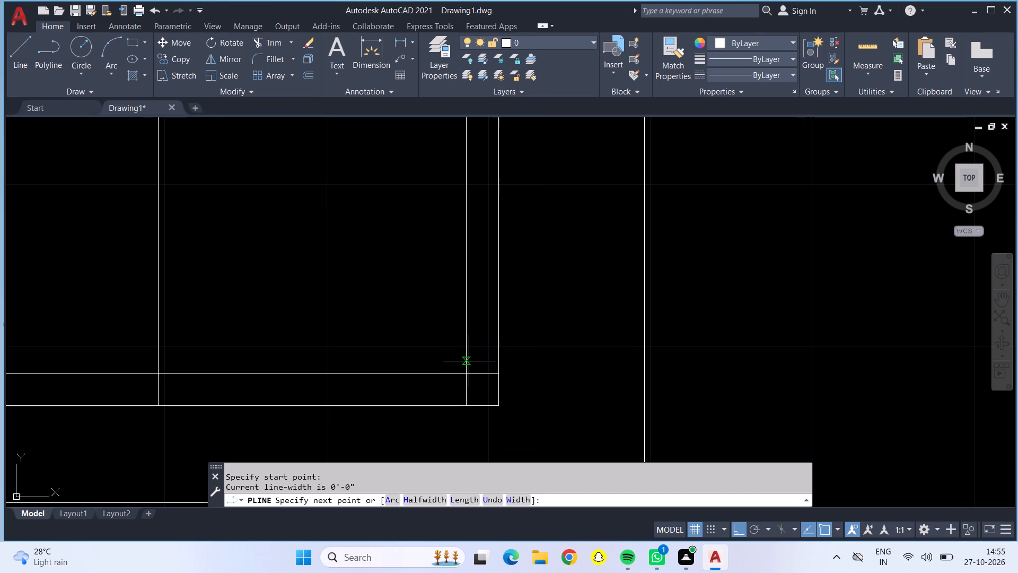
left_click(466, 372)
scroll(467, 371, "down", 2)
key("Escape")
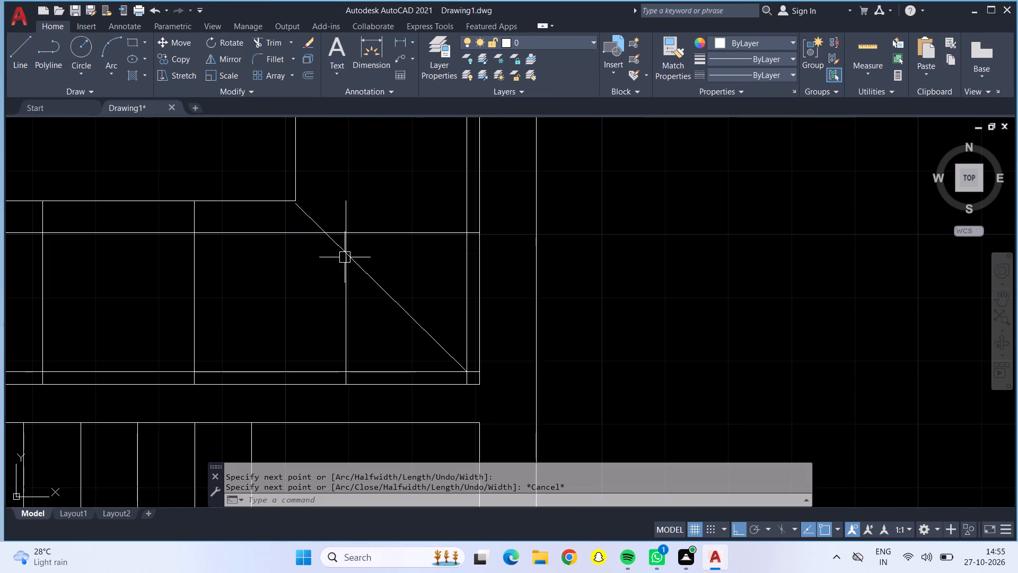
Erase the last vertical and lowest horizontal division lines that cross the diagonal at the right-hand L-shape's corner.
scroll(367, 216, "down", 2)
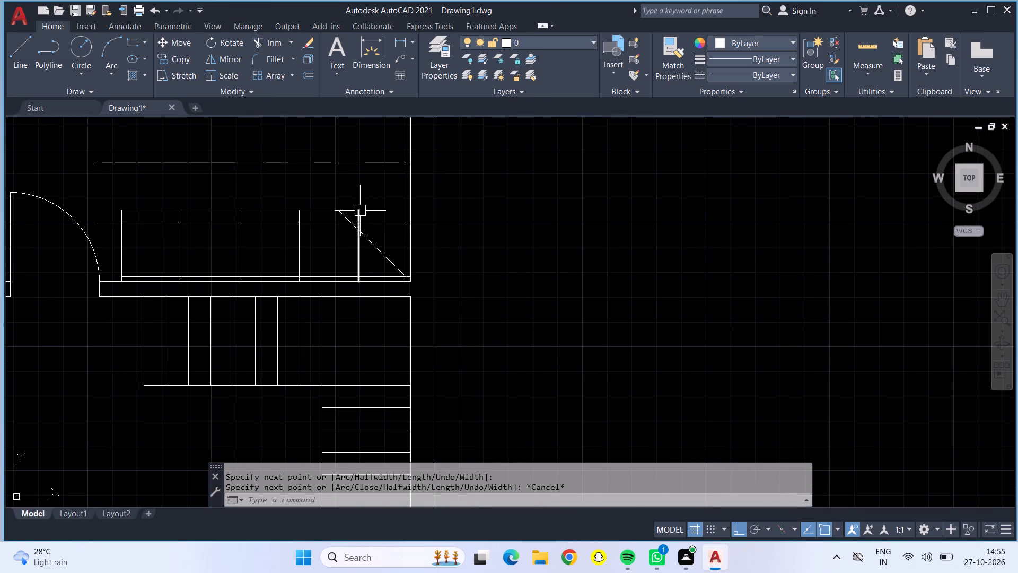
left_click(360, 211)
left_click(390, 223)
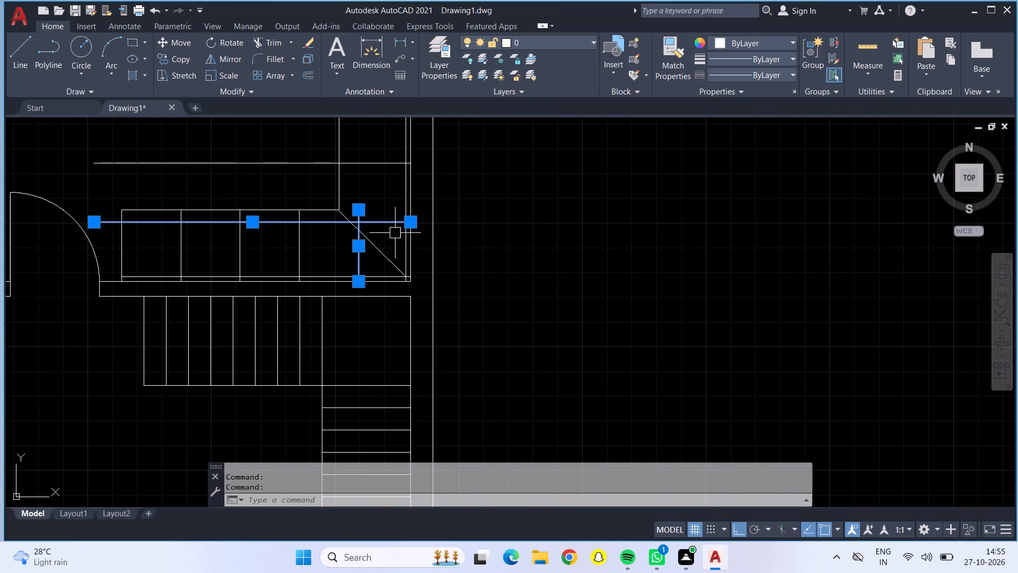
key("Delete")
Trim the three remaining horizontal division lines where they extend into the right-hand room beyond the L-shape's vertical leg.
scroll(394, 218, "down", 1)
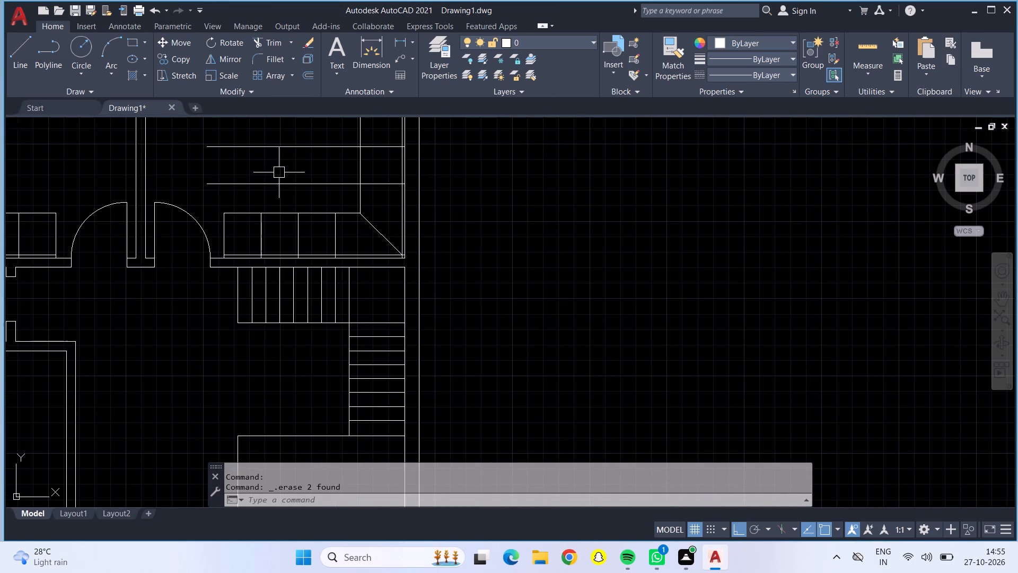
middle_click_drag(287, 169, 345, 331)
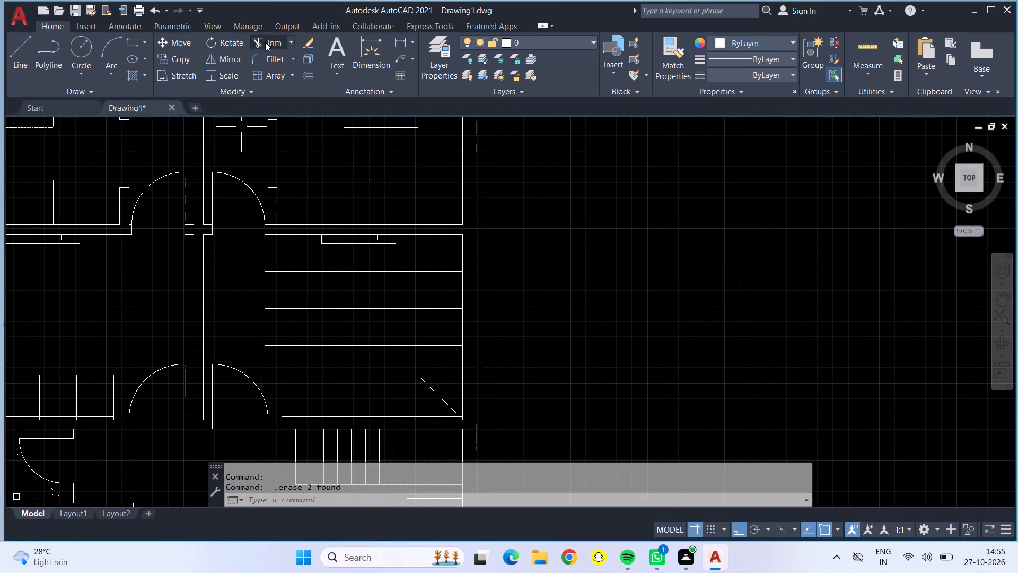
left_click(266, 42)
left_click_drag(372, 255, 387, 316)
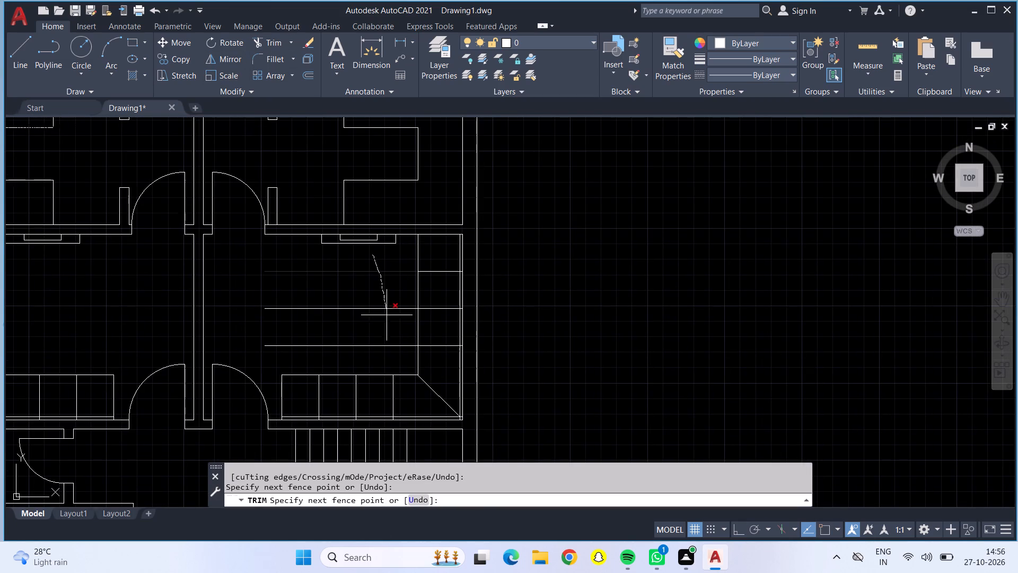
left_click_drag(387, 316, 389, 351)
scroll(392, 346, "down", 1)
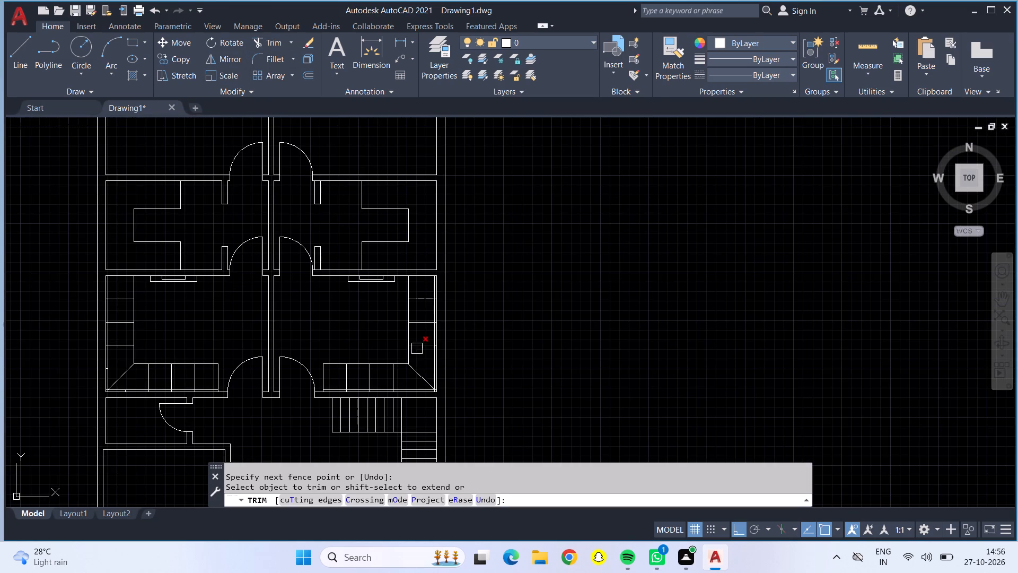
middle_click_drag(325, 304, 568, 307)
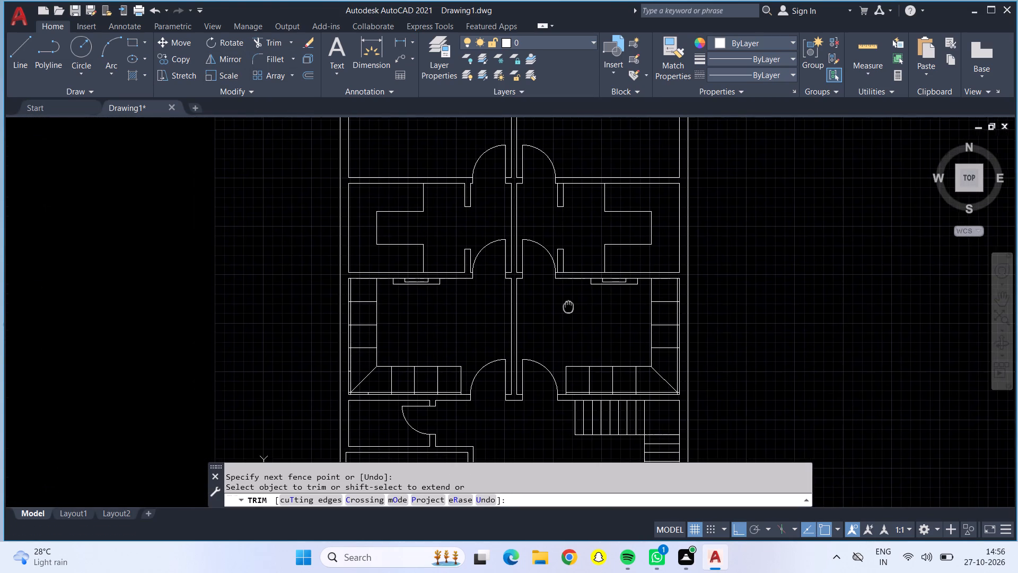
key("Escape")
Insert the Bed - Queen block from DesignCenter beside the plan and place a Lamp - Table block on each side of its head.
scroll(555, 326, "down", 1)
middle_click_drag(587, 329, 587, 328)
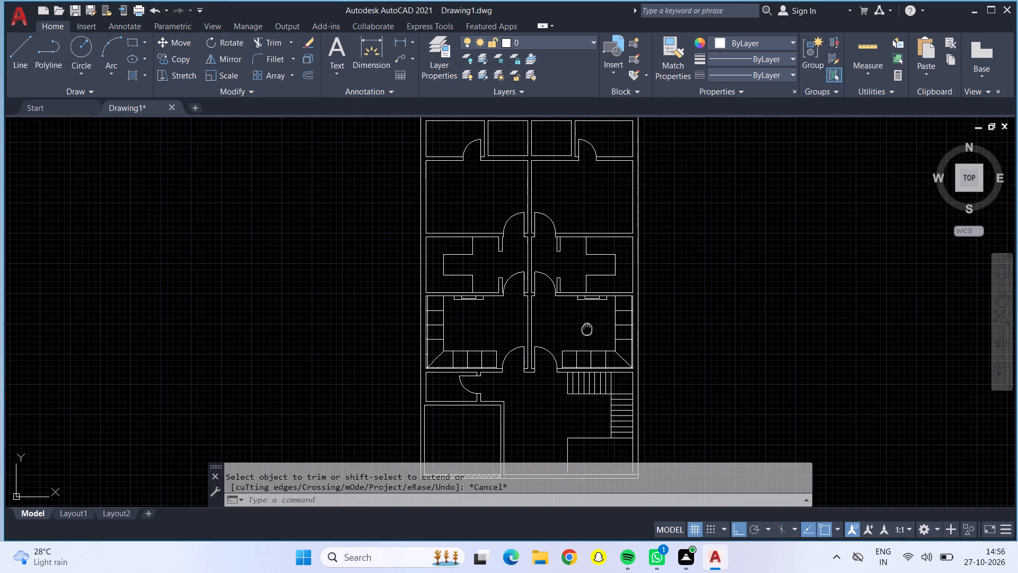
middle_click_drag(587, 328, 601, 300)
scroll(470, 290, "up", 3)
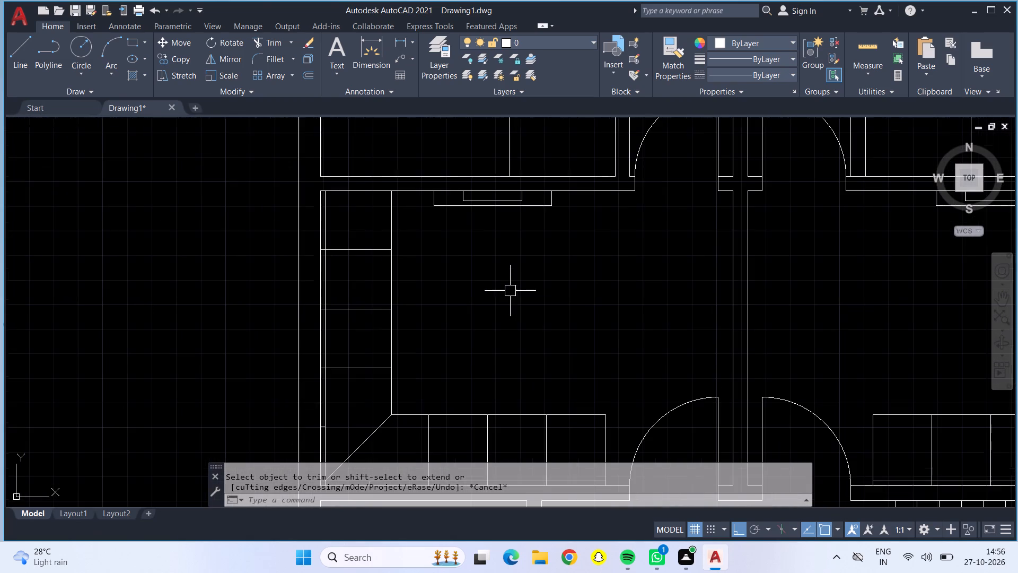
scroll(464, 305, "down", 1)
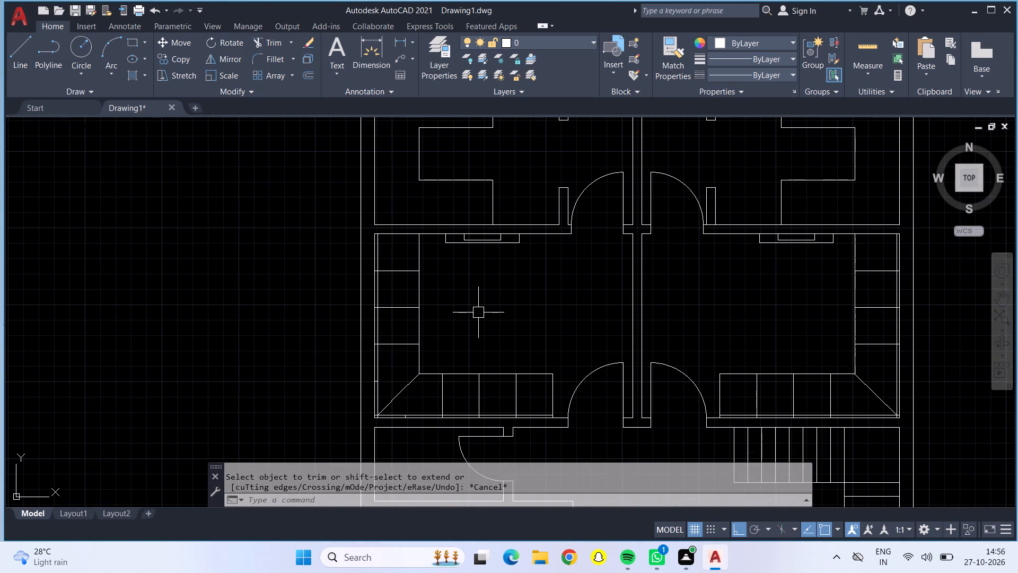
key("ctrl+2")
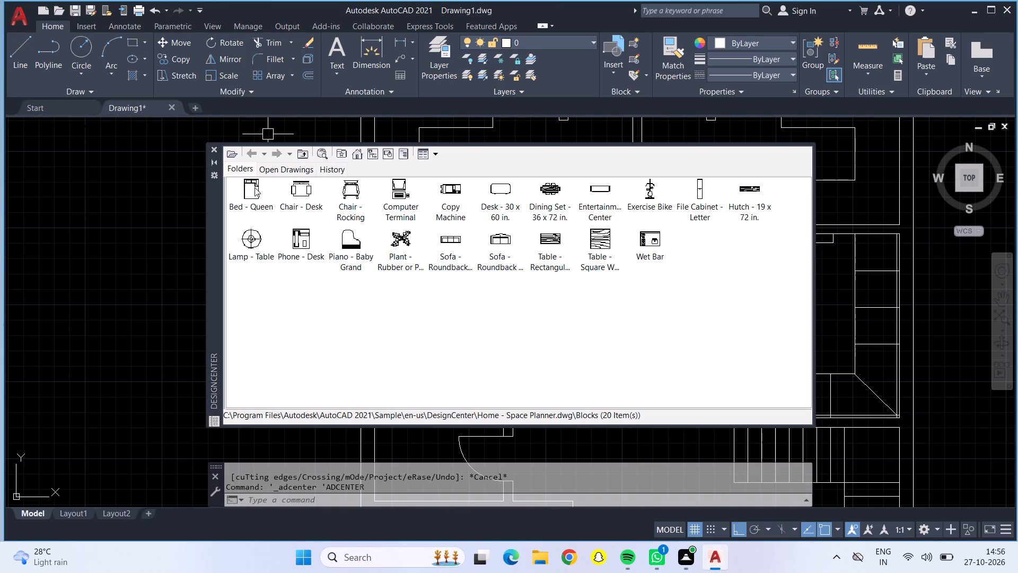
left_click_drag(251, 184, 50, 231)
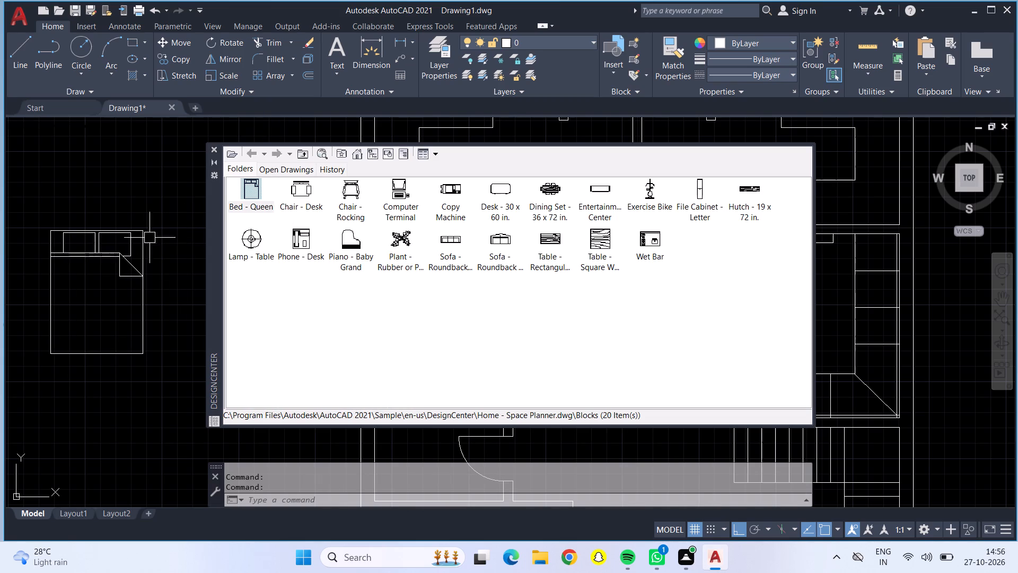
left_click_drag(256, 239, 161, 240)
left_click_drag(250, 237, 39, 238)
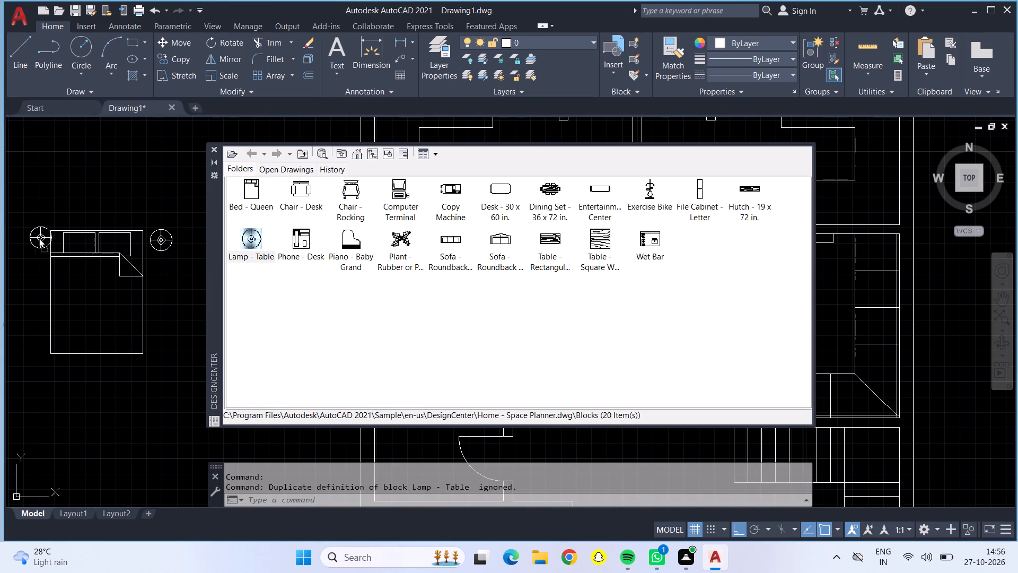
left_click_drag(39, 238, 36, 241)
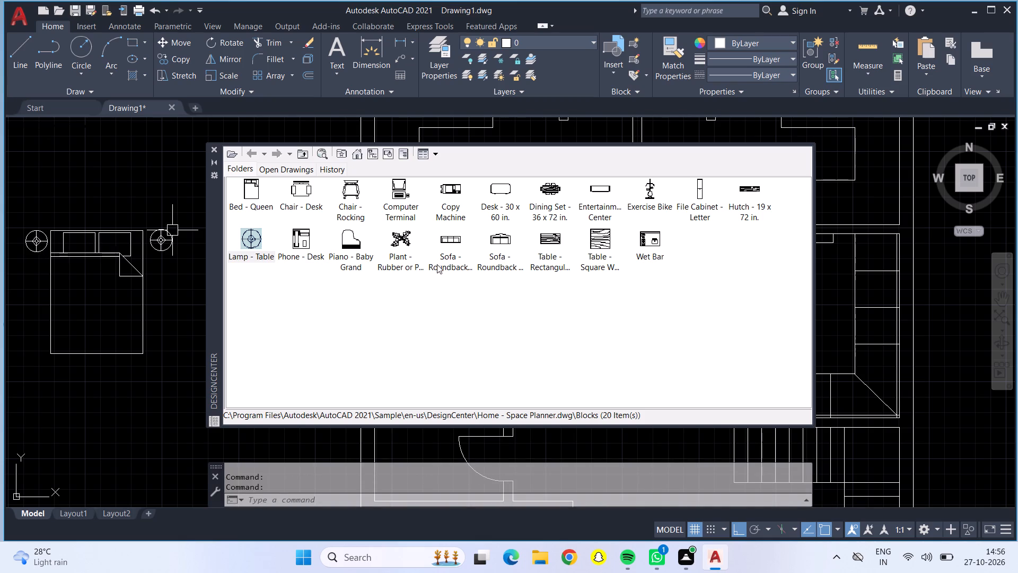
Insert two rectangular wood table blocks below the bed, outside the plan.
left_click_drag(541, 239, 109, 368)
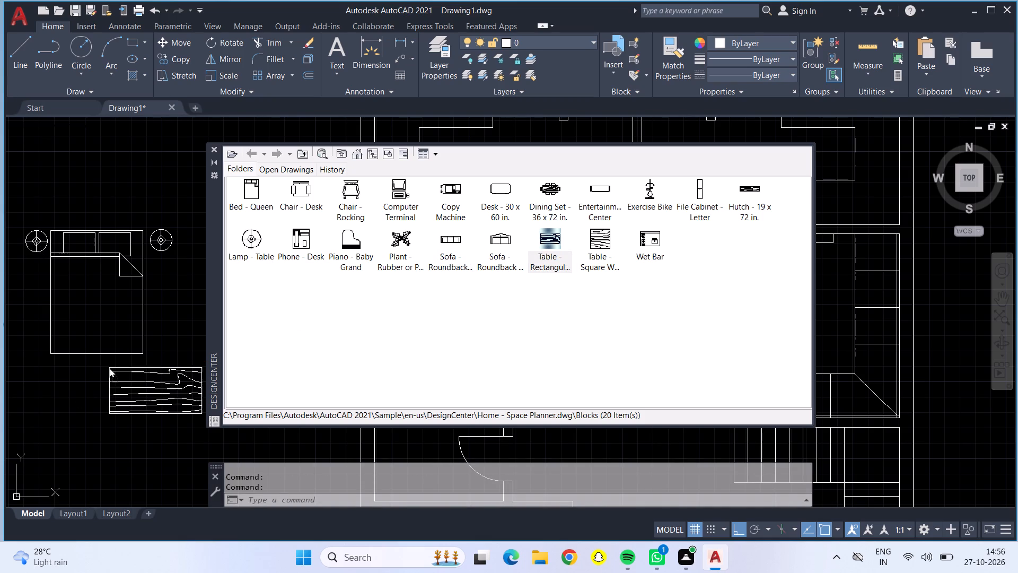
left_click_drag(109, 368, 48, 384)
left_click_drag(554, 238, 341, 350)
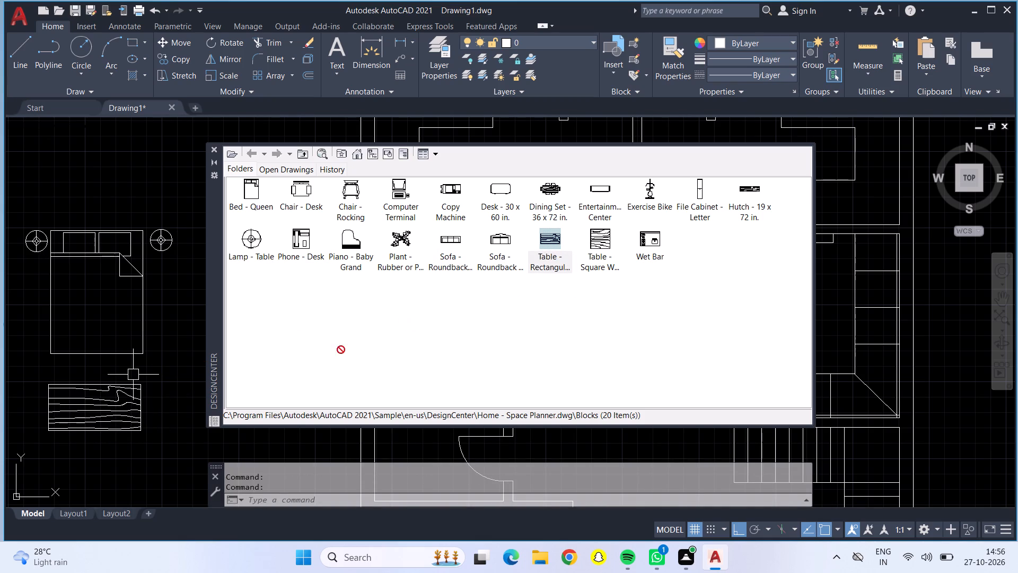
left_click_drag(341, 350, 91, 442)
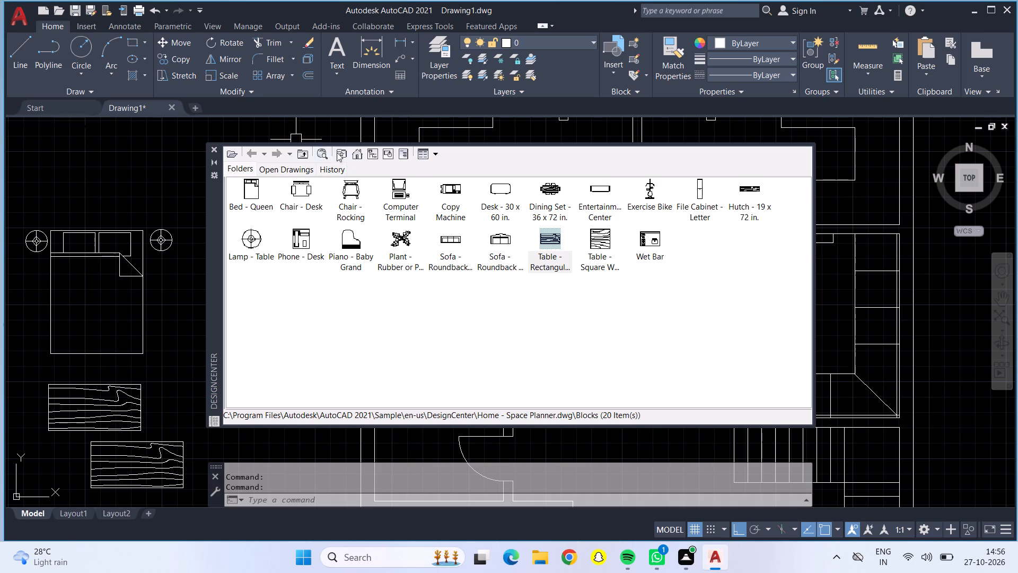
Browse DesignCenter's en-us Dynamic Blocks samples and examine the blocks in Annotation - Imperial.dwg.
left_click(363, 155)
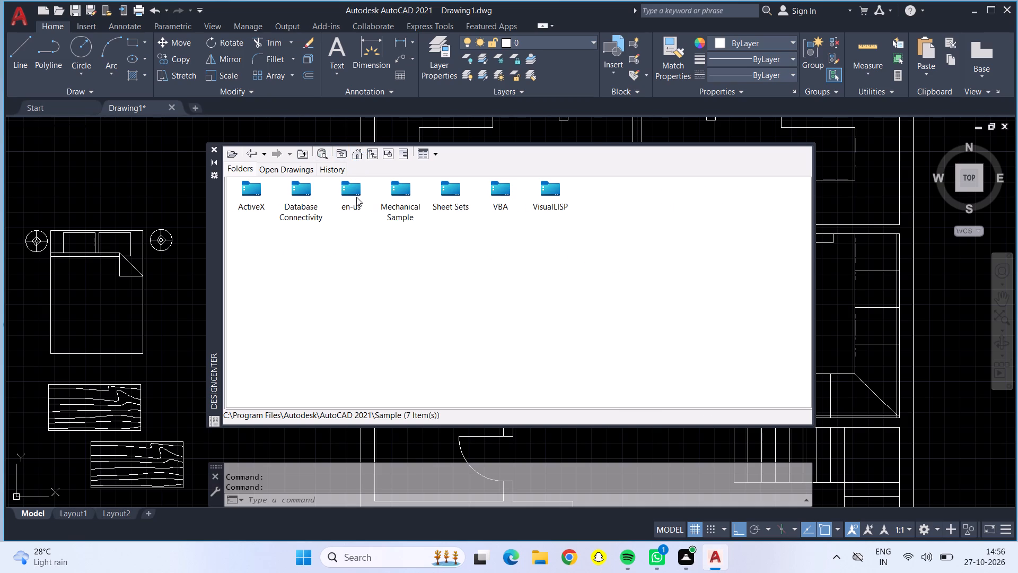
double_click(357, 195)
left_click(258, 187)
left_click(261, 190)
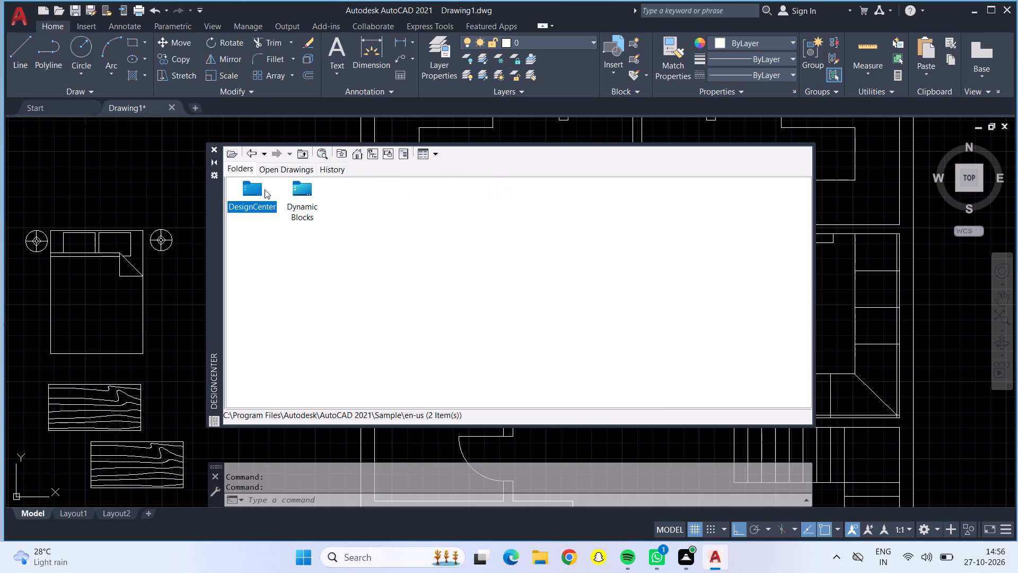
double_click(305, 190)
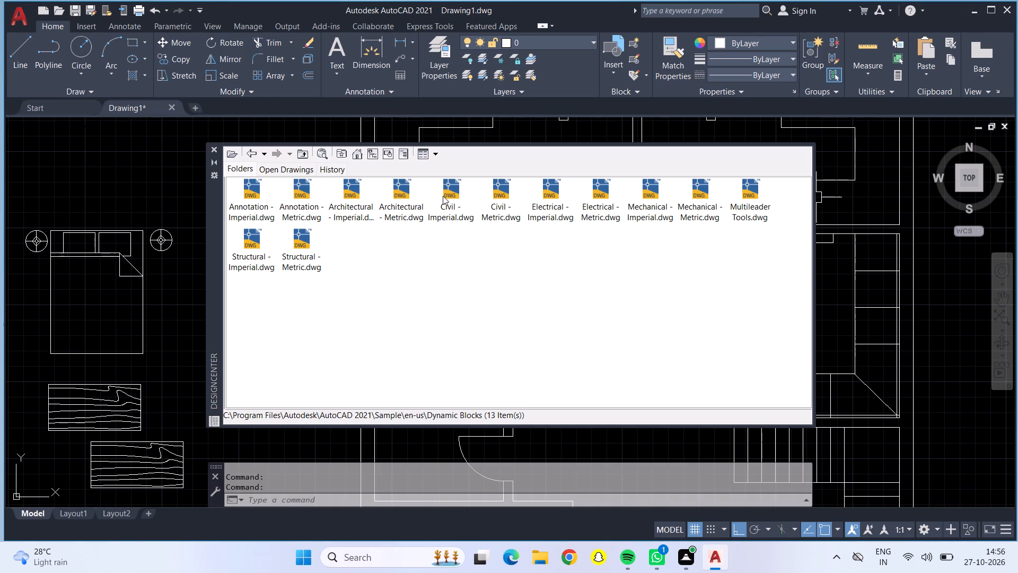
double_click(259, 194)
double_click(257, 191)
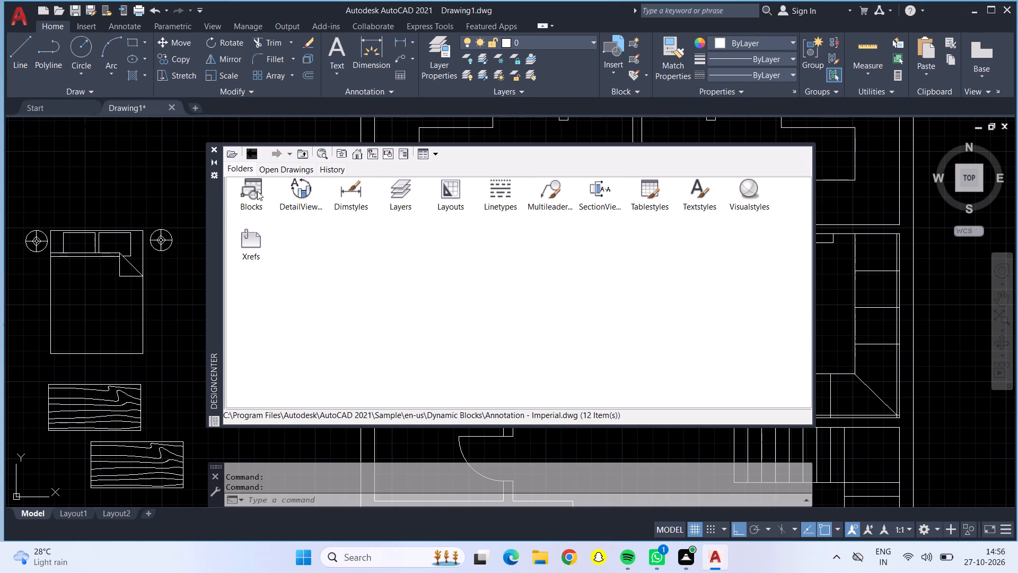
double_click(257, 191)
left_click(257, 191)
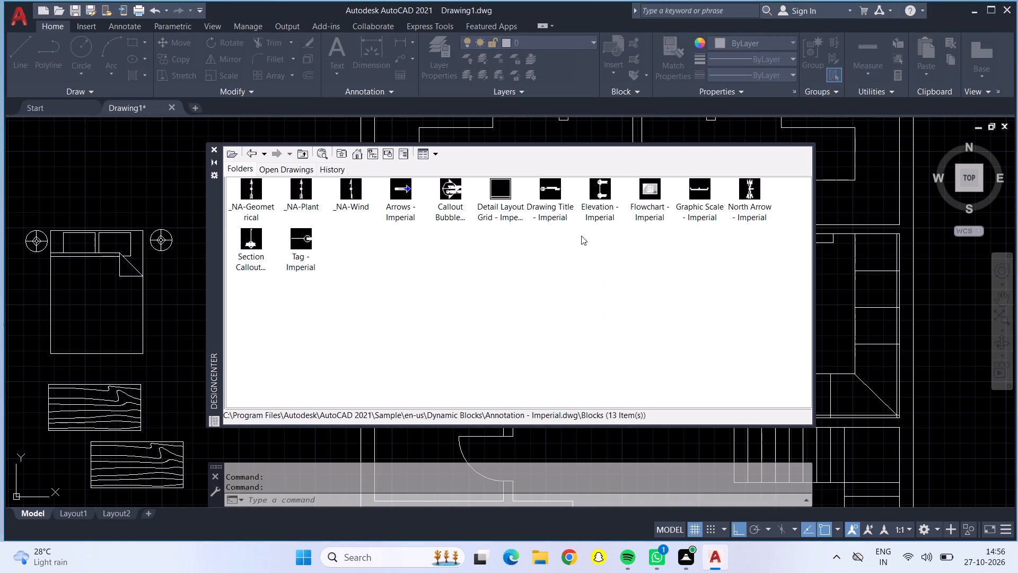
Insert the Bore - Imperial block from the Dynamic Blocks drawing Civil - Imperial.dwg above the lamp on the bed's right side.
left_click(255, 155)
left_click(248, 147)
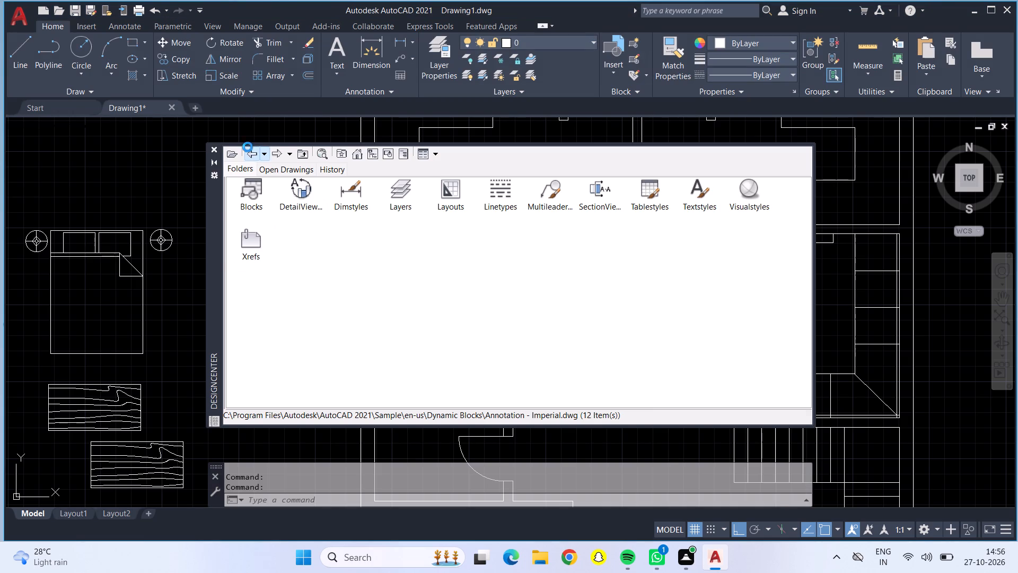
left_click(461, 197)
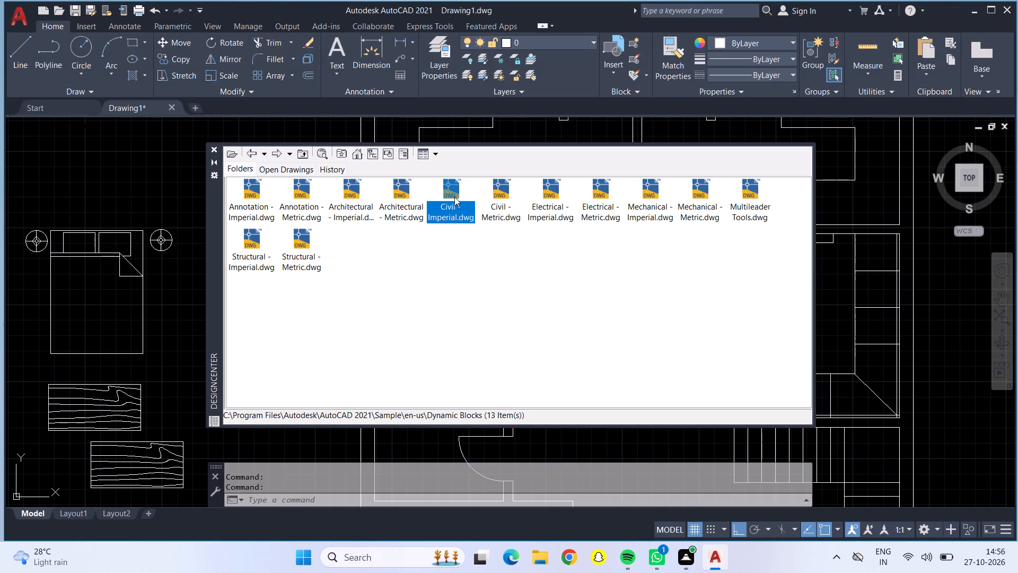
double_click(454, 197)
double_click(244, 189)
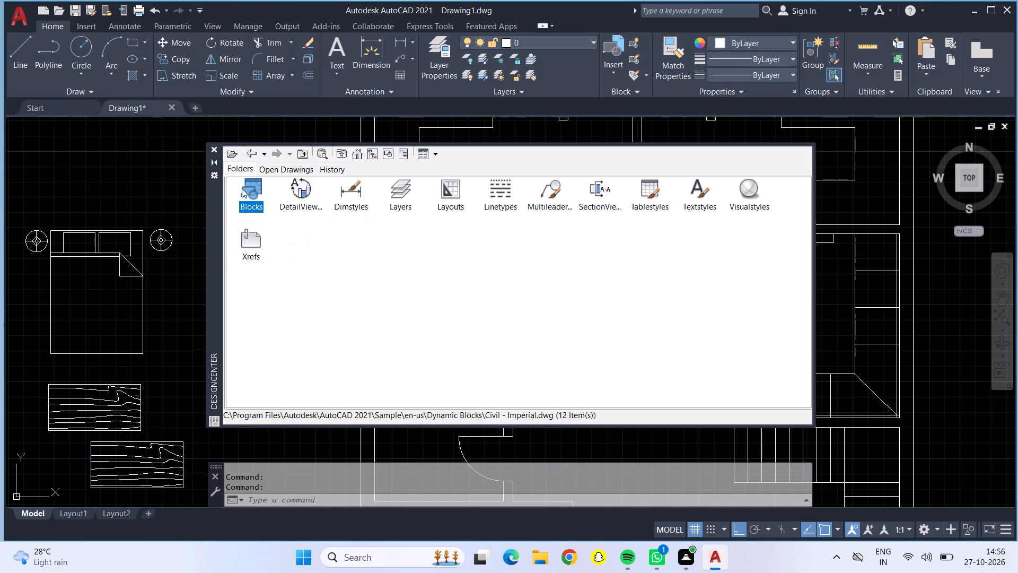
double_click(242, 188)
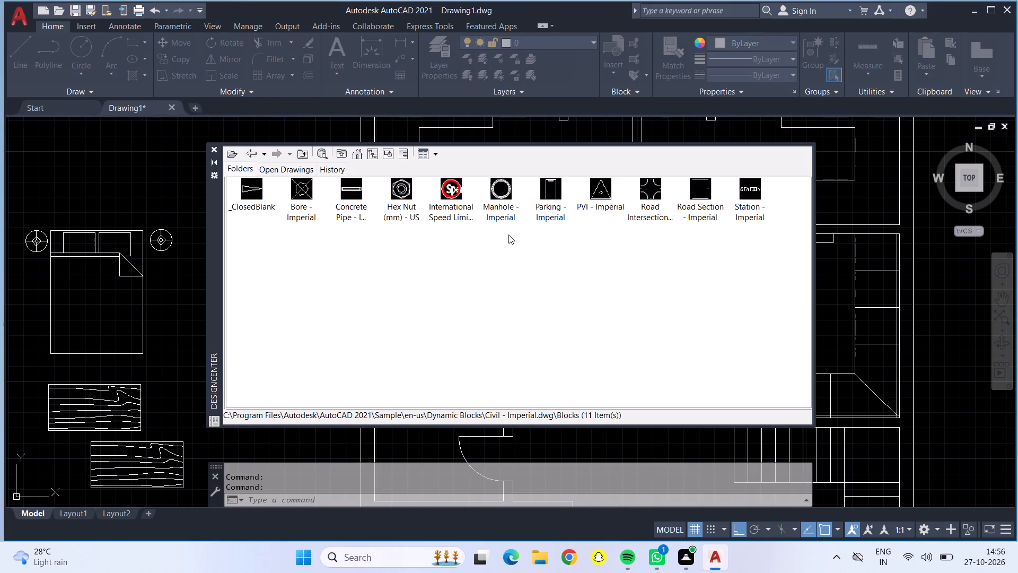
left_click_drag(306, 185, 205, 191)
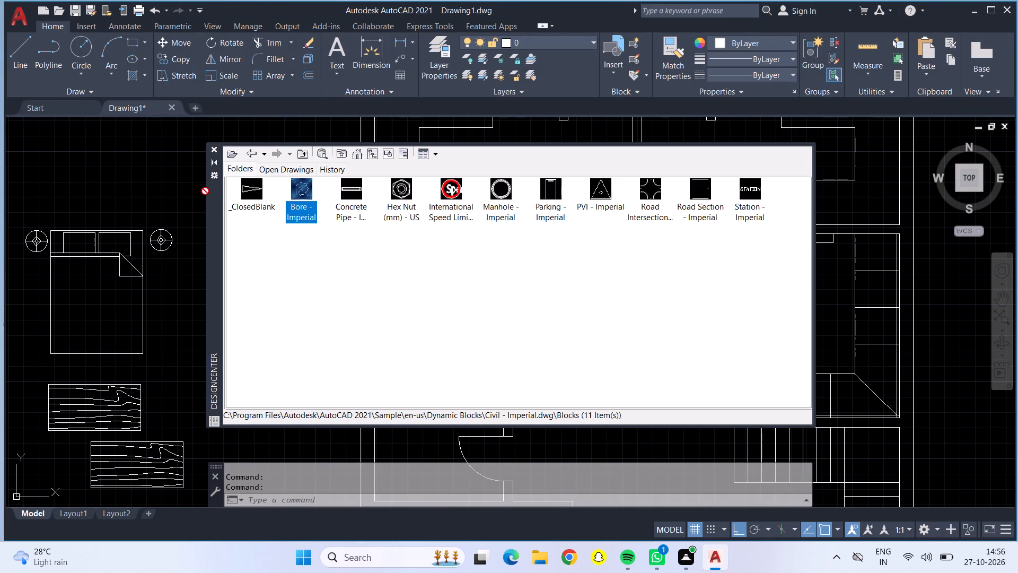
left_click_drag(205, 191, 165, 181)
Return to the DesignCenter sample folder and look through the blocks in Home - Space Planner.dwg.
triple_click(248, 153)
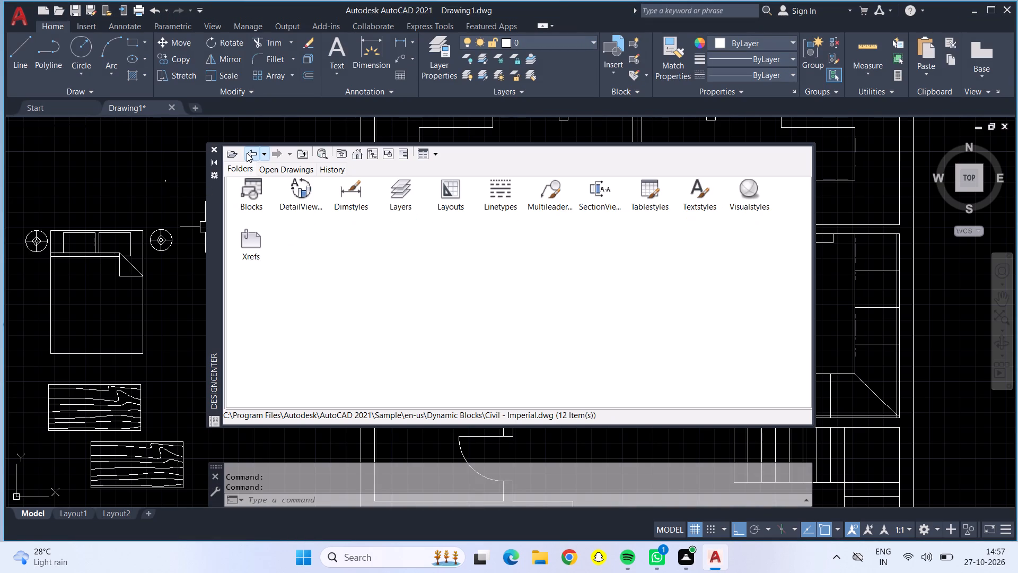
left_click(247, 153)
left_click(247, 162)
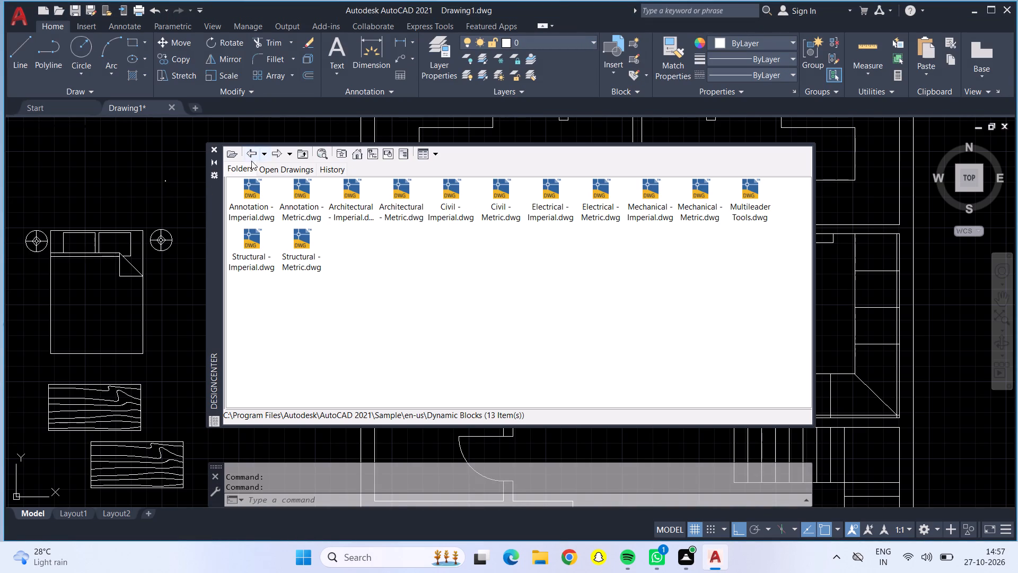
left_click(251, 154)
double_click(251, 184)
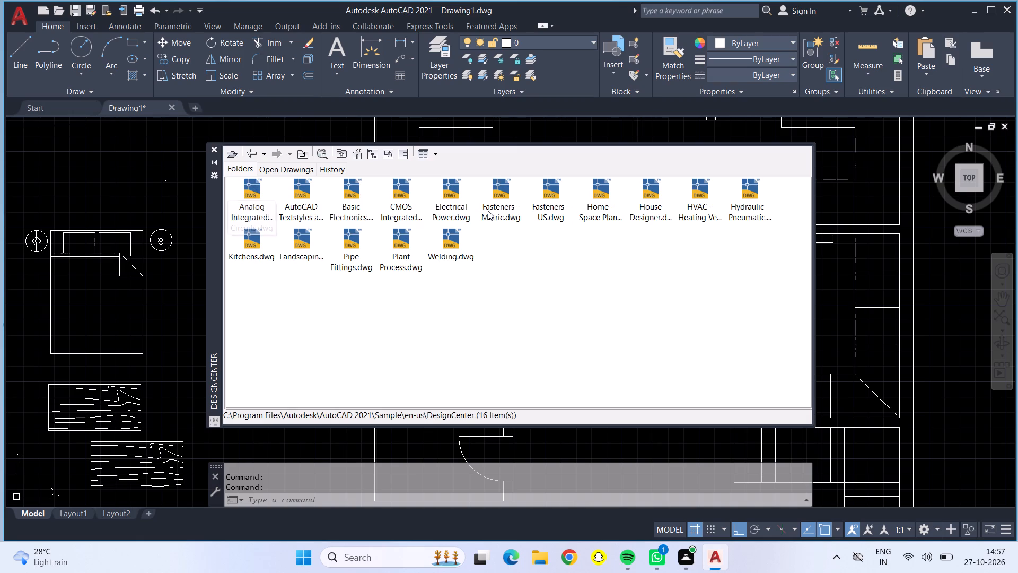
double_click(602, 196)
double_click(247, 187)
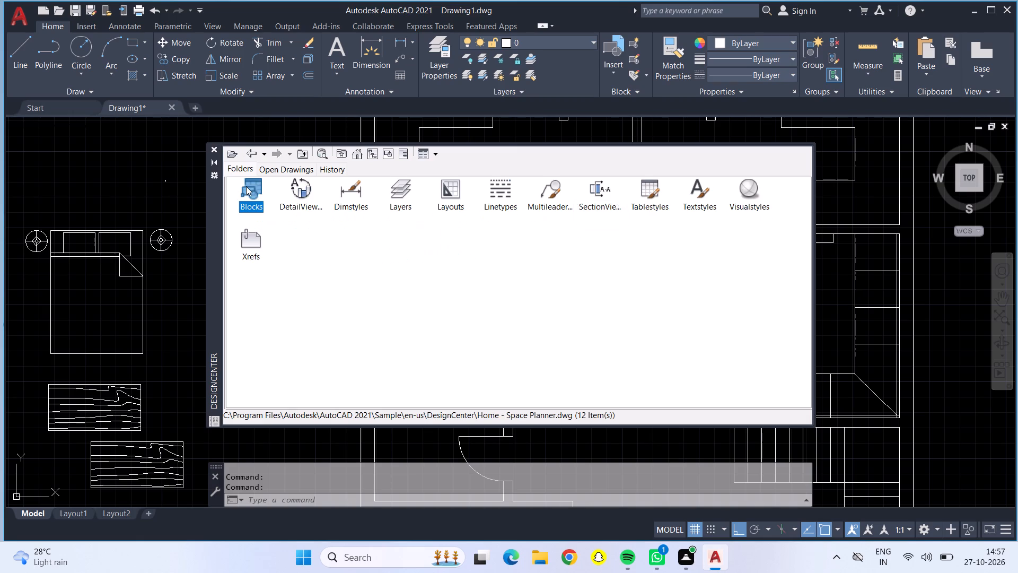
left_click(264, 153)
left_click(258, 154)
left_click(256, 154)
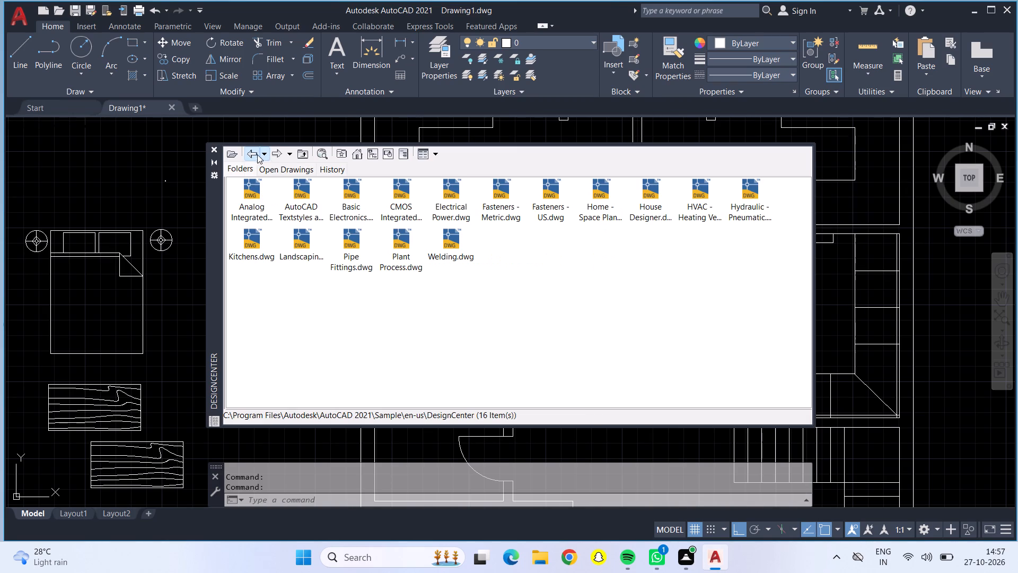
Insert the top-view bathroom faucet and the Toilet - top block from House Designer.dwg side by side above the bed's head.
double_click(656, 192)
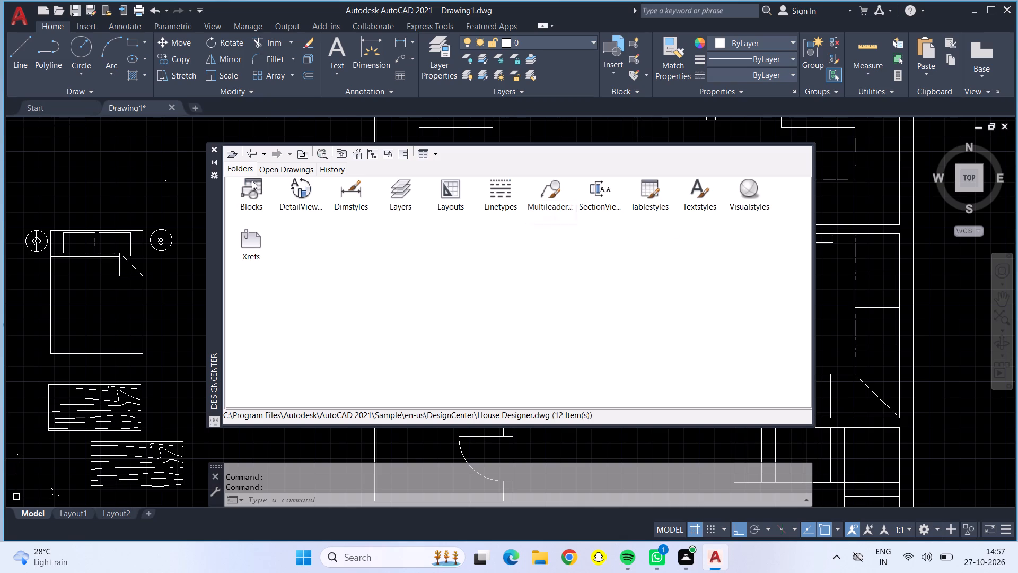
left_click(248, 180)
left_click_drag(248, 180, 247, 186)
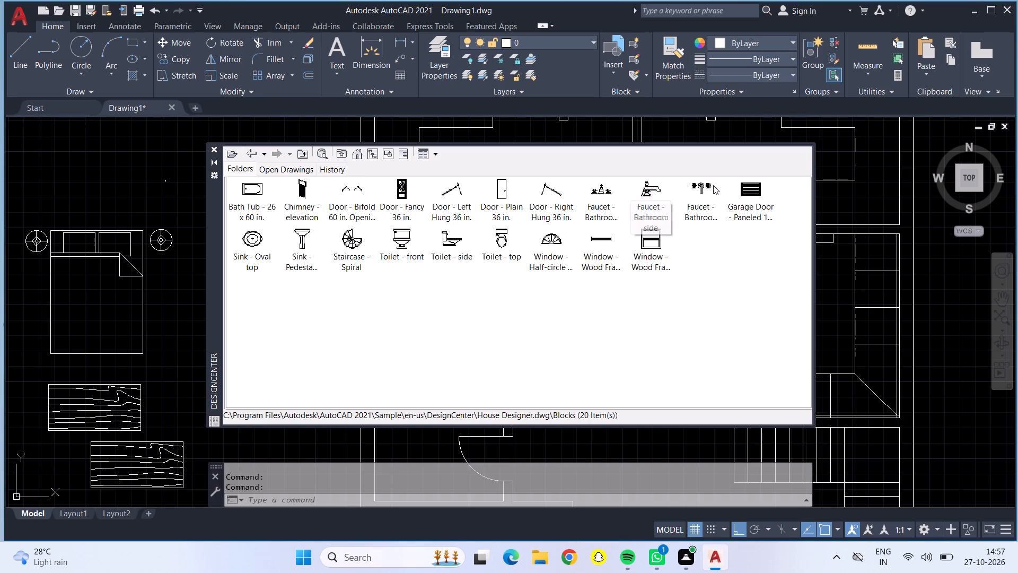
left_click_drag(701, 189, 668, 195)
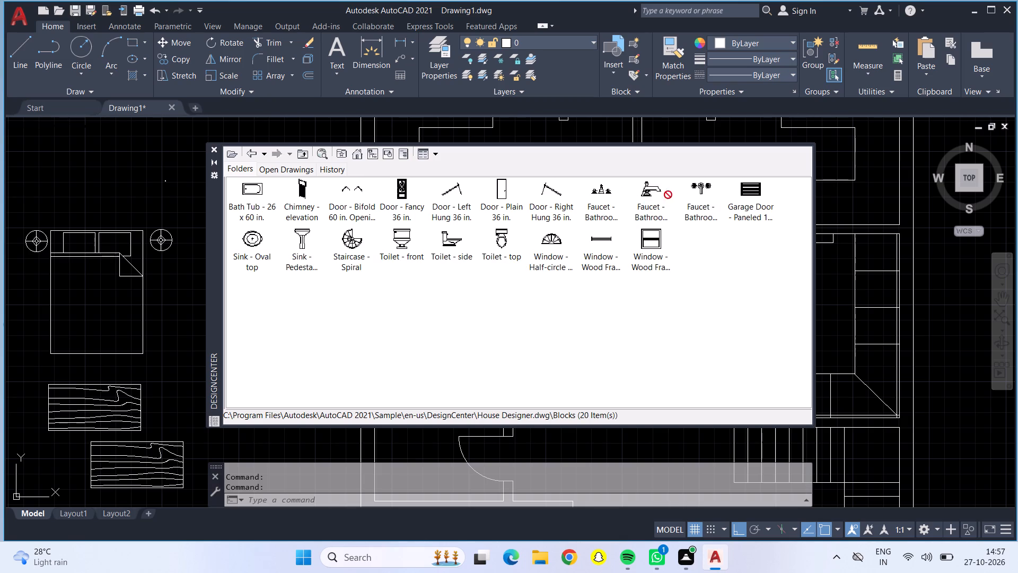
left_click_drag(668, 195, 120, 176)
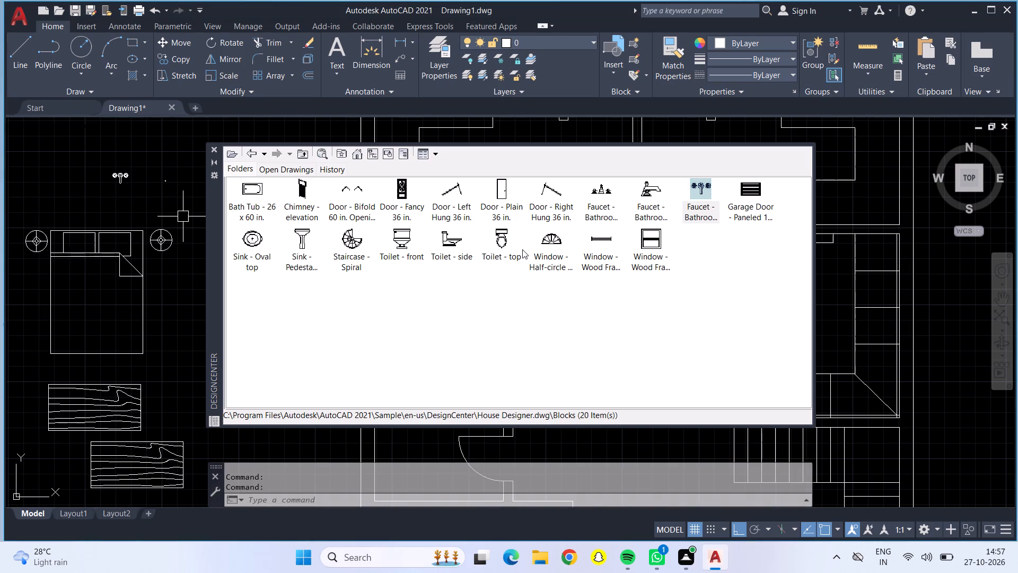
left_click_drag(501, 230, 118, 183)
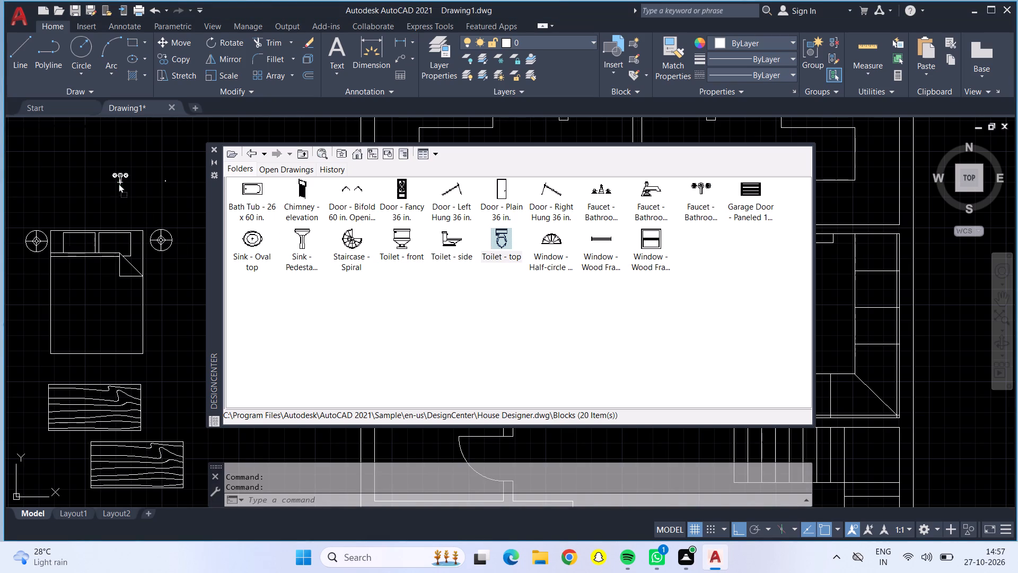
left_click_drag(118, 183, 83, 165)
Insert the Sink - Oval top block between the bed's lower right corner and the wood tables.
left_click_drag(254, 234, 234, 263)
left_click_drag(234, 263, 175, 375)
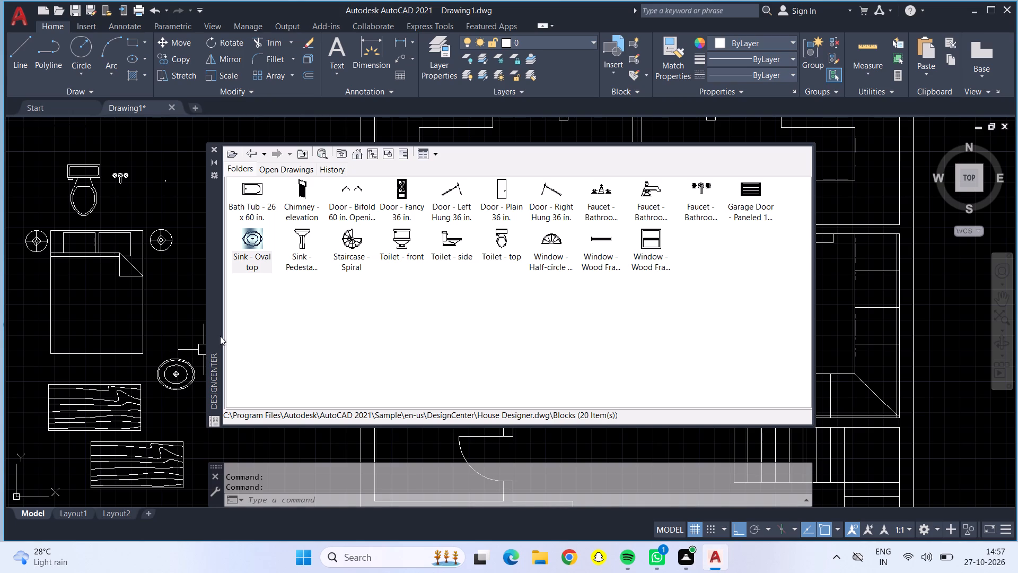
Insert the Microwave block from Kitchens.dwg to the right of the bed, with the Range-Oven - 30 in top block directly below it.
left_click(252, 152)
left_click(252, 152)
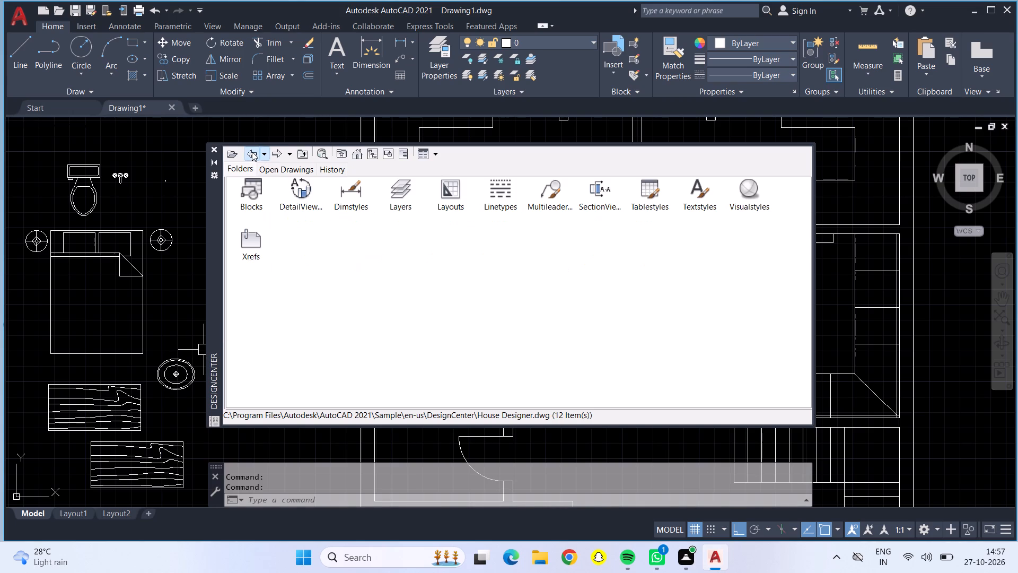
left_click(251, 155)
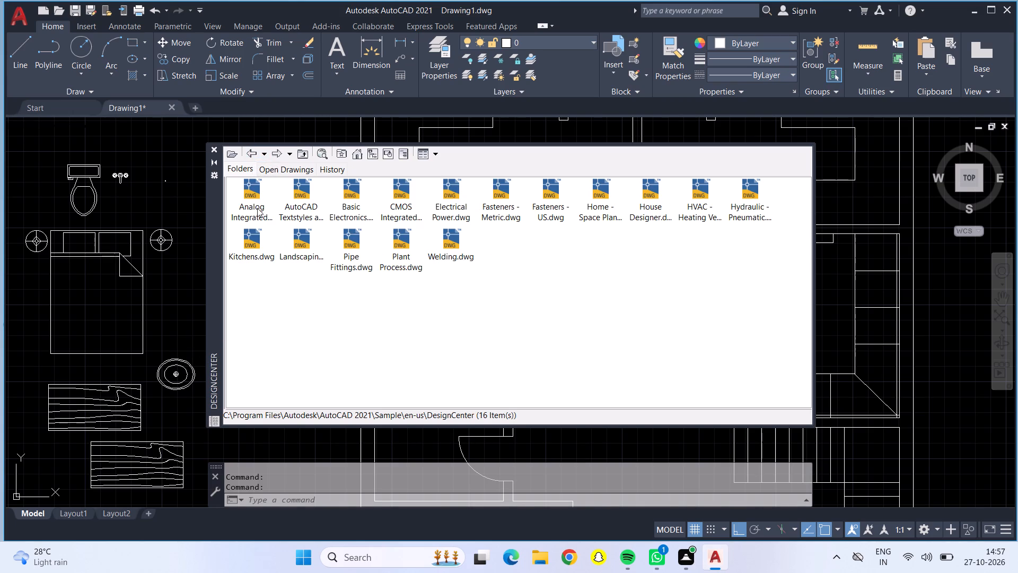
double_click(248, 235)
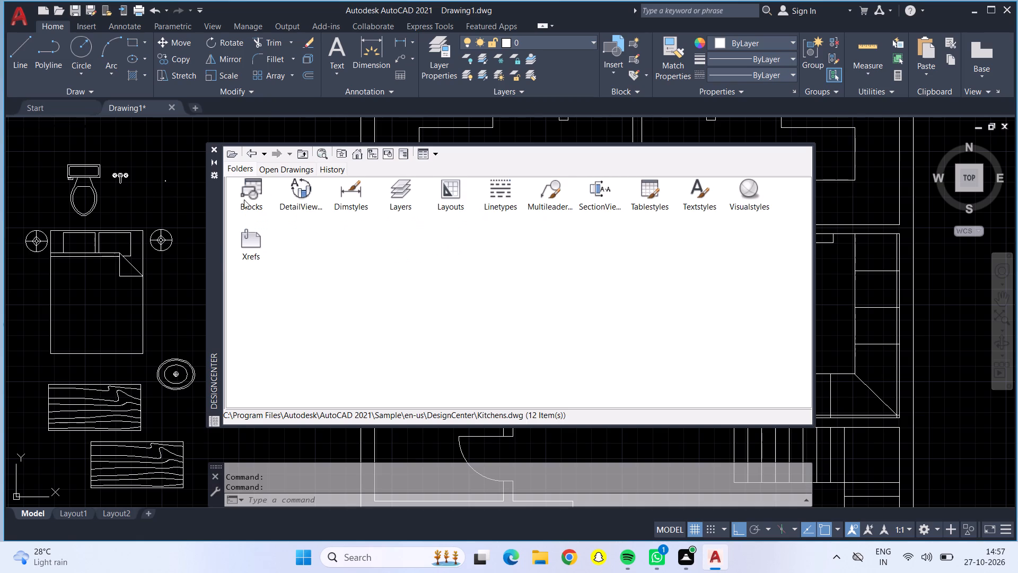
double_click(240, 199)
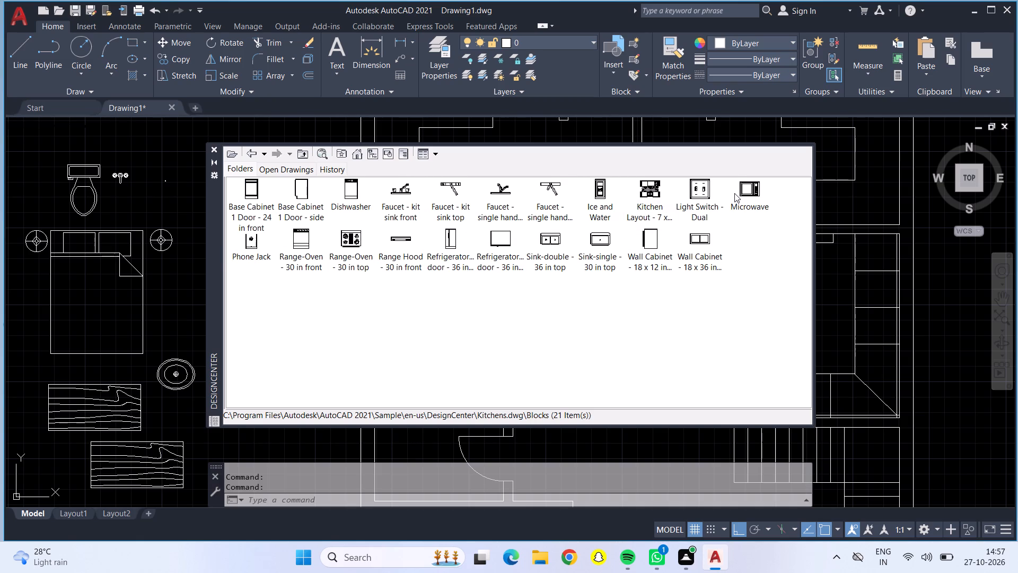
left_click_drag(742, 191, 179, 303)
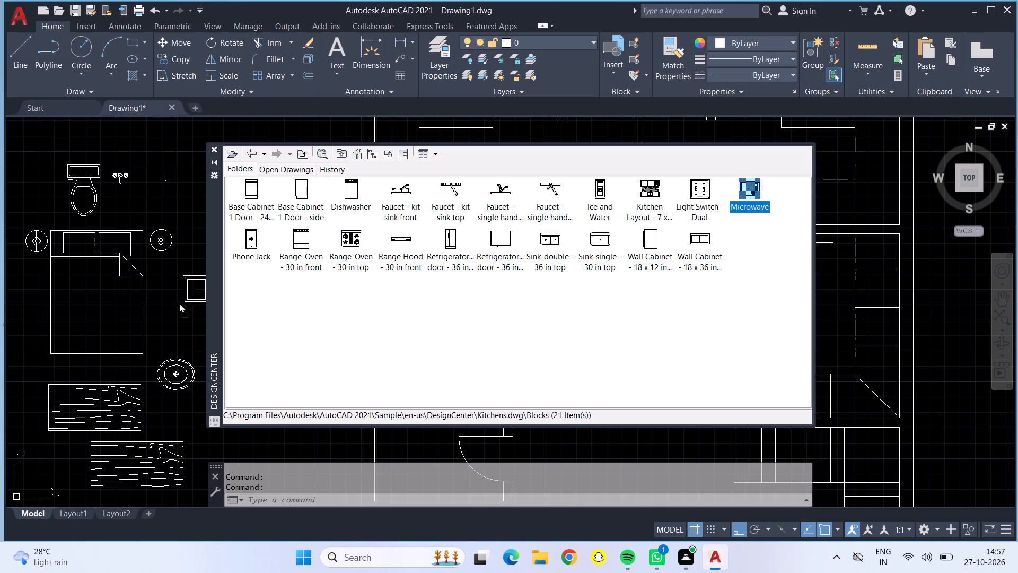
left_click_drag(179, 303, 155, 298)
left_click_drag(346, 239, 280, 299)
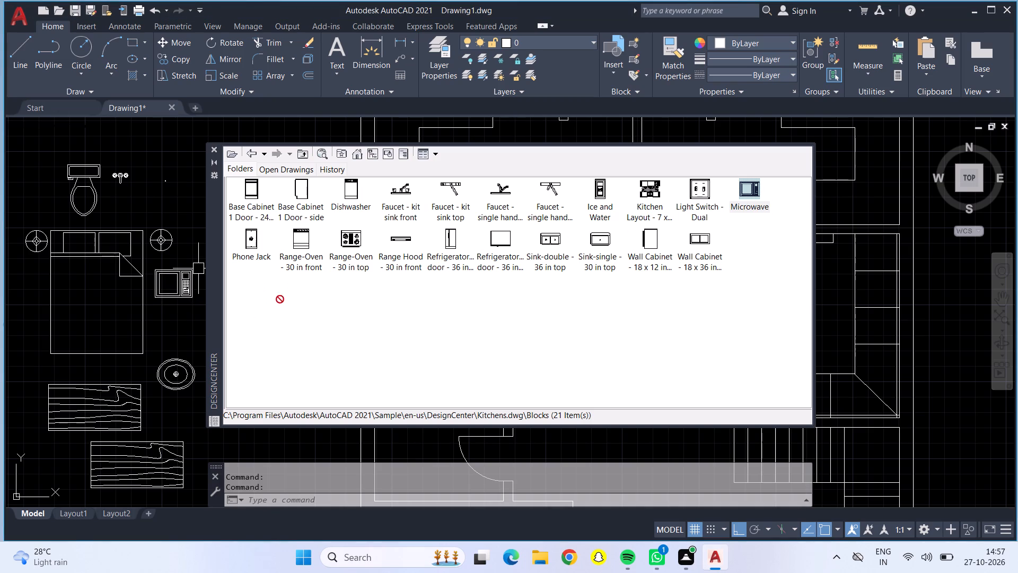
left_click_drag(280, 299, 154, 311)
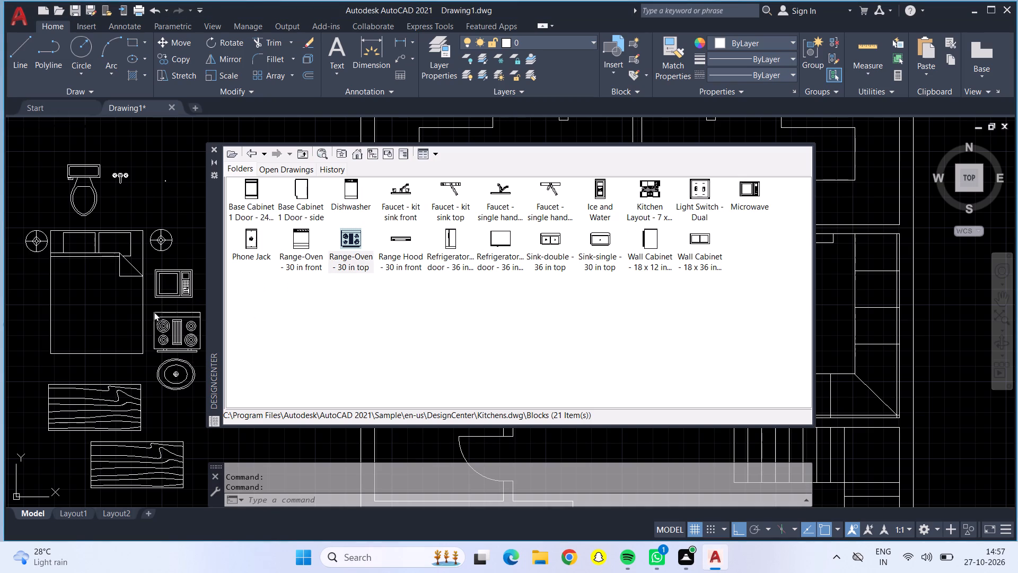
left_click_drag(154, 311, 154, 309)
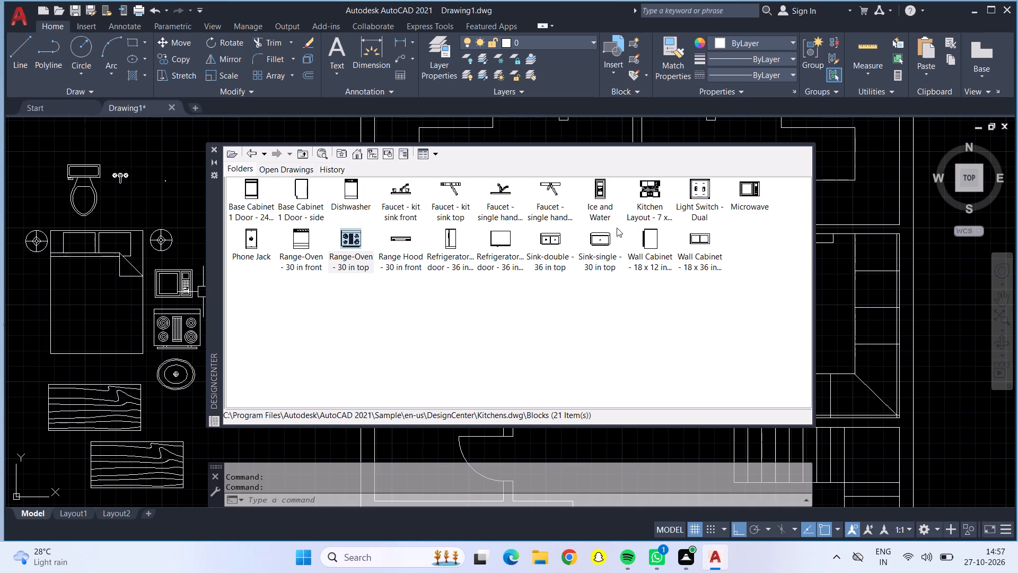
Insert the Light Switch - Dual block above the microwave and close DesignCenter.
left_click_drag(693, 182, 191, 378)
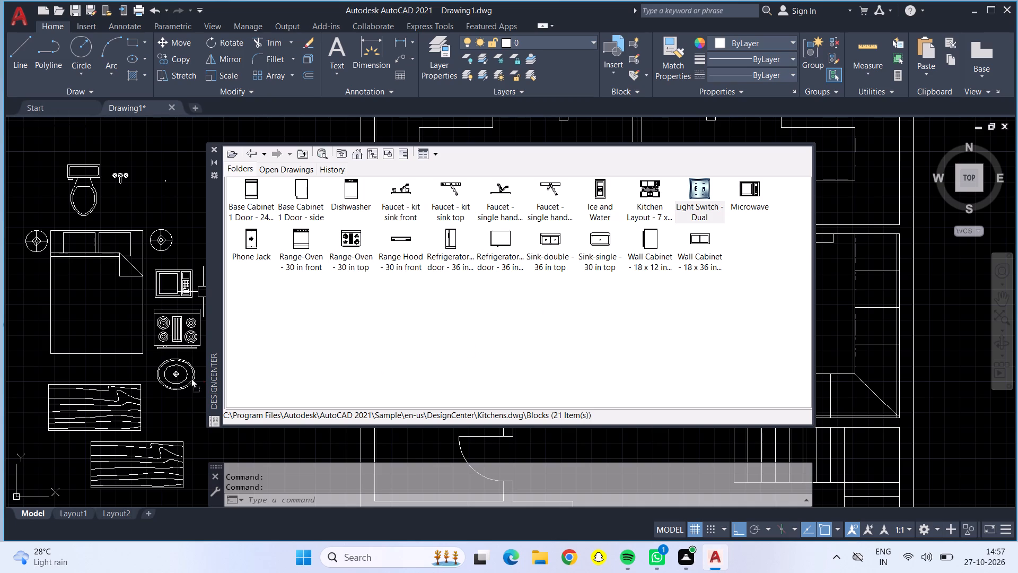
left_click_drag(191, 378, 191, 250)
left_click(217, 150)
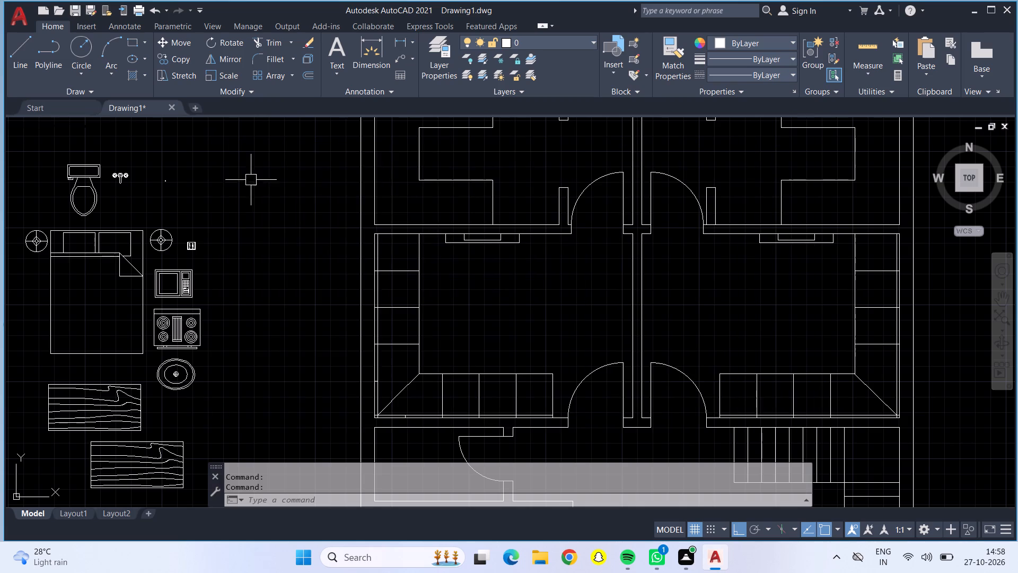
scroll(304, 218, "down", 2)
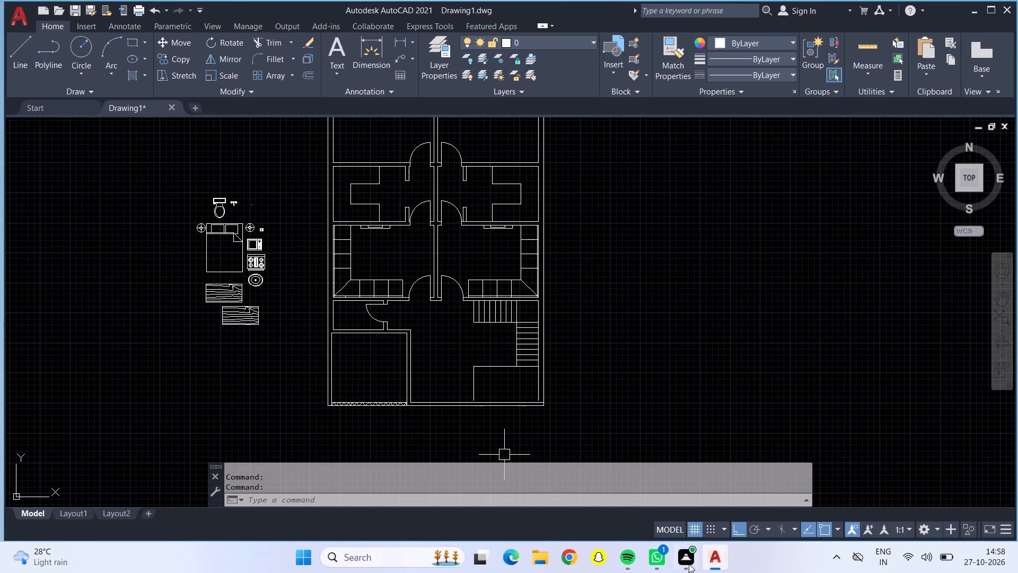
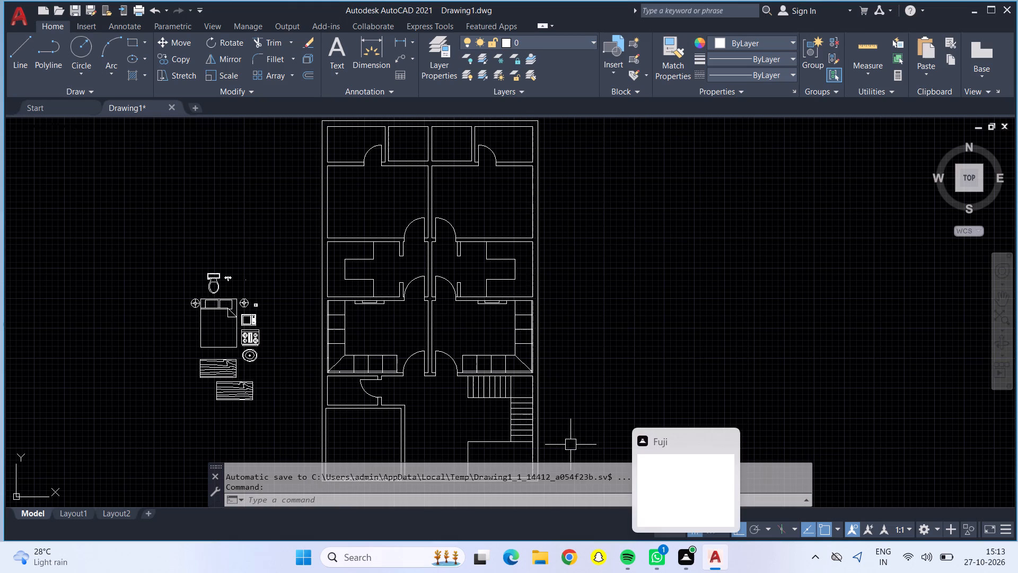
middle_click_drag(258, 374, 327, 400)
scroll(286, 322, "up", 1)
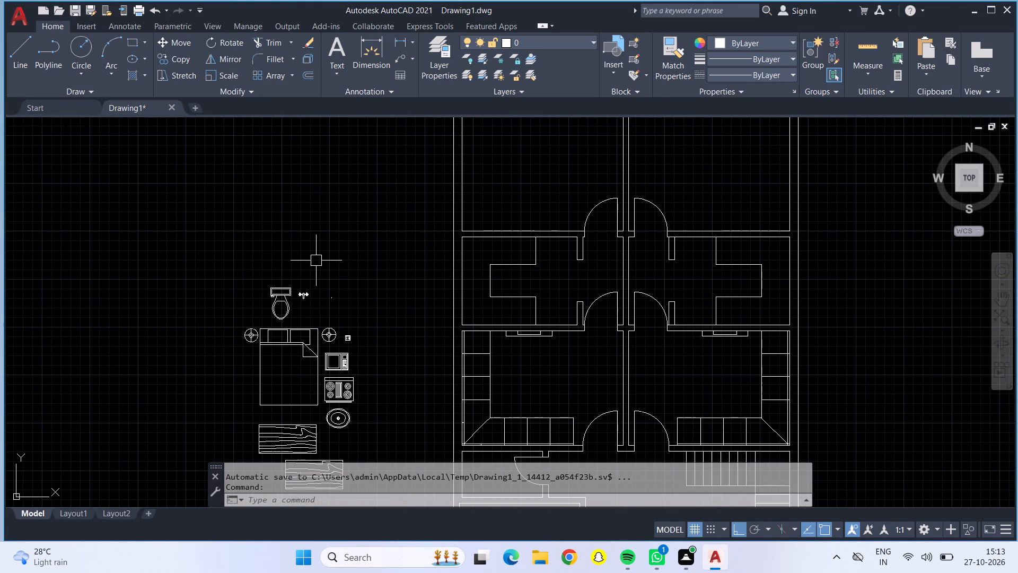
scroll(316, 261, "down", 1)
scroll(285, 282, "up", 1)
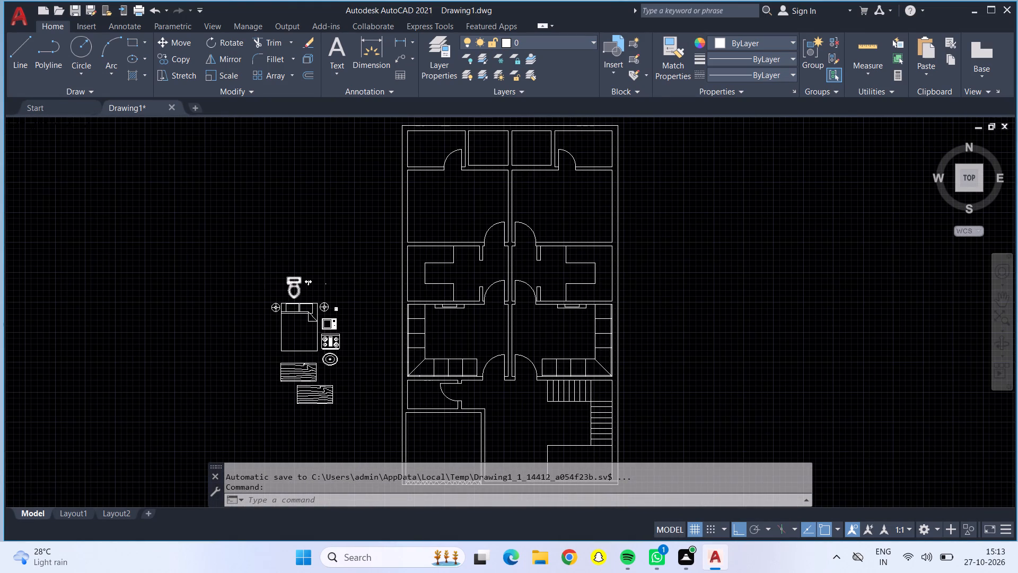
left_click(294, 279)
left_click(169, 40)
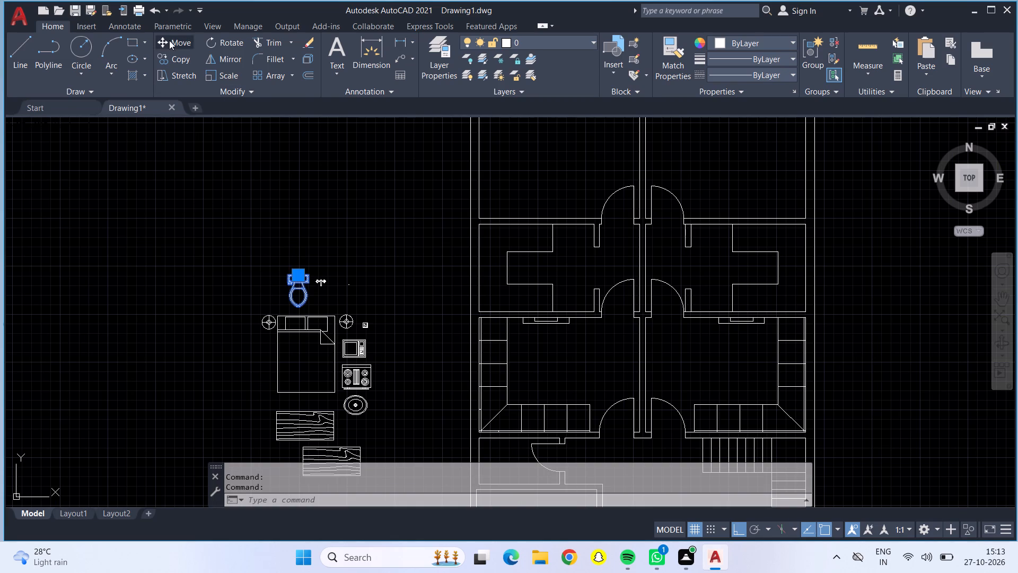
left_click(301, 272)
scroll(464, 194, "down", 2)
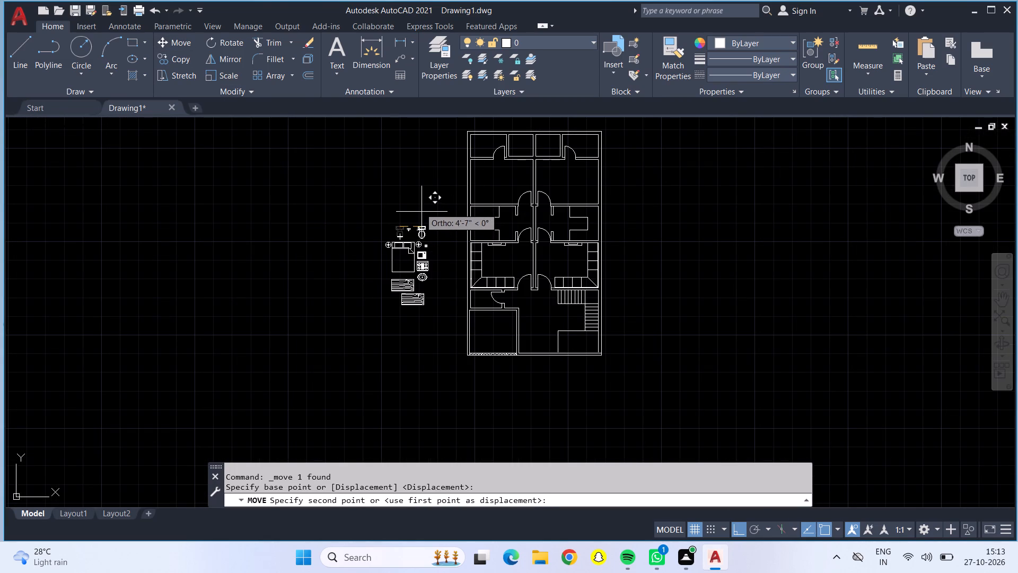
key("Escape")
Draw two horizontal guide lines extending the bed's head edge outward from both corners, past the lamps on either side.
scroll(405, 250, "up", 3)
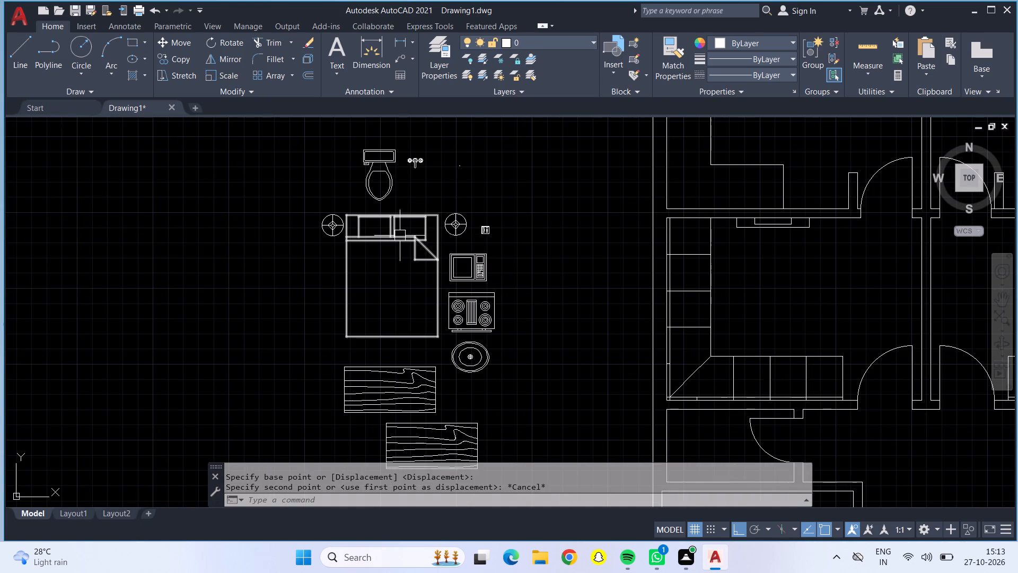
scroll(449, 228, "up", 2)
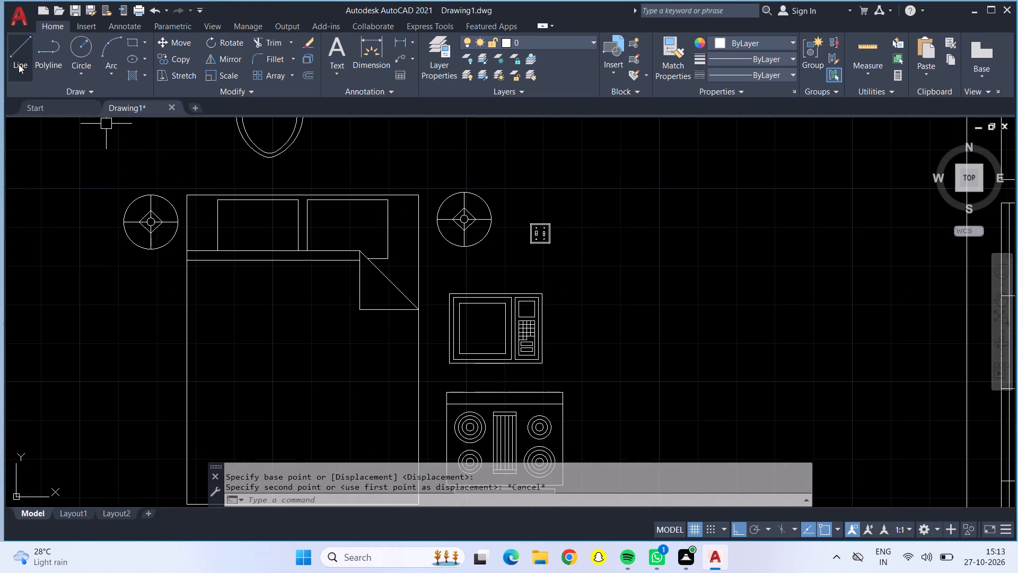
left_click(19, 63)
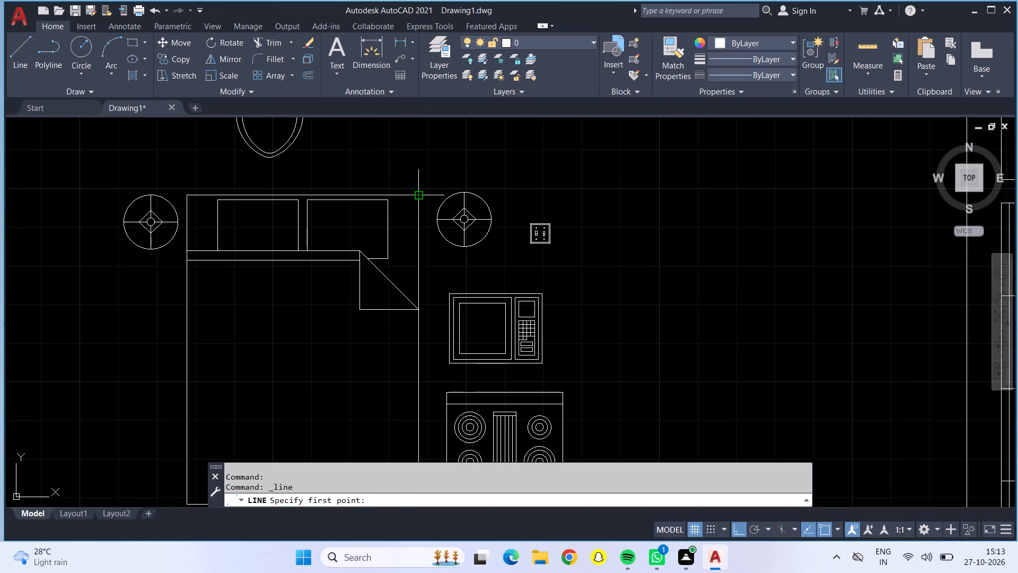
left_click(420, 194)
left_click(507, 196)
key("Escape")
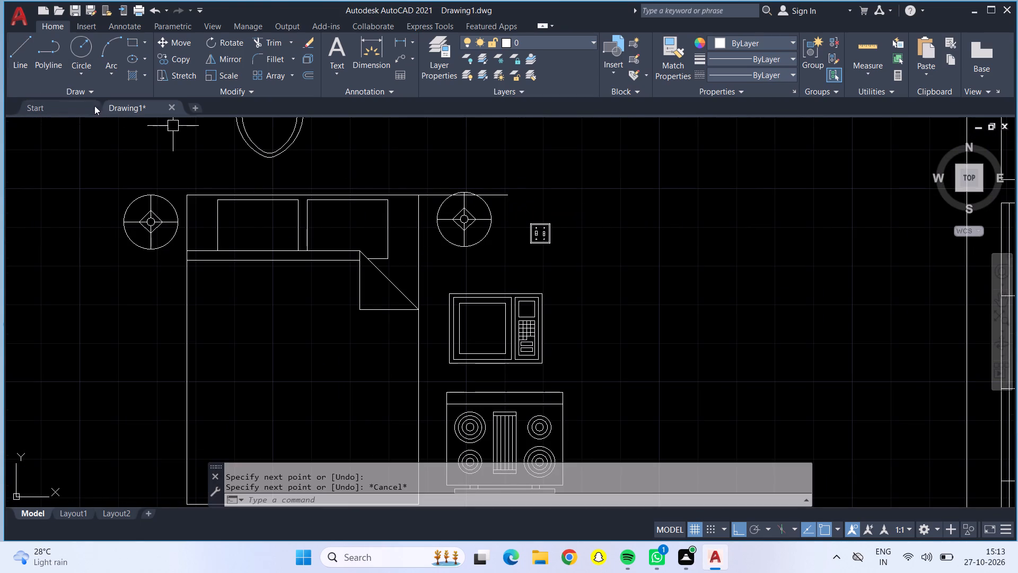
left_click(21, 69)
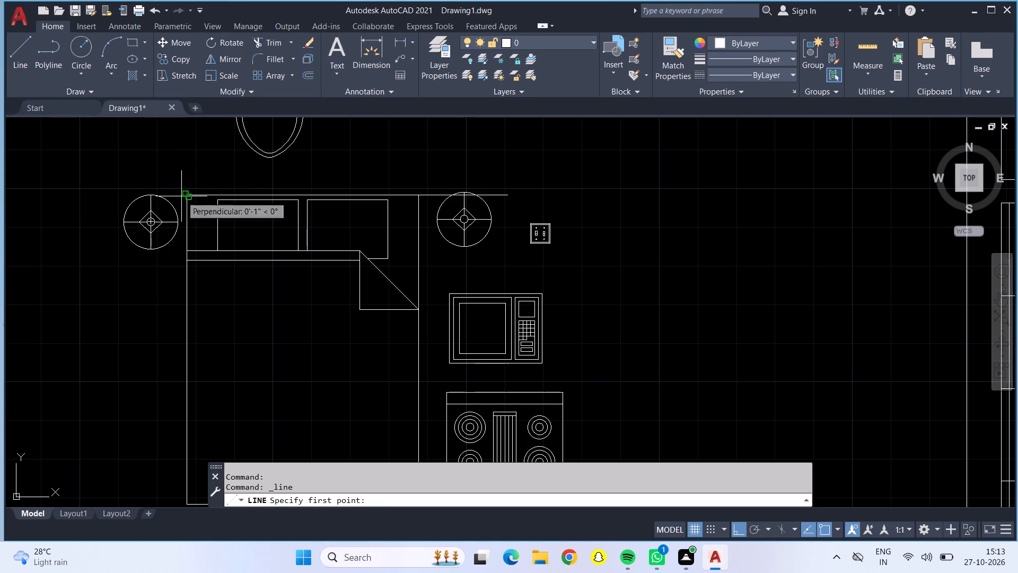
left_click_drag(188, 195, 177, 190)
left_click(99, 175)
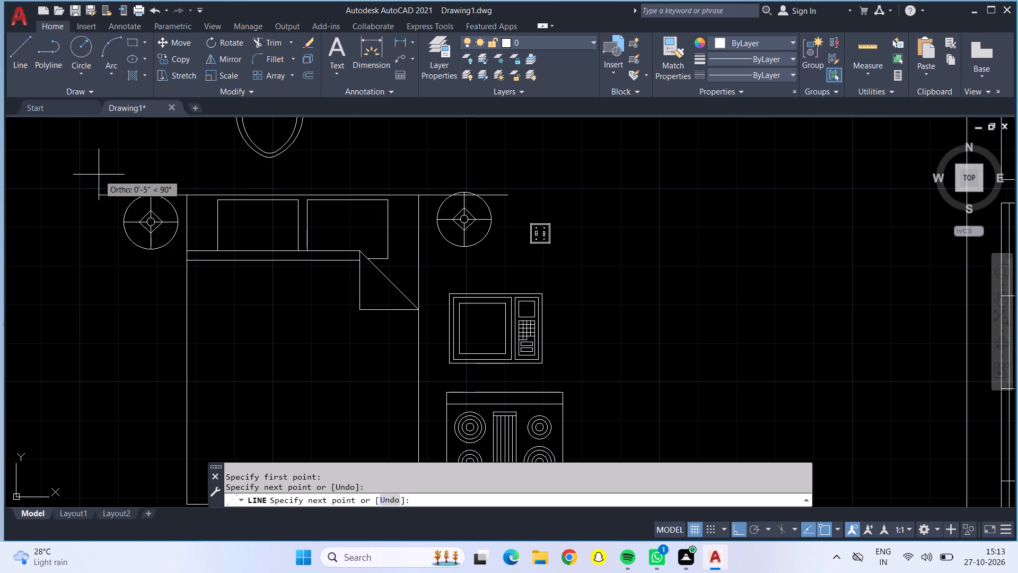
key("Escape")
Move the two bedside lamps horizontally inward so each circle touches the bed's side edge.
left_click(173, 224)
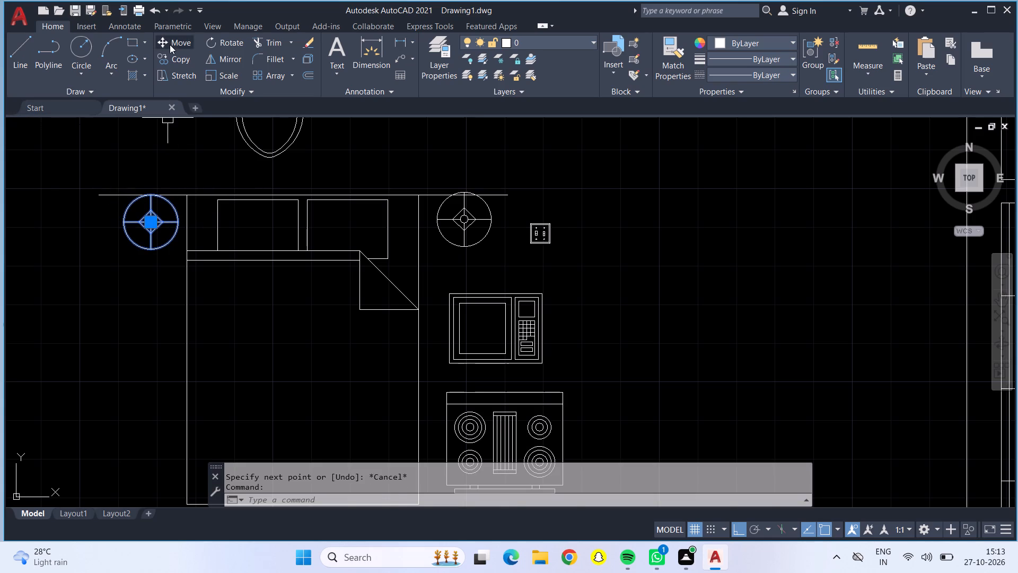
left_click(170, 43)
left_click(176, 224)
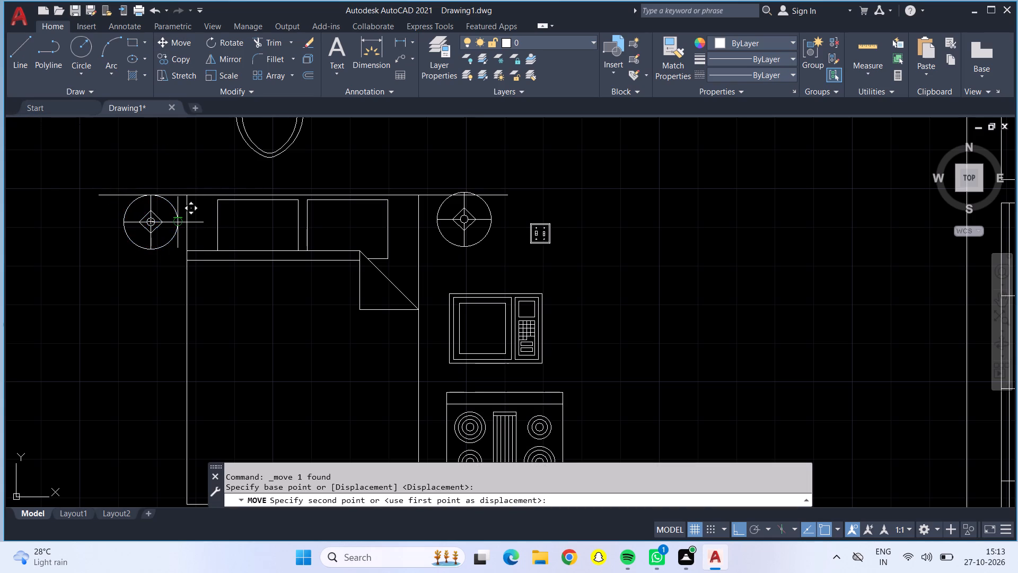
left_click(186, 223)
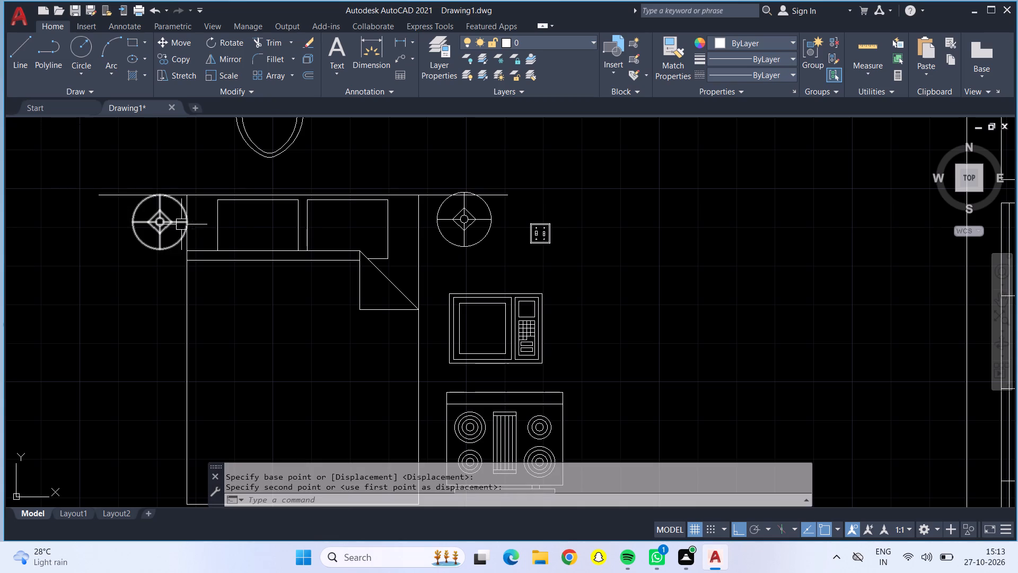
left_click(457, 227)
left_click_drag(174, 43, 179, 63)
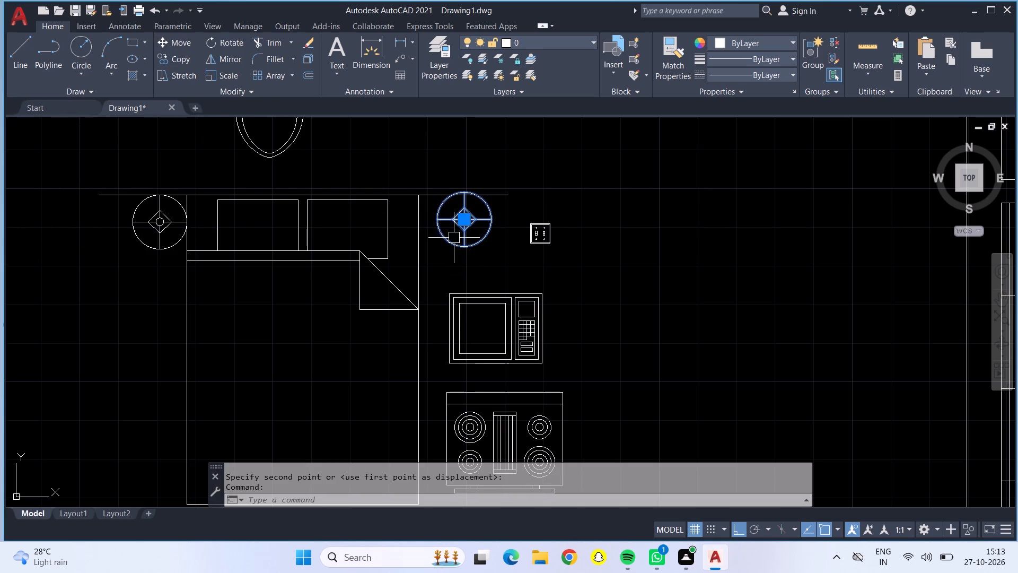
left_click(180, 37)
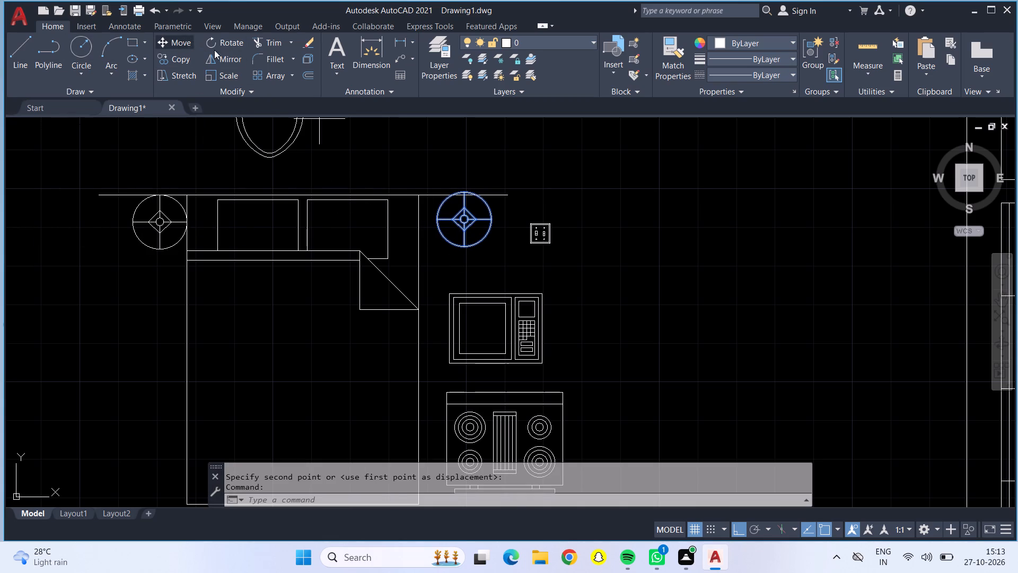
left_click(438, 222)
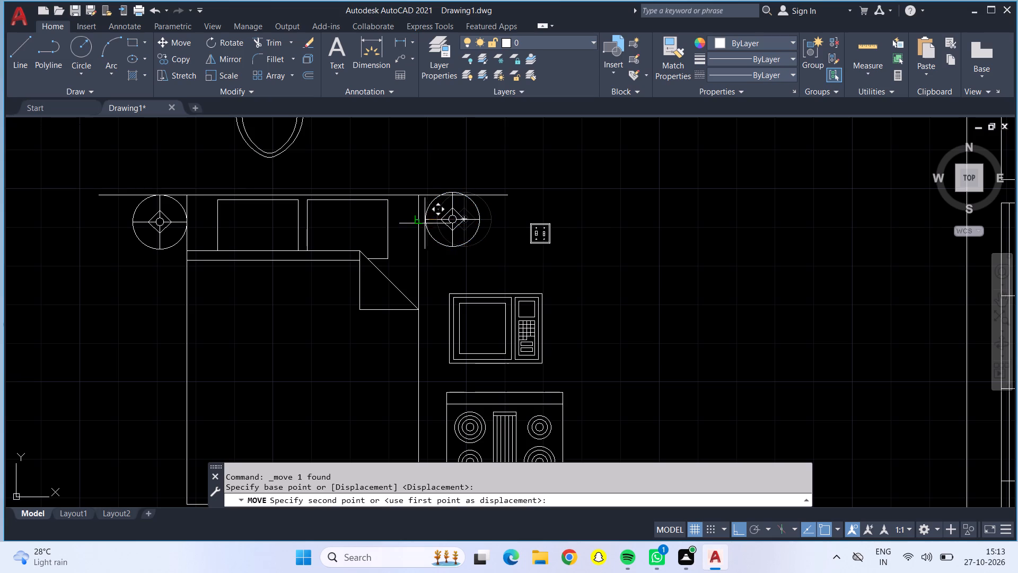
left_click(420, 222)
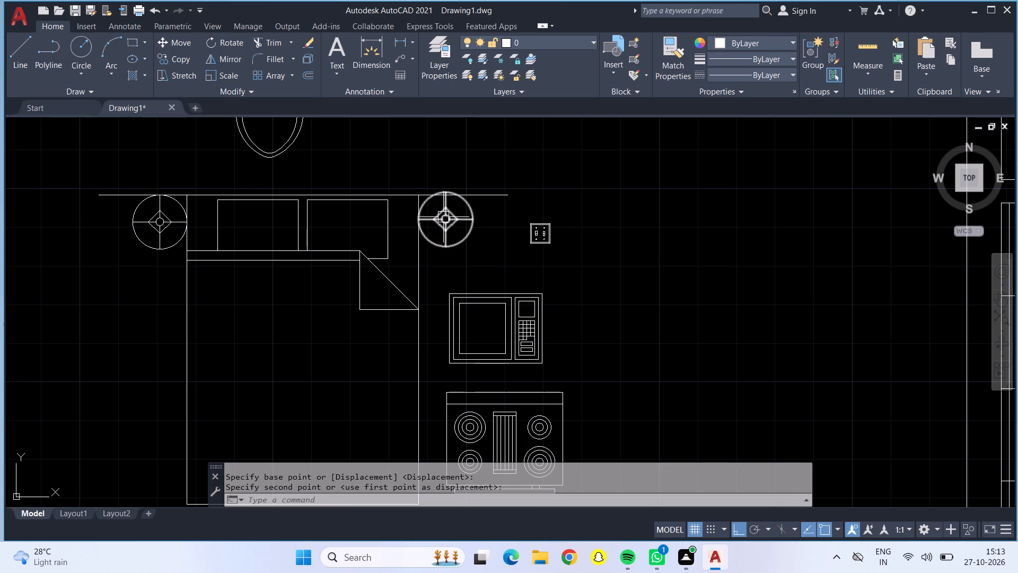
Move the right bedside lamp down so the top of its circle meets the guide line.
left_click(179, 45)
key("Escape")
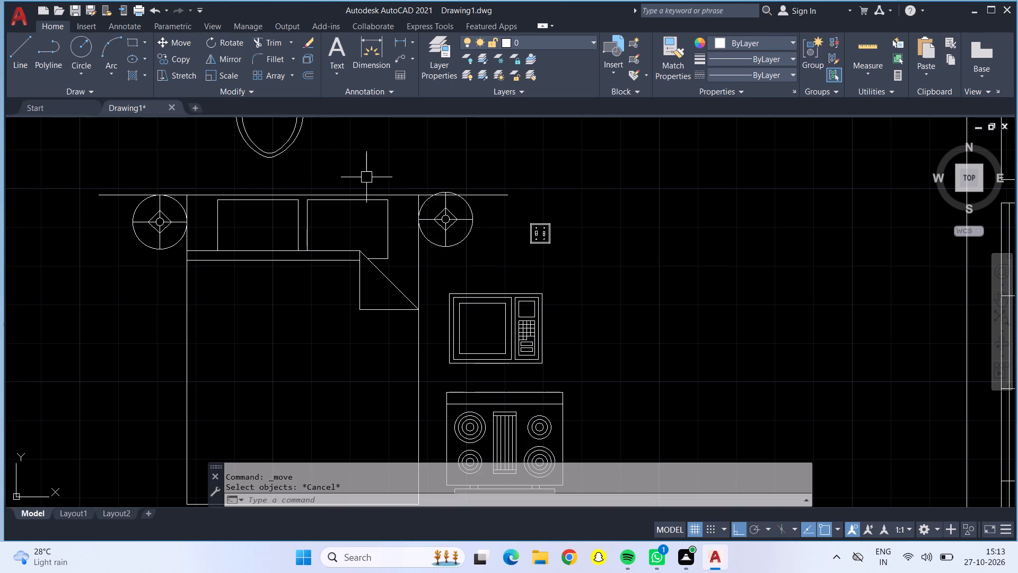
left_click(441, 220)
left_click(161, 45)
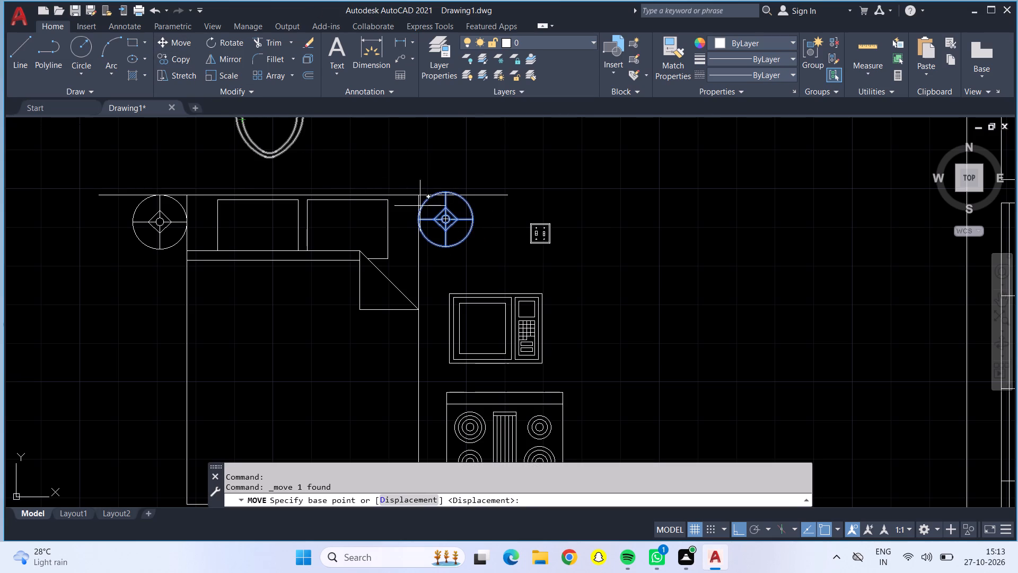
scroll(445, 195, "up", 3)
left_click(441, 182)
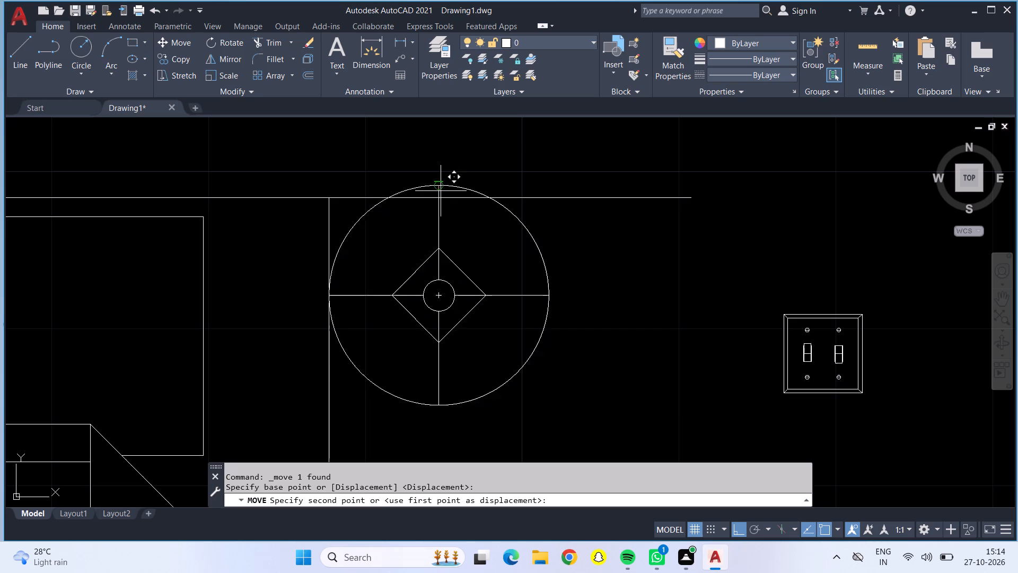
left_click(439, 195)
key("Escape")
Delete both guide lines beside the bed's head.
scroll(439, 195, "down", 3)
left_click(494, 195)
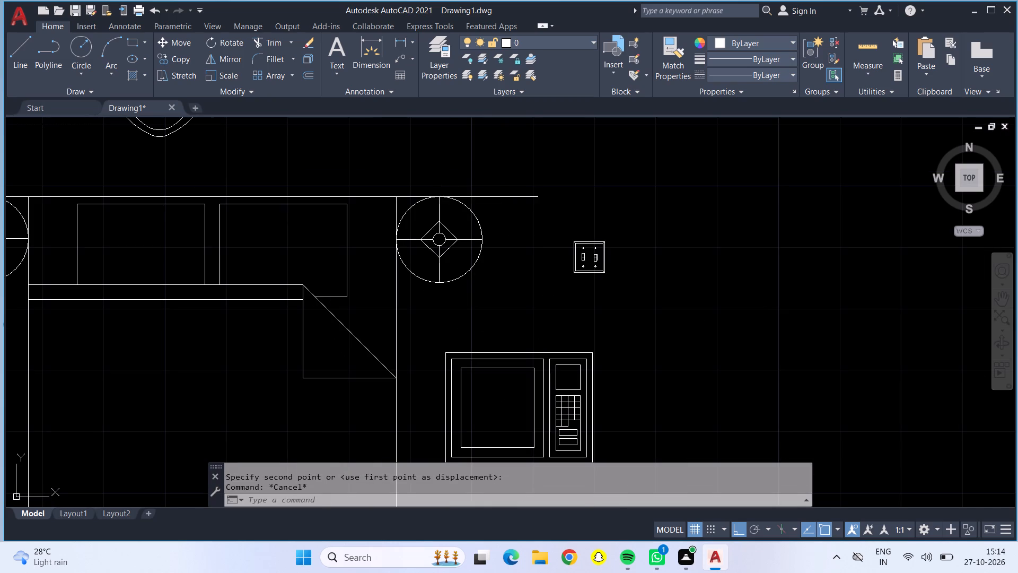
scroll(457, 205, "down", 4)
scroll(363, 208, "up", 4)
left_click(409, 187)
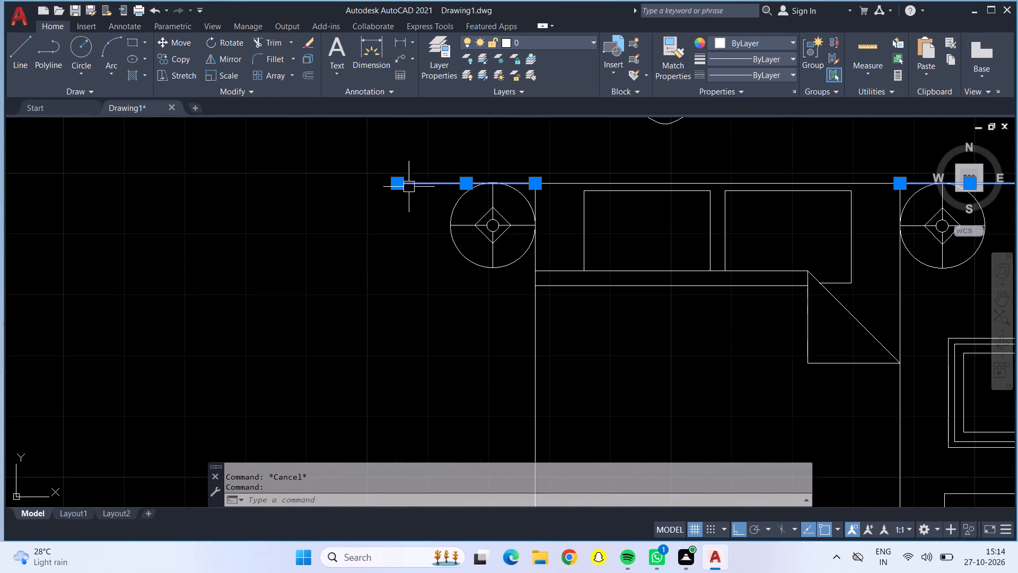
key("Delete")
Rotate the bed and both lamps 90° counterclockwise about the bed's lower-left foot corner.
scroll(407, 198, "down", 3)
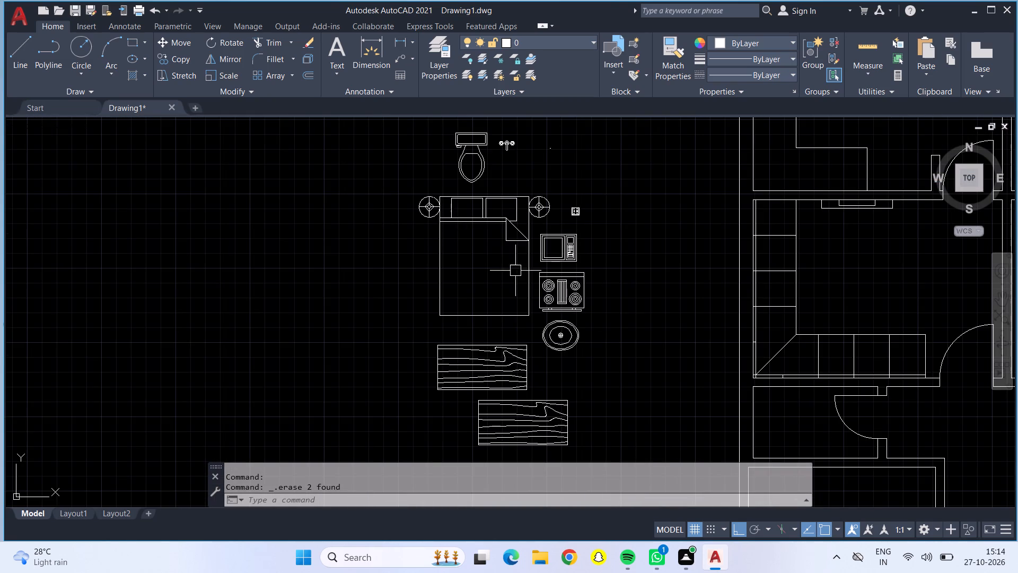
left_click(479, 201)
left_click(418, 211)
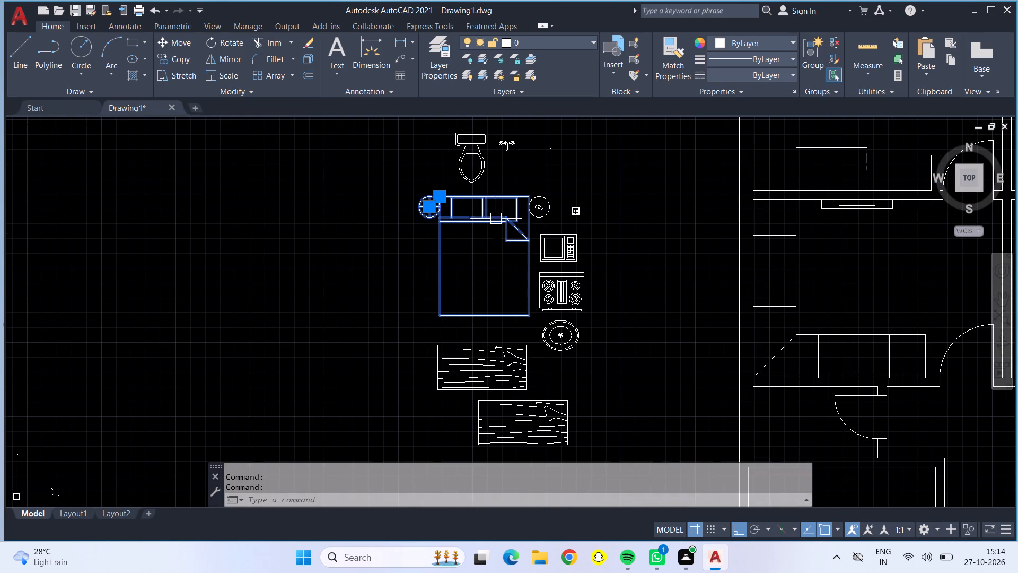
left_click(544, 212)
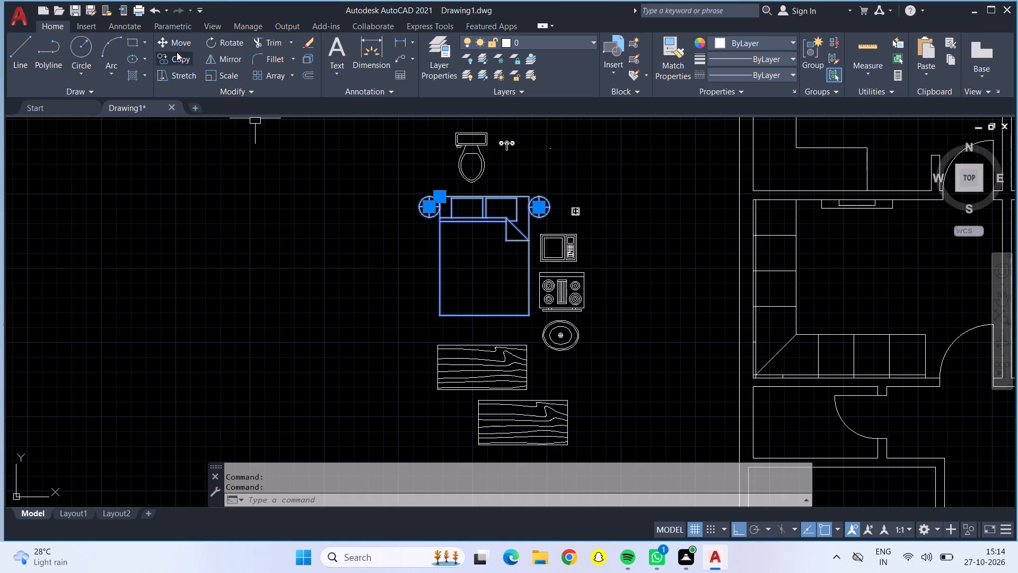
left_click(234, 40)
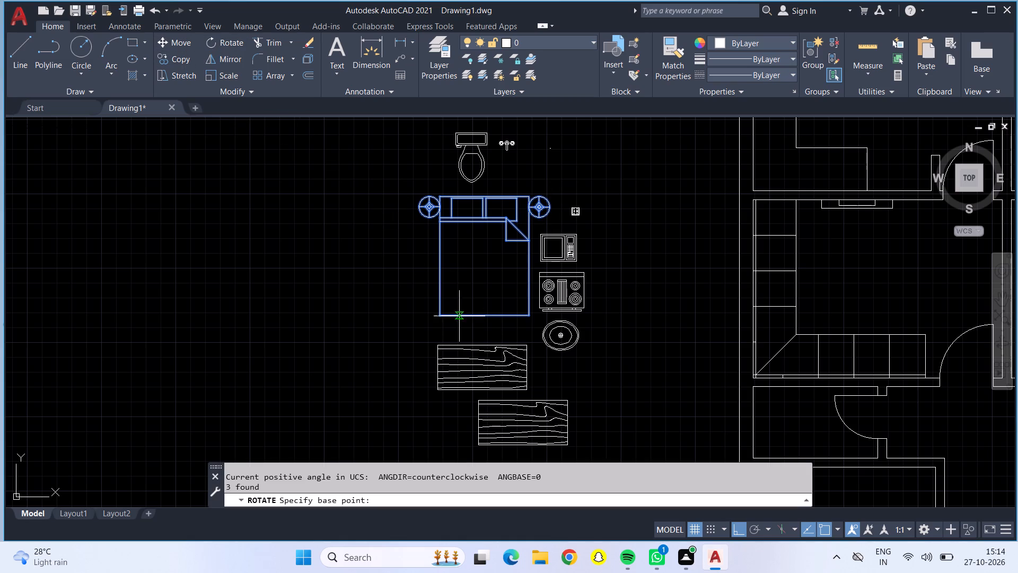
left_click(438, 317)
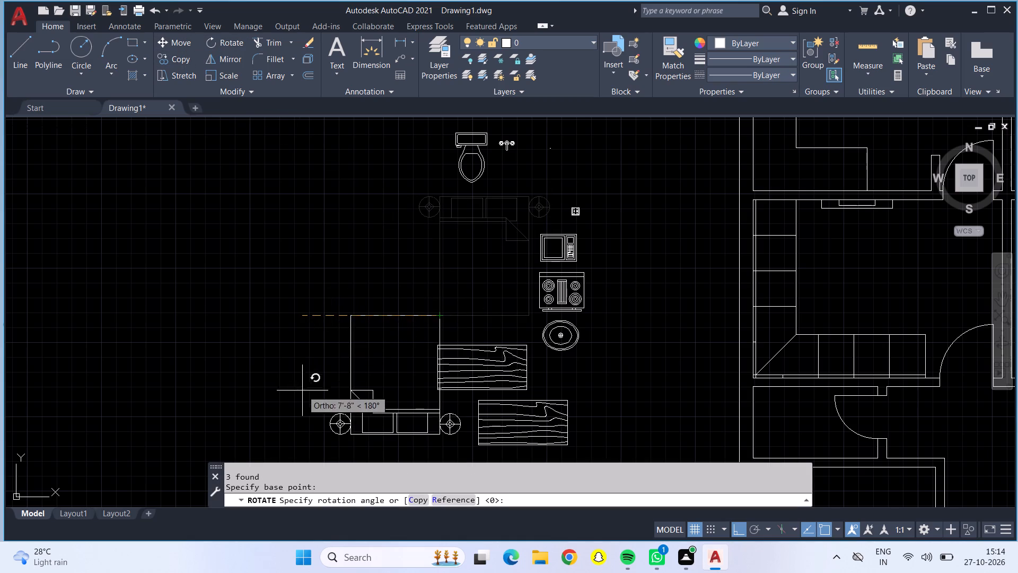
left_click(421, 173)
Copy the rotated bed and its two lamps about 10'-6" to the left.
left_click(325, 214)
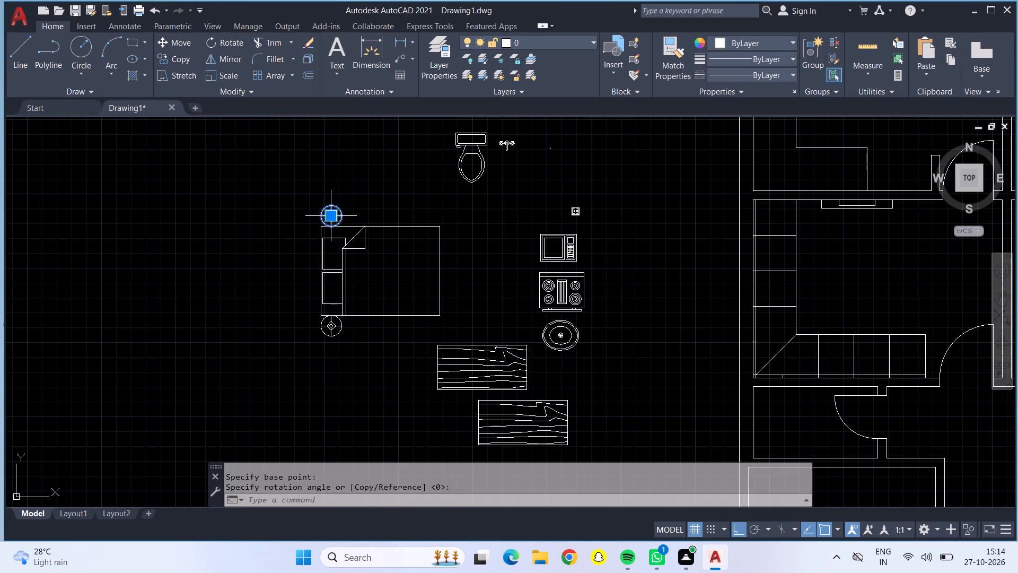
left_click(326, 279)
left_click(329, 325)
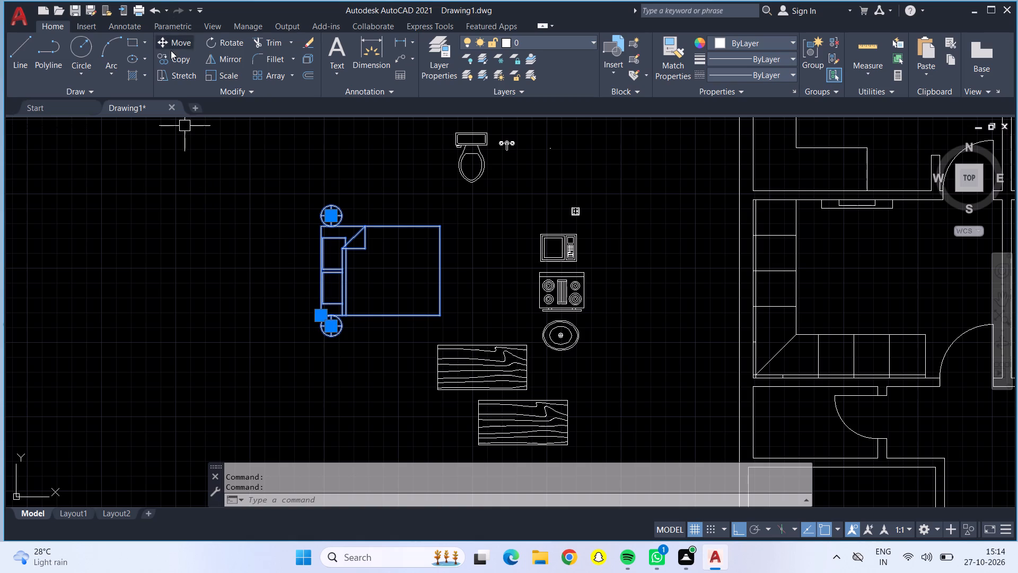
left_click(169, 55)
left_click_drag(323, 244, 319, 245)
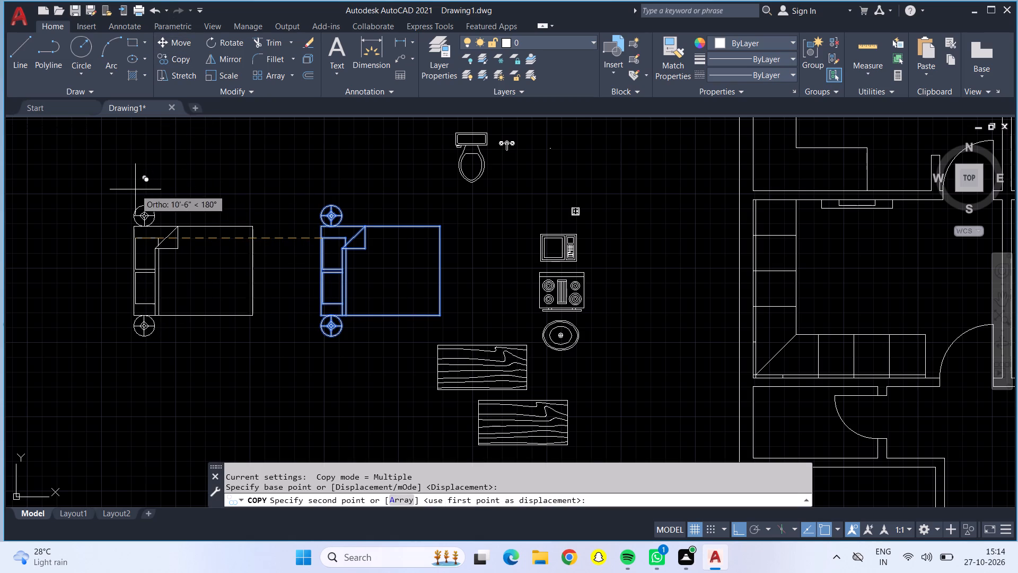
left_click(135, 189)
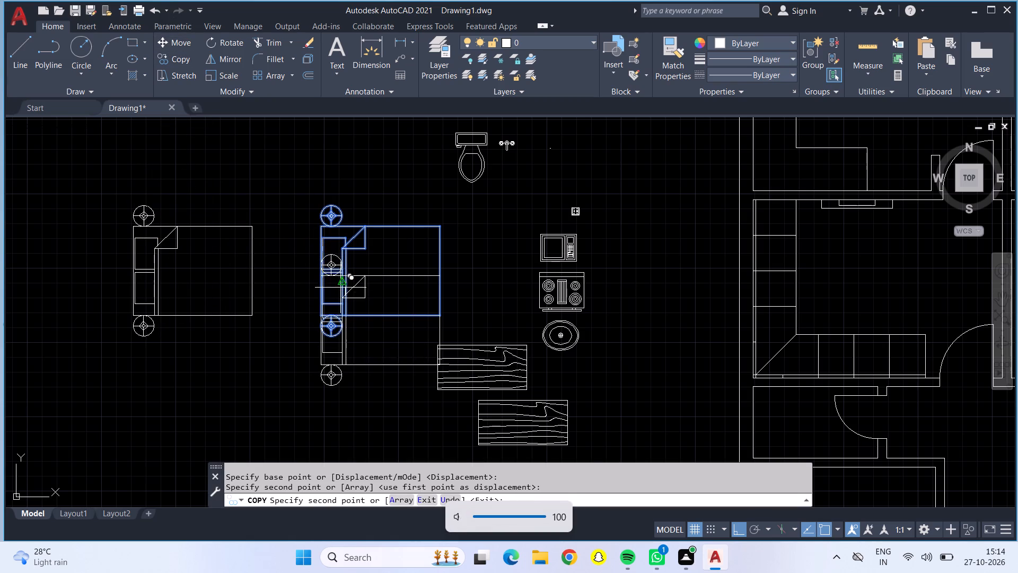
key("Escape")
Rotate the original bed and its two lamps 180° about the bed's upper-right foot corner.
left_click(334, 326)
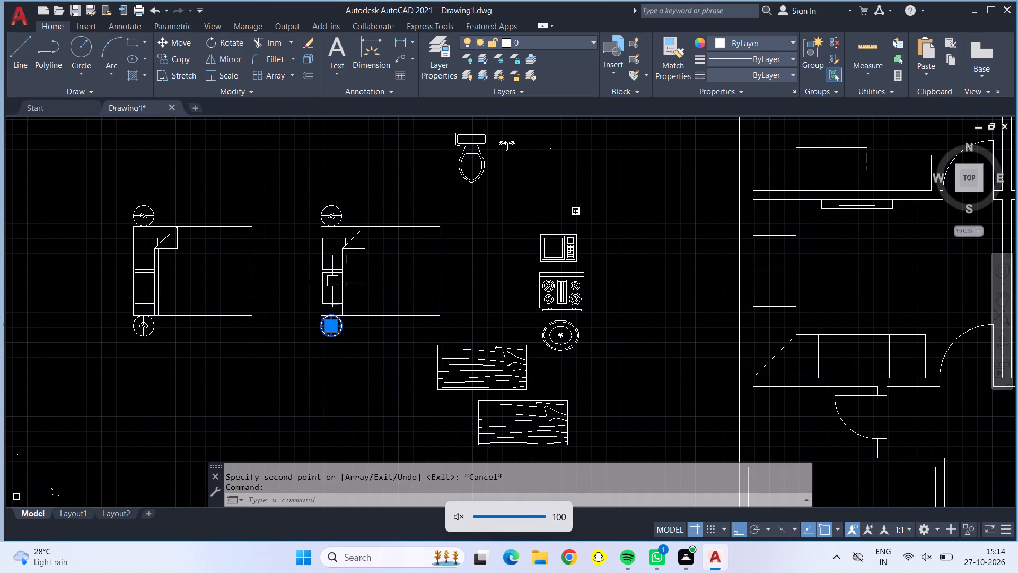
left_click(336, 212)
left_click(337, 258)
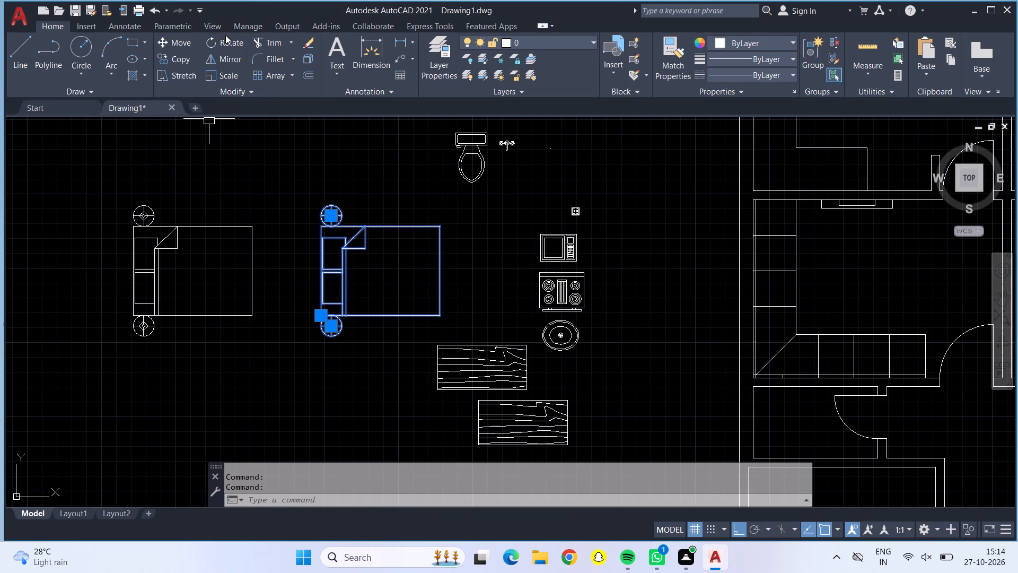
left_click_drag(226, 36, 224, 42)
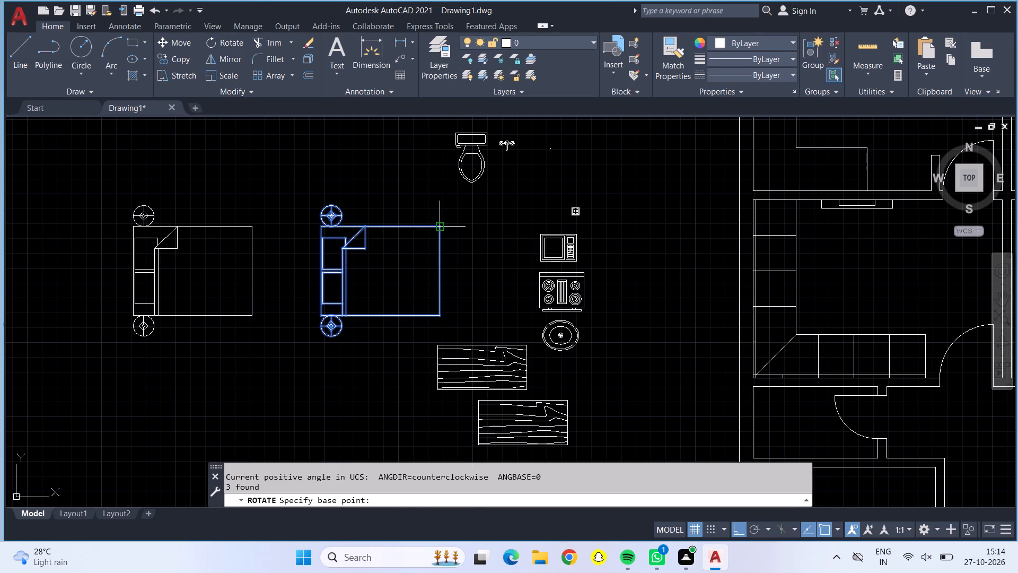
left_click(438, 229)
left_click(254, 349)
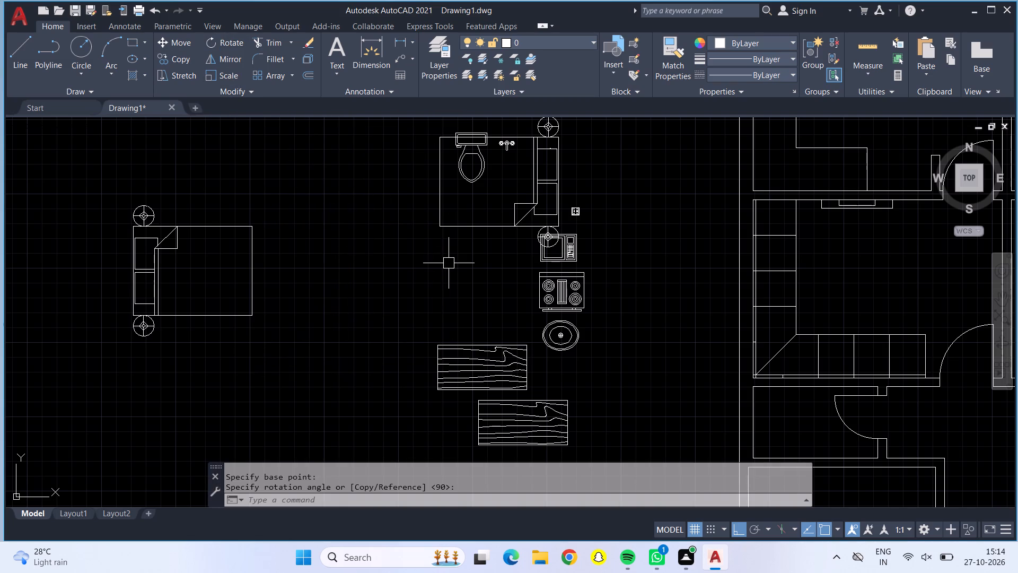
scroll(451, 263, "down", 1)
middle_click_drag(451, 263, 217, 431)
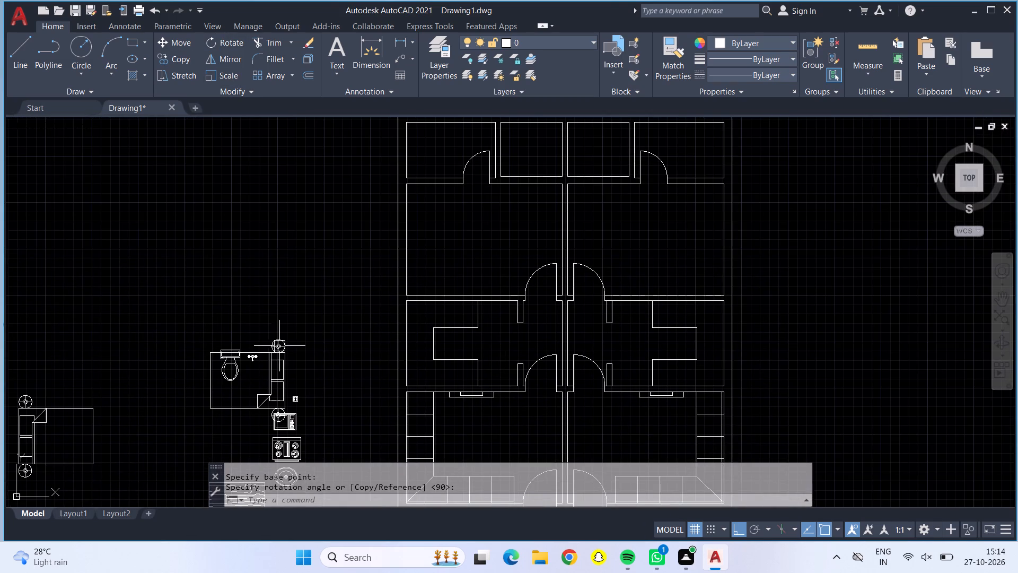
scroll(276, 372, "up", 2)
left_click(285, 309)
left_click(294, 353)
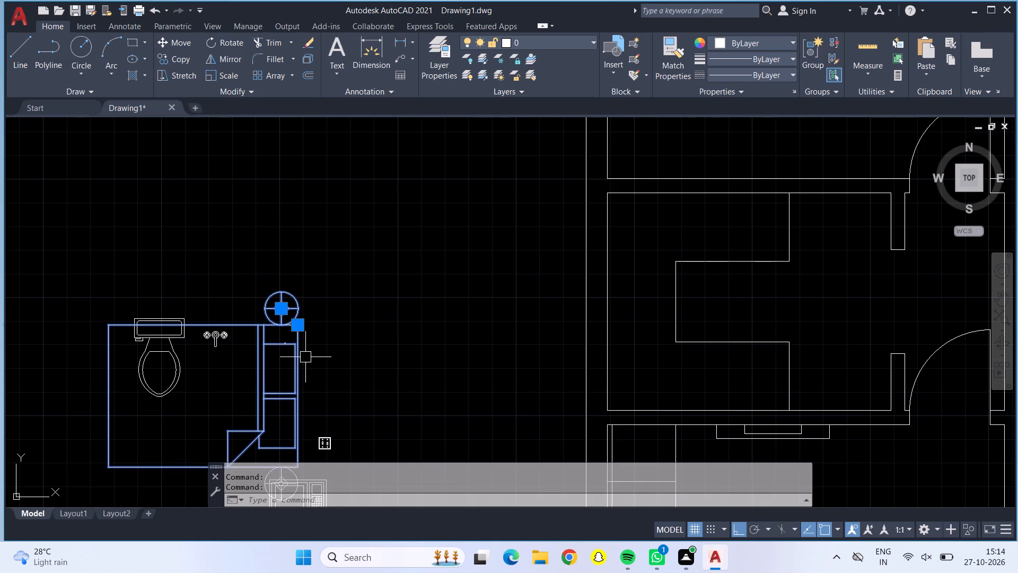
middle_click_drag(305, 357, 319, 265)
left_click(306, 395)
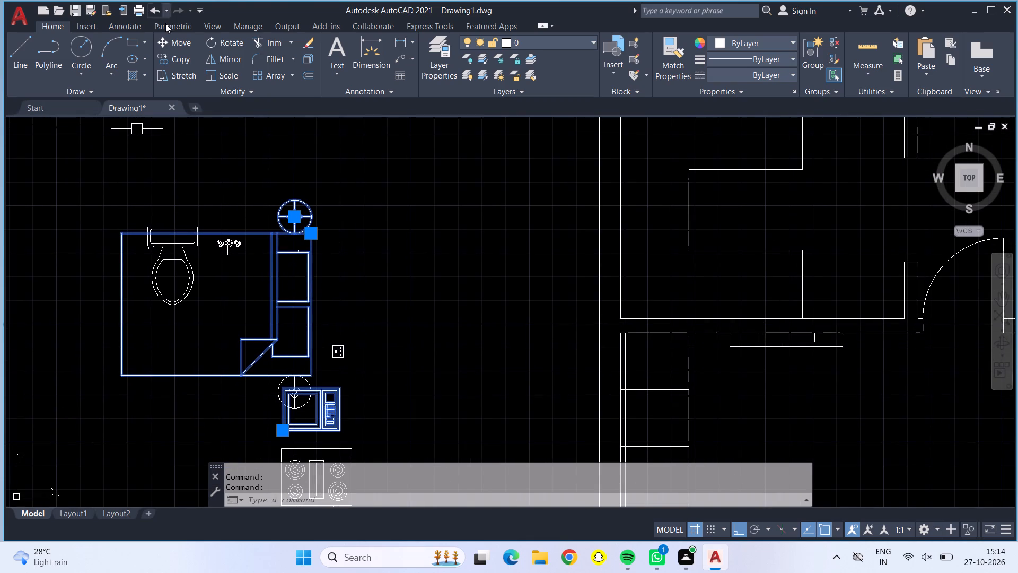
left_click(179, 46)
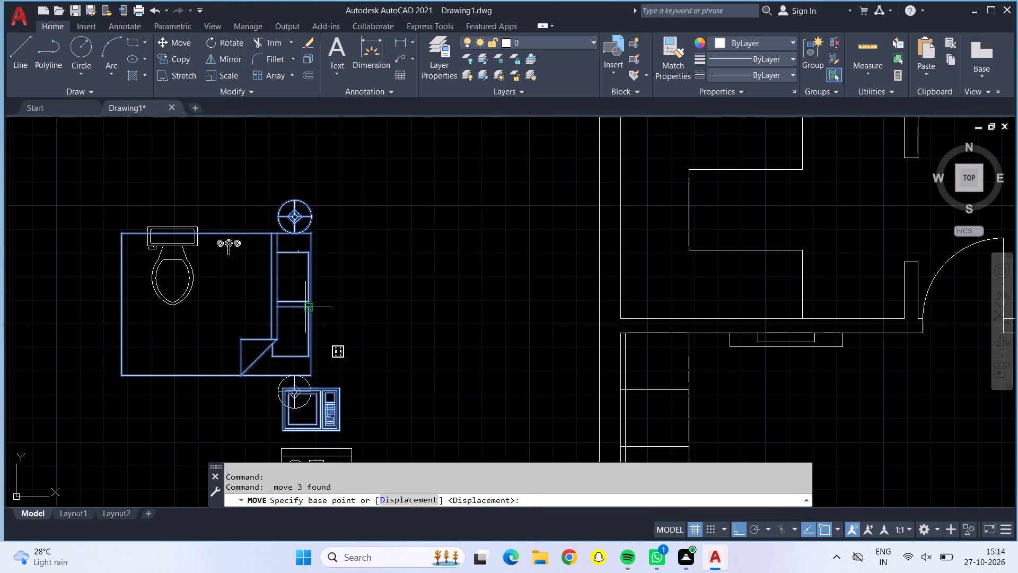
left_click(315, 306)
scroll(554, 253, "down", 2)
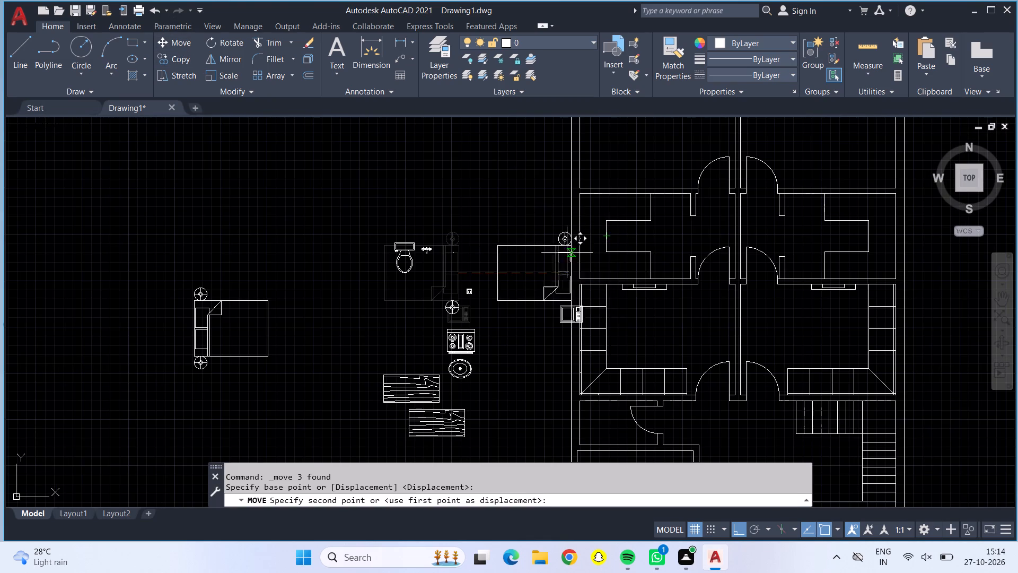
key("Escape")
Move the right-facing-head bed and both its lamps, with Ortho off, into the plan's right bedroom, with the headboard against the outer wall.
scroll(442, 307, "up", 2)
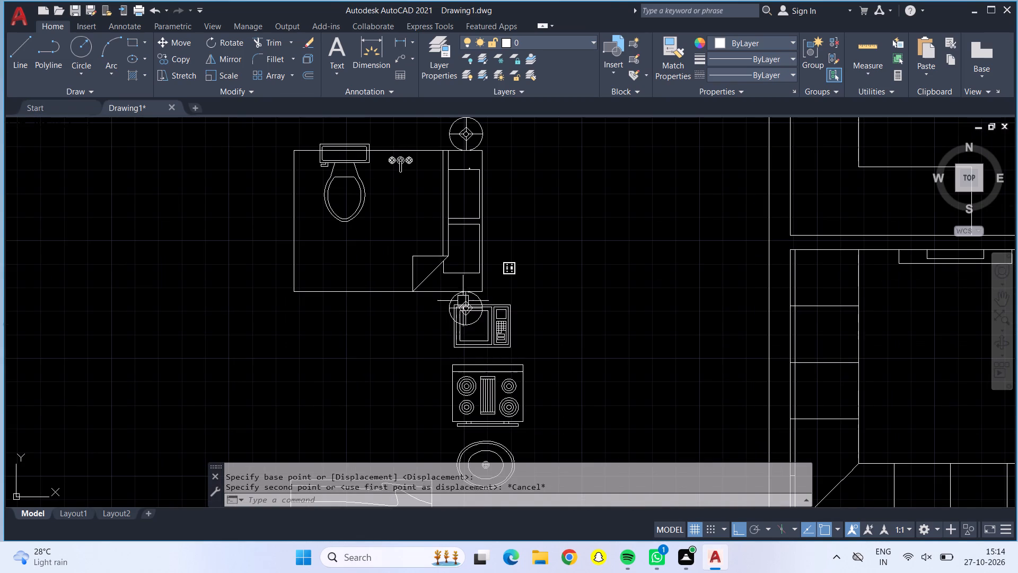
left_click(463, 299)
left_click(463, 274)
left_click(466, 128)
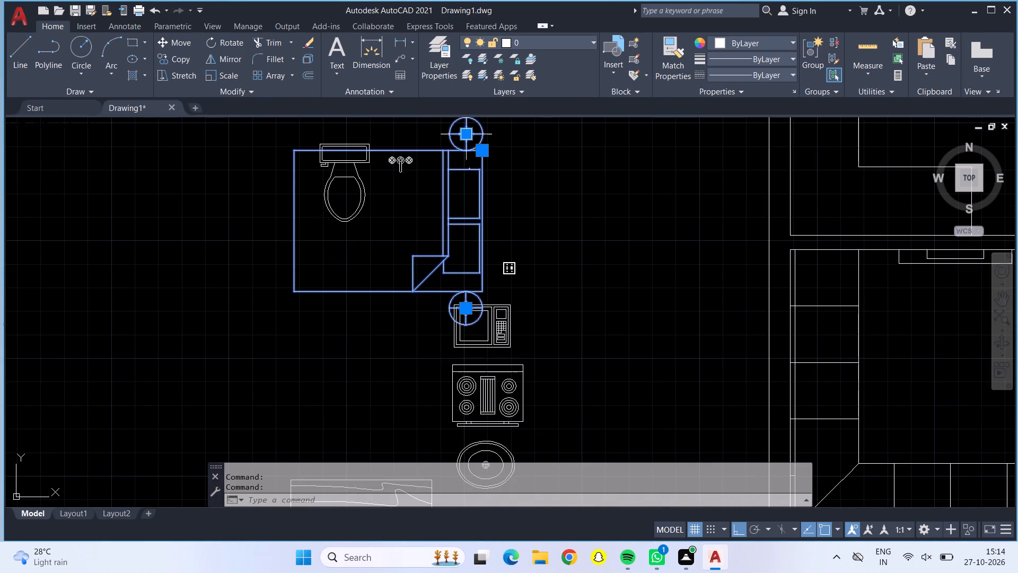
left_click(160, 43)
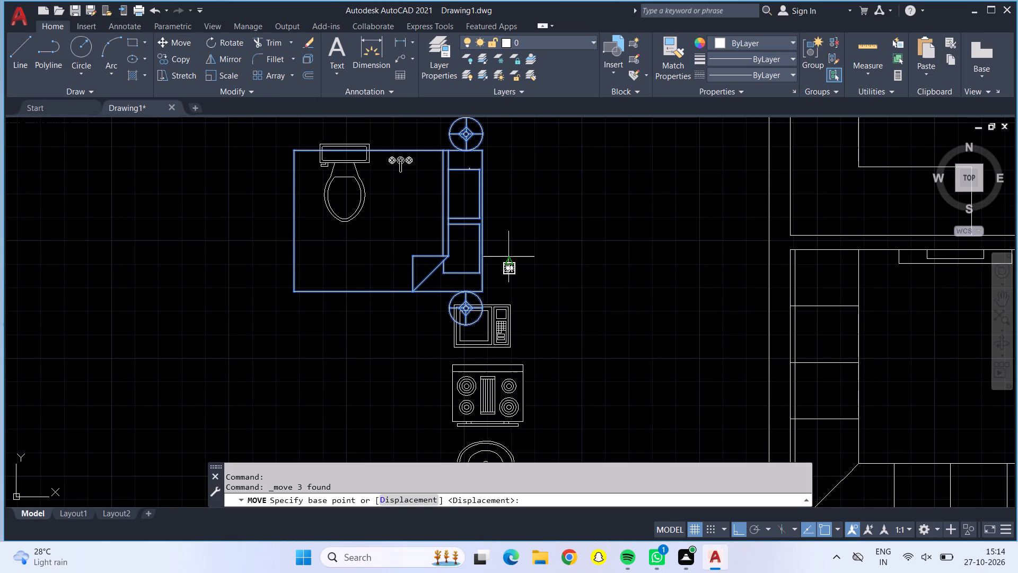
left_click(484, 231)
scroll(607, 205, "down", 2)
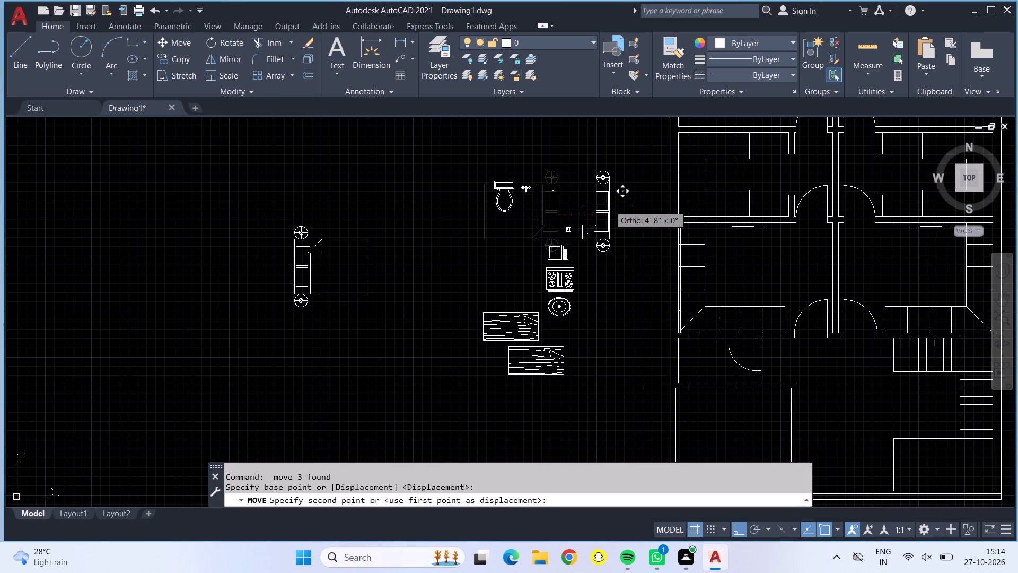
key("F8")
scroll(647, 243, "down", 2)
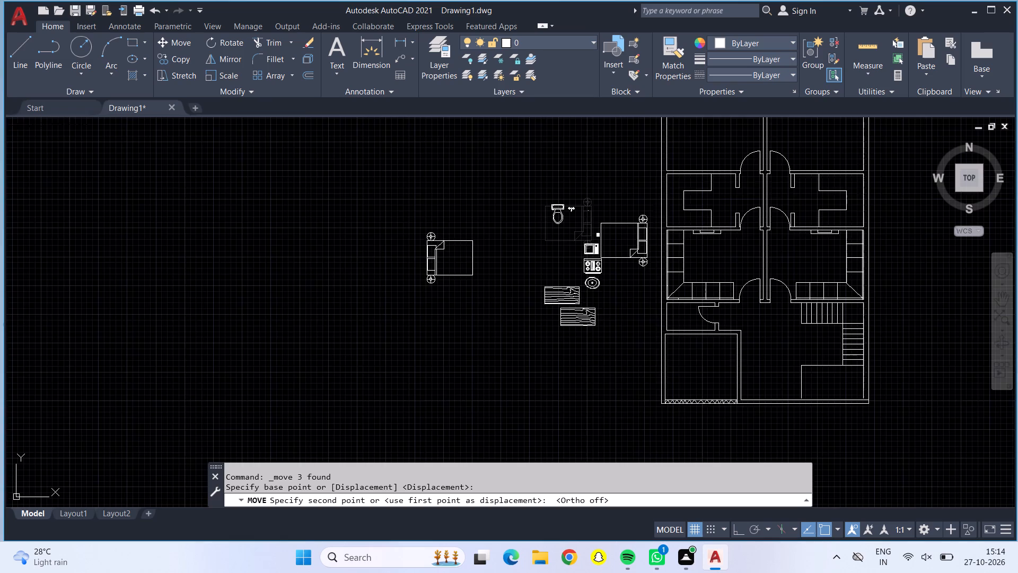
scroll(782, 169, "up", 3)
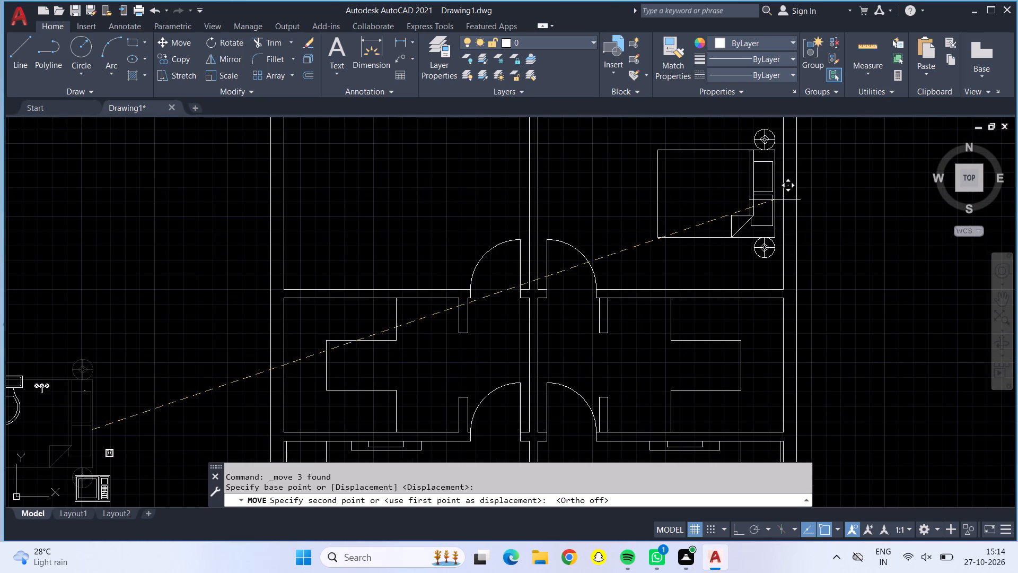
middle_click_drag(773, 199, 603, 288)
scroll(610, 291, "up", 1)
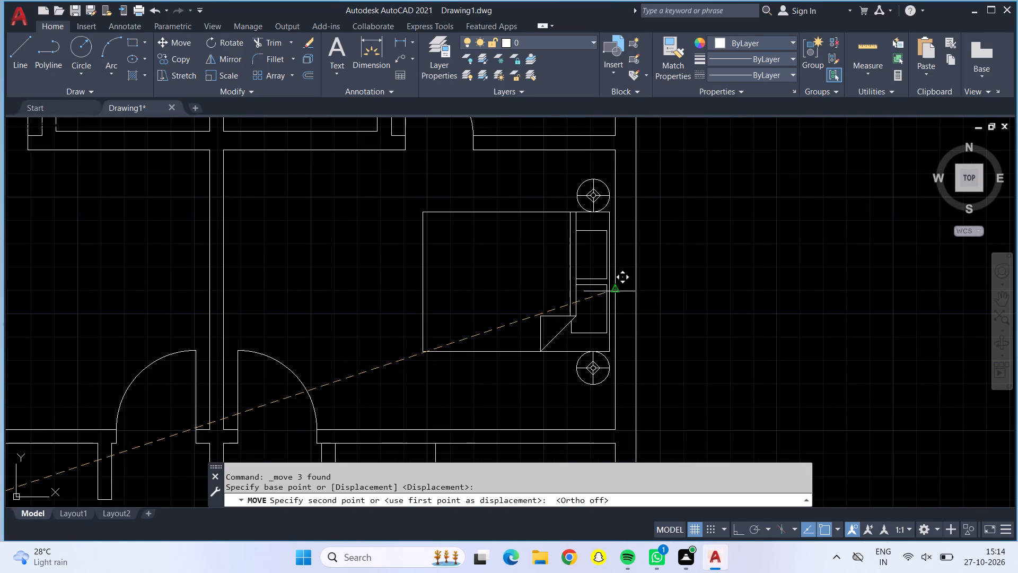
scroll(609, 291, "up", 2)
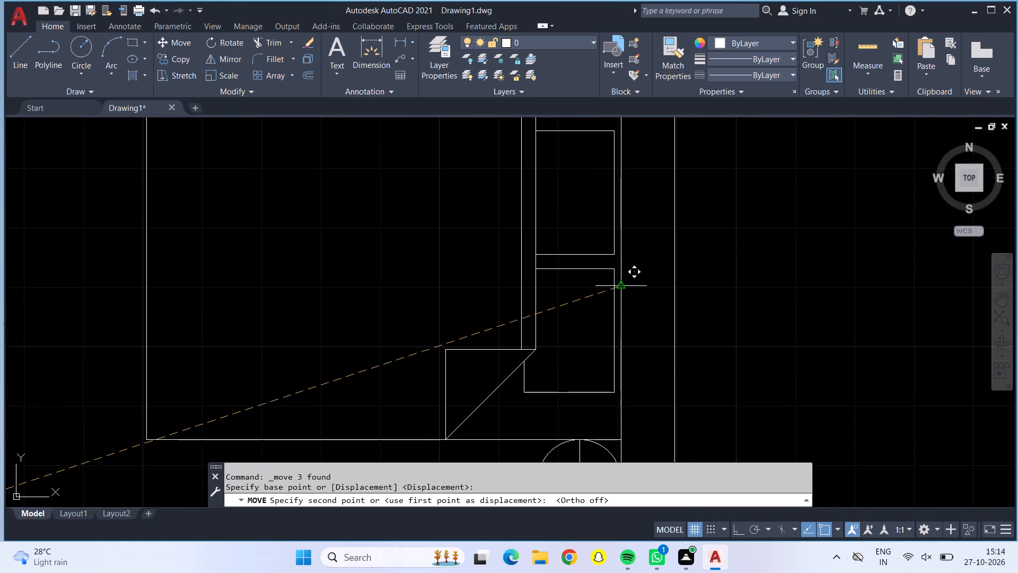
left_click(618, 288)
Move the other bed and its two lamps into the plan's left bedroom, with the headboard's midpoint on the outer wall's inner face.
scroll(618, 288, "down", 4)
scroll(533, 288, "down", 2)
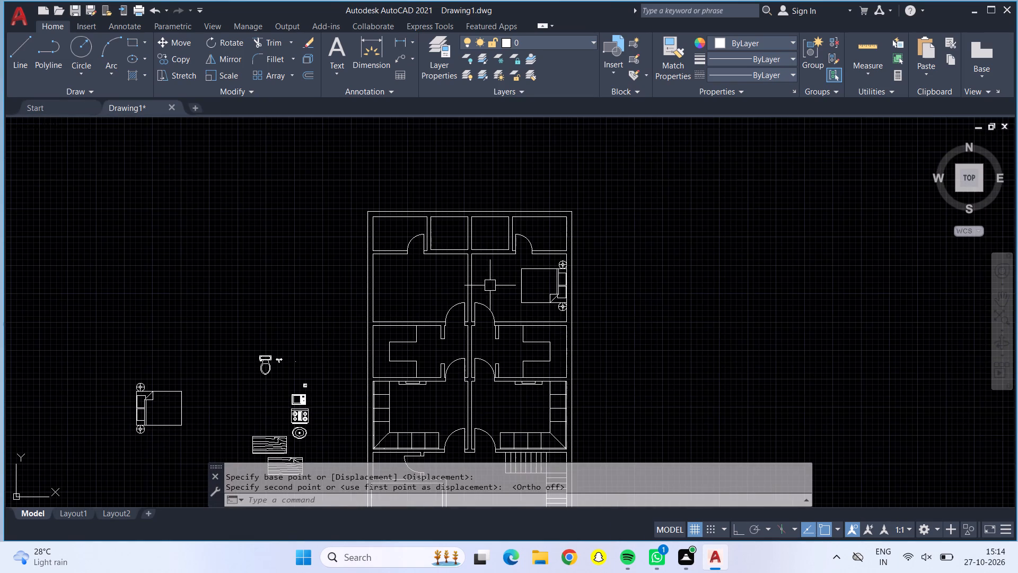
middle_click_drag(264, 345, 387, 281)
left_click_drag(206, 276, 274, 294)
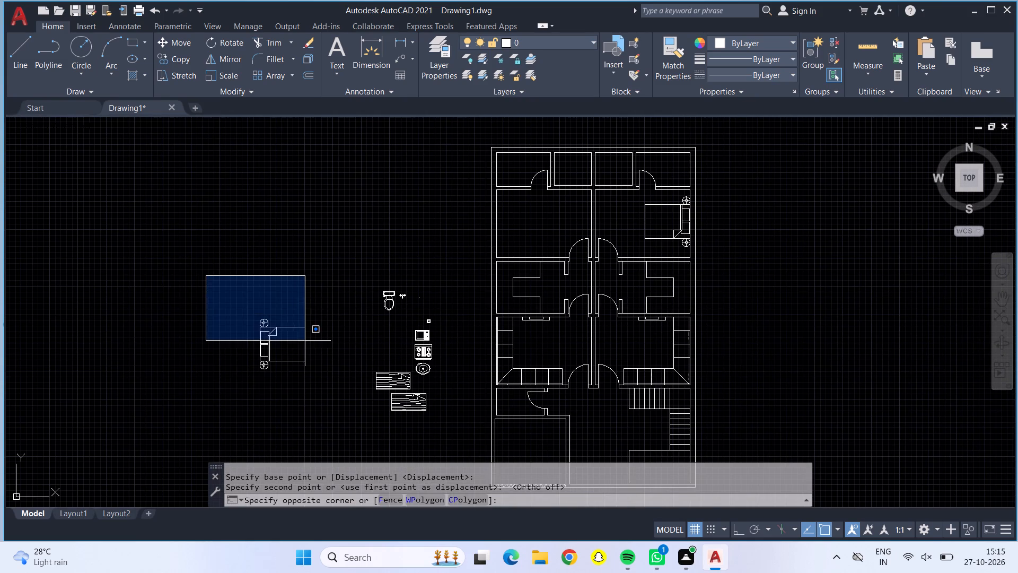
left_click(326, 398)
left_click(169, 45)
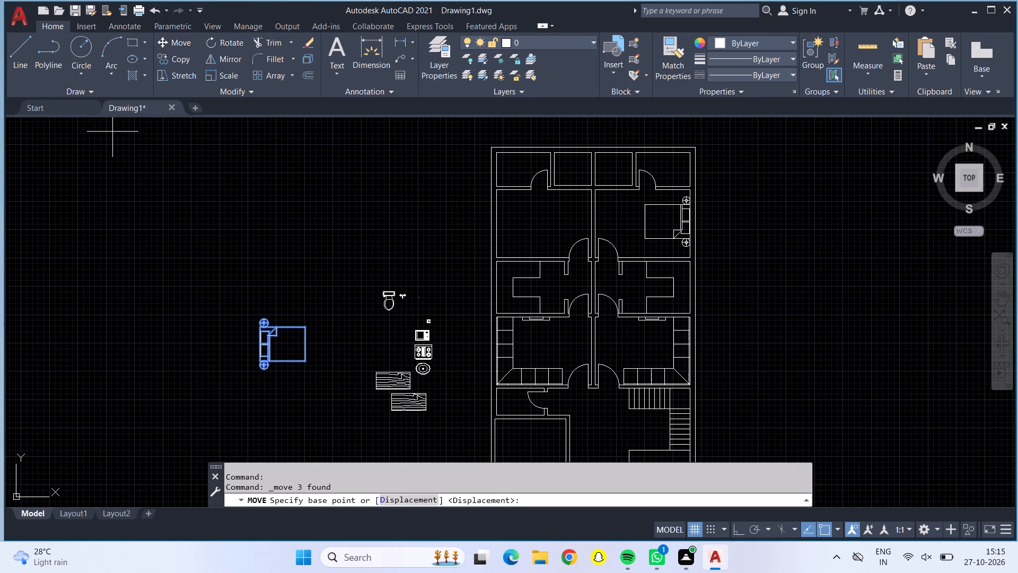
scroll(252, 344, "down", 1)
scroll(252, 344, "up", 3)
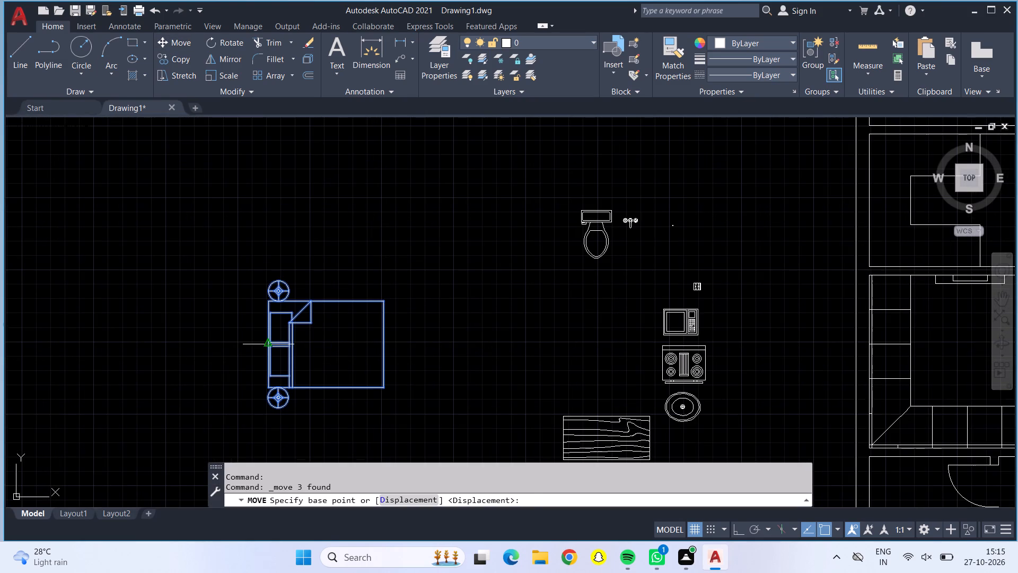
left_click(268, 345)
scroll(502, 270, "down", 2)
scroll(652, 179, "up", 3)
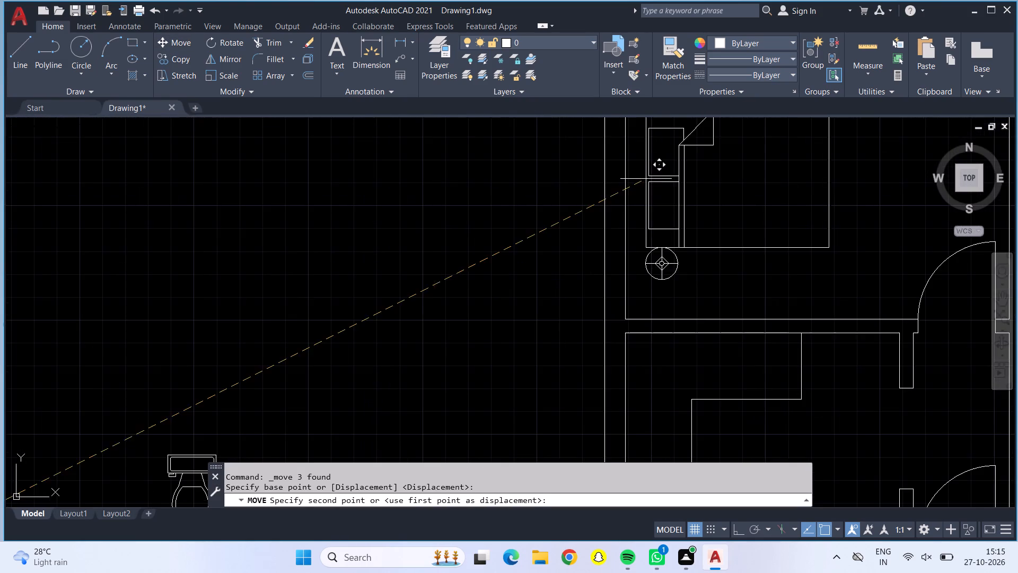
middle_click_drag(640, 179, 610, 307)
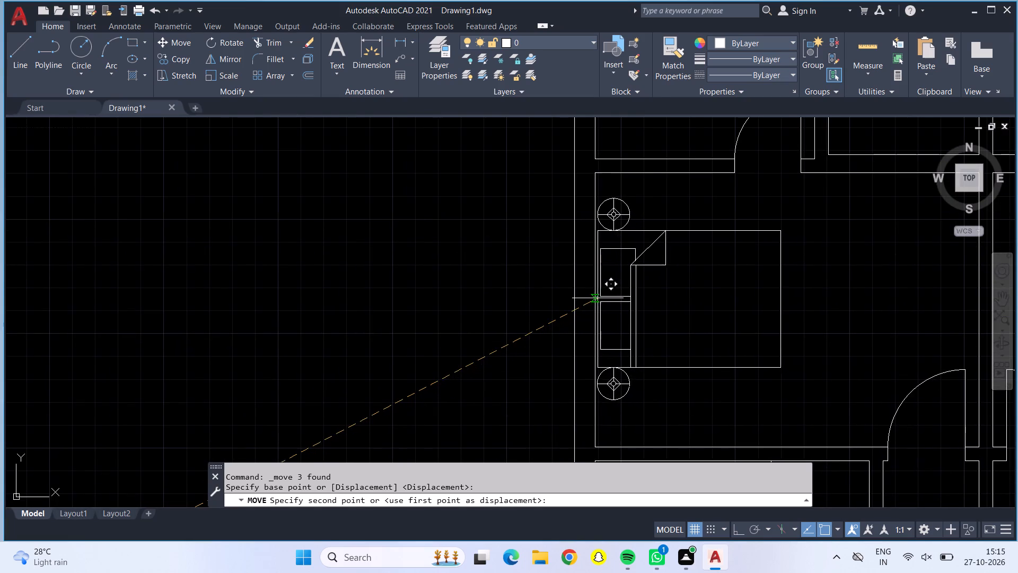
scroll(595, 296, "up", 3)
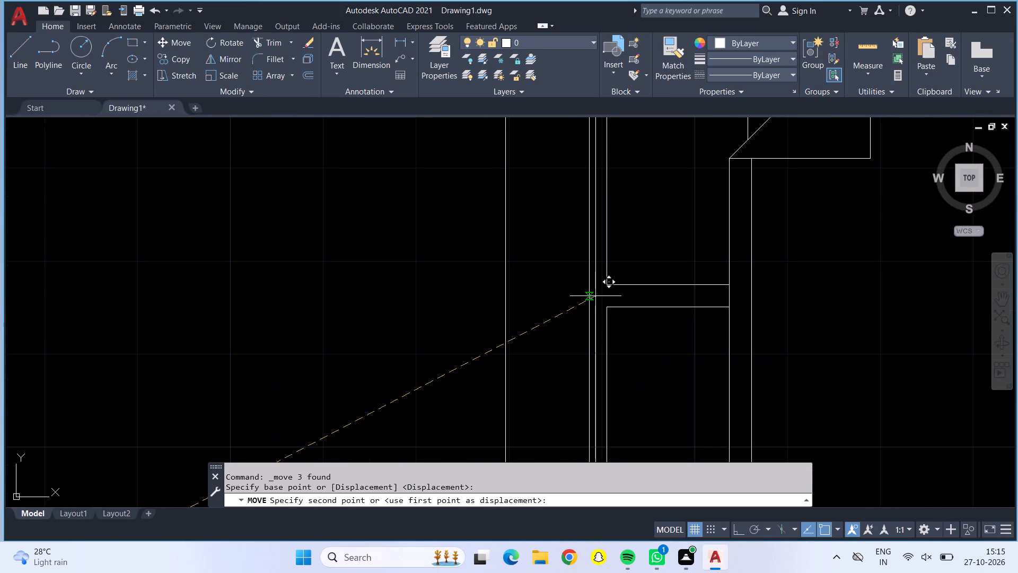
left_click(591, 291)
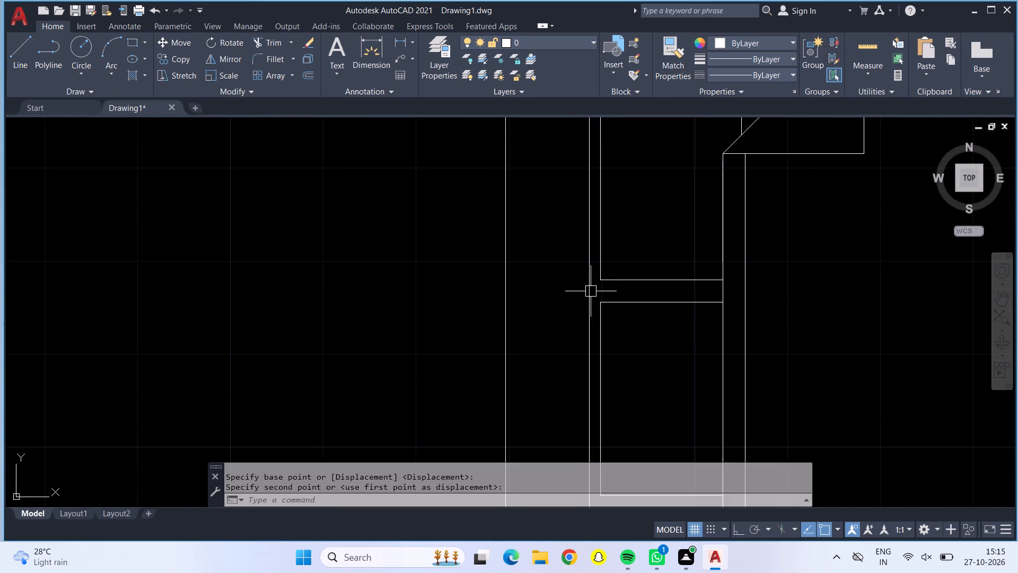
Move the toilet into the plan's upper-left bathroom, with the tank's back midpoint on the top wall's inner face.
scroll(591, 291, "down", 4)
scroll(687, 303, "down", 1)
middle_click_drag(686, 303, 652, 305)
scroll(590, 293, "down", 1)
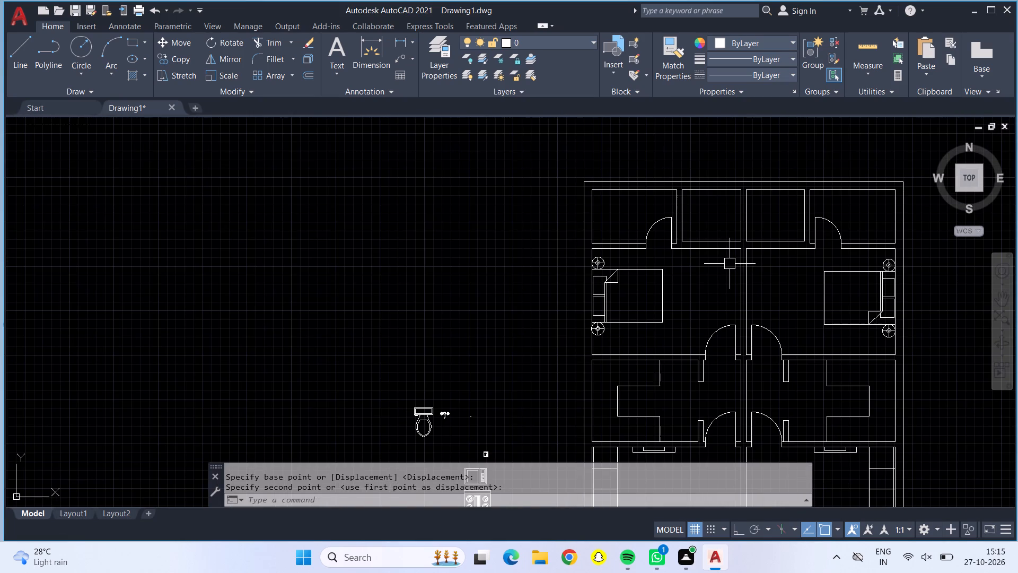
middle_click_drag(719, 284, 695, 207)
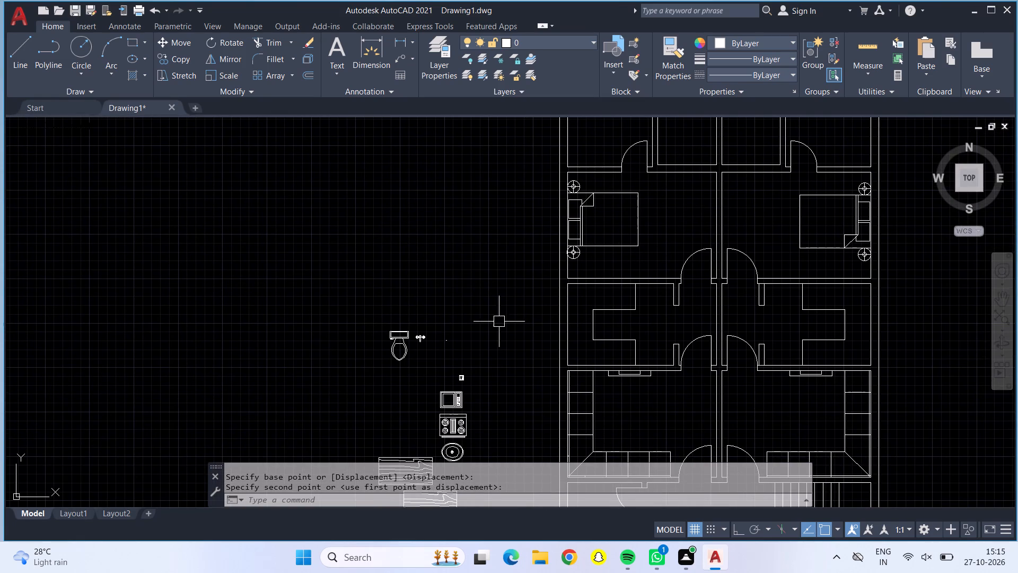
left_click(404, 334)
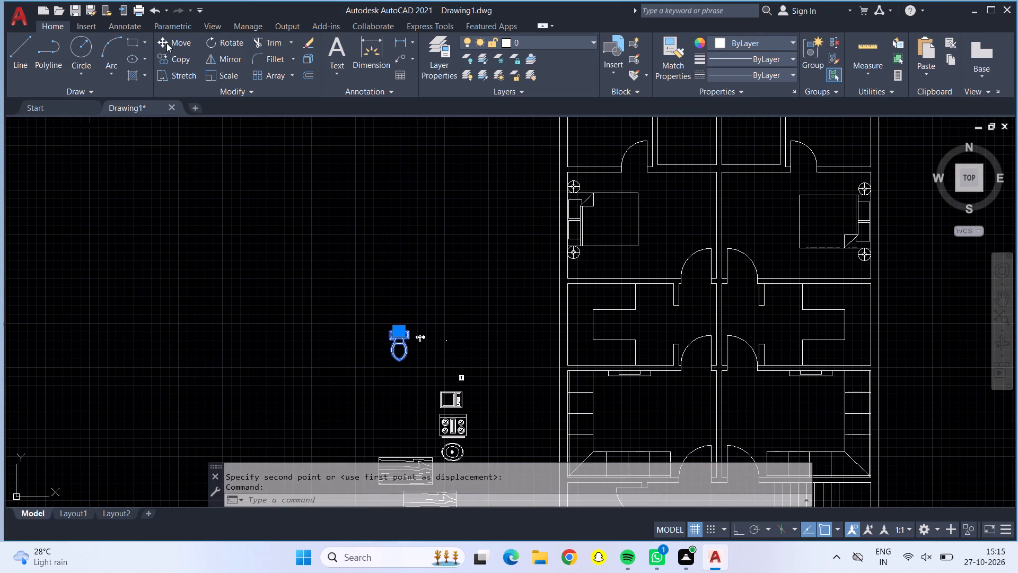
left_click(166, 43)
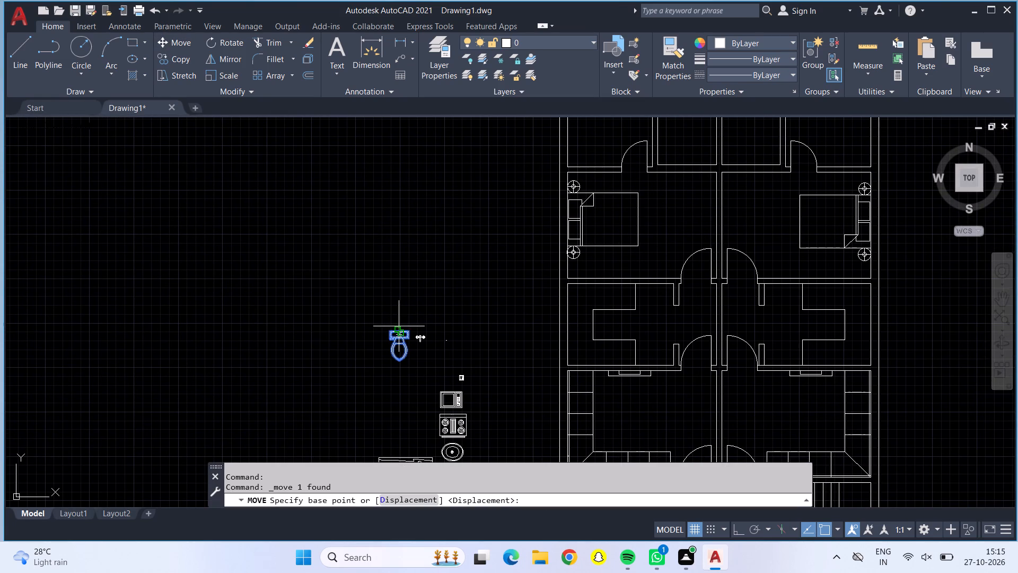
left_click(398, 331)
scroll(573, 233, "down", 2)
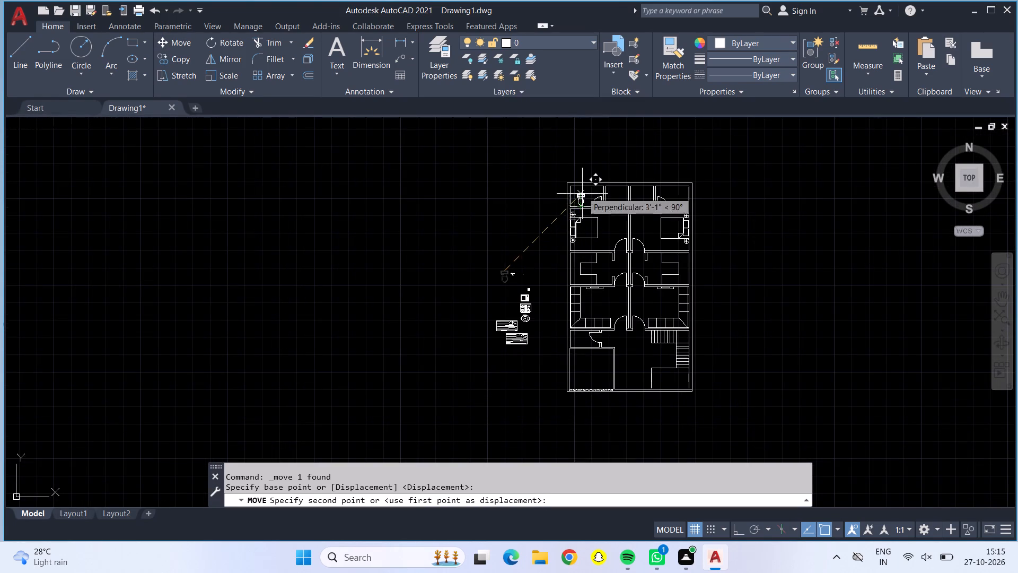
scroll(579, 188, "up", 7)
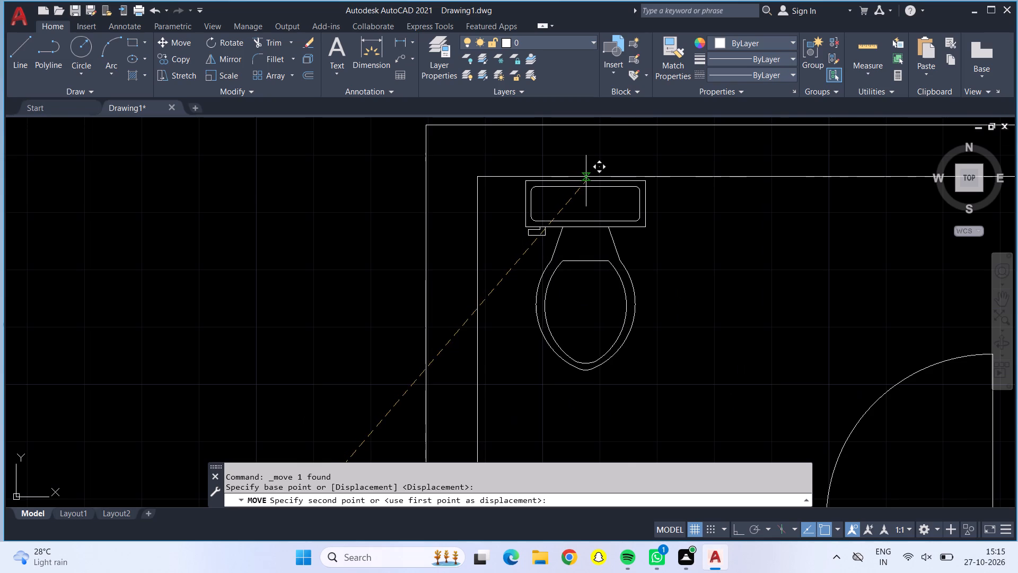
left_click(588, 177)
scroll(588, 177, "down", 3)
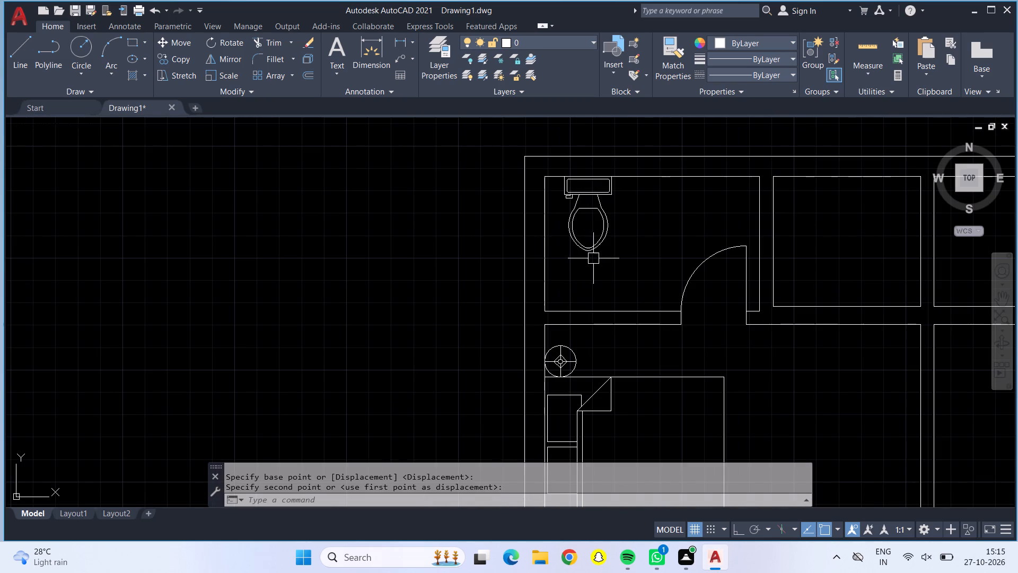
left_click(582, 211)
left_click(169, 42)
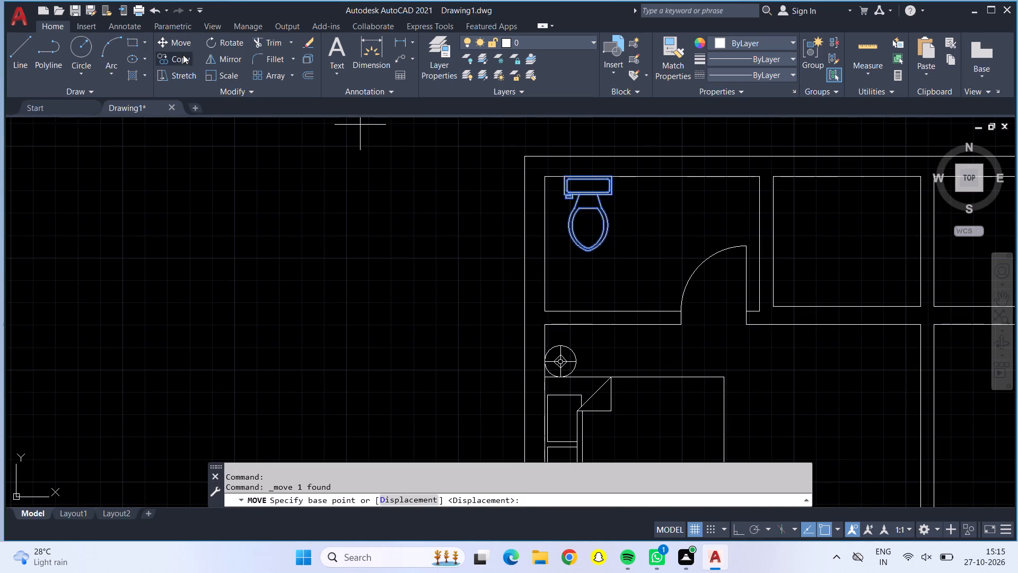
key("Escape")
Copy the toilet from the upper-left bathroom into the upper-right bathroom, with the tank's back against the top wall near the outer corner.
left_click(587, 193)
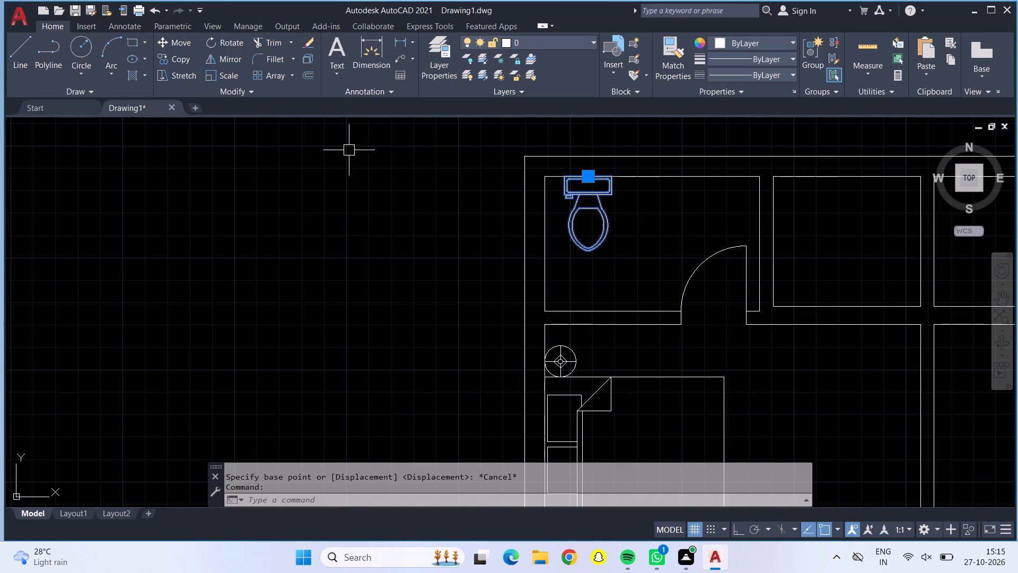
left_click(171, 57)
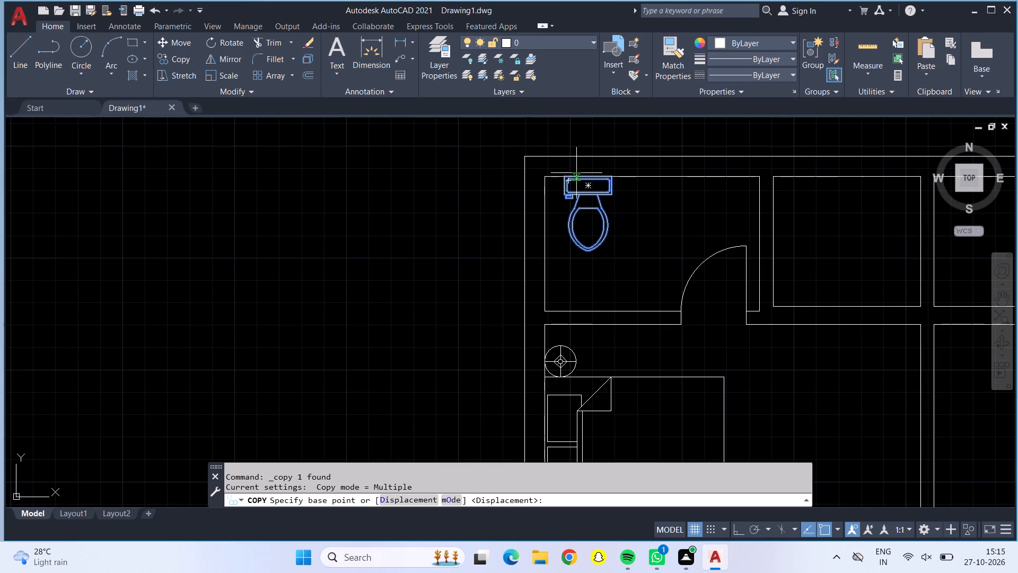
left_click(583, 175)
scroll(669, 182, "down", 2)
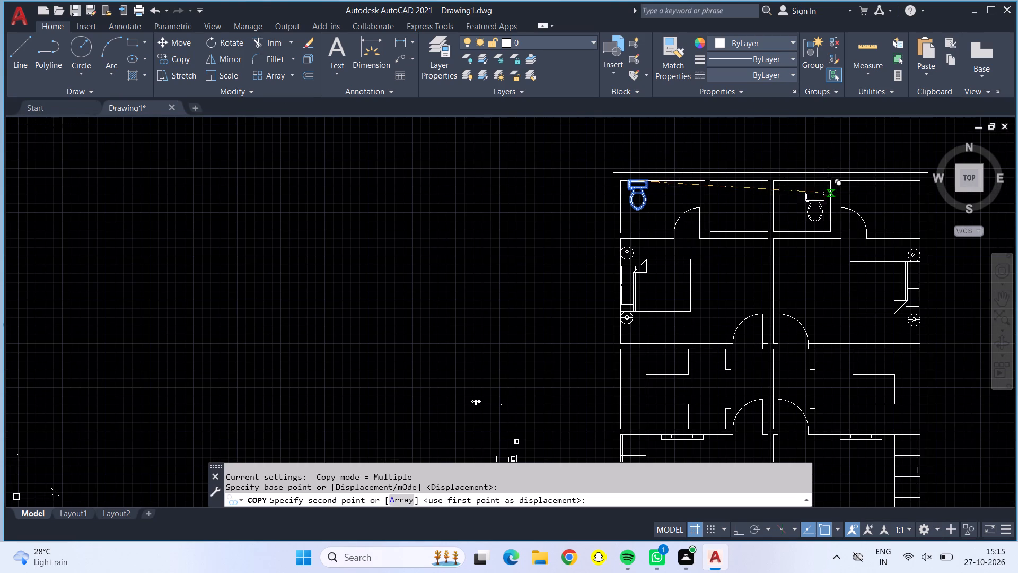
middle_click_drag(880, 189, 490, 214)
scroll(514, 211, "up", 3)
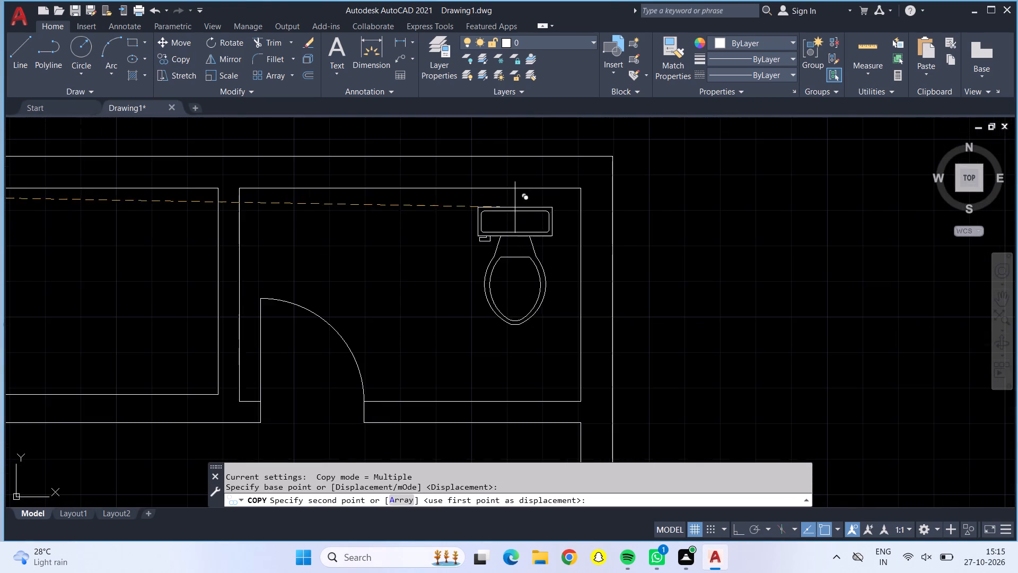
left_click(524, 189)
Place another copy of the toilet in the small lower-left bathroom, with the tank's back against its top wall.
scroll(524, 189, "down", 3)
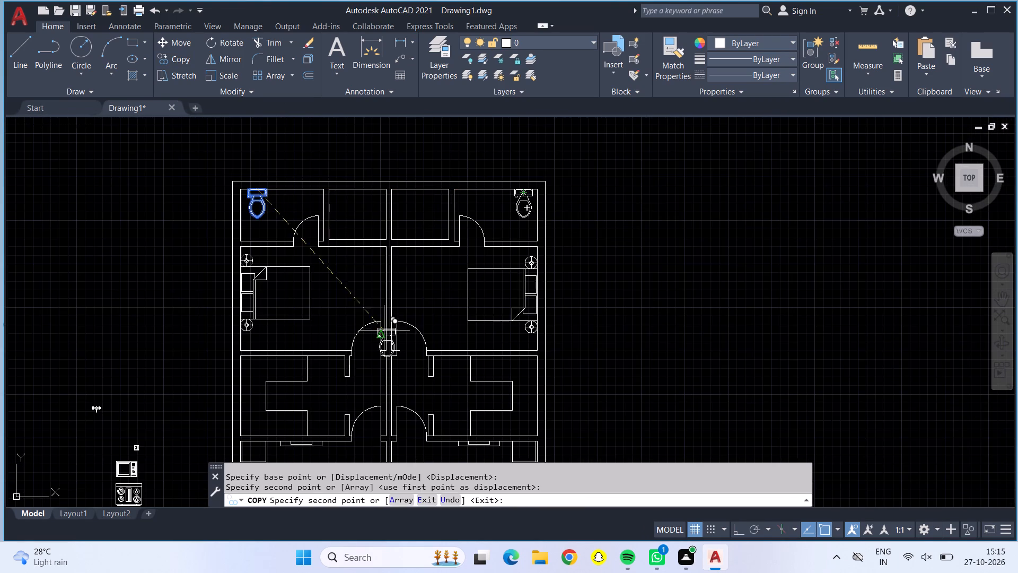
scroll(367, 381, "down", 1)
middle_click_drag(331, 447, 336, 386)
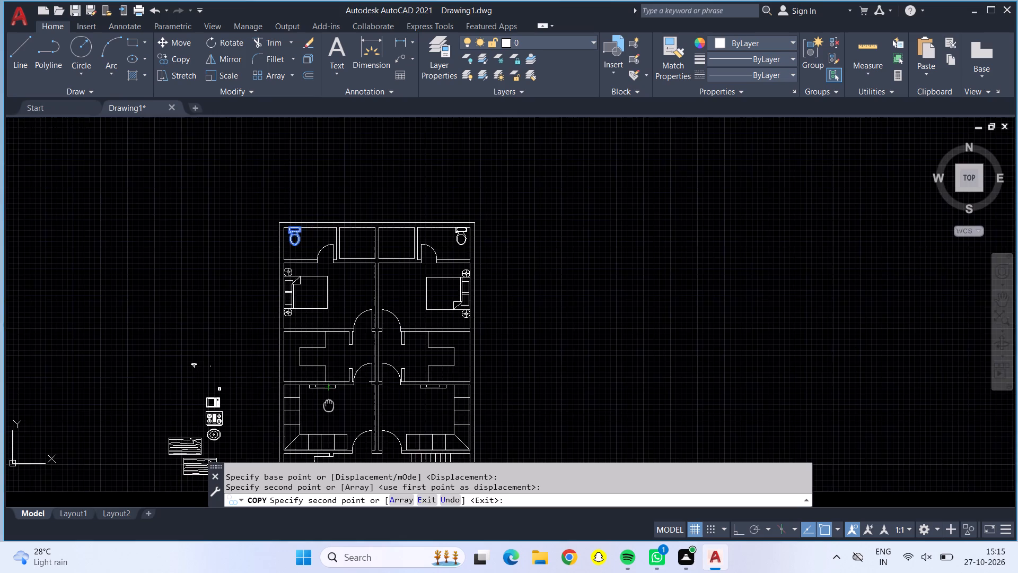
middle_click_drag(336, 386, 381, 275)
scroll(340, 323, "up", 5)
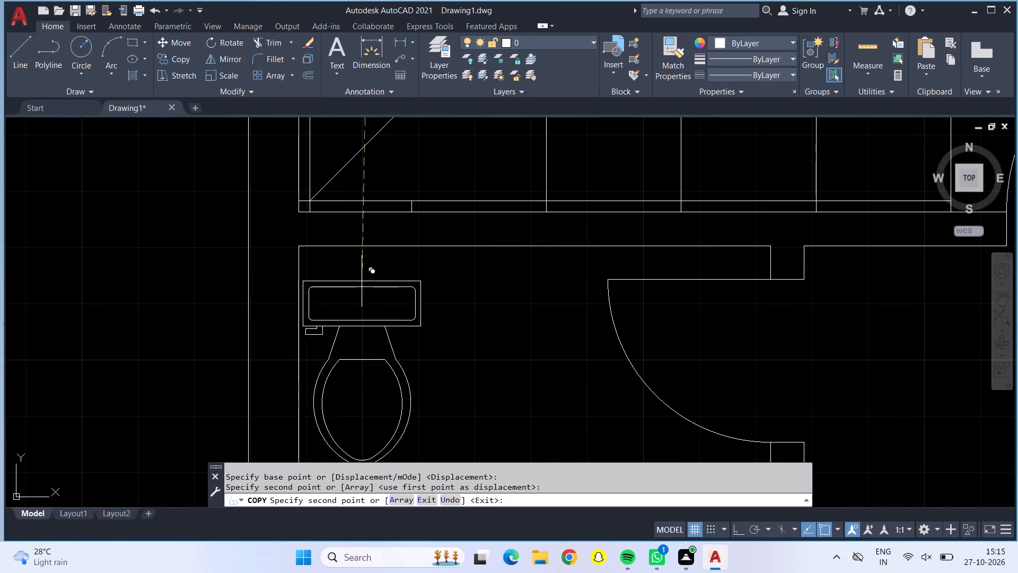
left_click(397, 247)
scroll(397, 247, "down", 4)
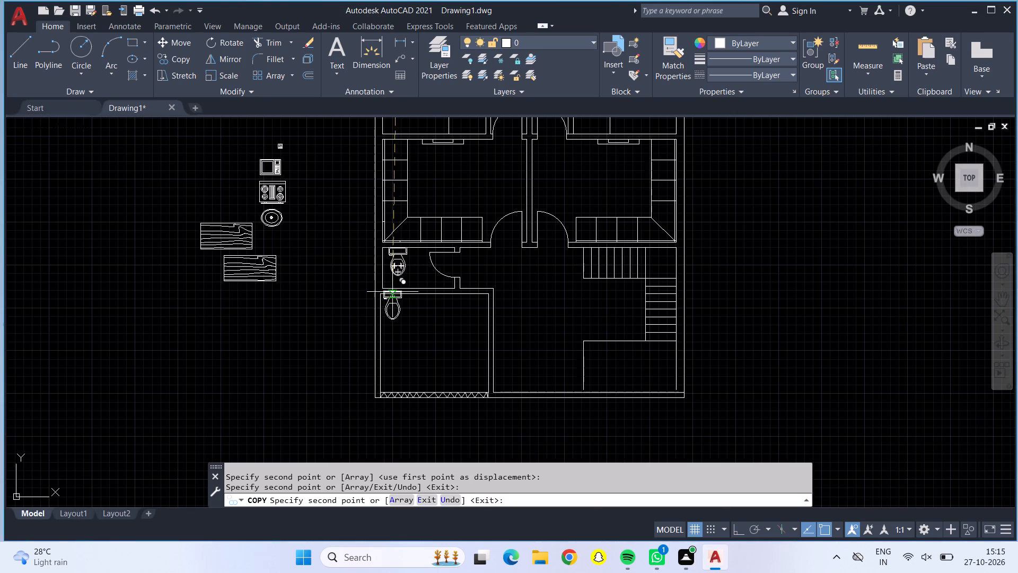
key("Escape")
Copy the lower wood-grain table from outside the plan into the middle of the left living room, in front of the corner seating.
scroll(282, 281, "down", 1)
middle_click_drag(295, 279, 315, 294)
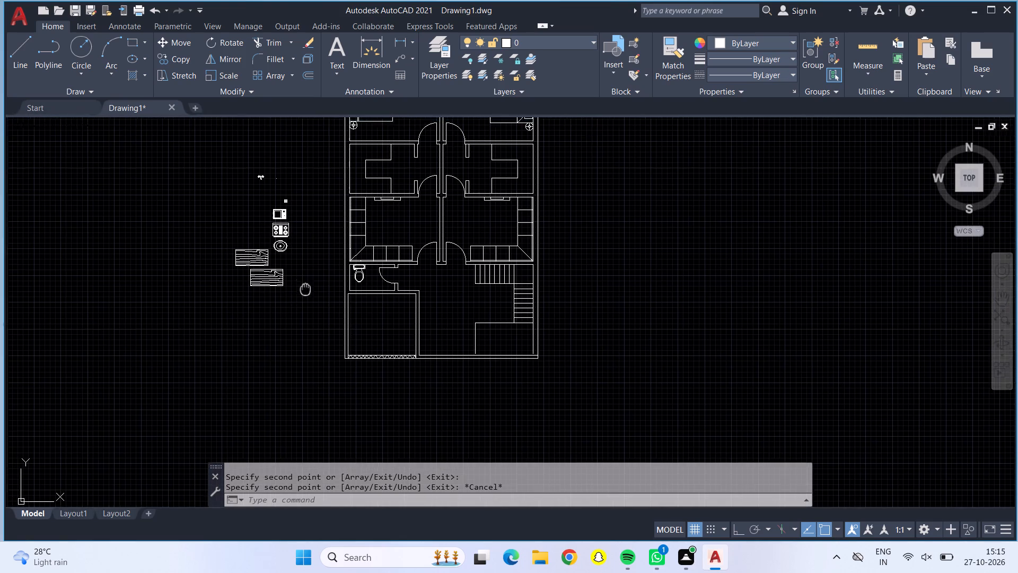
middle_click_drag(315, 294, 339, 352)
left_click(318, 349)
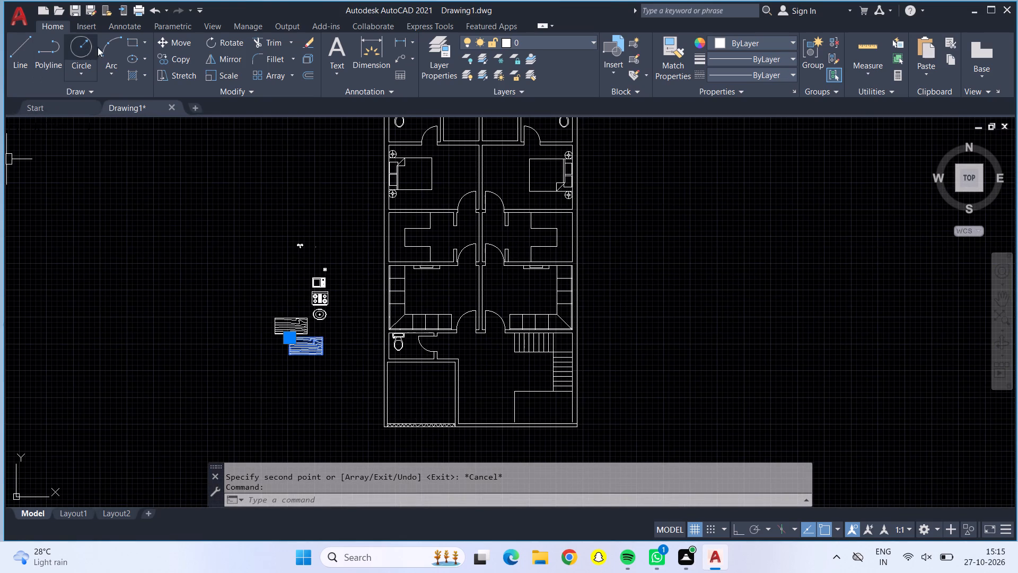
left_click(182, 58)
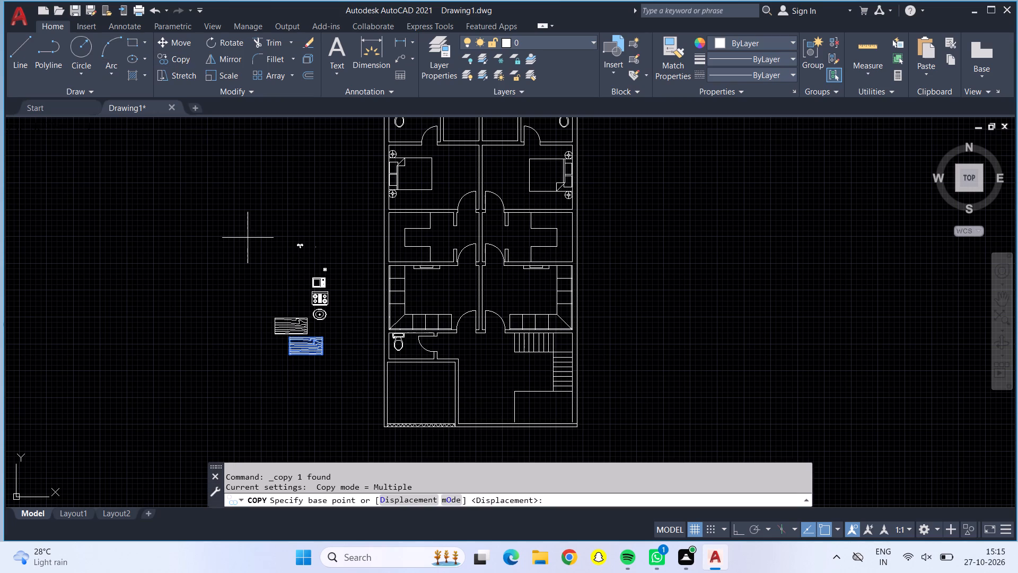
left_click(307, 340)
scroll(429, 294, "up", 3)
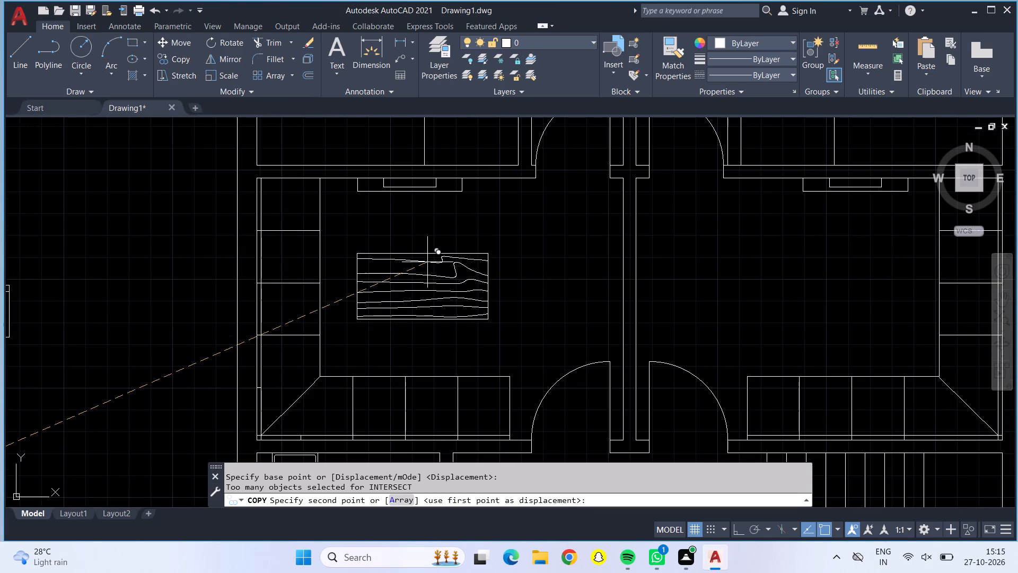
left_click(425, 267)
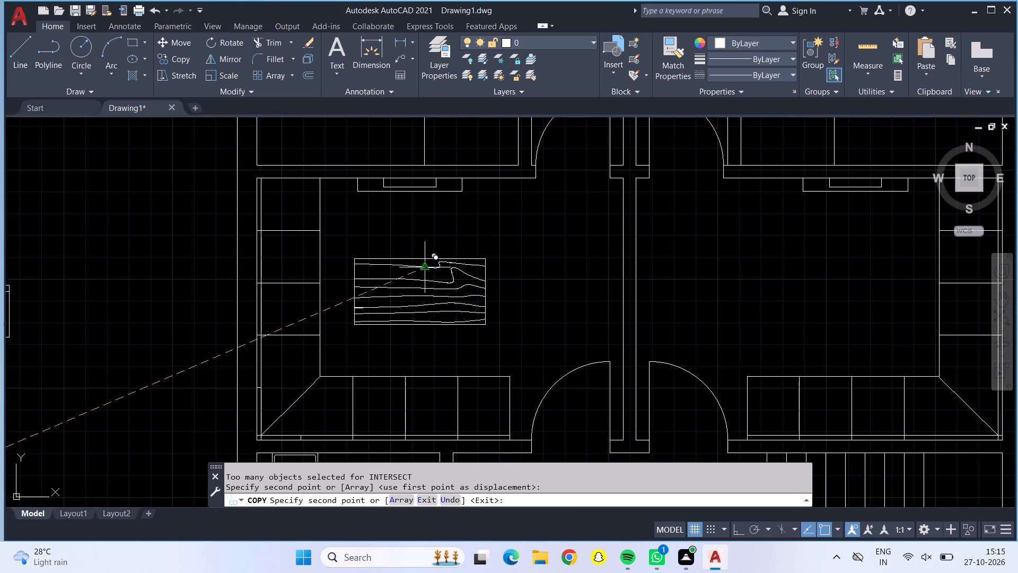
scroll(422, 271, "down", 1)
key("Escape")
Move the original lower wood-grain table into the middle of the right living room, level with the left room's table.
left_click(121, 428)
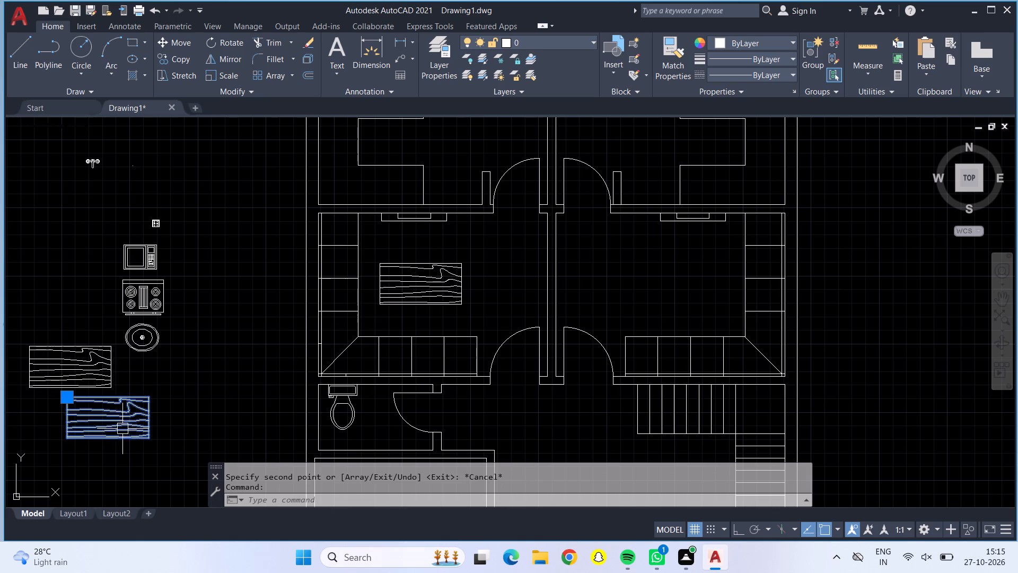
left_click(181, 37)
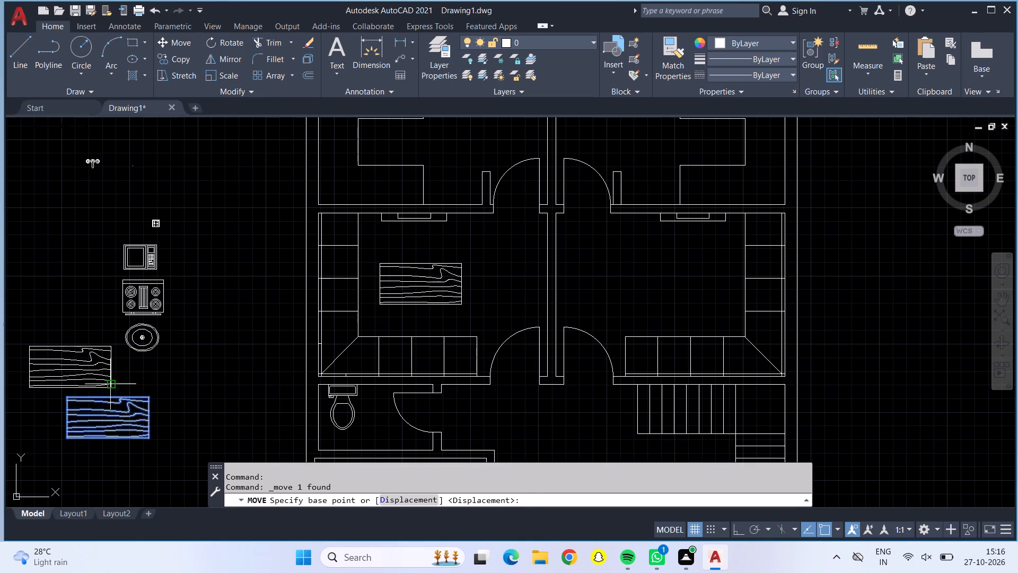
left_click(113, 405)
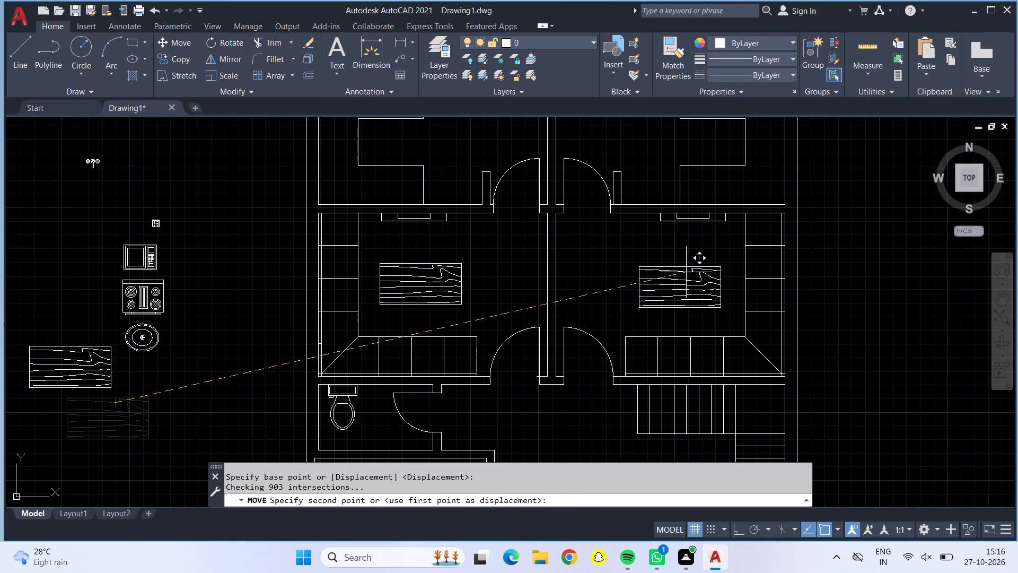
left_click(684, 274)
Move the oval sink into the corner just outside the small lower-left bathroom's door, against the wall below.
scroll(682, 276, "down", 2)
scroll(681, 276, "up", 1)
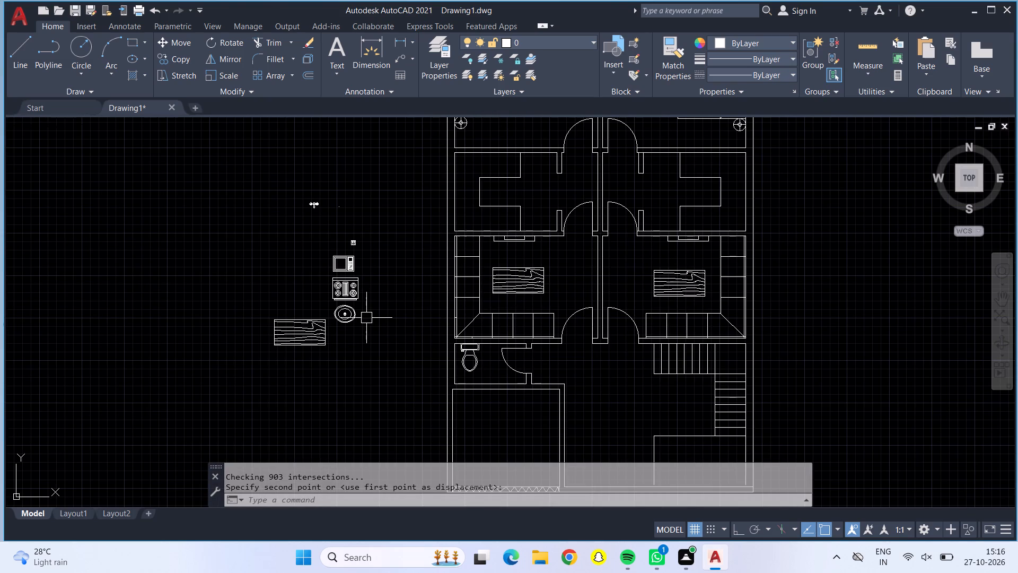
left_click(344, 321)
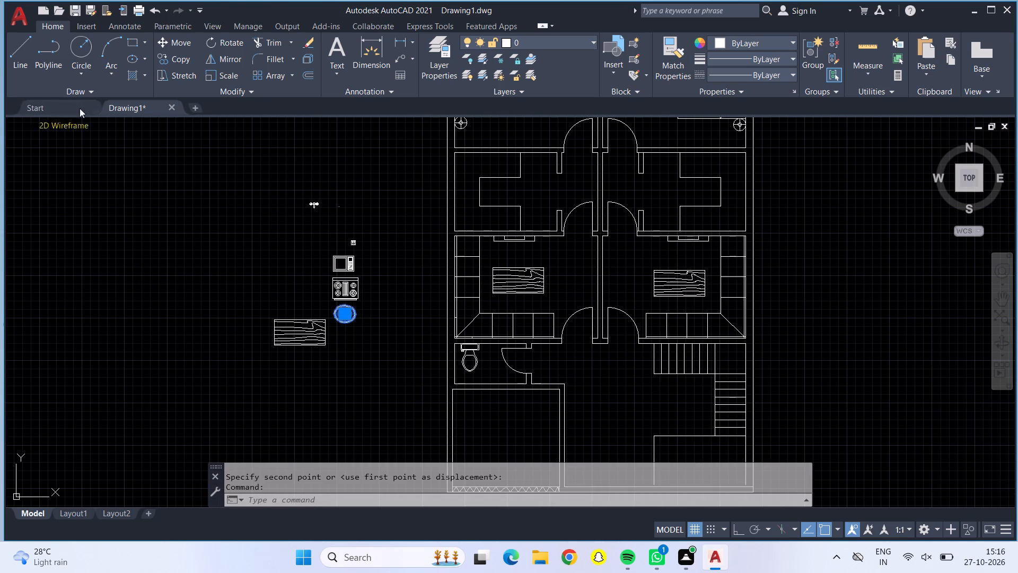
left_click(171, 45)
left_click(333, 314)
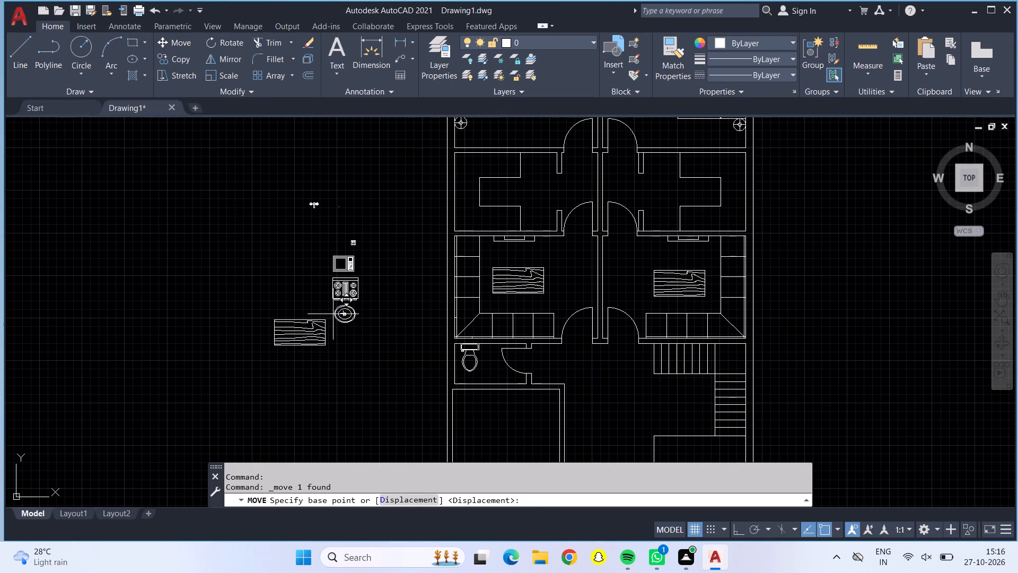
scroll(531, 392, "up", 4)
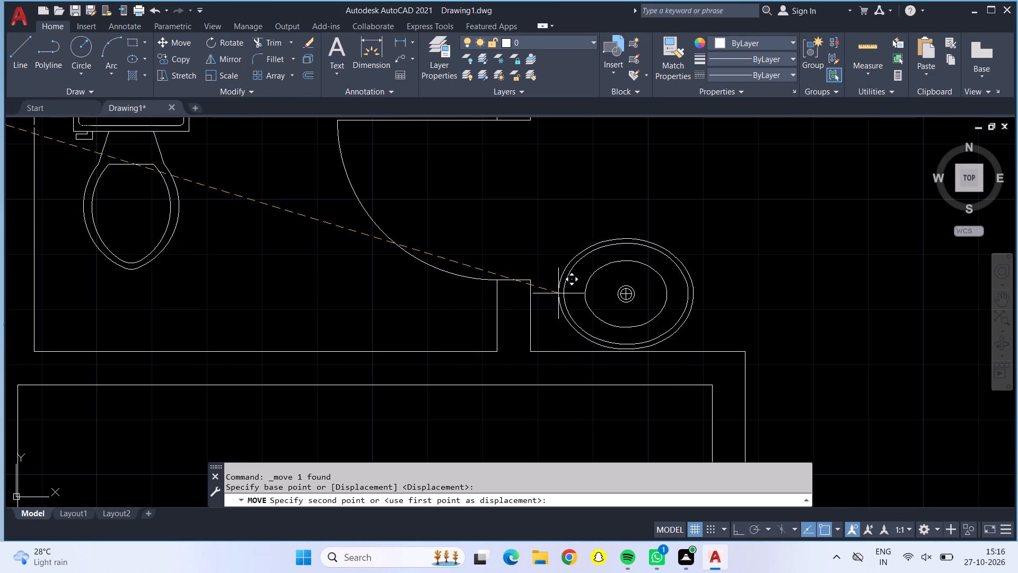
left_click(555, 297)
Copy the two-handle faucet into the small lower-left bathroom, with its spout end at the bottom wall.
scroll(555, 297, "down", 3)
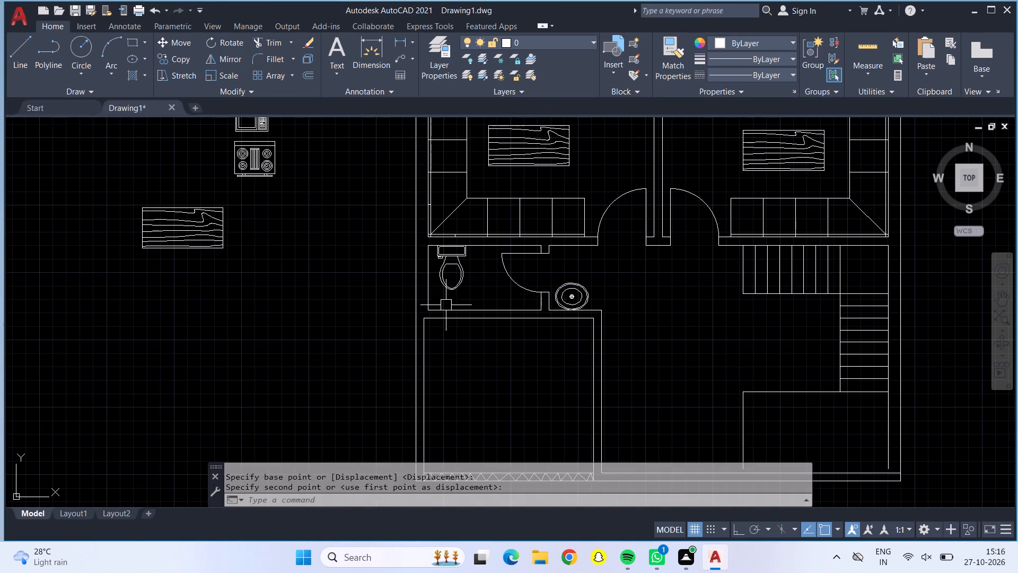
middle_click_drag(322, 265, 312, 398)
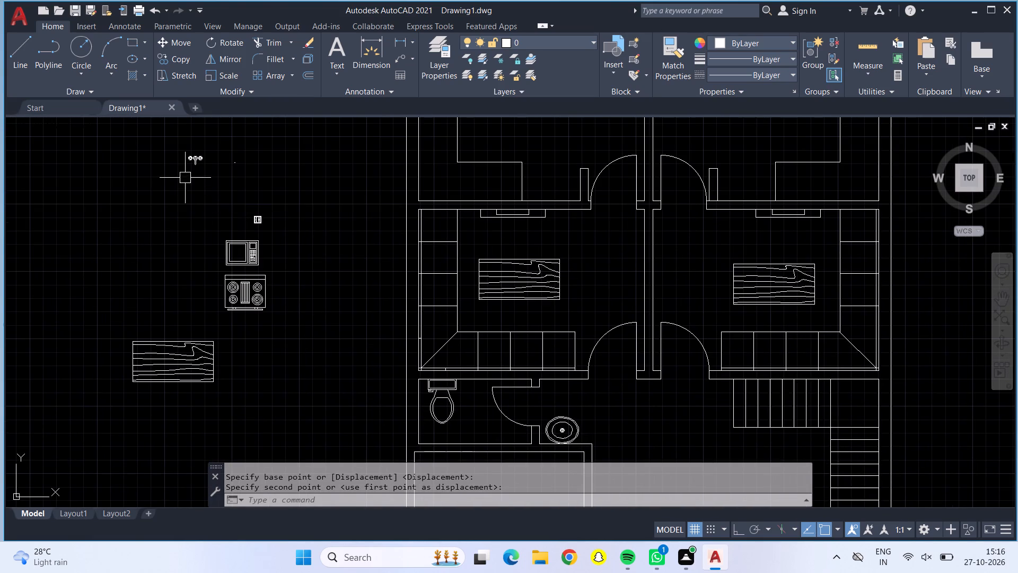
scroll(244, 199, "down", 2)
scroll(218, 179, "up", 1)
scroll(218, 179, "down", 1)
scroll(218, 179, "up", 1)
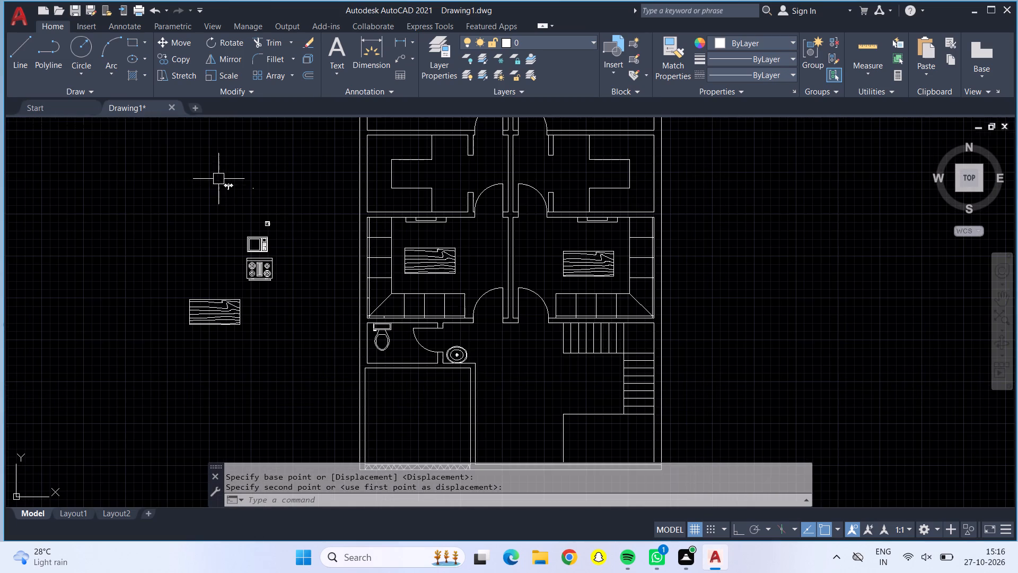
left_click(228, 185)
left_click(175, 55)
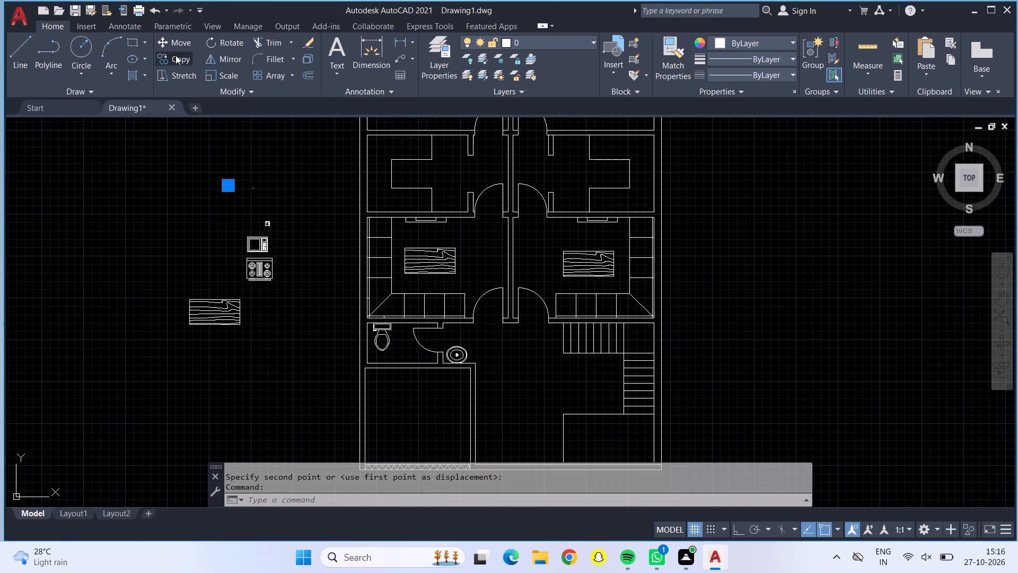
left_click(221, 182)
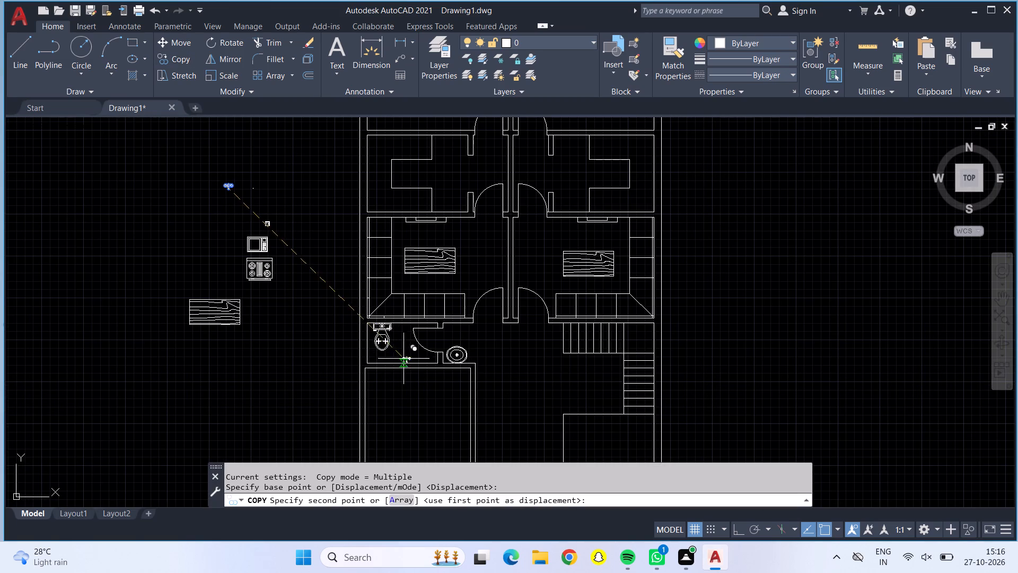
scroll(404, 360, "up", 5)
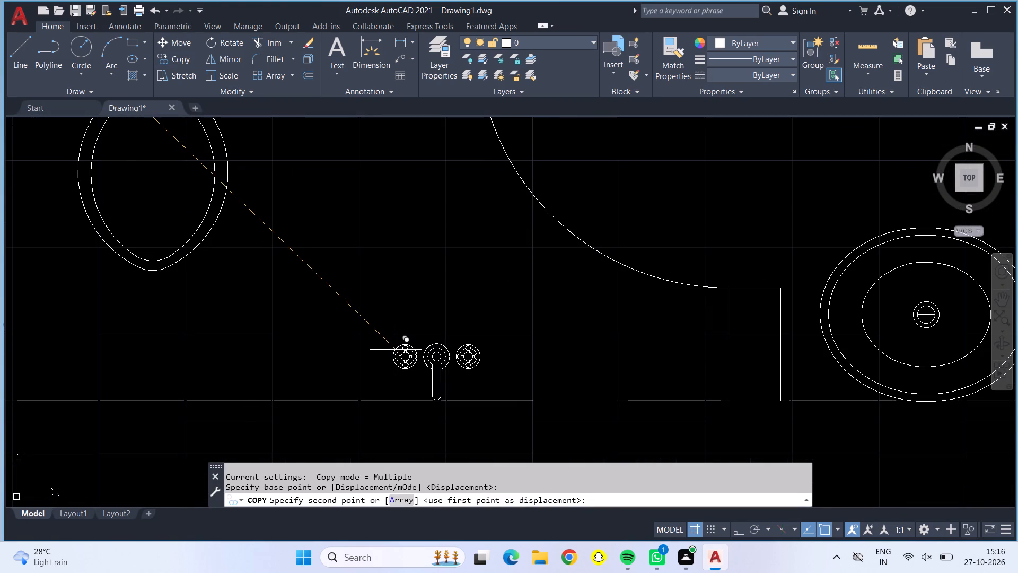
left_click(396, 350)
scroll(396, 350, "down", 4)
key("Escape")
Copy the four-burner stove onto the left kitchen's counter along the top wall.
scroll(257, 266, "down", 3)
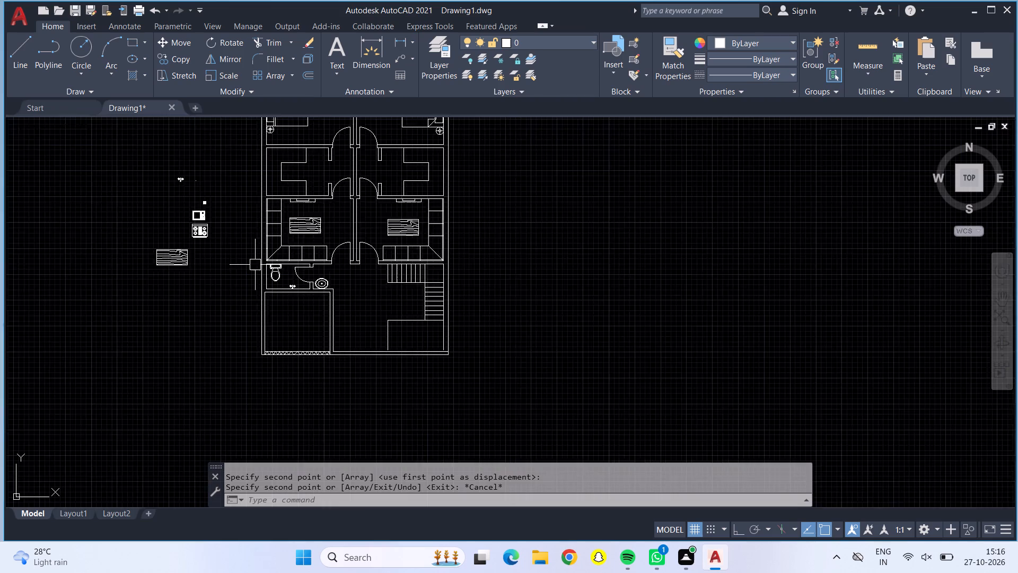
scroll(255, 265, "down", 1)
scroll(210, 249, "up", 3)
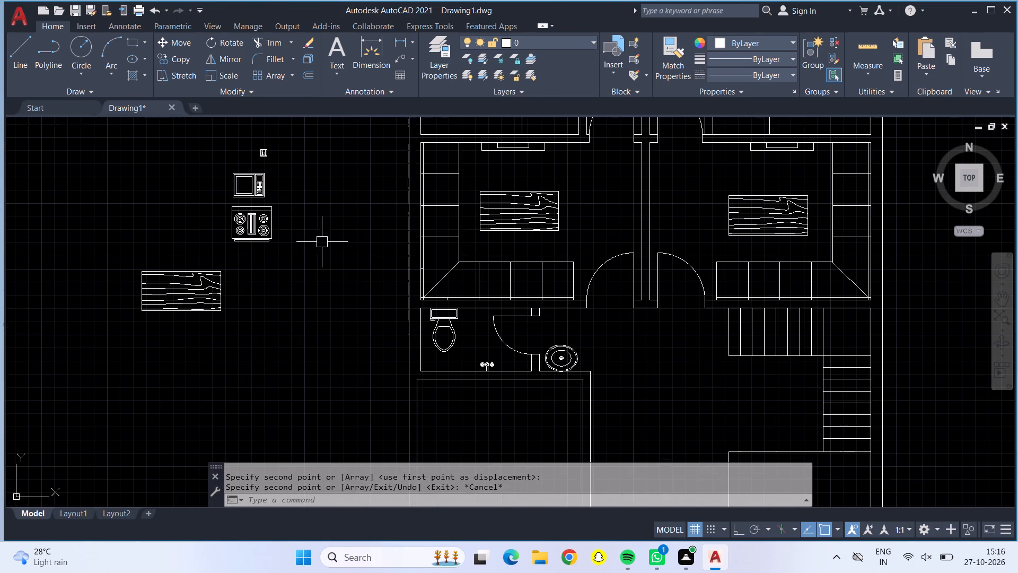
middle_click_drag(335, 244, 318, 385)
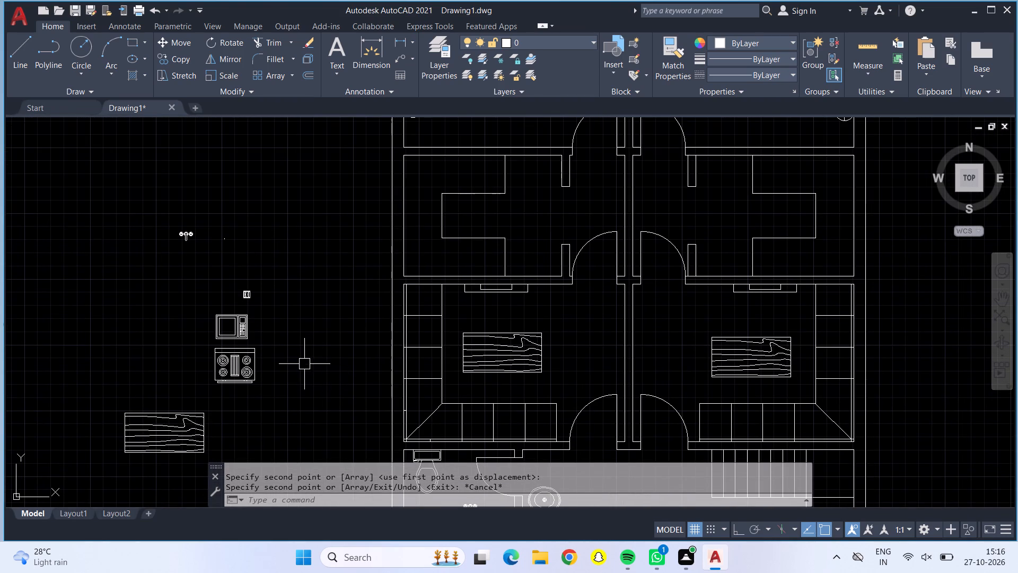
left_click(222, 368)
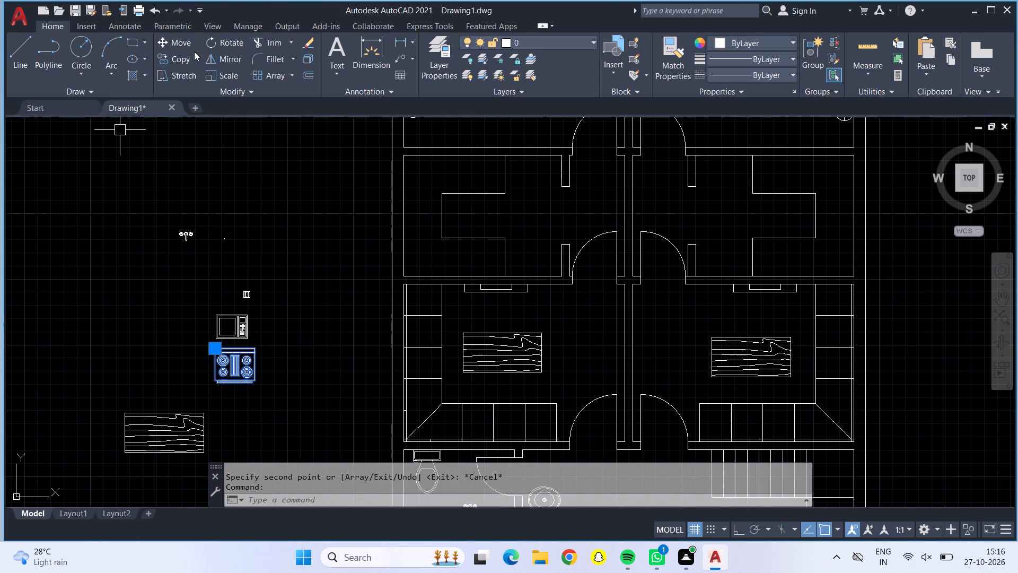
left_click(183, 56)
left_click(241, 366)
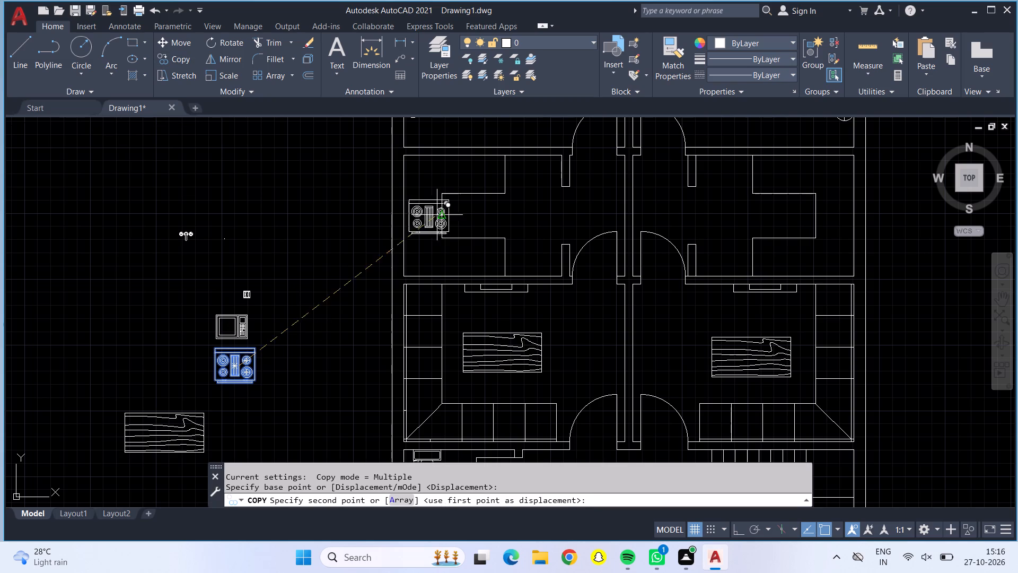
scroll(471, 176, "up", 2)
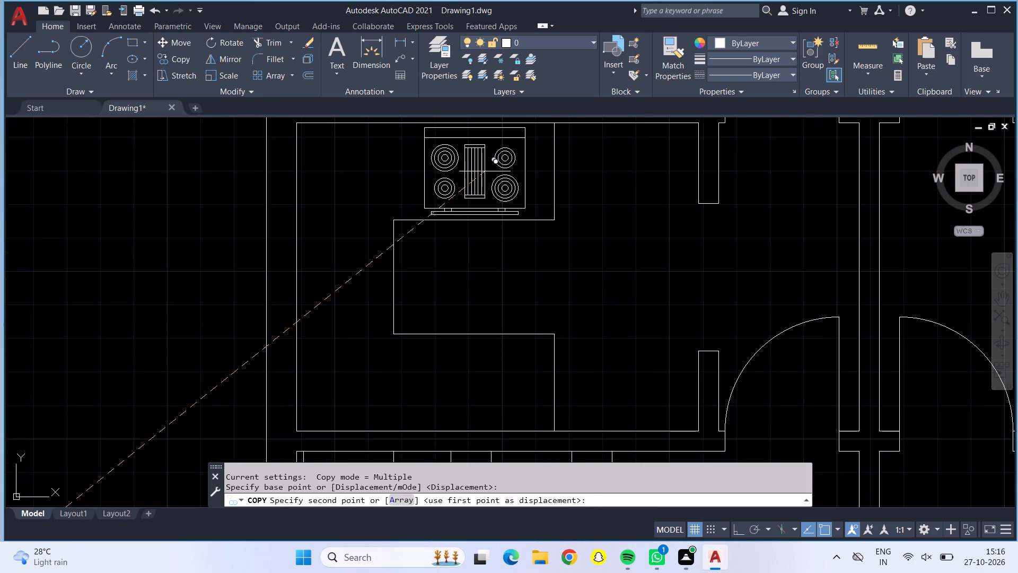
left_click(483, 168)
Place a second copy of the stove on the right kitchen's counter along the top wall.
scroll(488, 184, "down", 2)
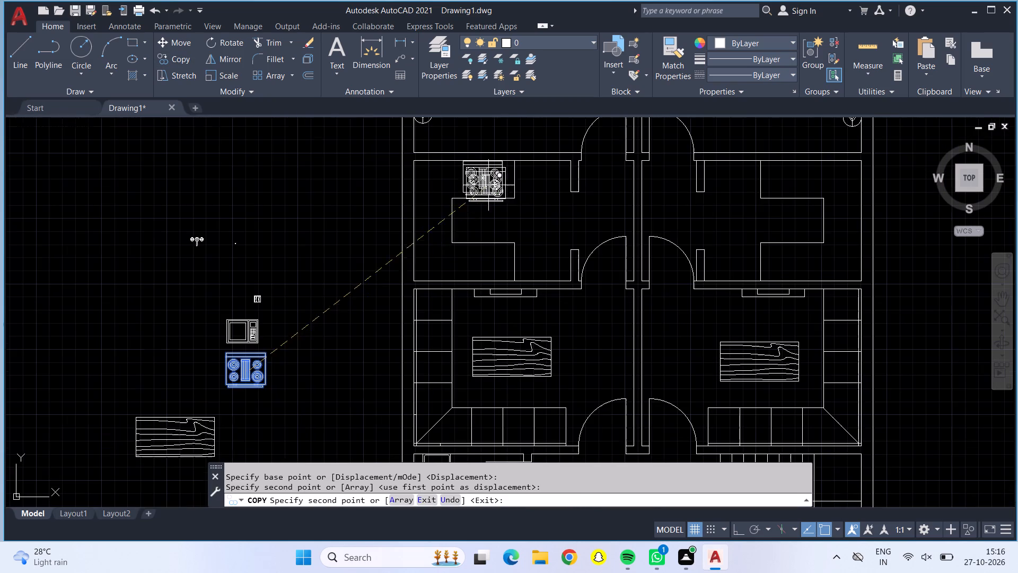
scroll(783, 180, "up", 2)
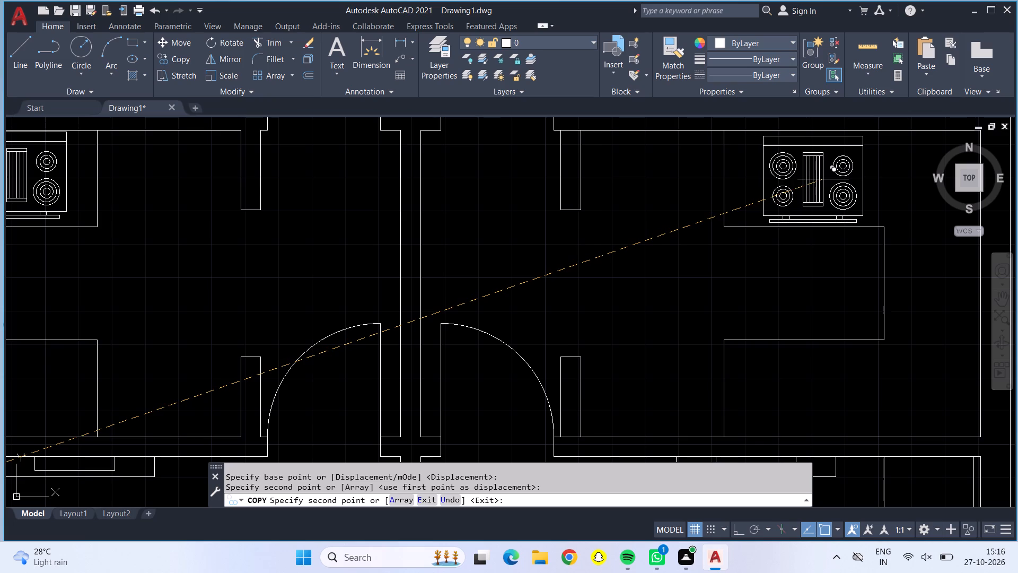
left_click(823, 179)
scroll(805, 195, "down", 2)
key("Escape")
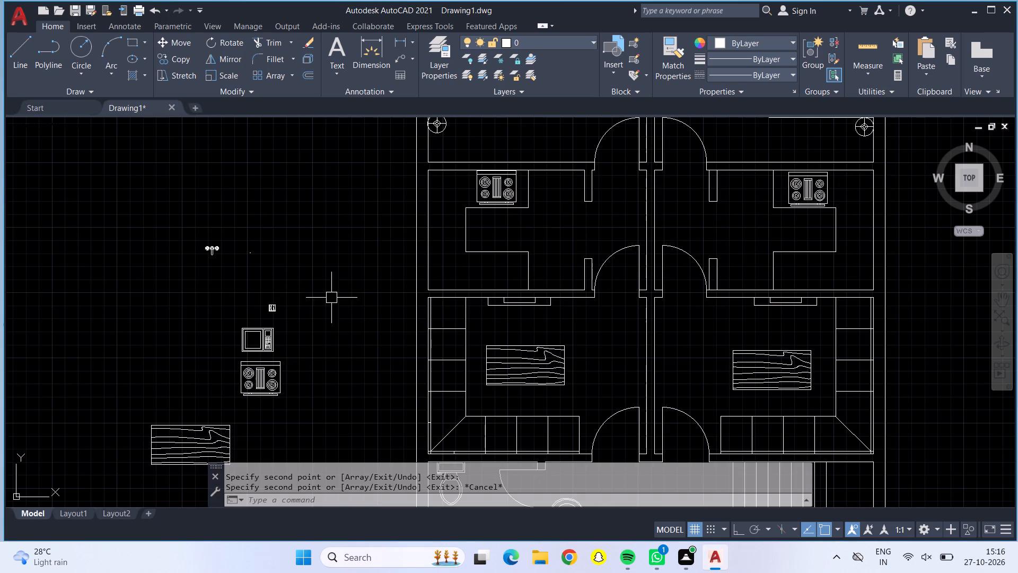
Rotate the spare microwave outside the plan by 270 degrees so its control panel faces the bottom.
left_click(269, 327)
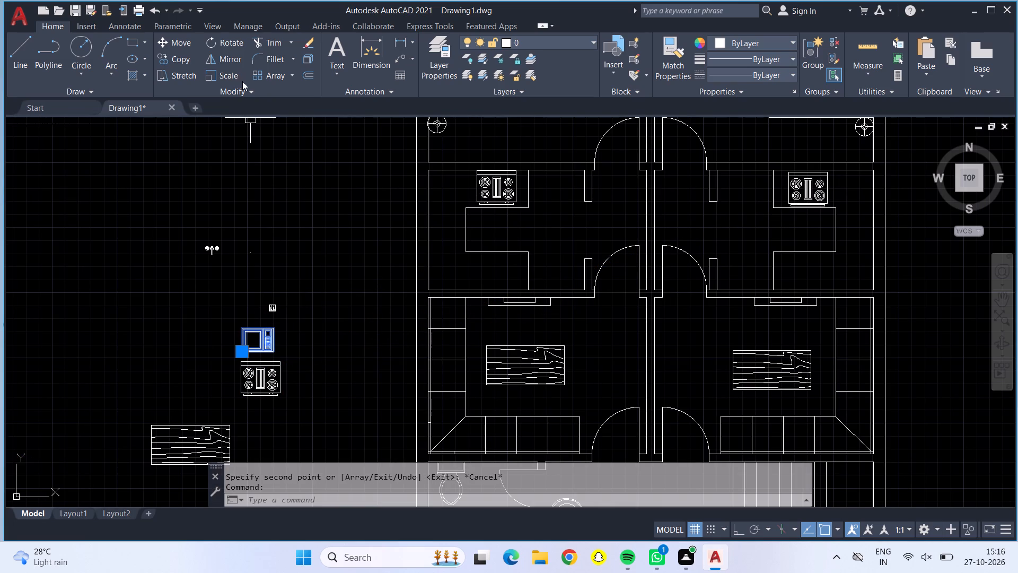
left_click(212, 42)
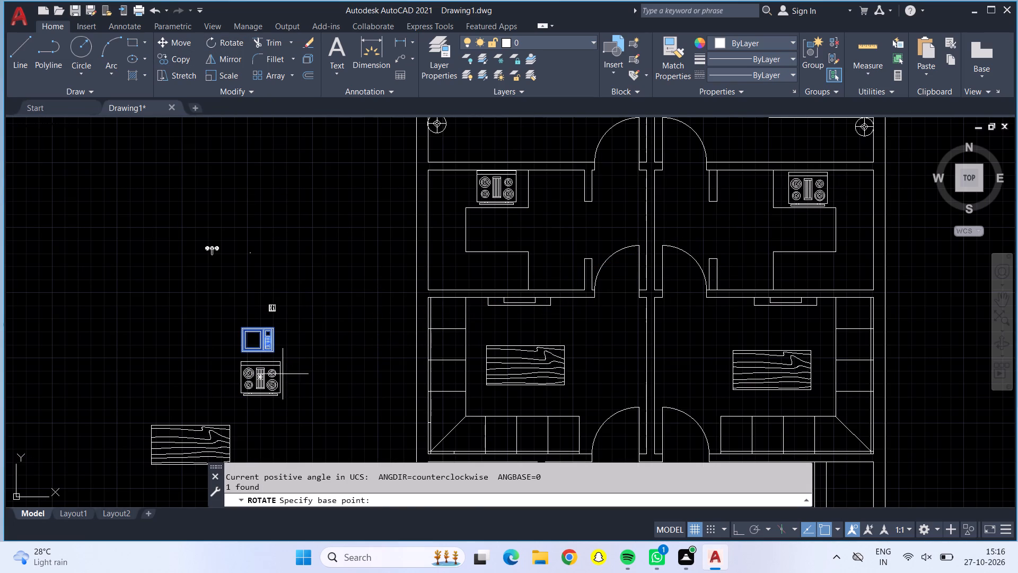
left_click(271, 345)
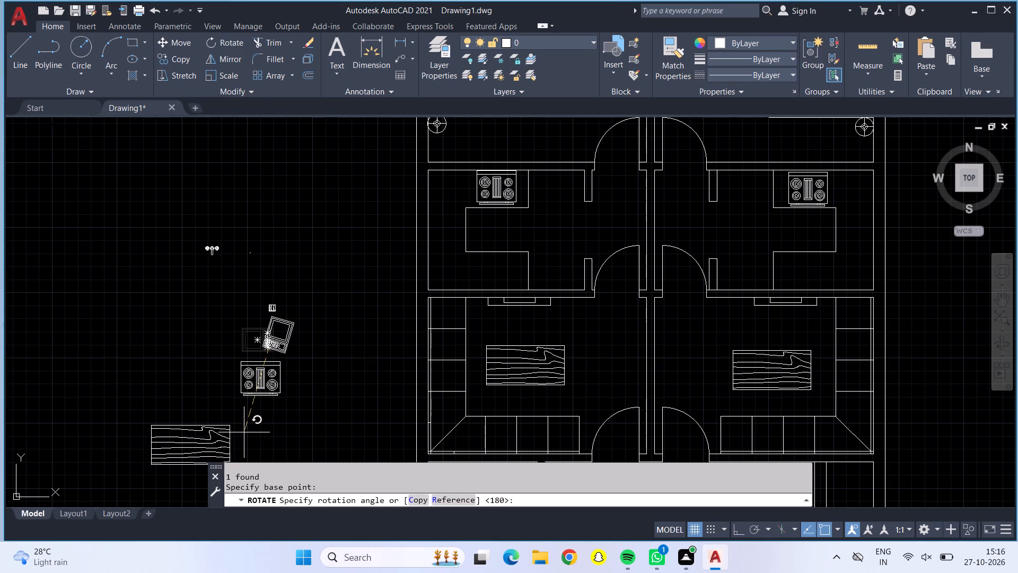
key("F8")
left_click(306, 386)
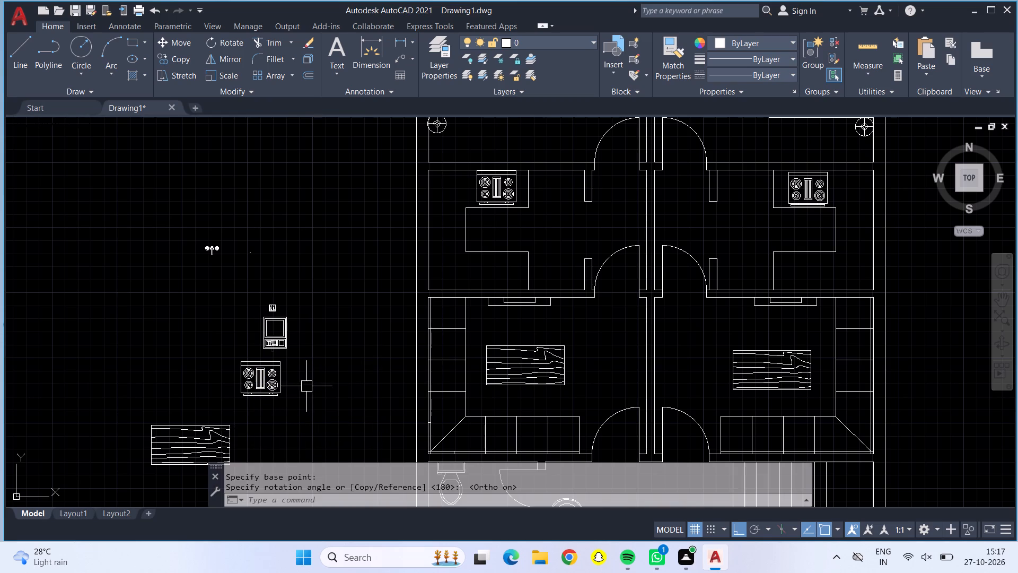
Copy the rotated microwave into the upper outer corner of the left kitchen's counter, beside the stove.
left_click(285, 341)
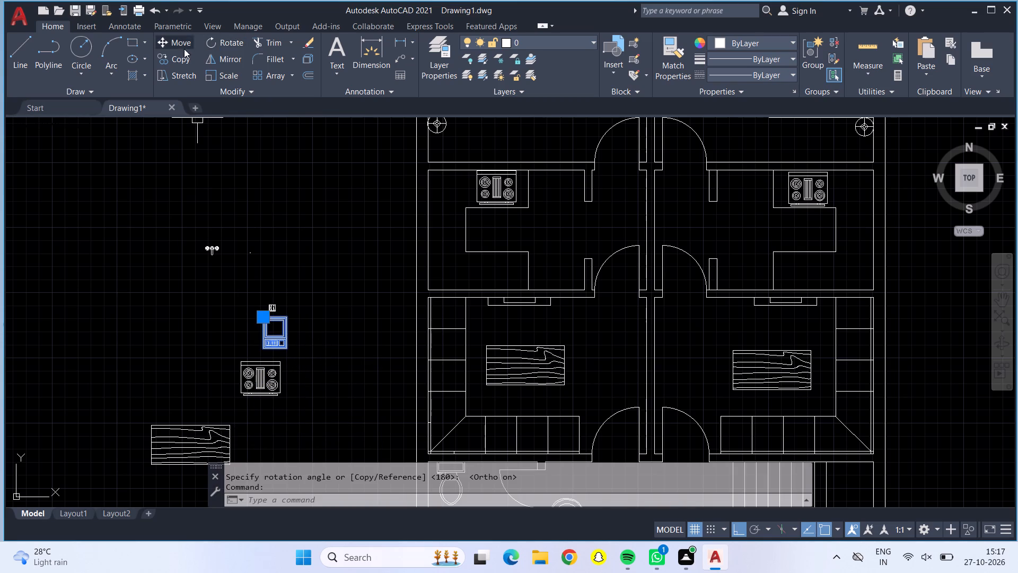
left_click(178, 64)
left_click_drag(268, 341, 282, 336)
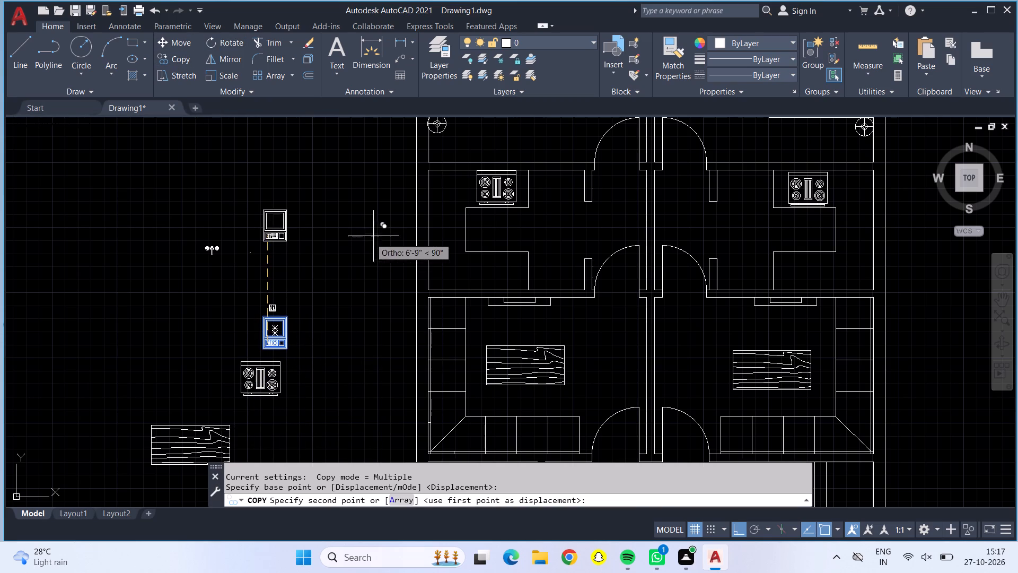
key("F8")
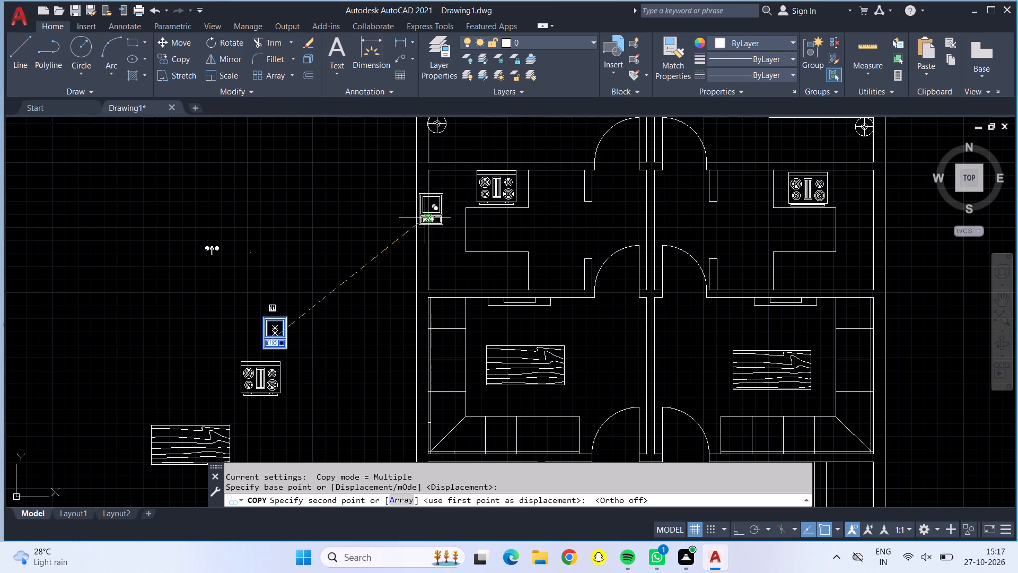
scroll(432, 221, "up", 1)
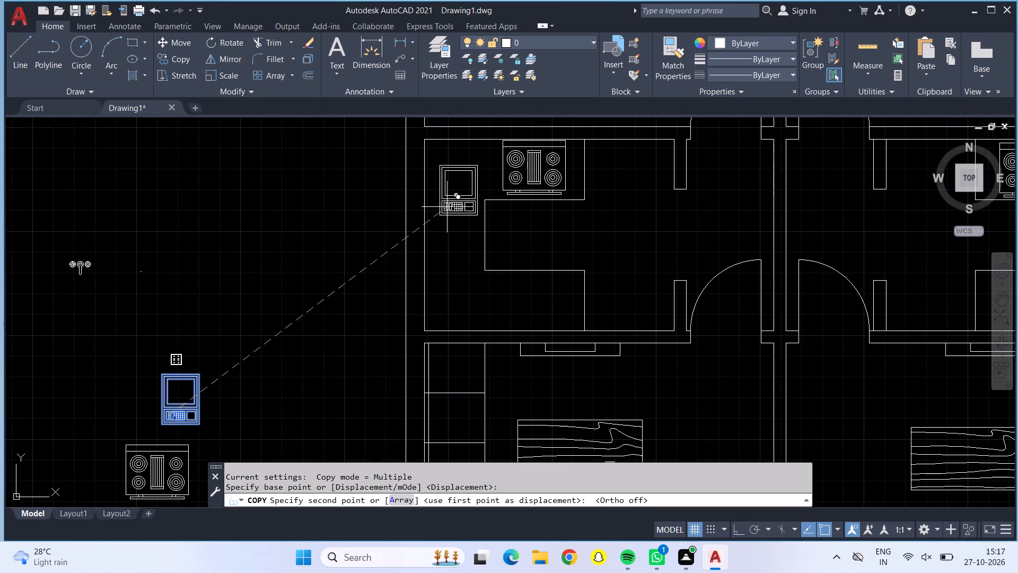
left_click(442, 195)
Place a second copy of the microwave in the upper outer corner of the right kitchen's counter, beside the stove.
scroll(456, 206, "down", 3)
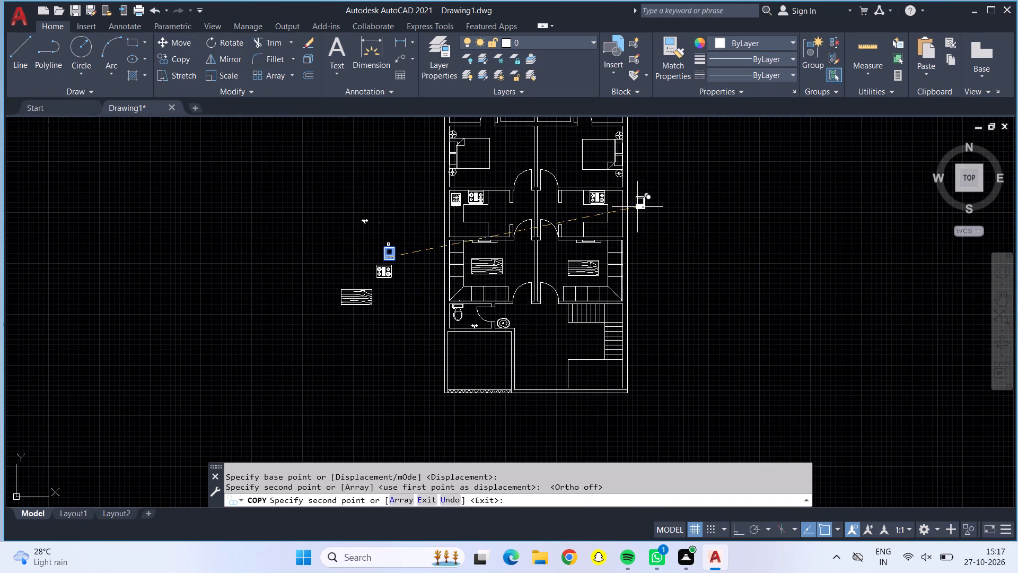
scroll(621, 203, "up", 4)
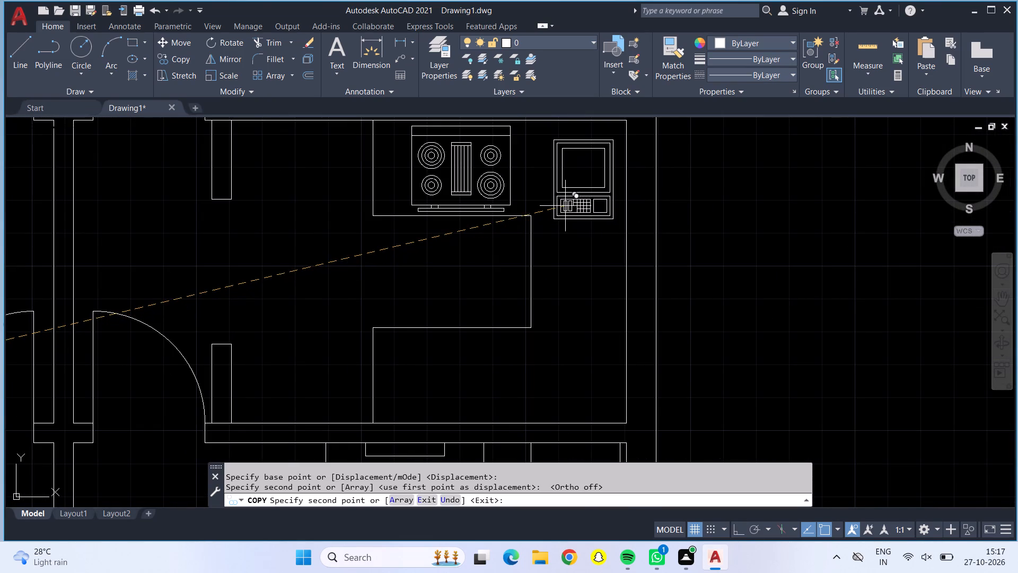
left_click(565, 204)
scroll(564, 209, "down", 2)
key("Escape")
Delete the tiny stray crossed-circle symbol next to the spare faucet outside the plan.
scroll(456, 301, "down", 2)
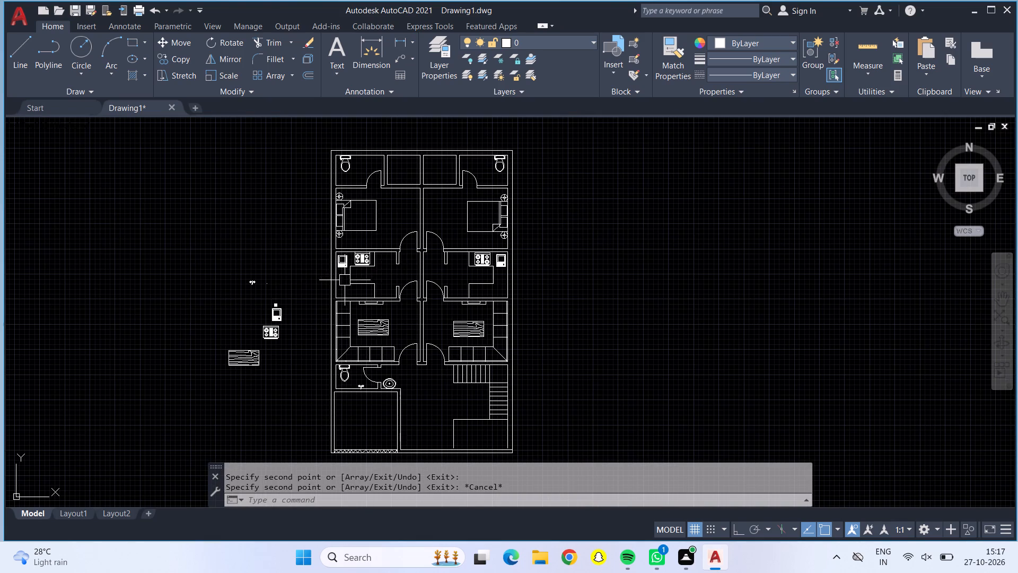
scroll(267, 282, "down", 1)
scroll(267, 282, "up", 6)
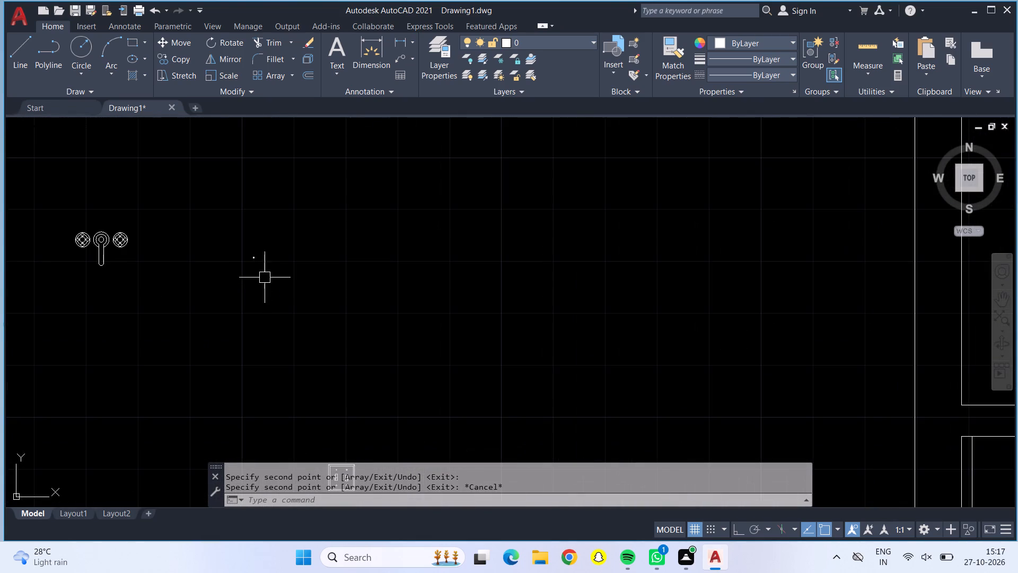
scroll(251, 255, "up", 3)
scroll(251, 255, "down", 1)
scroll(249, 255, "up", 8)
scroll(439, 323, "down", 3)
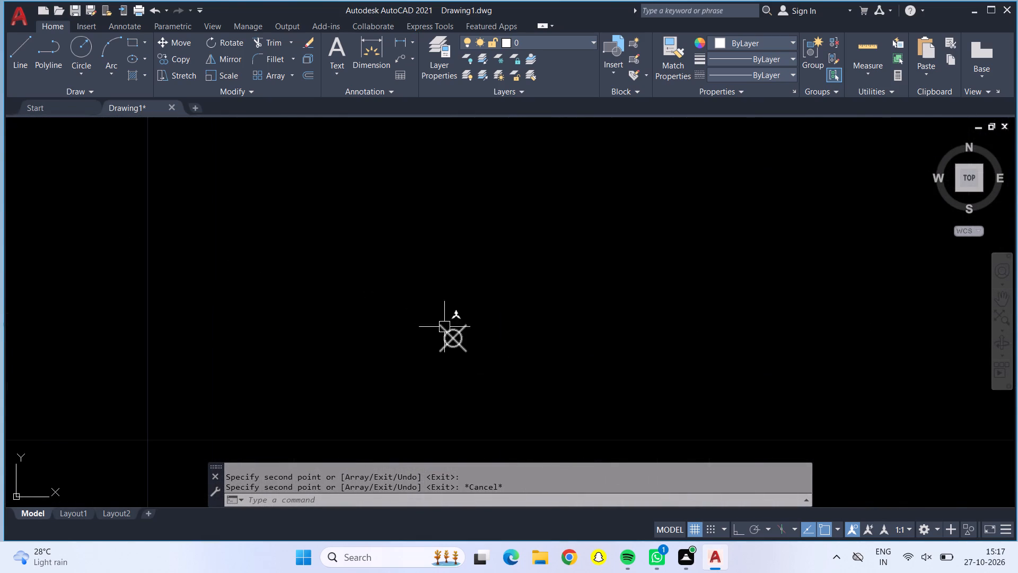
left_click(454, 351)
key("Delete")
Copy the small square switch-plate block into a two-by-two group at the inner end of the left kitchen's lower counter.
scroll(461, 347, "down", 5)
scroll(523, 381, "down", 5)
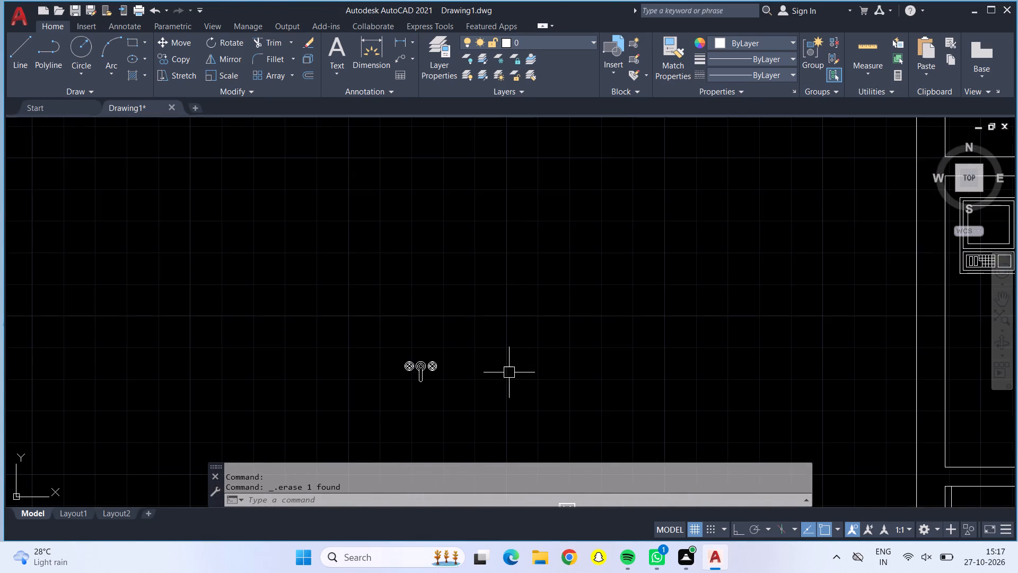
scroll(515, 381, "down", 3)
middle_click_drag(507, 379, 440, 295)
scroll(464, 334, "up", 7)
scroll(414, 318, "down", 1)
left_click(394, 288)
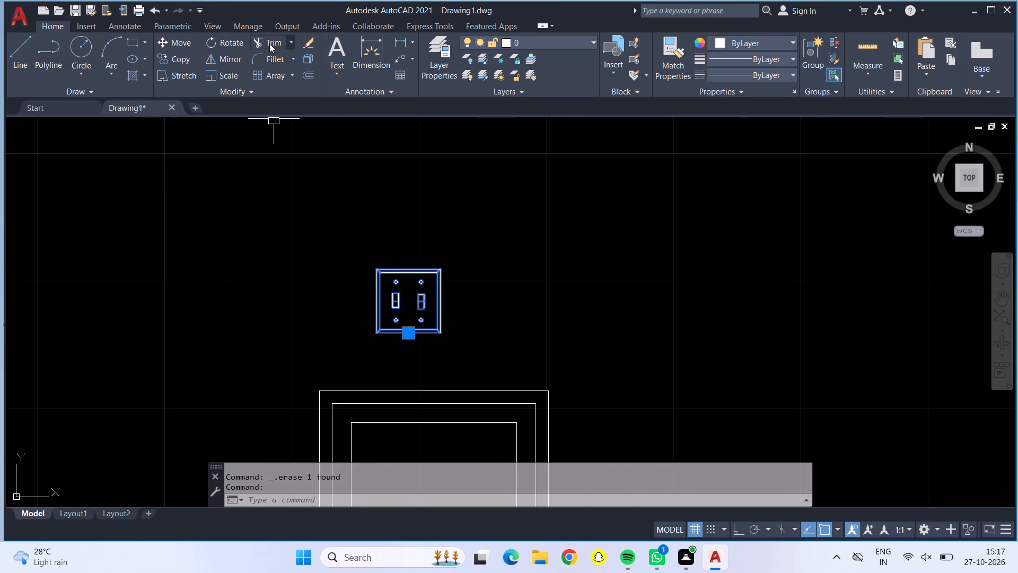
left_click(150, 53)
left_click(185, 60)
left_click_drag(418, 289, 423, 291)
scroll(547, 303, "down", 4)
middle_click_drag(812, 246, 800, 247)
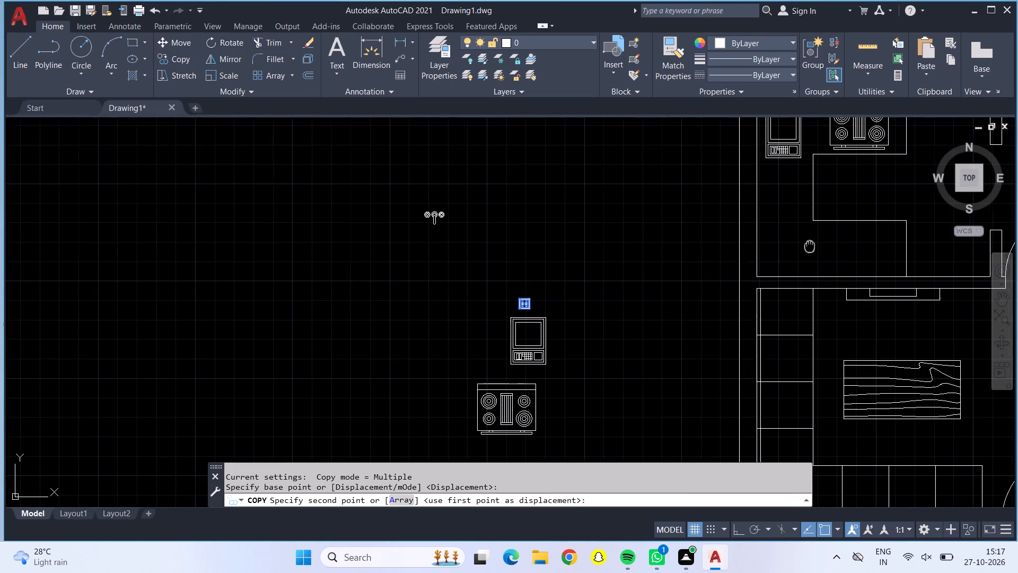
middle_click_drag(800, 247, 497, 275)
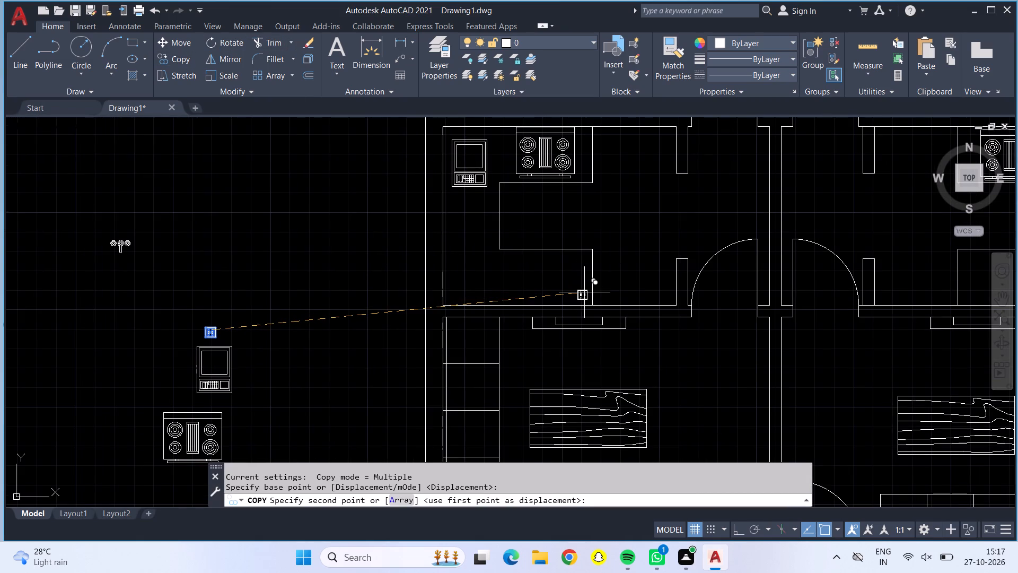
left_click(584, 292)
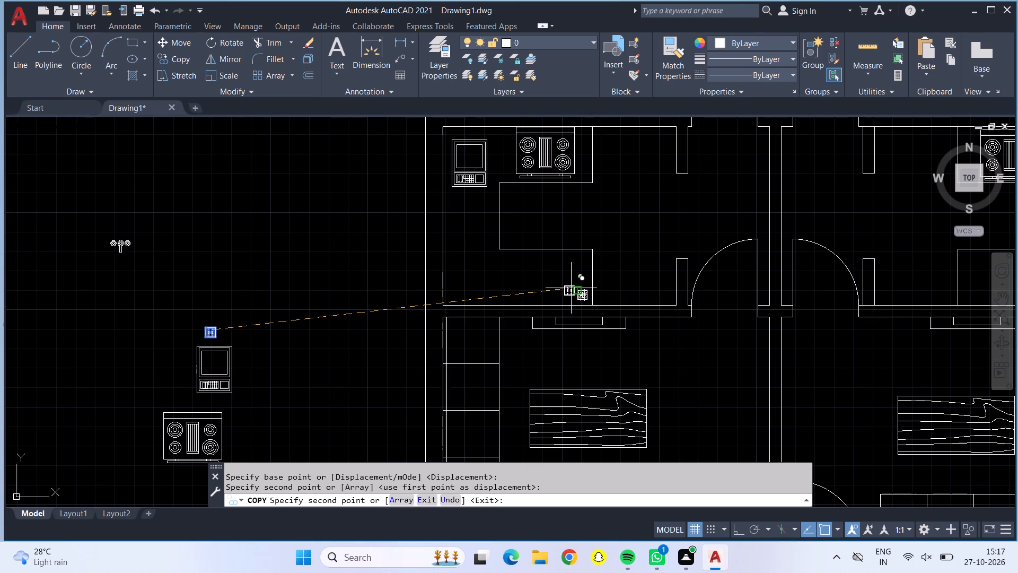
scroll(568, 291, "up", 4)
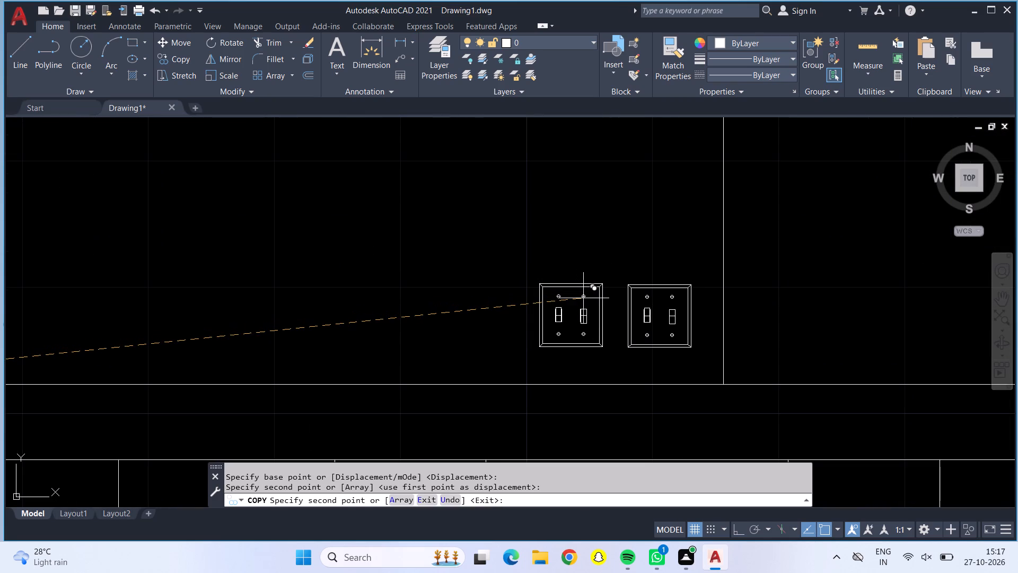
left_click(585, 299)
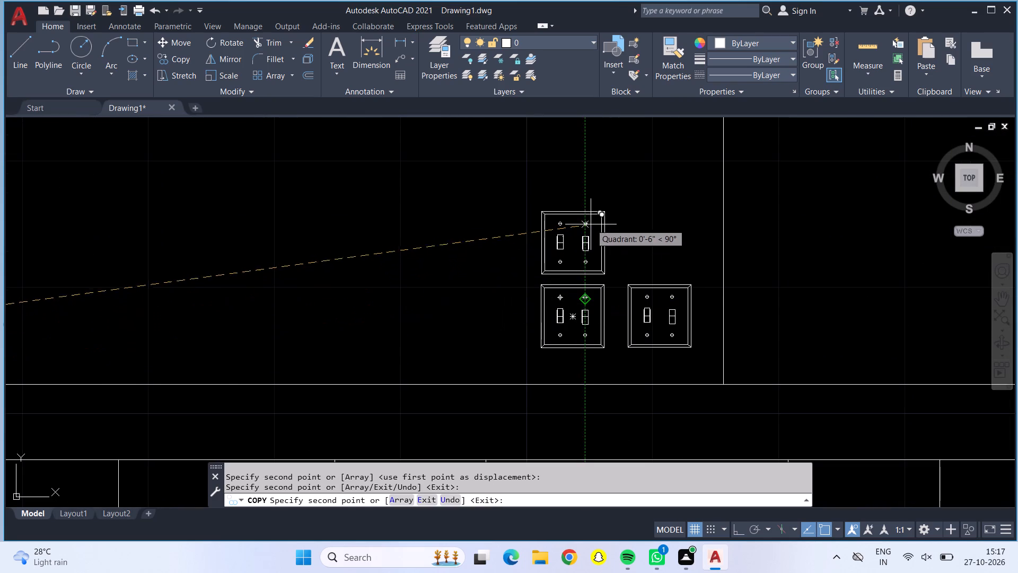
left_click(587, 219)
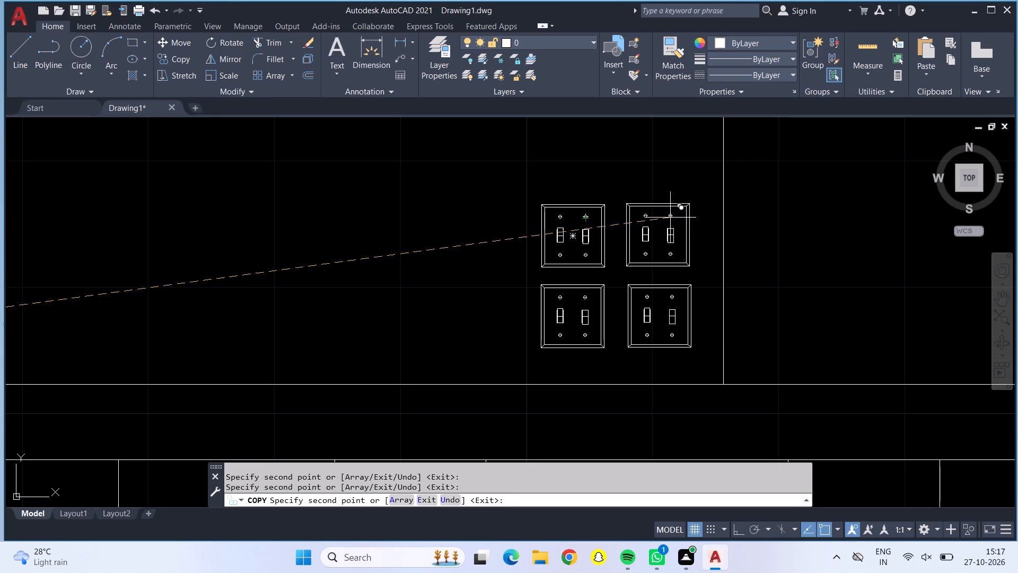
left_click(671, 218)
Place four more switch-plate copies in a two-by-two group at the inner end of the right kitchen's lower counter.
scroll(673, 221, "down", 4)
scroll(882, 226, "down", 1)
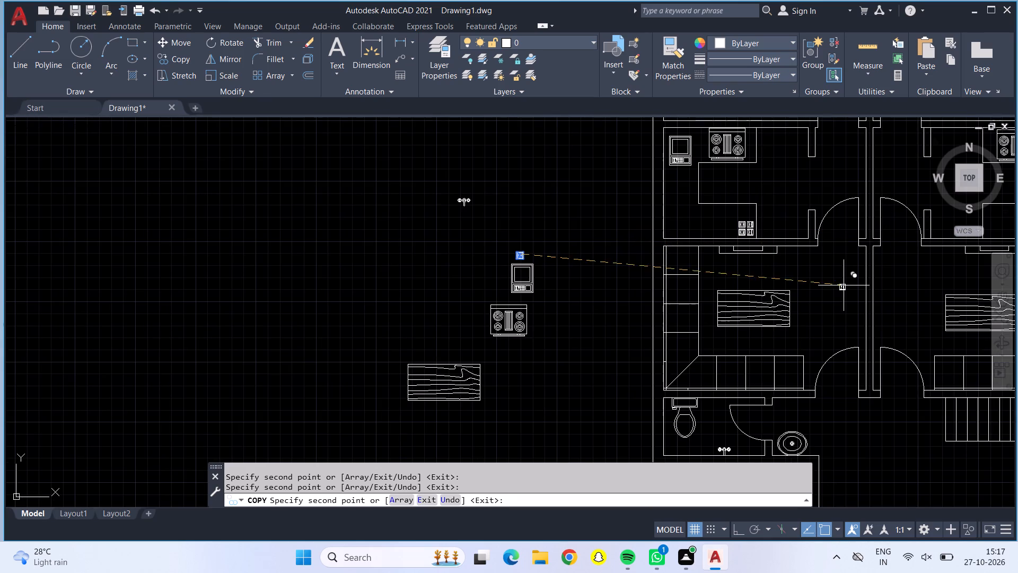
middle_click_drag(837, 287, 348, 343)
scroll(509, 286, "up", 5)
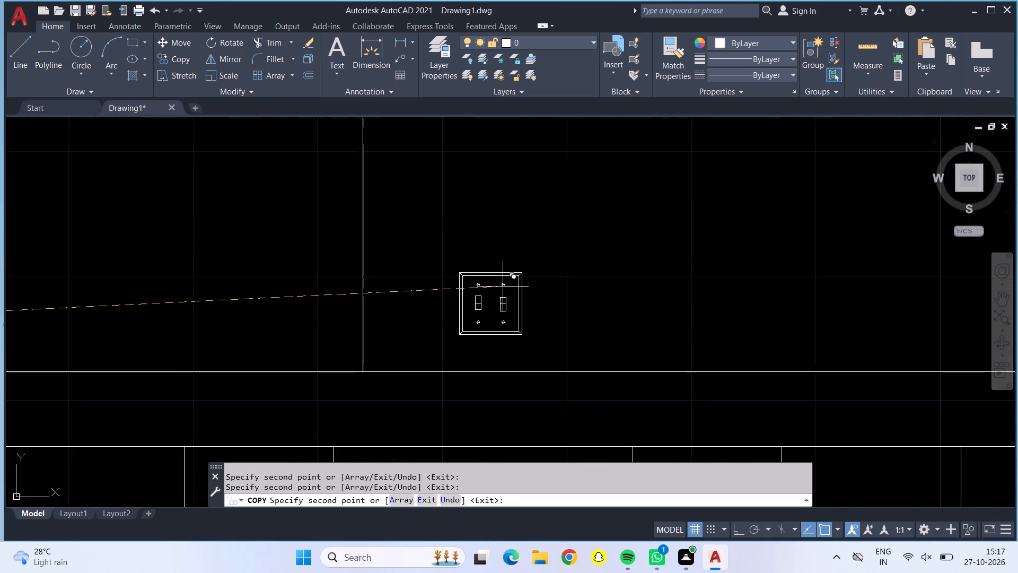
left_click(437, 299)
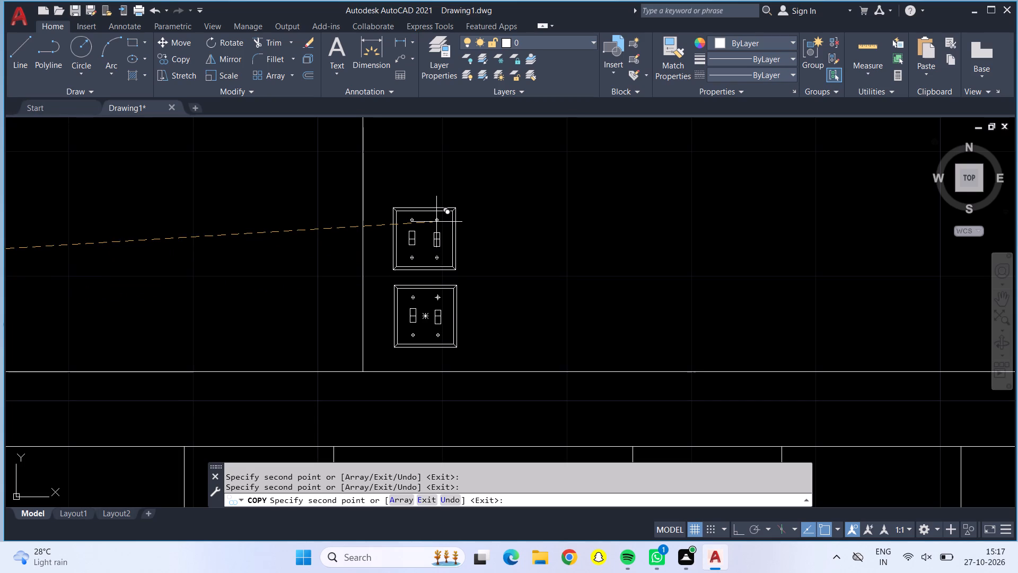
left_click(436, 222)
left_click(515, 220)
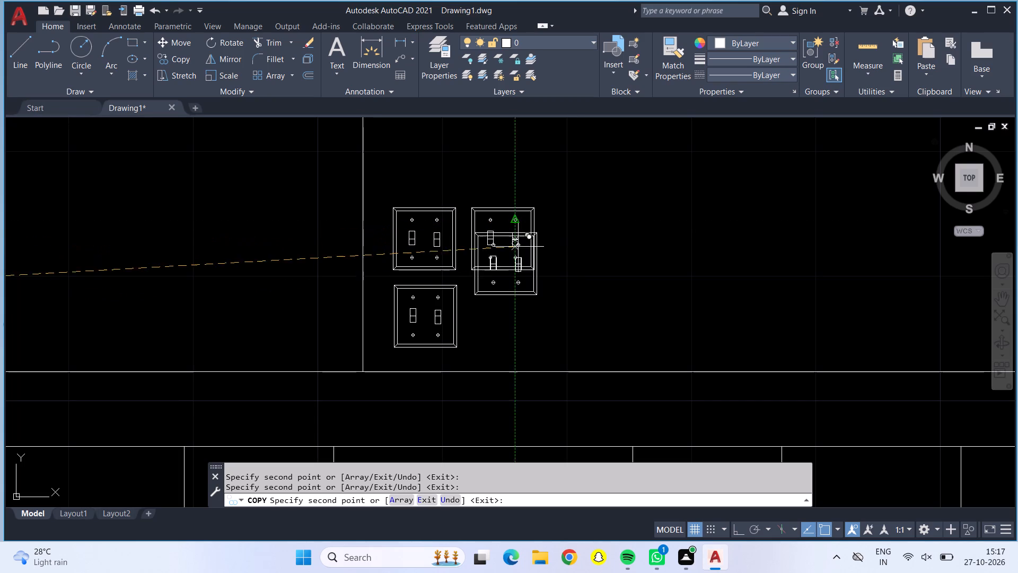
left_click(520, 300)
key("Escape")
Rotate the spare two-handle faucet outside the plan by half a turn so its spout points up.
scroll(521, 300, "down", 4)
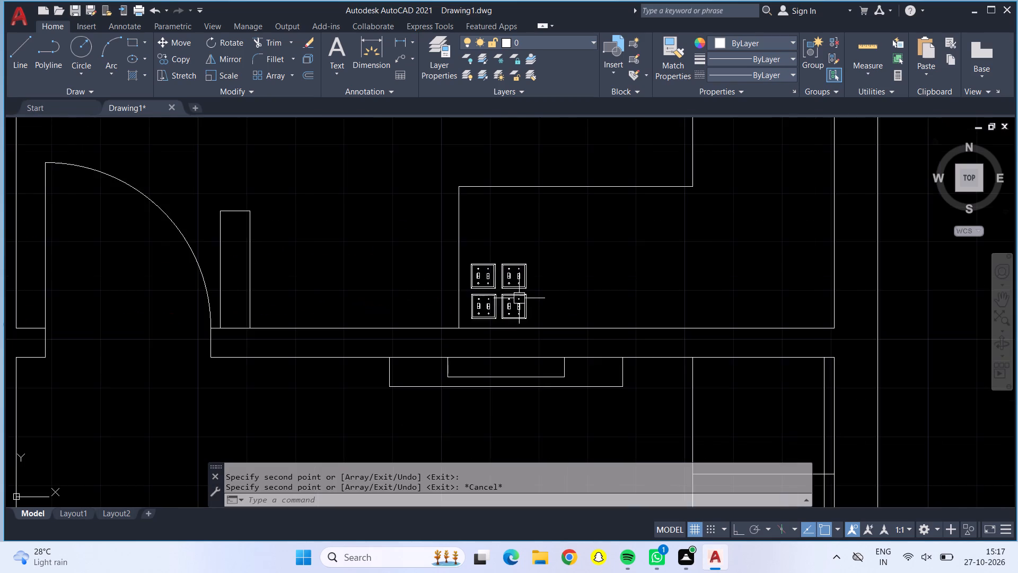
scroll(405, 282, "down", 3)
middle_click_drag(396, 241, 499, 277)
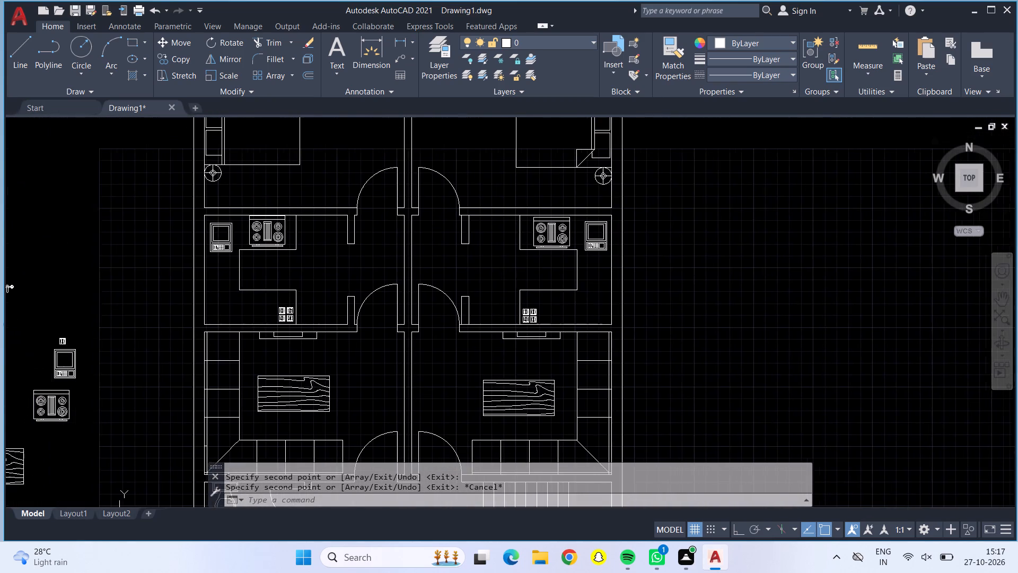
scroll(461, 274, "down", 2)
scroll(274, 277, "up", 3)
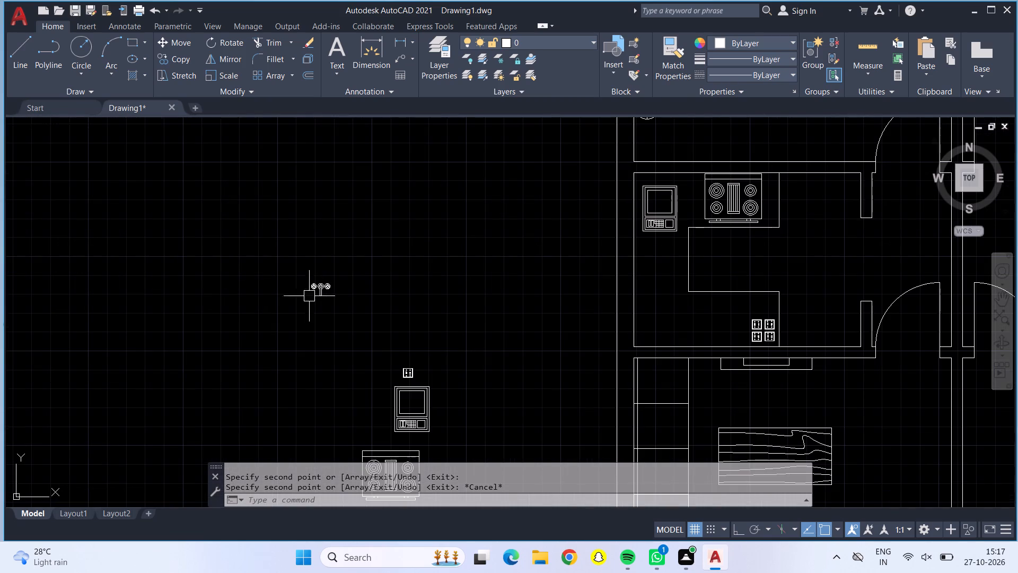
left_click(334, 284)
left_click(231, 42)
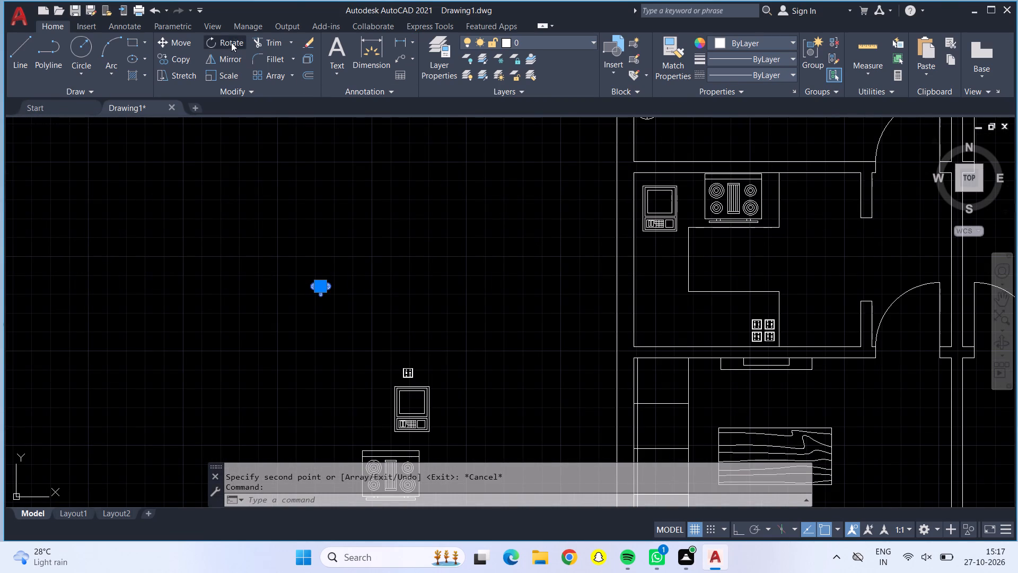
left_click(322, 290)
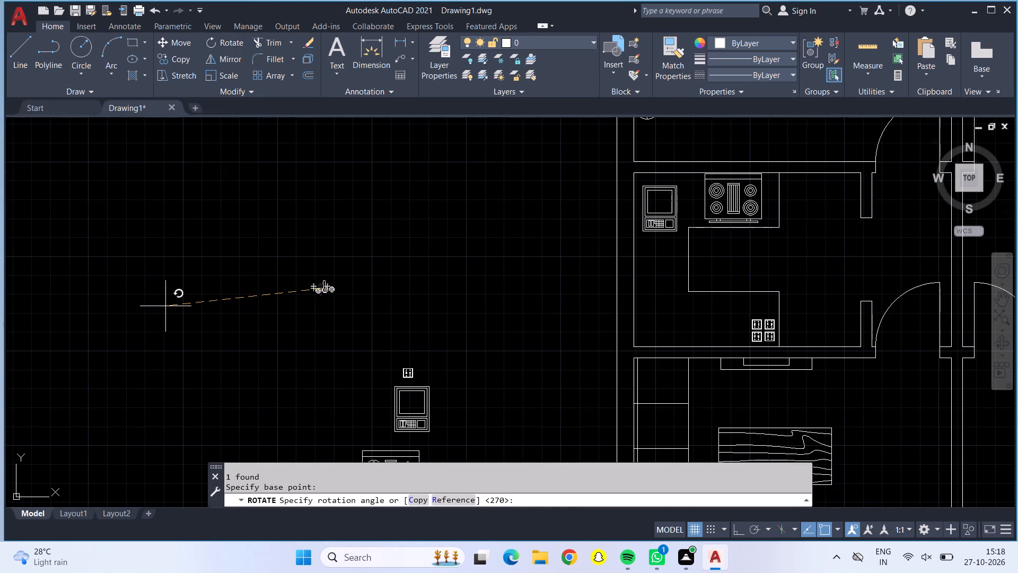
key("F8")
left_click(230, 264)
Copy the spare two-handle faucet to the top wall of the upper-left bathroom, beside the toilet.
left_click(320, 289)
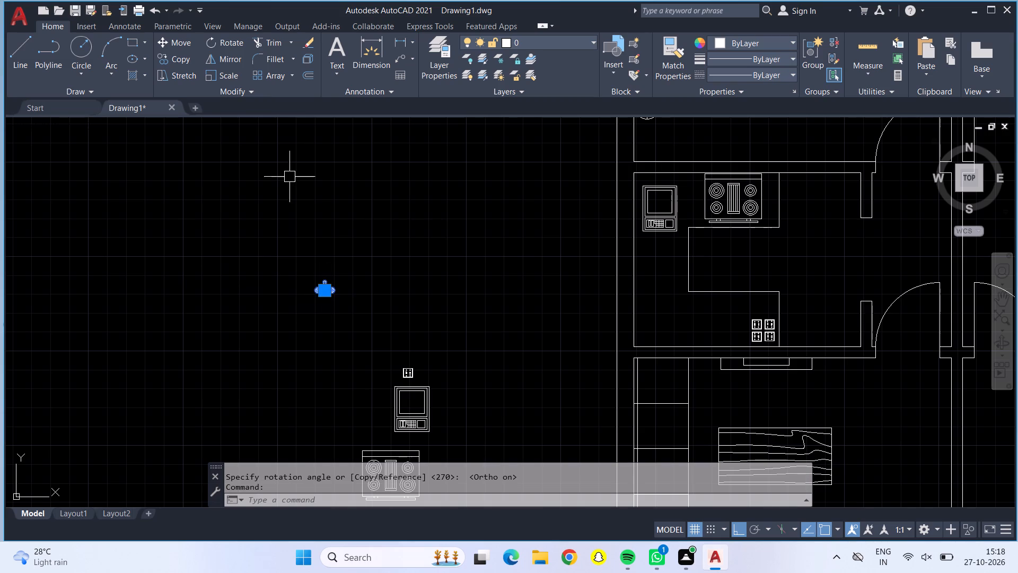
left_click(175, 59)
left_click(330, 293)
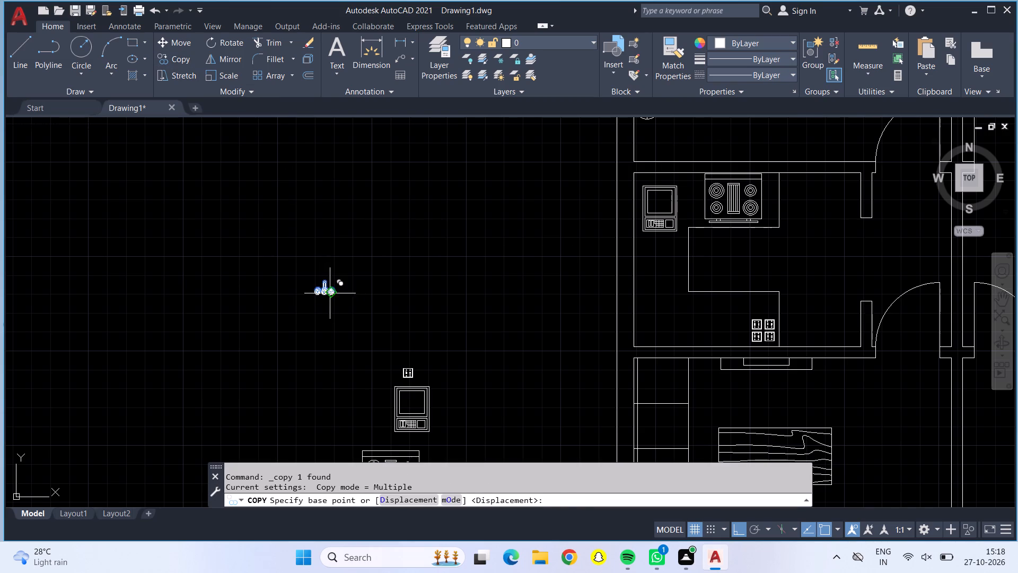
scroll(522, 236, "down", 1)
key("F8")
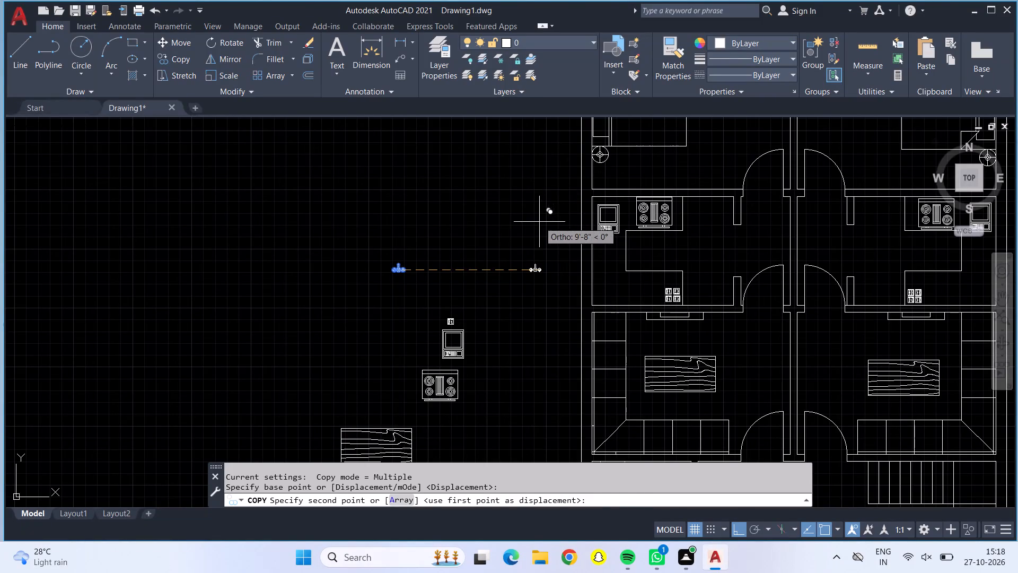
scroll(606, 195, "down", 3)
scroll(609, 139, "up", 4)
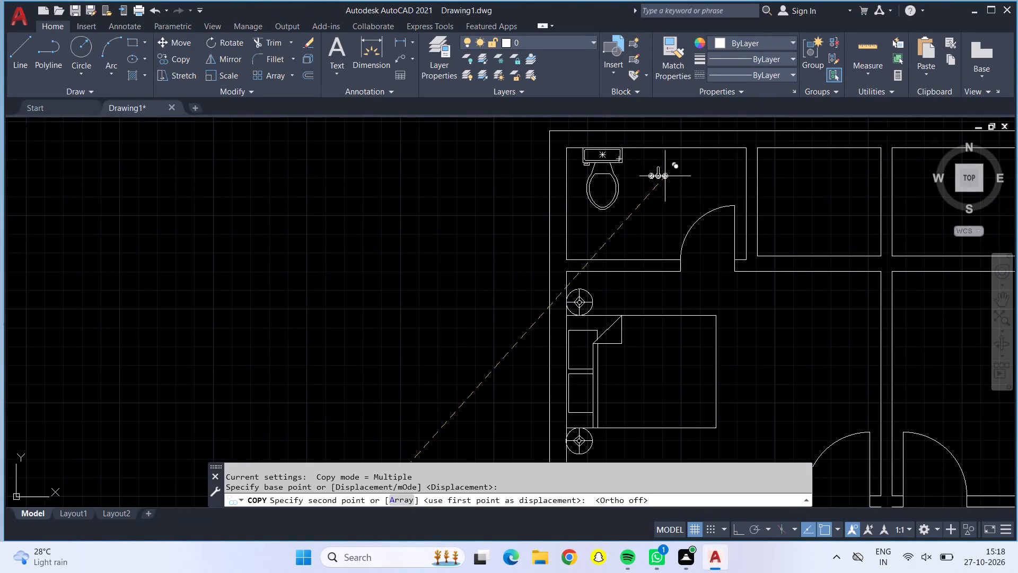
scroll(666, 169, "up", 4)
scroll(695, 183, "down", 2)
middle_click_drag(695, 183, 671, 283)
scroll(671, 278, "up", 1)
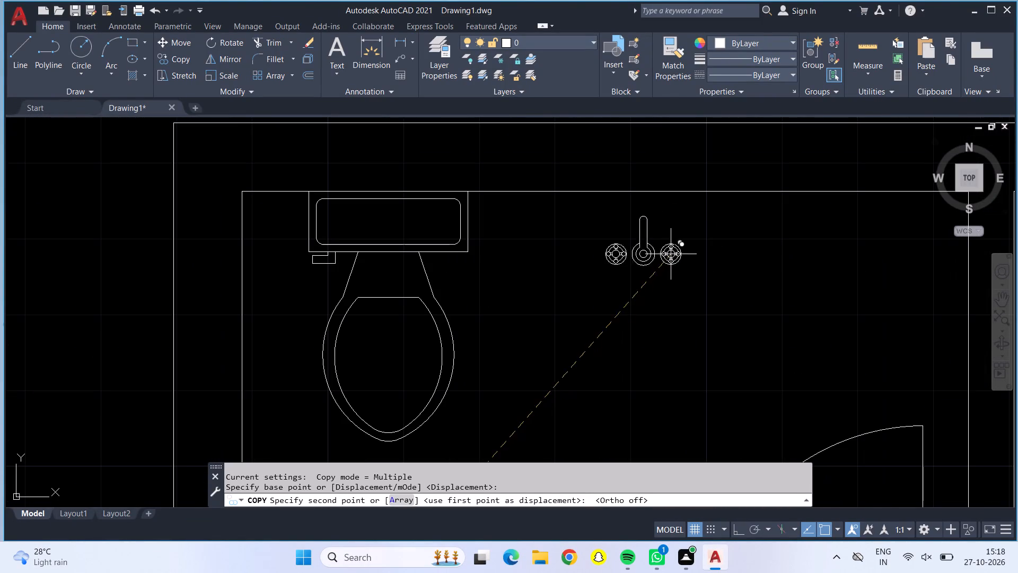
left_click(710, 230)
Place another copy of the faucet at the top wall of the upper-right bathroom, beside the toilet.
scroll(714, 232, "down", 4)
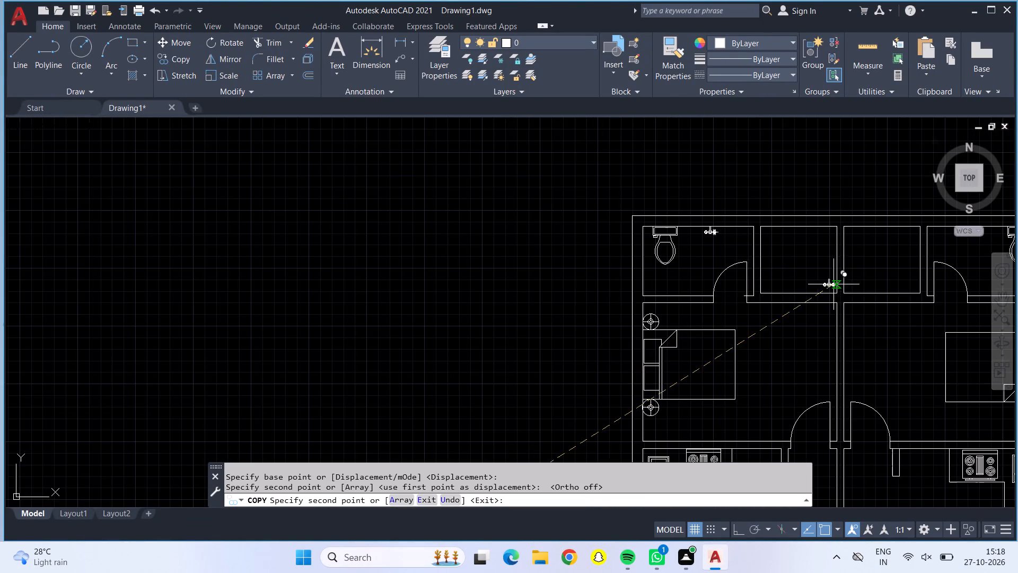
middle_click_drag(880, 261, 523, 337)
scroll(633, 320, "up", 1)
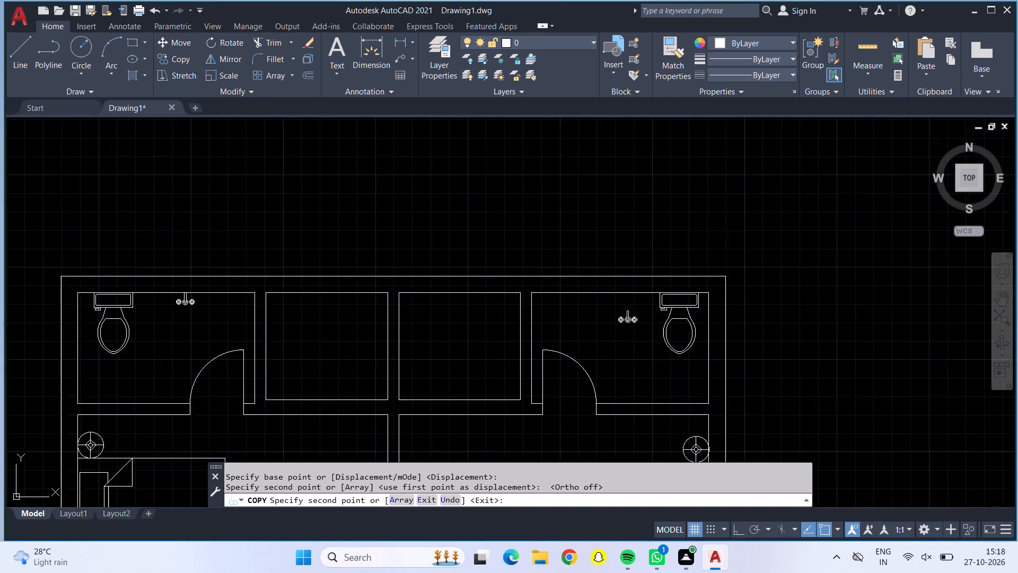
scroll(633, 320, "up", 1)
scroll(633, 320, "down", 1)
scroll(633, 320, "up", 1)
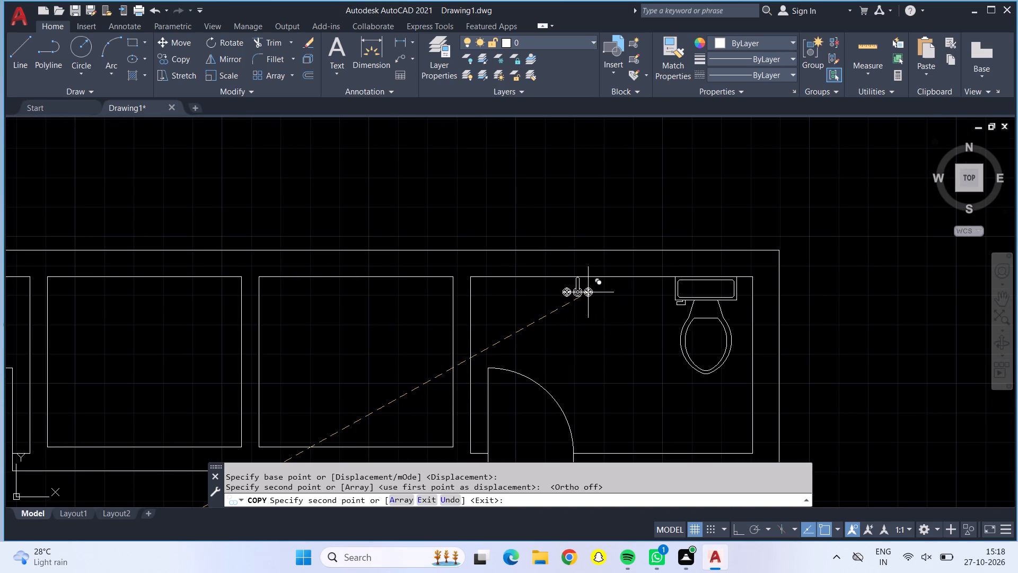
left_click(588, 292)
scroll(590, 291, "down", 4)
key("Escape")
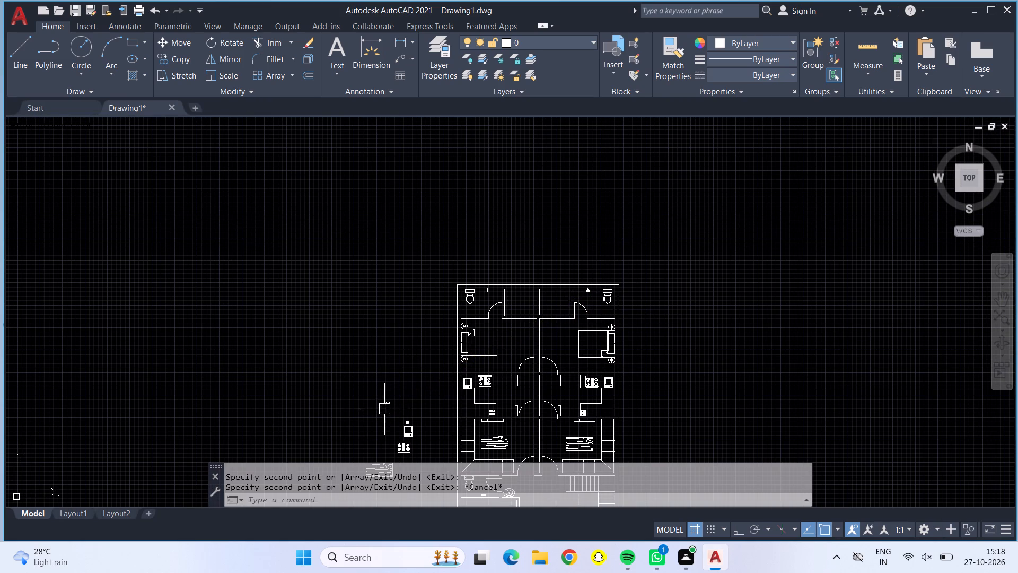
Delete the spare faucet, stove, switch plate, microwave and wood table blocks left outside the plan.
left_click(383, 404)
left_click(392, 427)
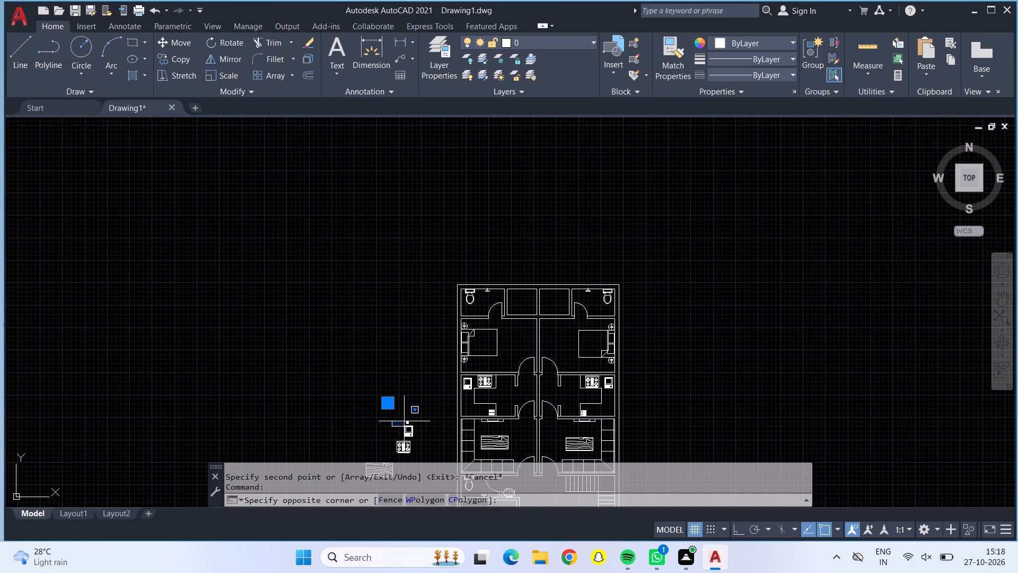
left_click(420, 457)
key("Delete")
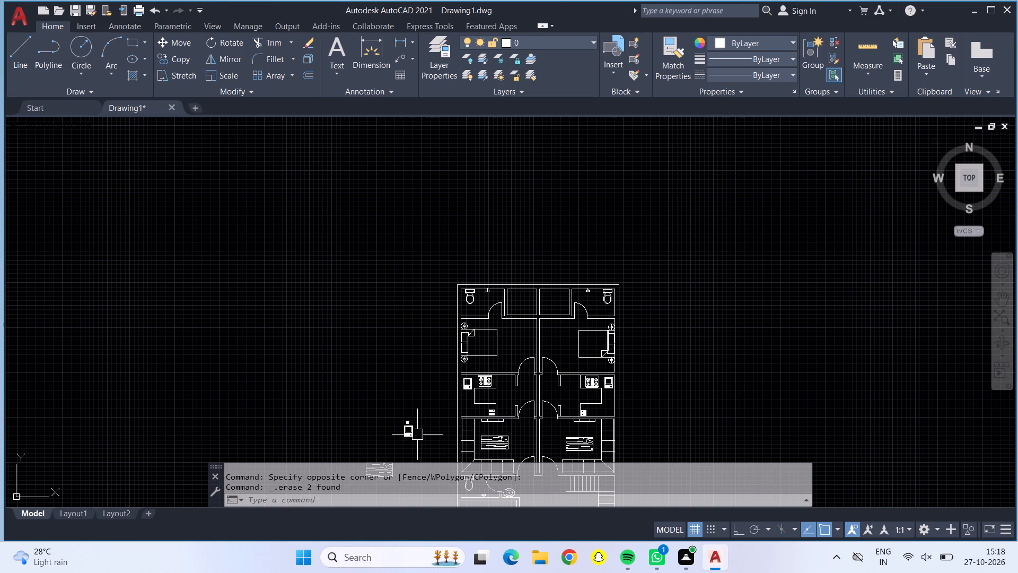
middle_click_drag(416, 433, 428, 330)
left_click(351, 301)
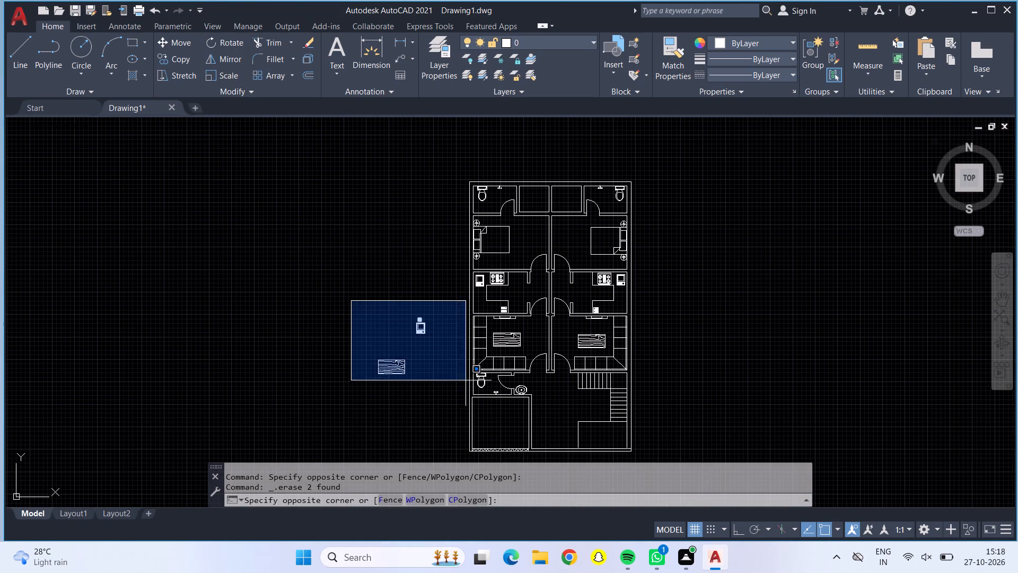
left_click(430, 421)
key("Delete")
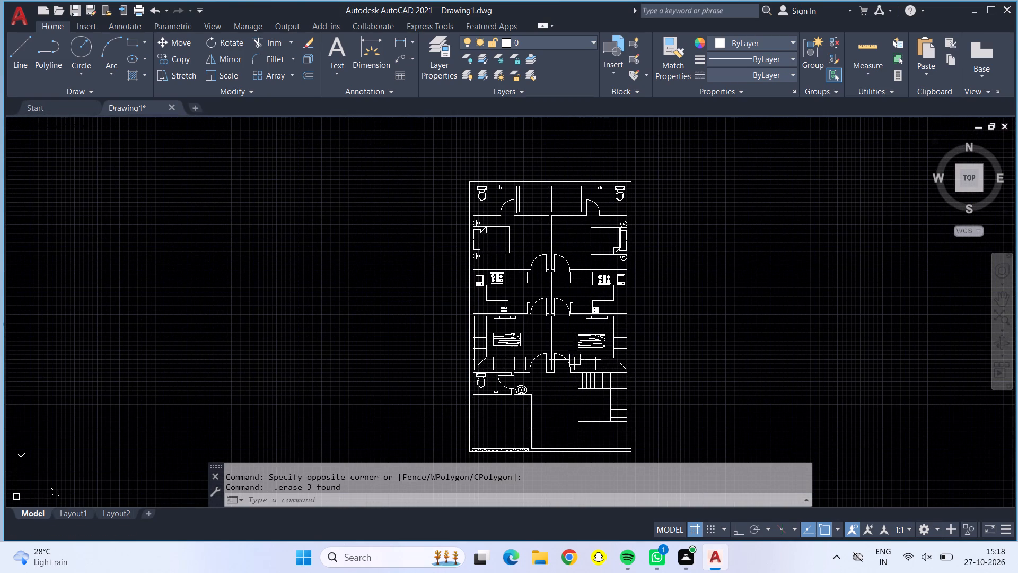
Draw a 6" deep by 4' long rectangular outline on the central wall in the left bedroom, opposite the bed.
scroll(565, 412, "up", 1)
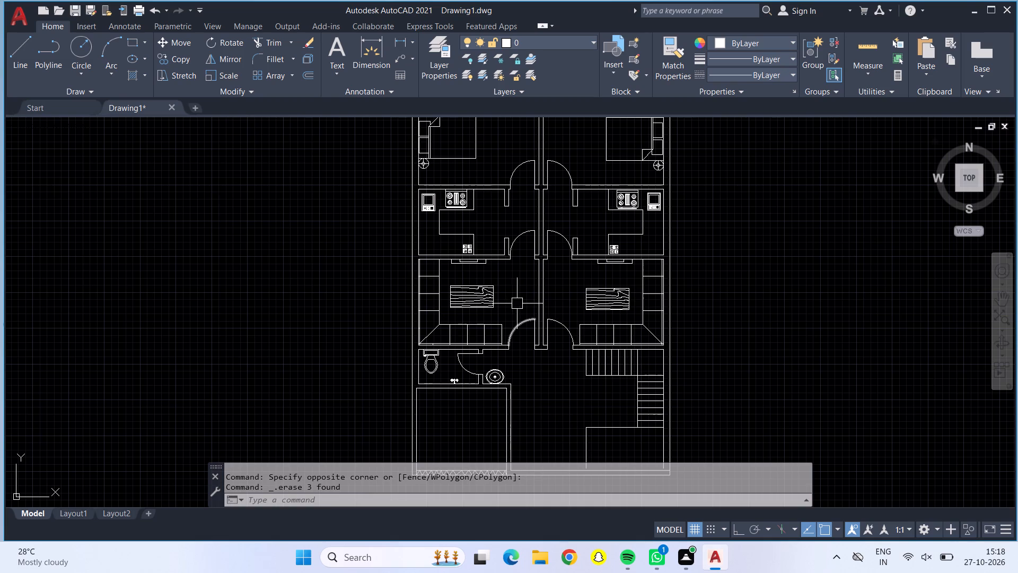
middle_click_drag(512, 279, 504, 406)
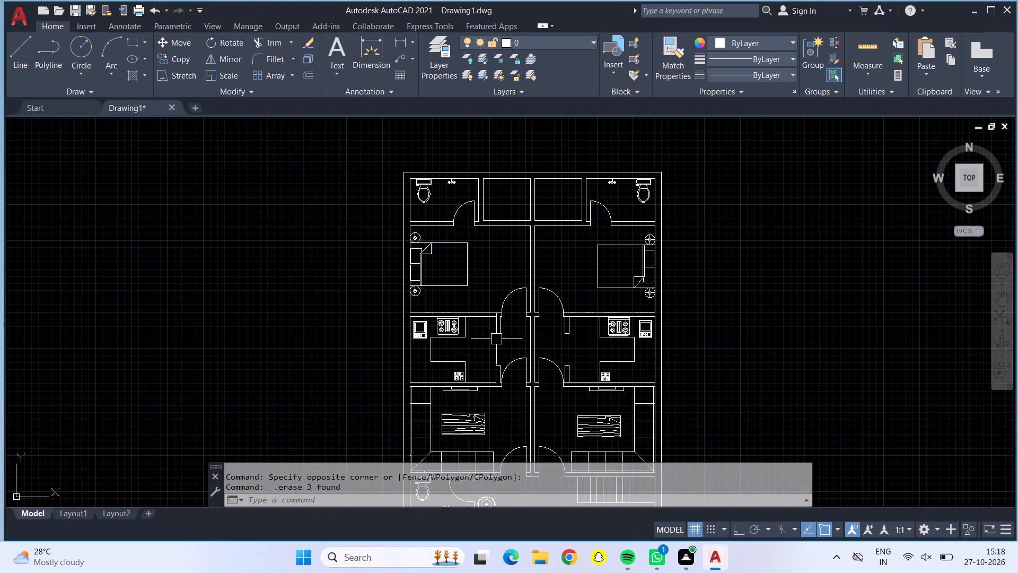
middle_click_drag(483, 252, 497, 318)
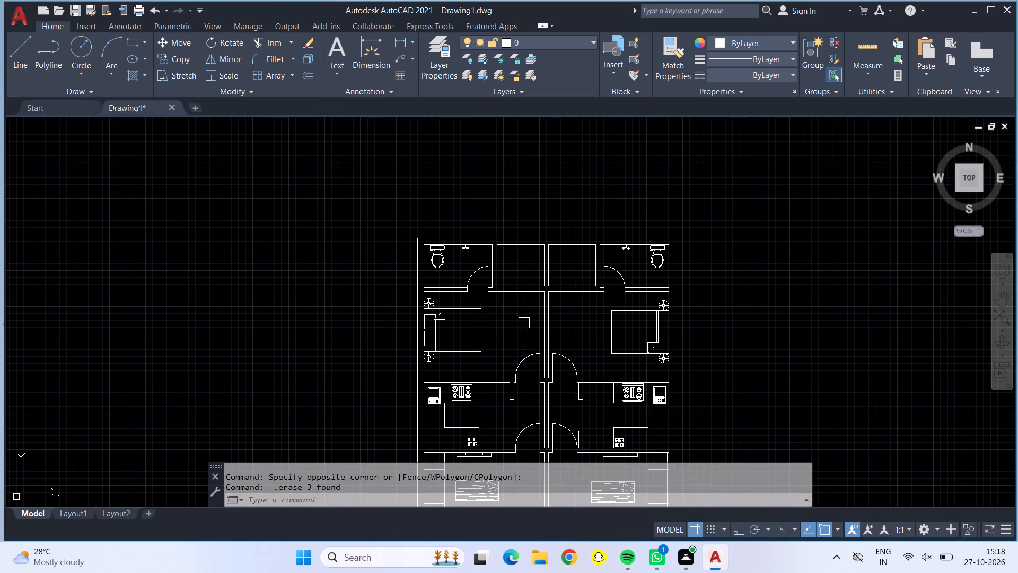
scroll(530, 324, "up", 3)
scroll(574, 344, "down", 1)
middle_click_drag(653, 342, 580, 338)
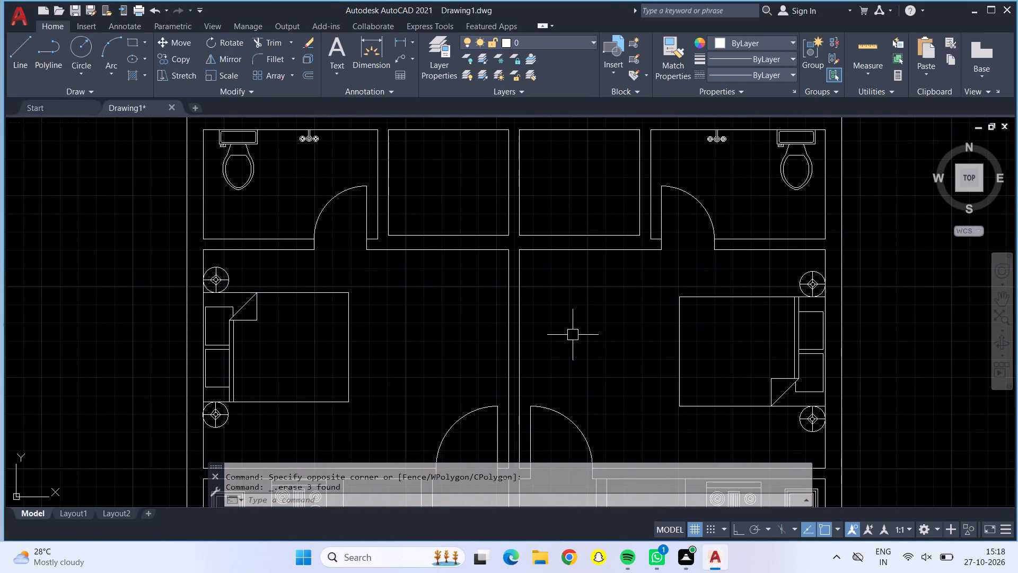
left_click(18, 51)
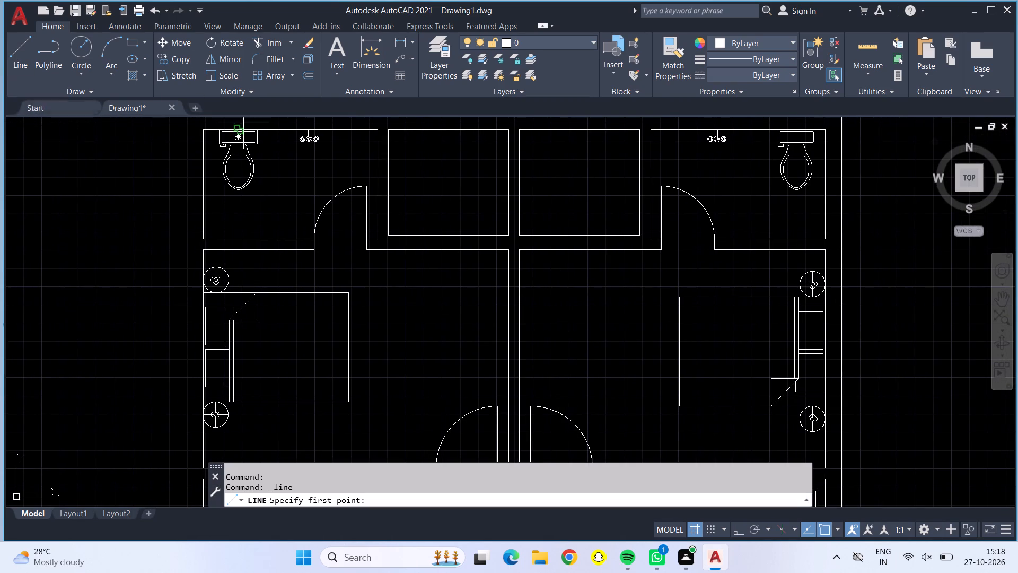
left_click(508, 284)
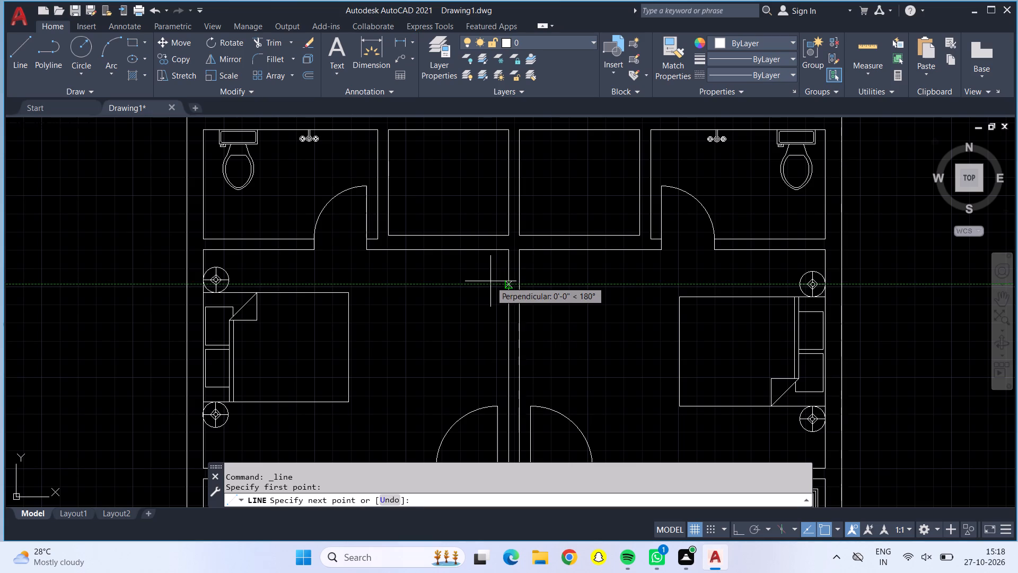
type("6\"")
key("Return")
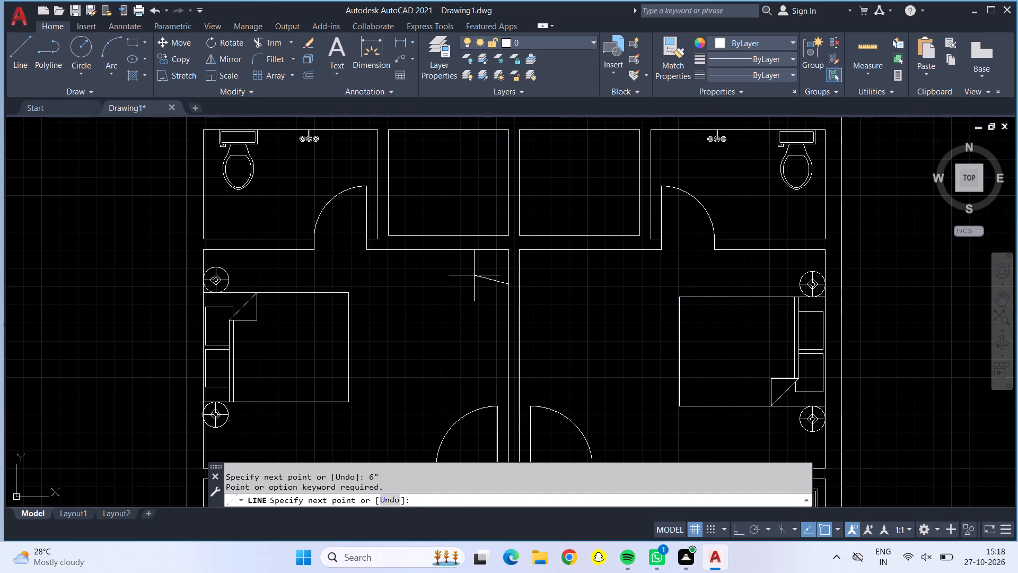
key("F8")
key("6")
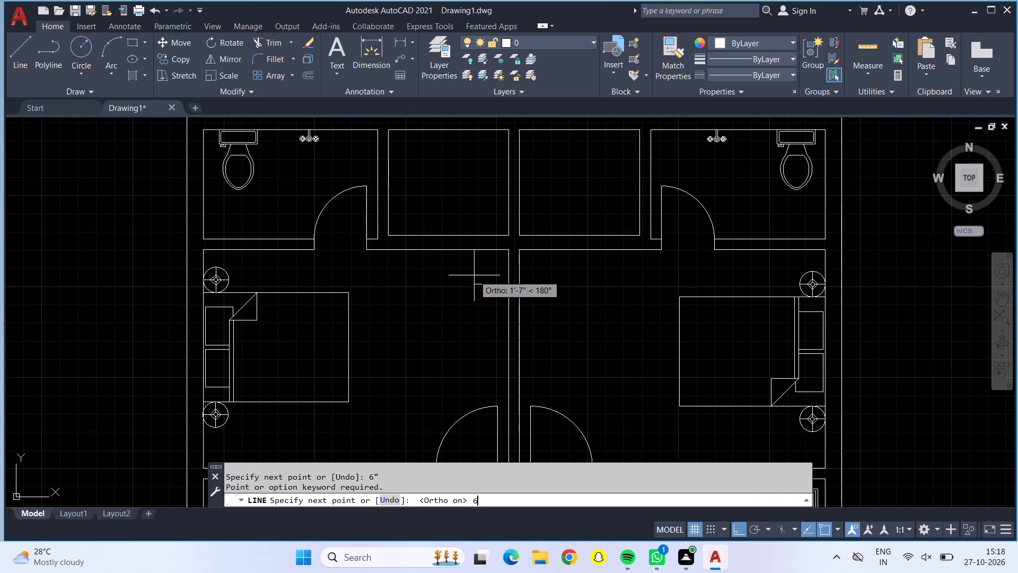
key("shift+quotedbl")
key("Return")
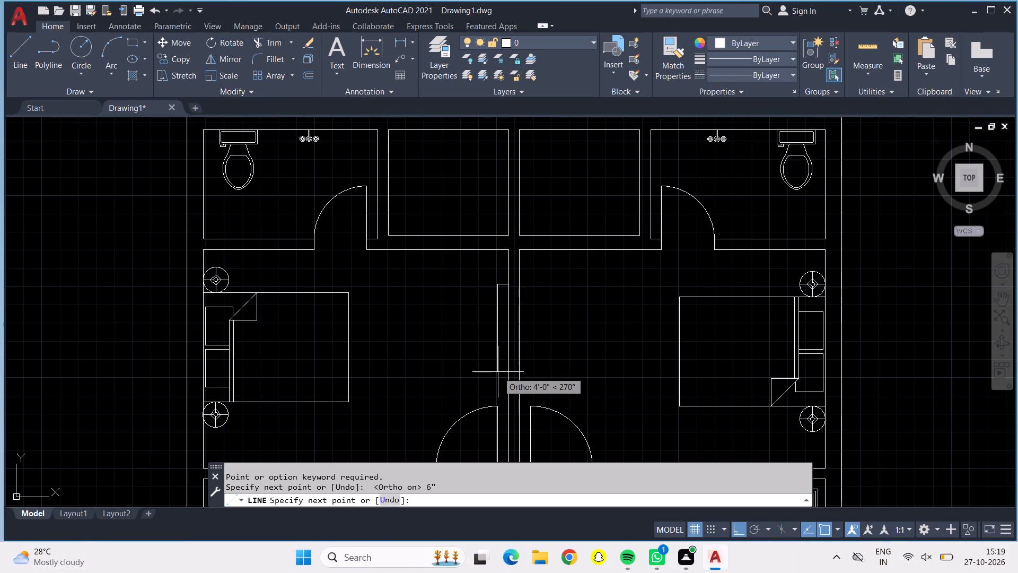
type("4'")
key("Return")
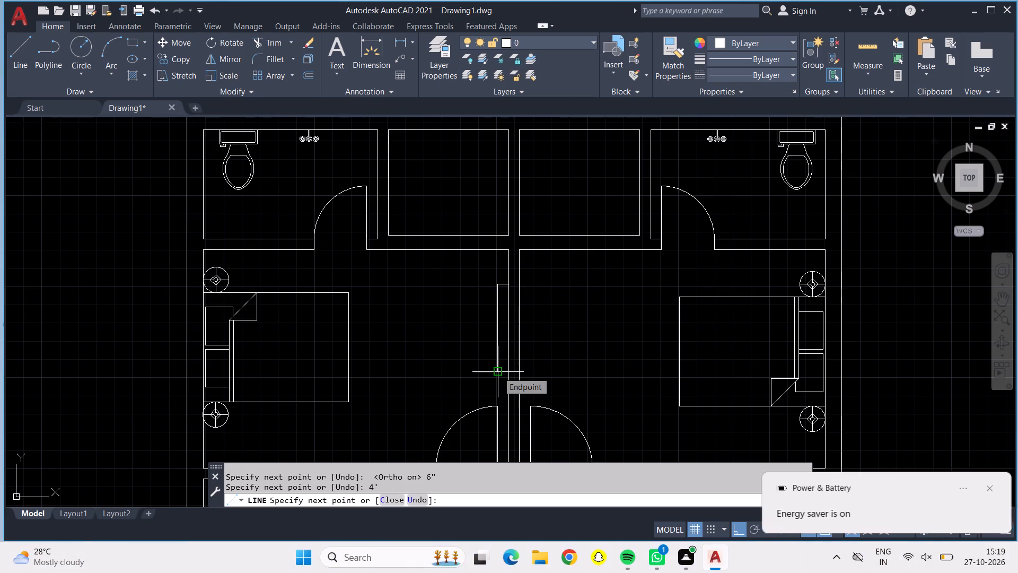
left_click(506, 375)
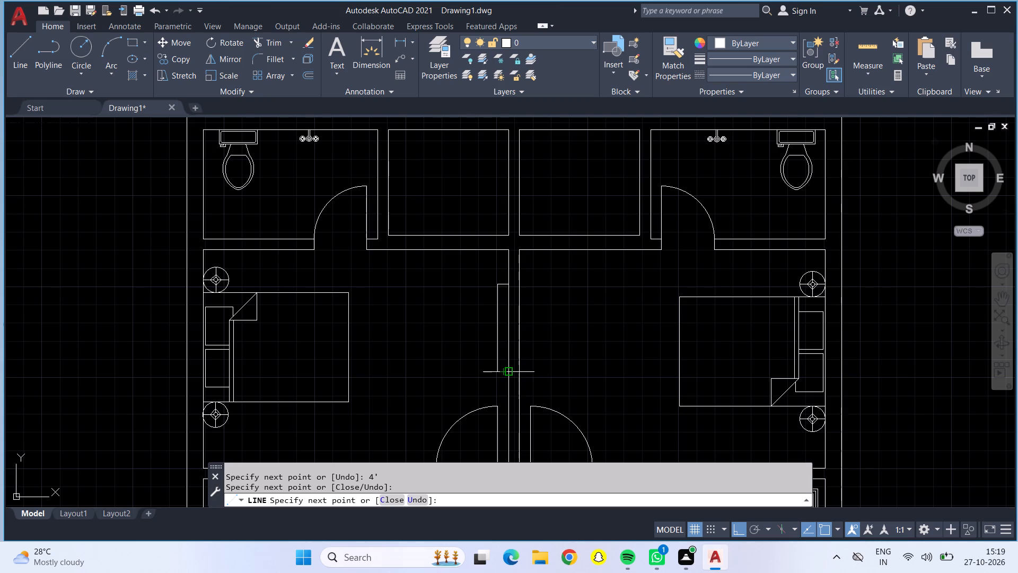
left_click(508, 376)
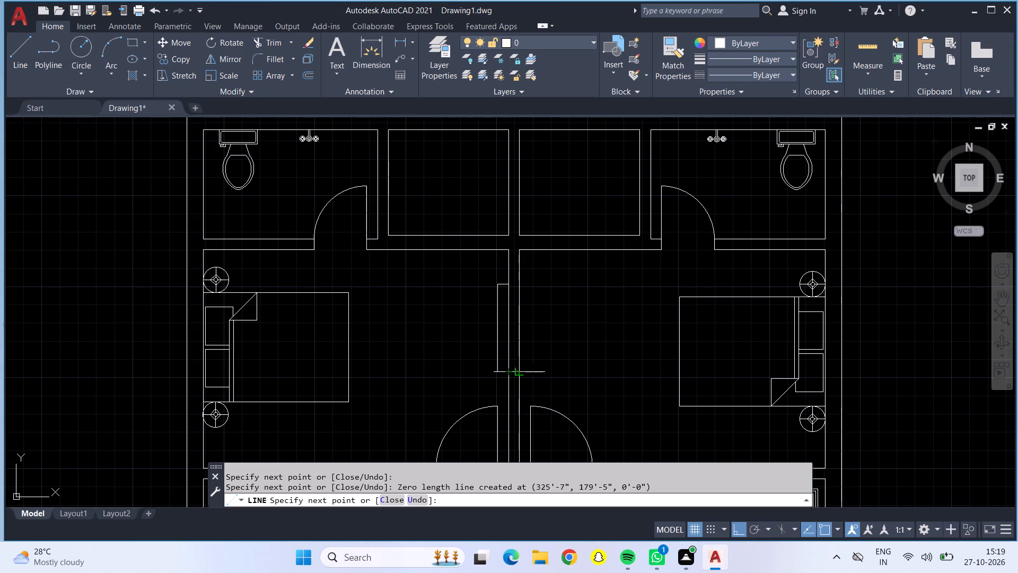
key("Escape")
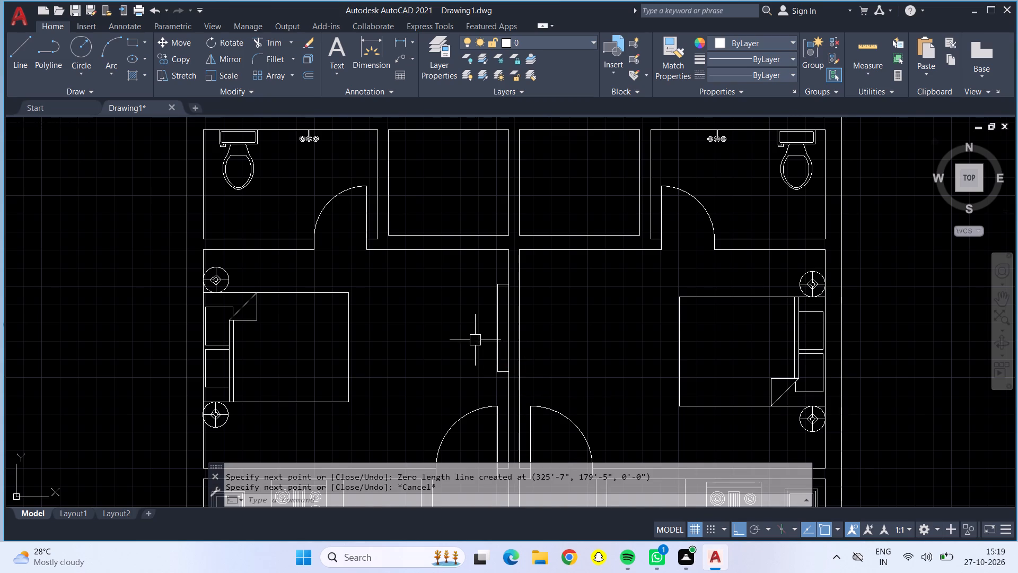
Draw a matching 6" by 4' outline on the other face of the central wall, in the right bedroom.
left_click(17, 53)
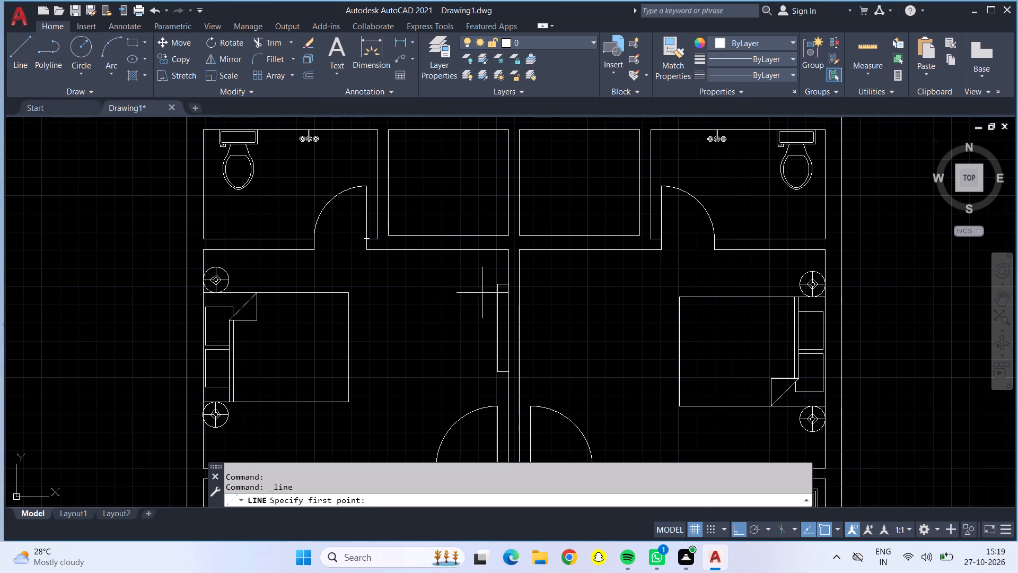
left_click(518, 284)
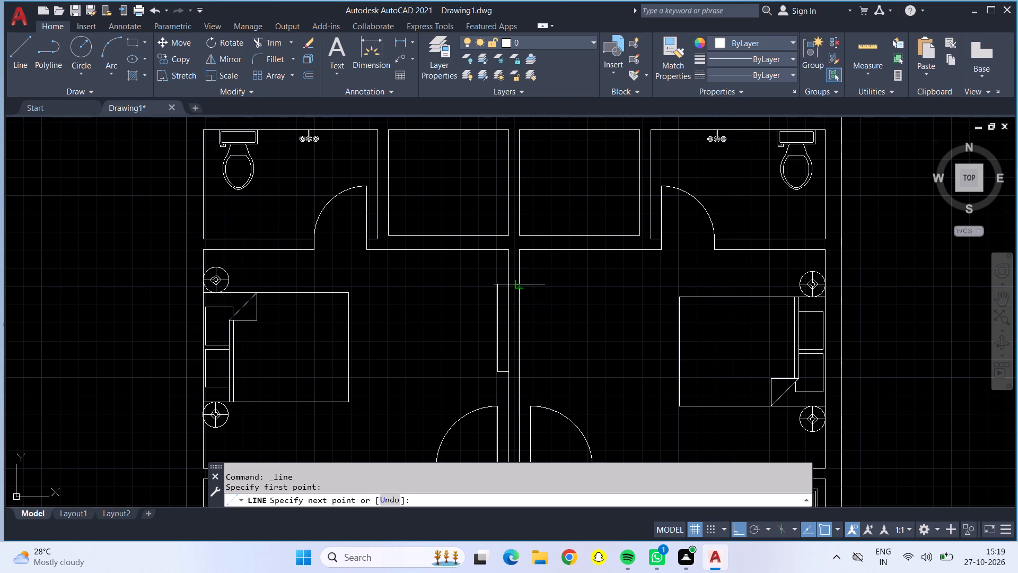
type("6\"")
key("Return")
type("4'")
key("Return")
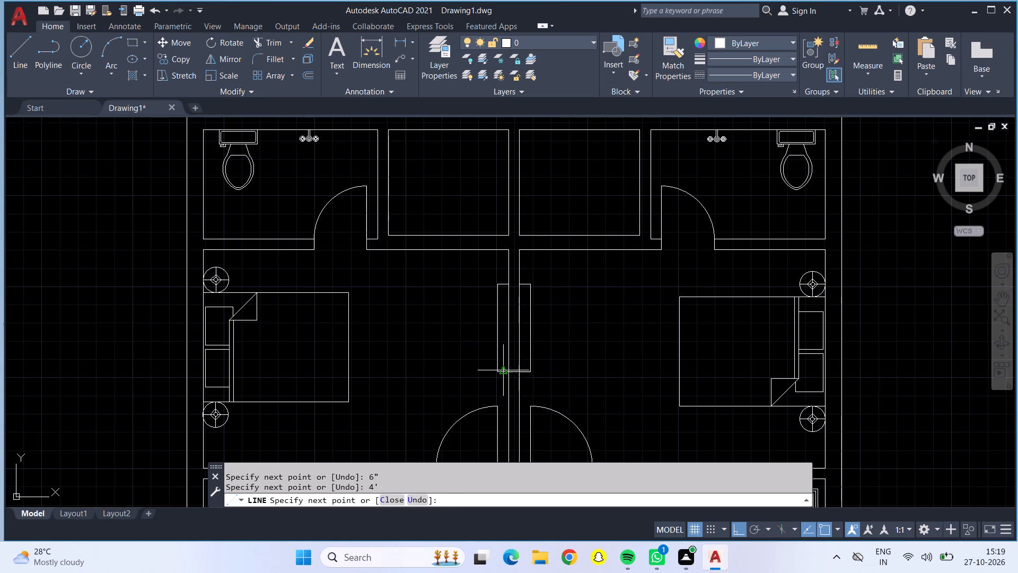
left_click(523, 372)
key("Escape")
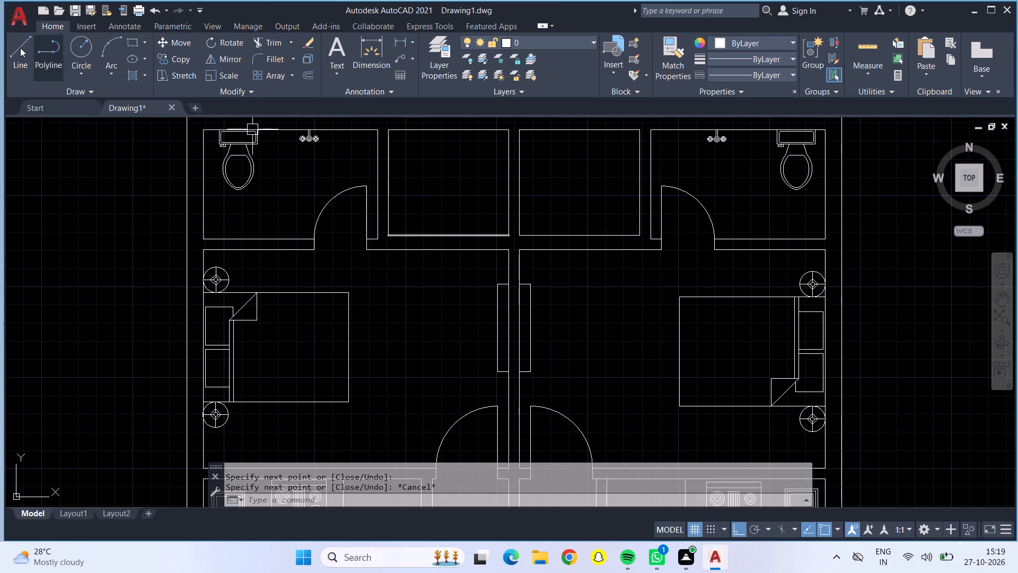
Draw a 4" deep by 2' long inner outline on the wall inside the left bedroom's unit, starting 1' down from its upper corner.
left_click(30, 38)
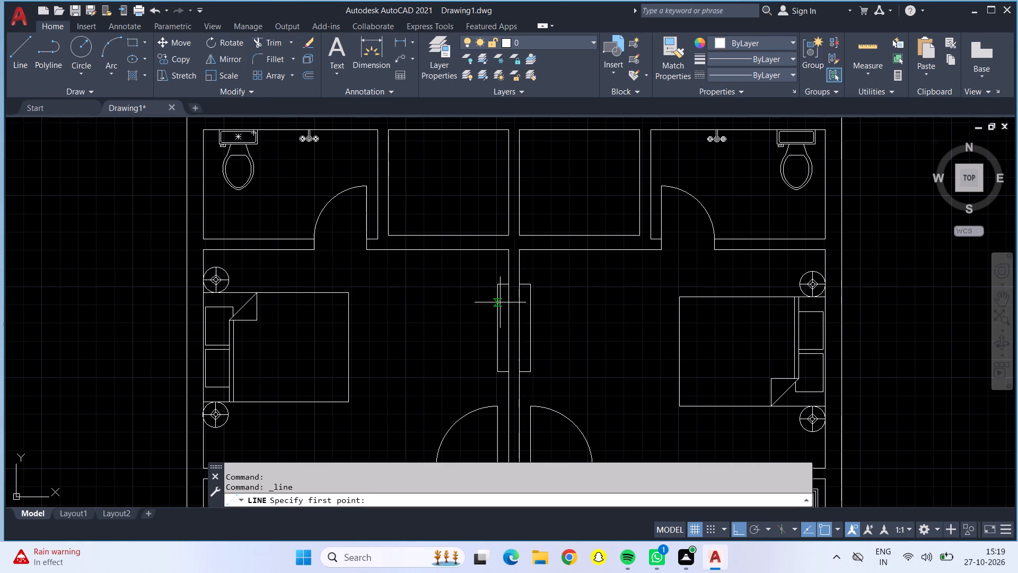
left_click(509, 287)
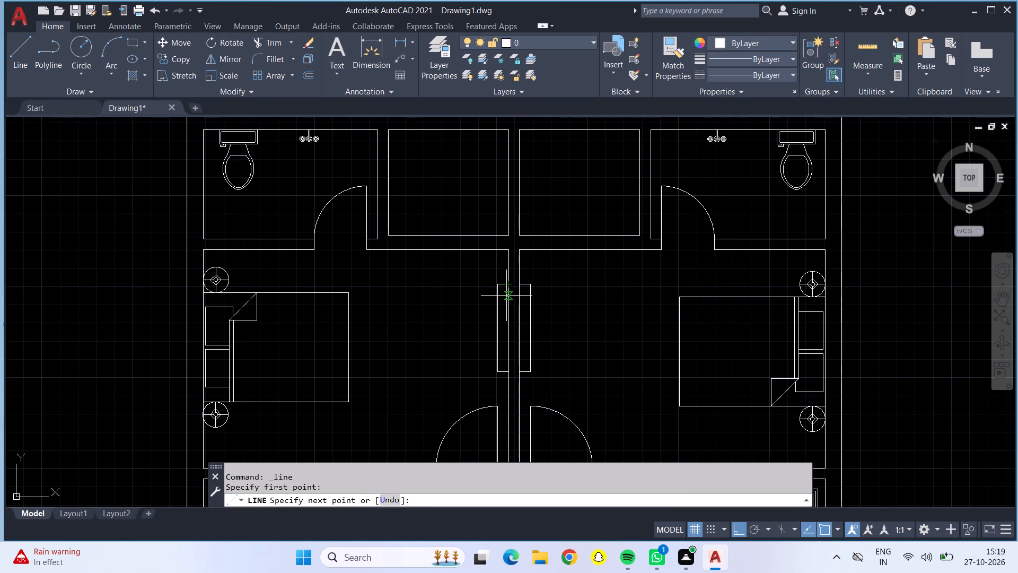
type("1'")
key("Return")
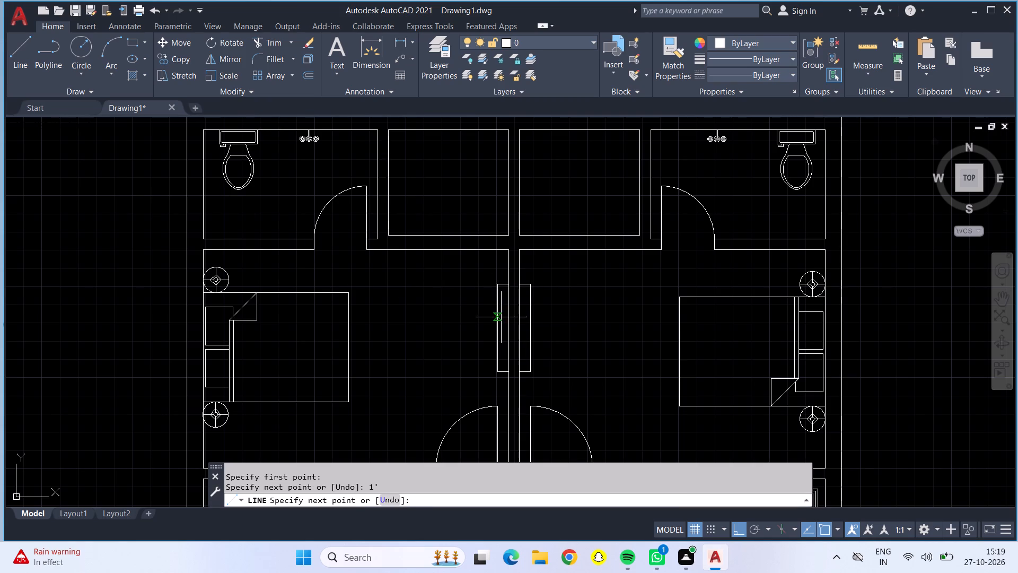
type("4\"")
key("Return")
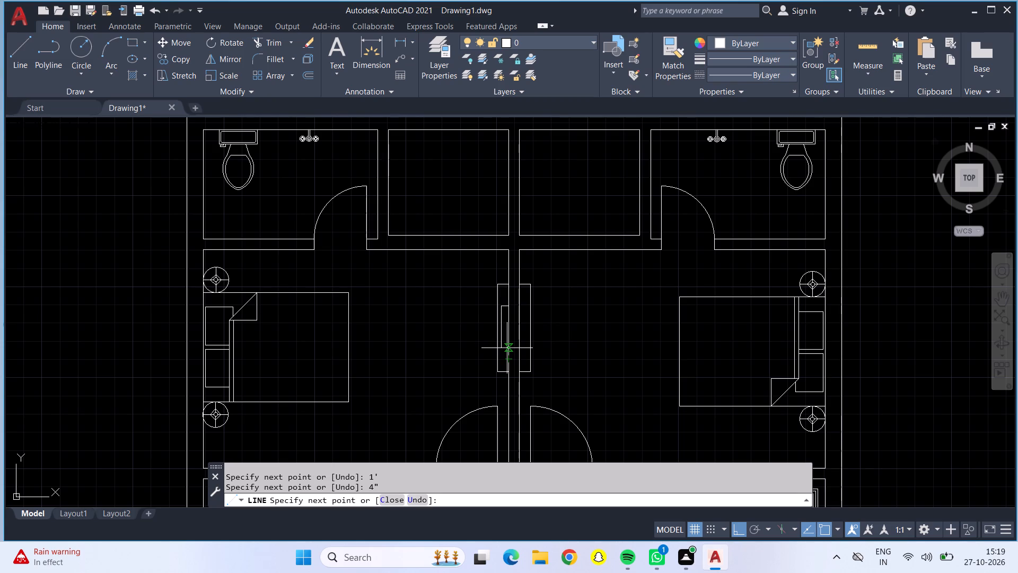
type("2'")
key("Return")
scroll(516, 365, "up", 2)
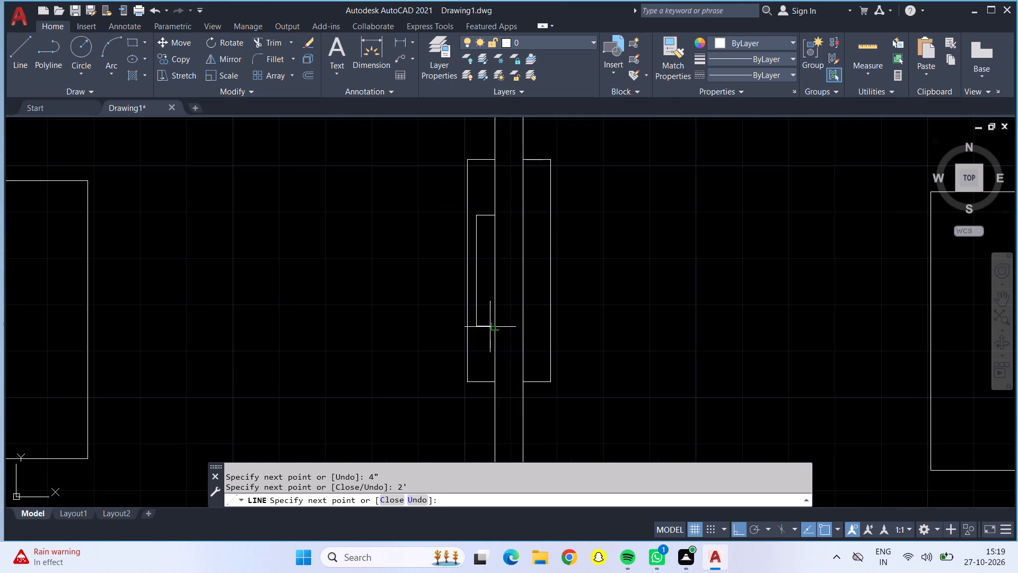
left_click(493, 329)
key("Escape")
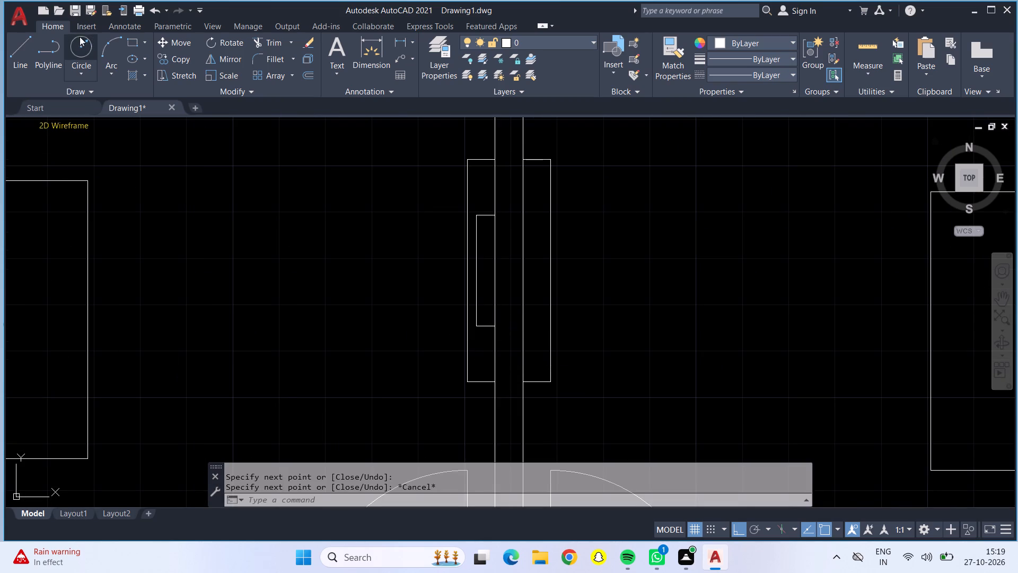
Draw a matching 4" by 2' inner outline against the wall inside the right bedroom's unit, level with the left one.
left_click(29, 43)
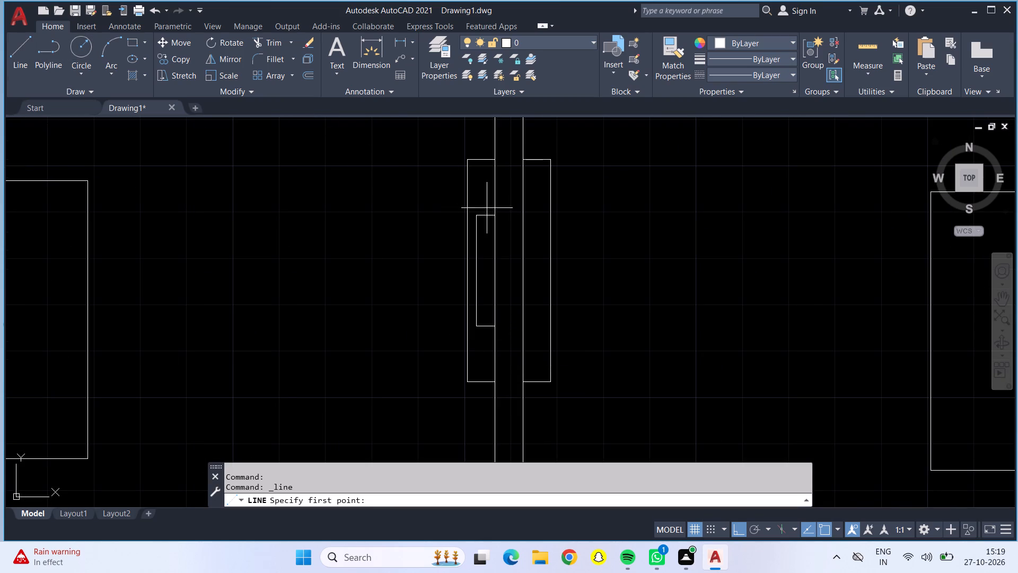
left_click(522, 216)
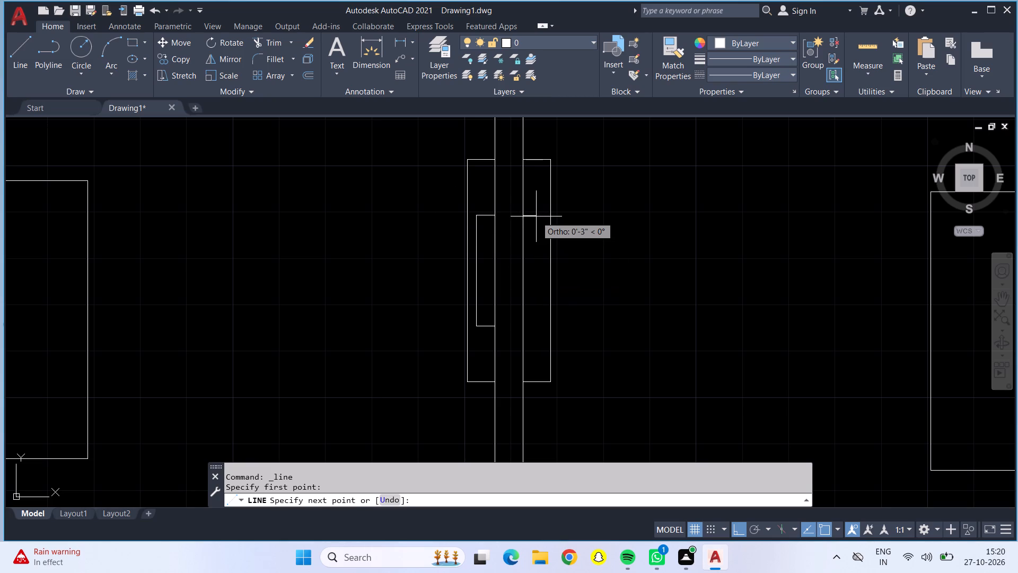
type("4\"")
key("Return")
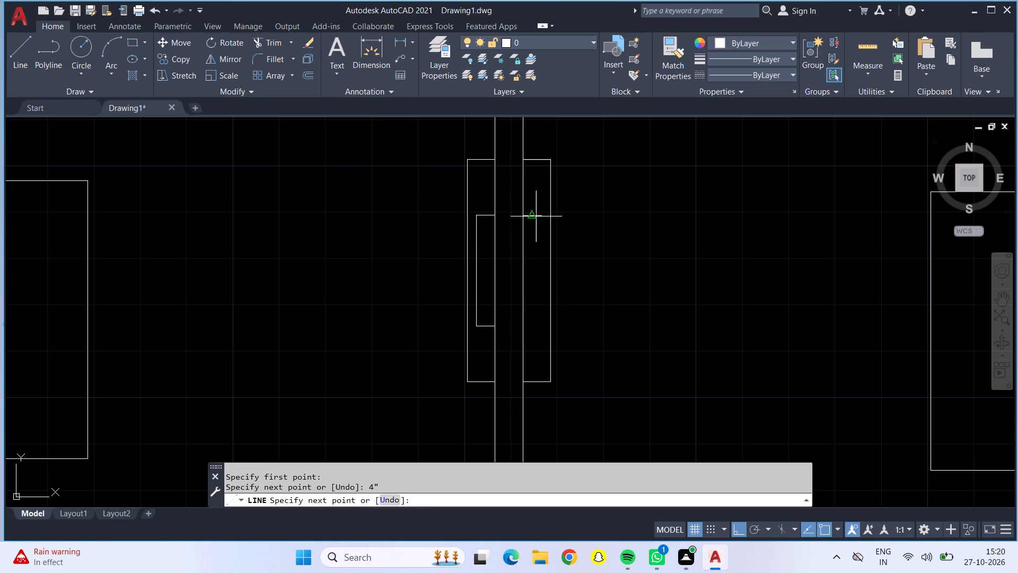
left_click(541, 326)
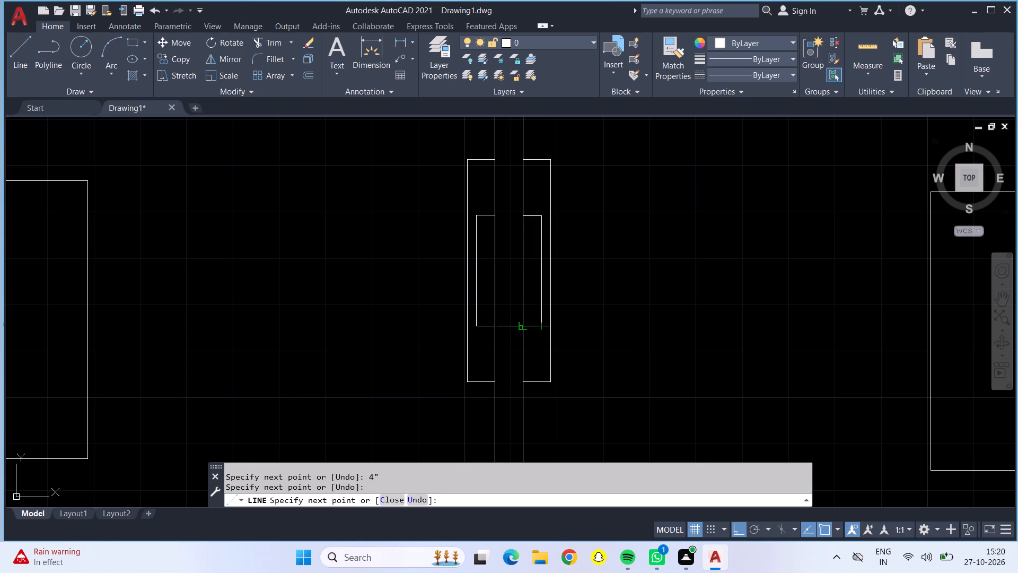
left_click(524, 327)
key("Escape")
Draw two closely spaced flat rectangles as divider lines across the middle of the right bedroom unit's inner outline.
scroll(506, 332, "down", 1)
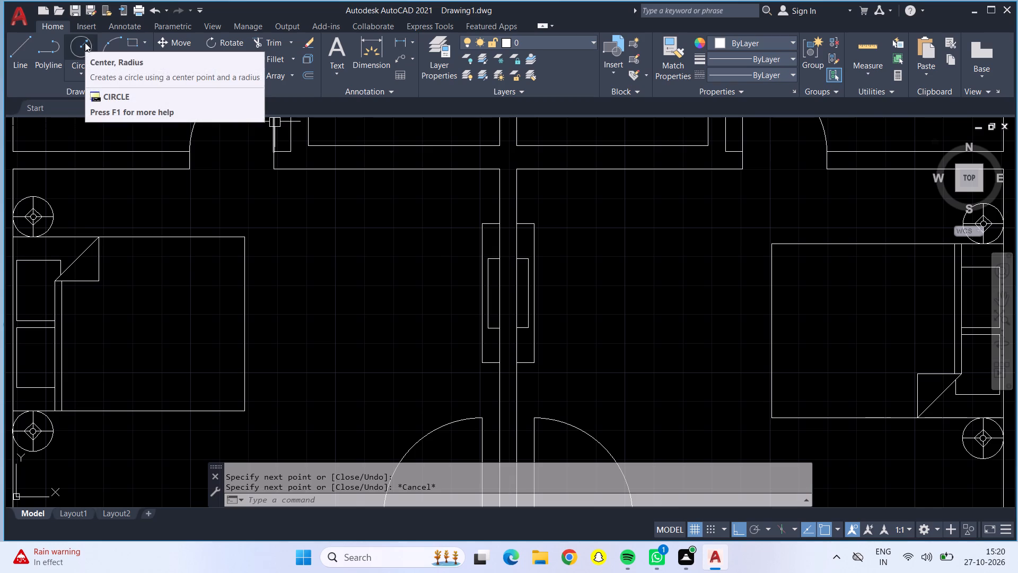
left_click(130, 41)
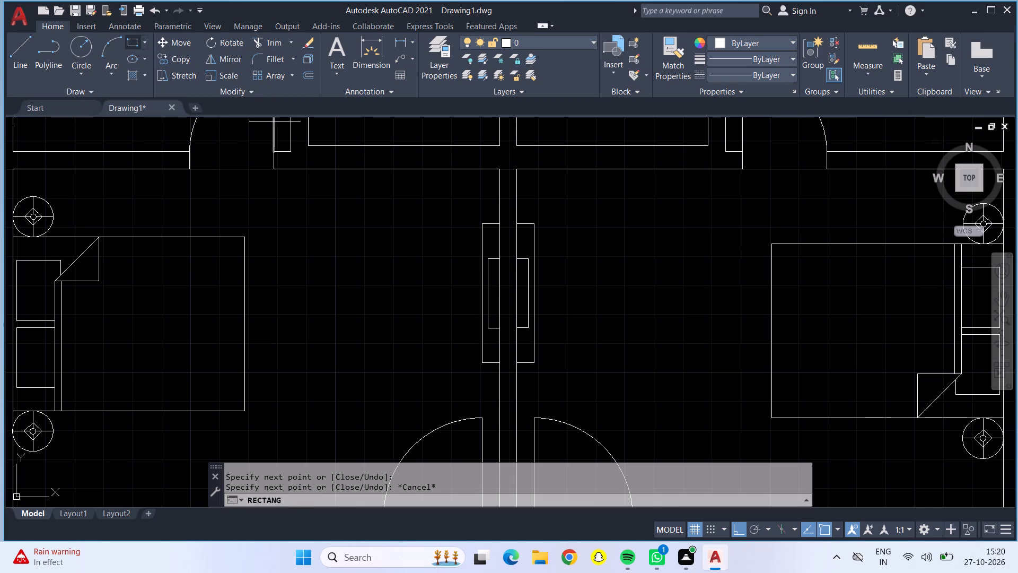
scroll(530, 275, "up", 2)
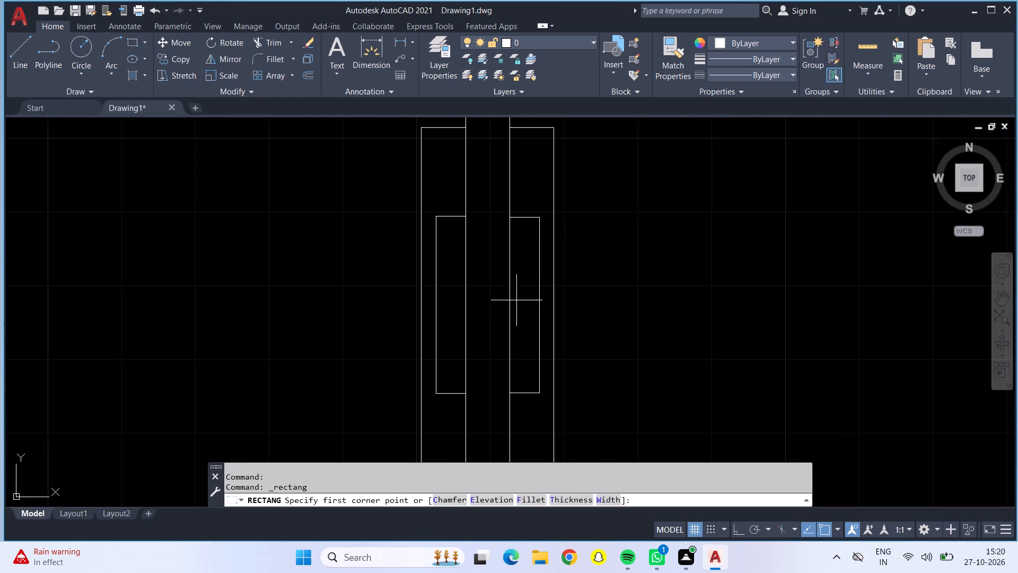
scroll(515, 300, "up", 1)
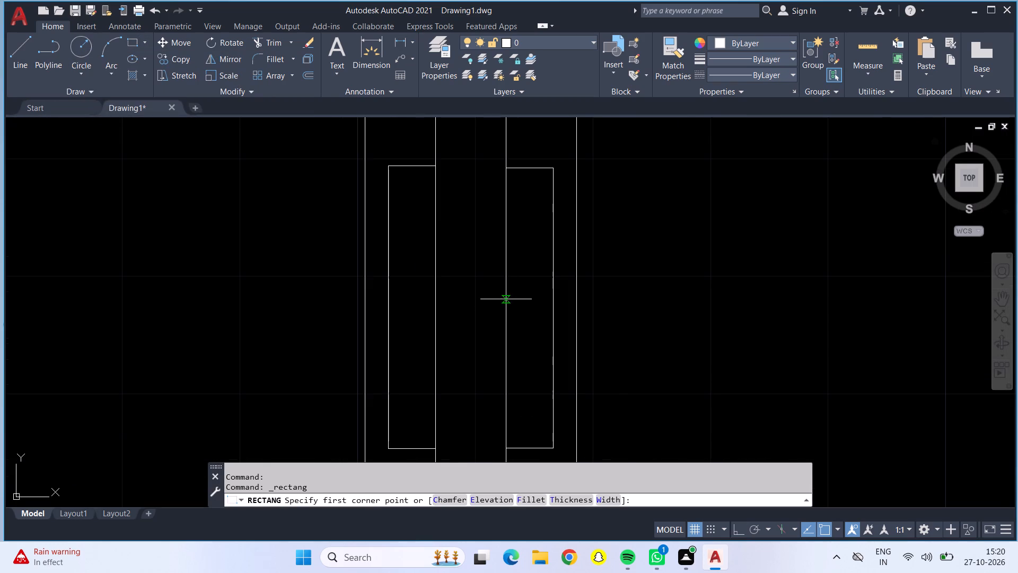
left_click(506, 299)
left_click(550, 299)
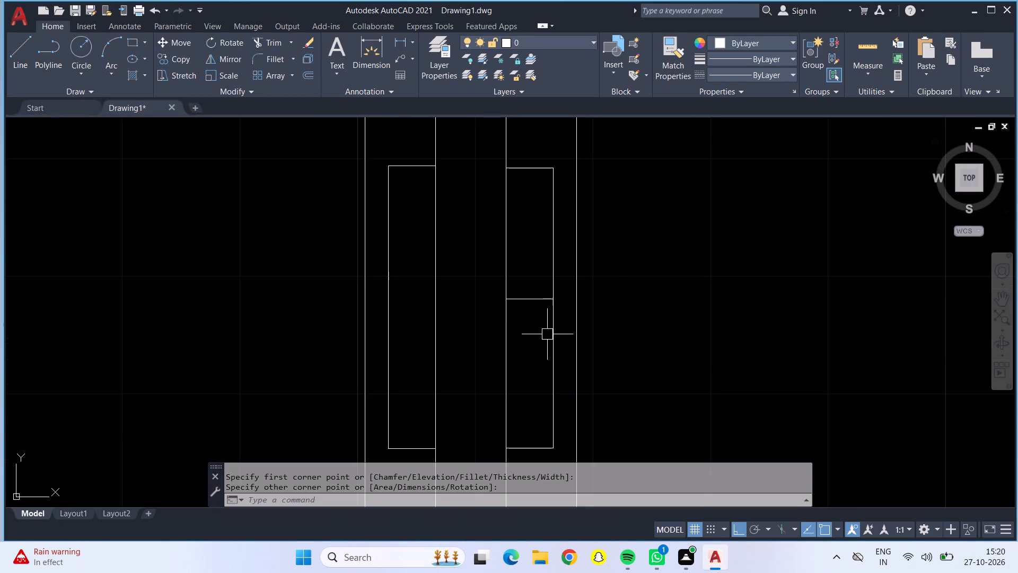
left_click(525, 300)
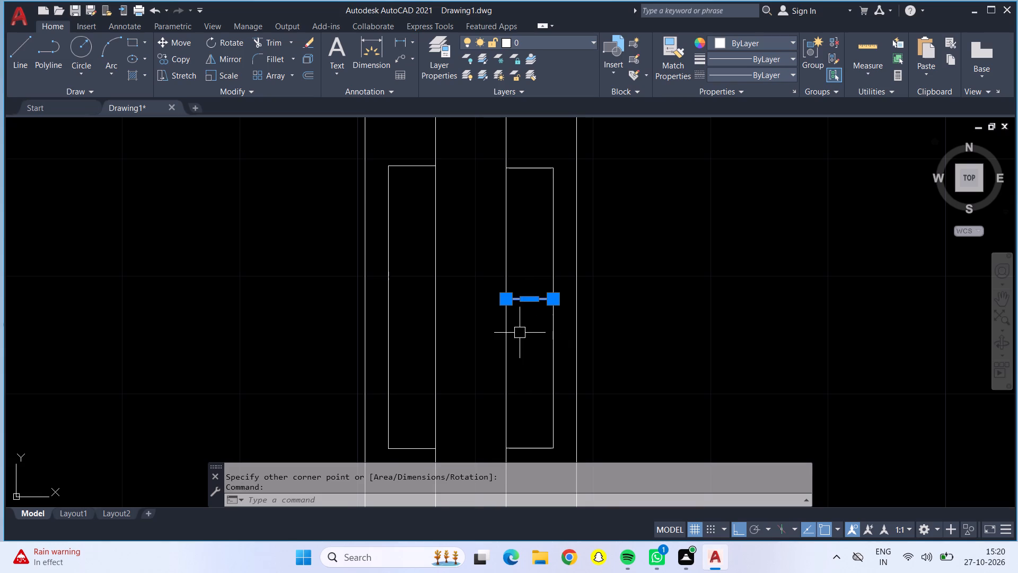
left_click(520, 331)
left_click(539, 315)
key("Escape")
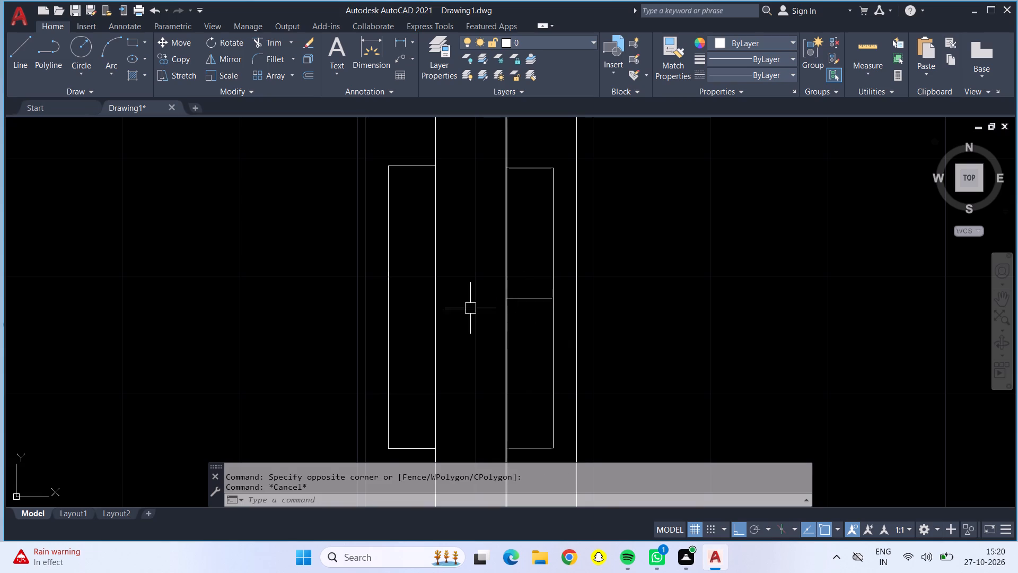
left_click(136, 43)
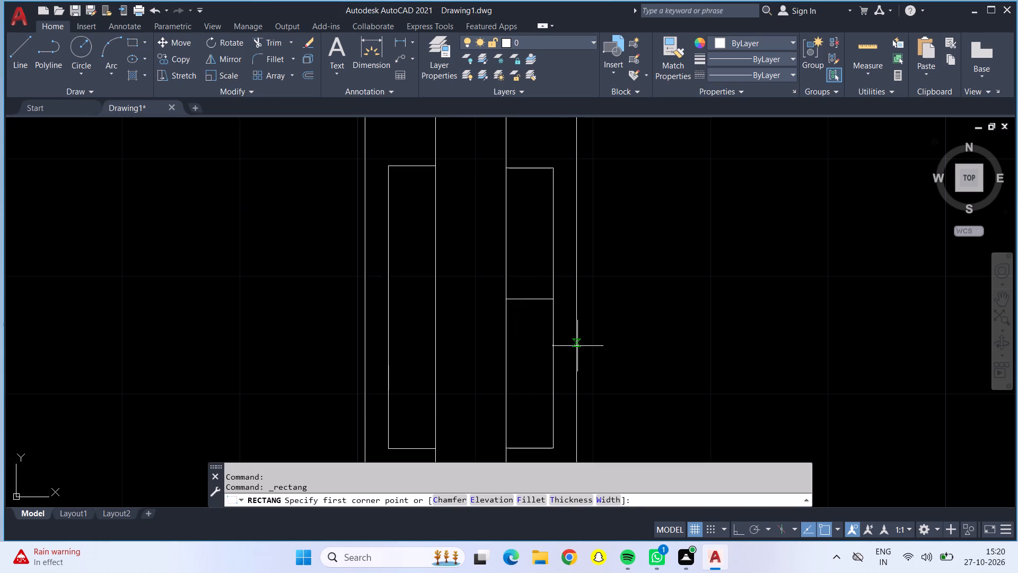
left_click(508, 323)
left_click(556, 326)
key("Escape")
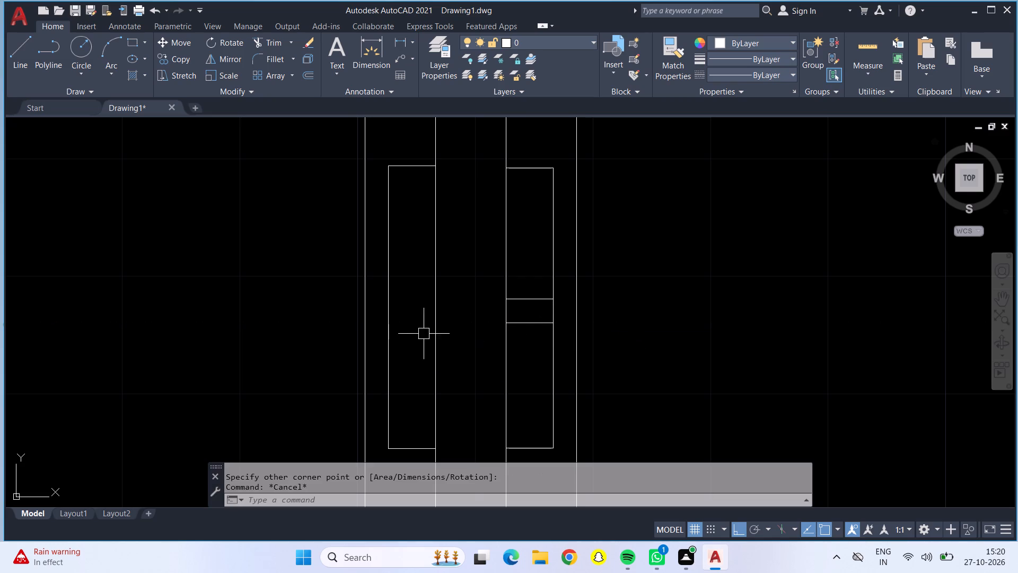
Draw a second pair of flat-rectangle divider lines across the upper part of the right unit's inner outline.
left_click(134, 45)
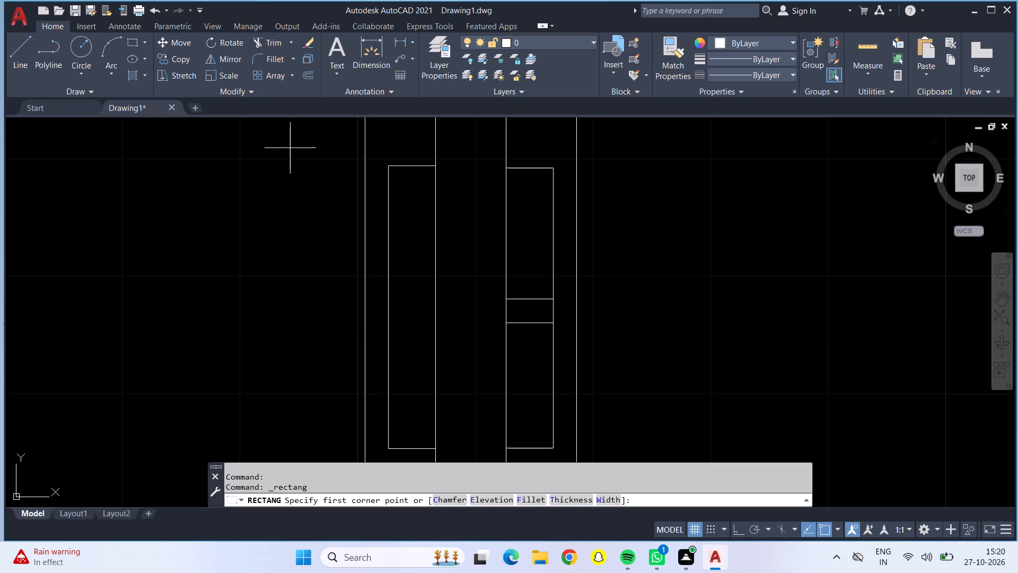
left_click(504, 212)
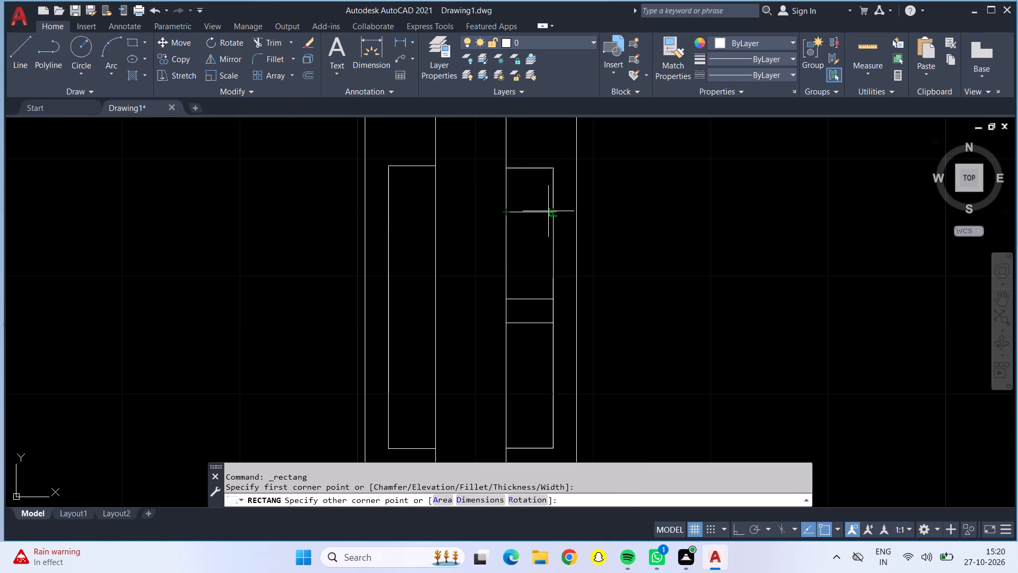
left_click(552, 211)
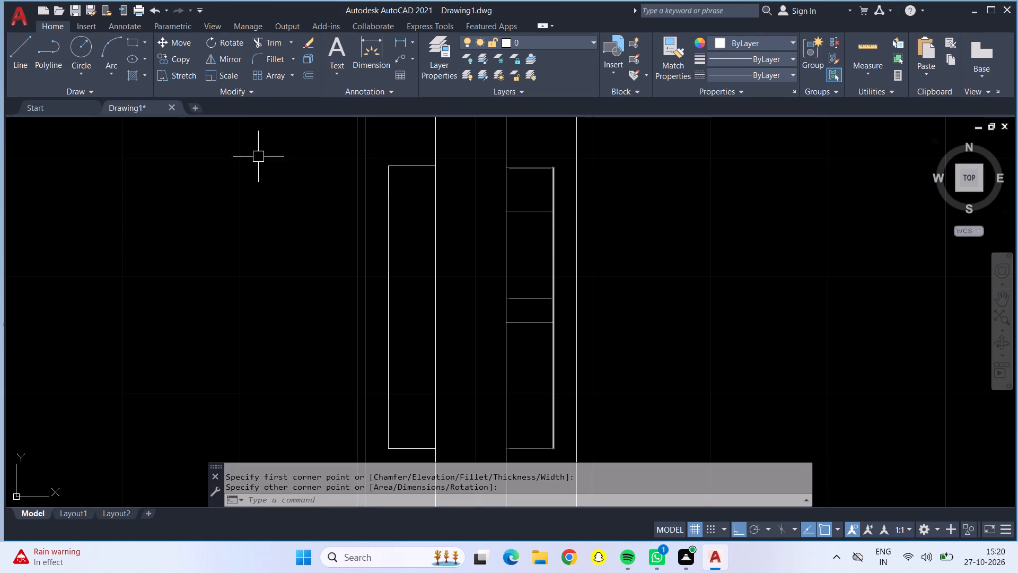
left_click(128, 38)
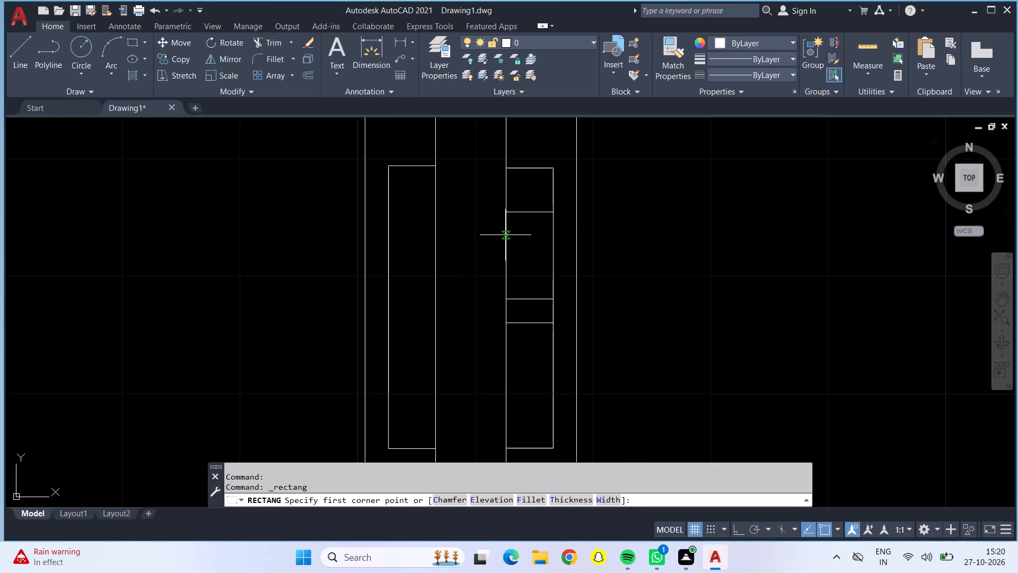
left_click(505, 235)
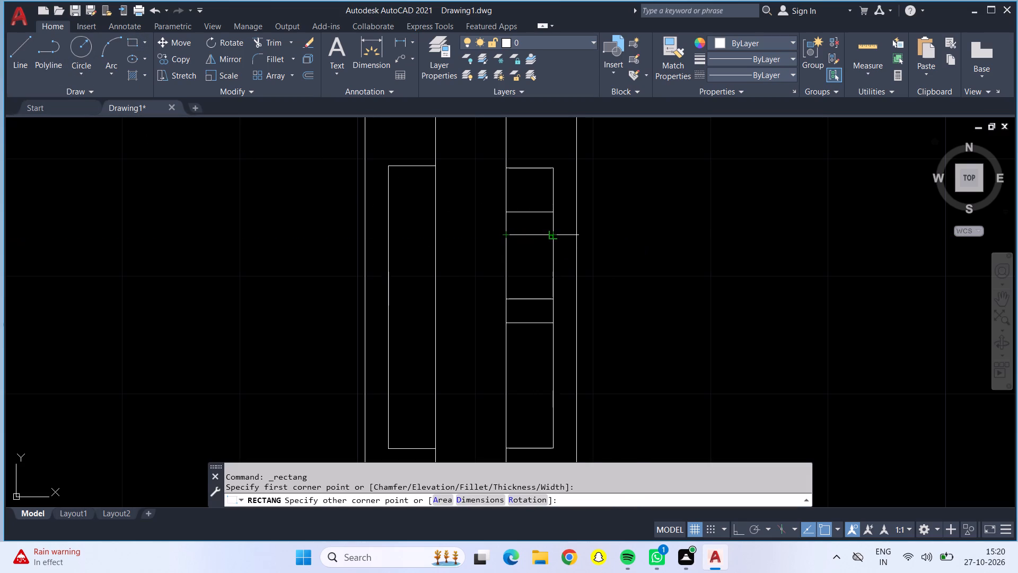
left_click(554, 235)
key("Escape")
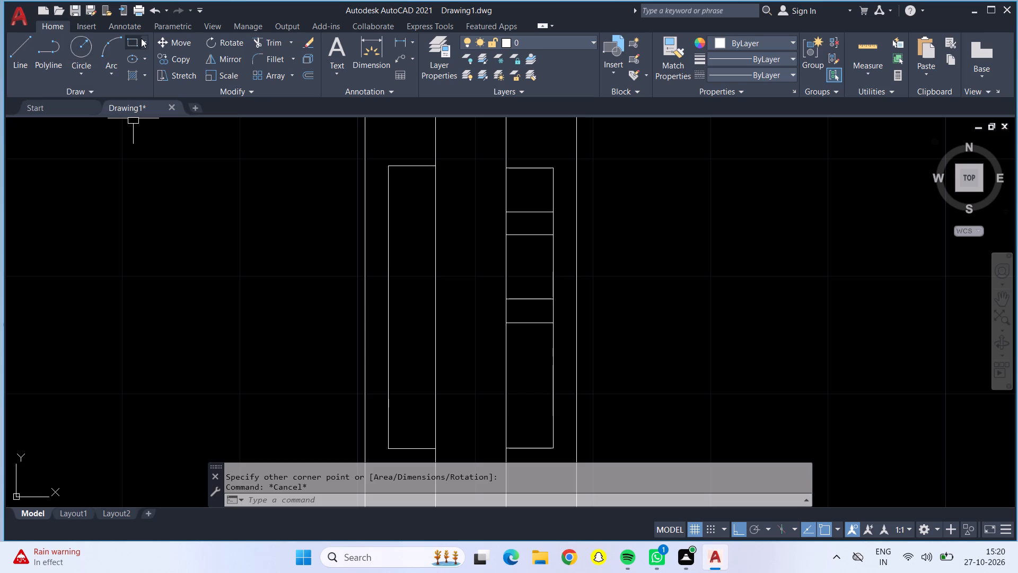
left_click(141, 38)
key("Escape")
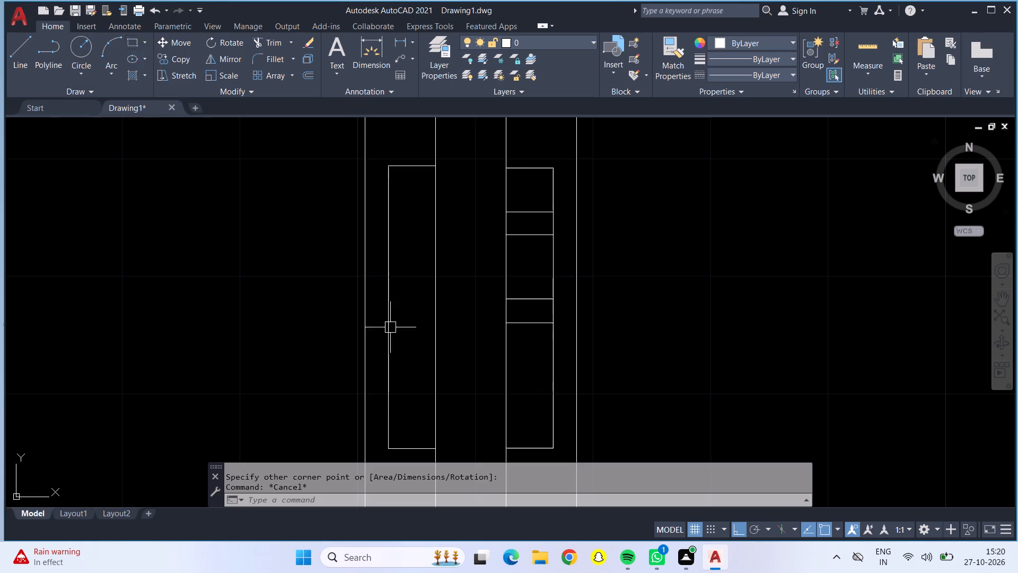
Draw a third pair of flat-rectangle divider lines across the lower part of the right unit's inner outline.
left_click(129, 45)
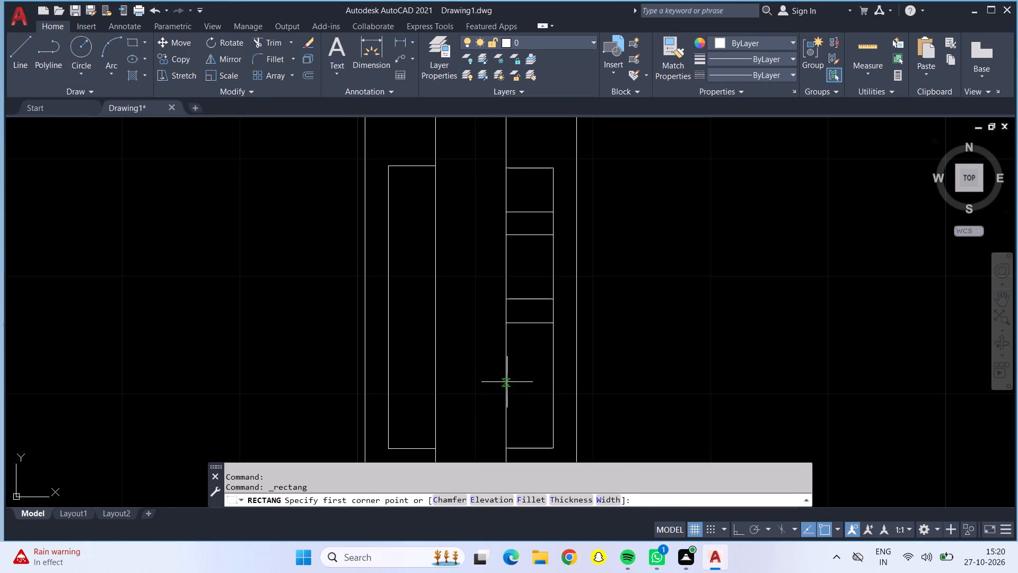
left_click(507, 378)
left_click(552, 378)
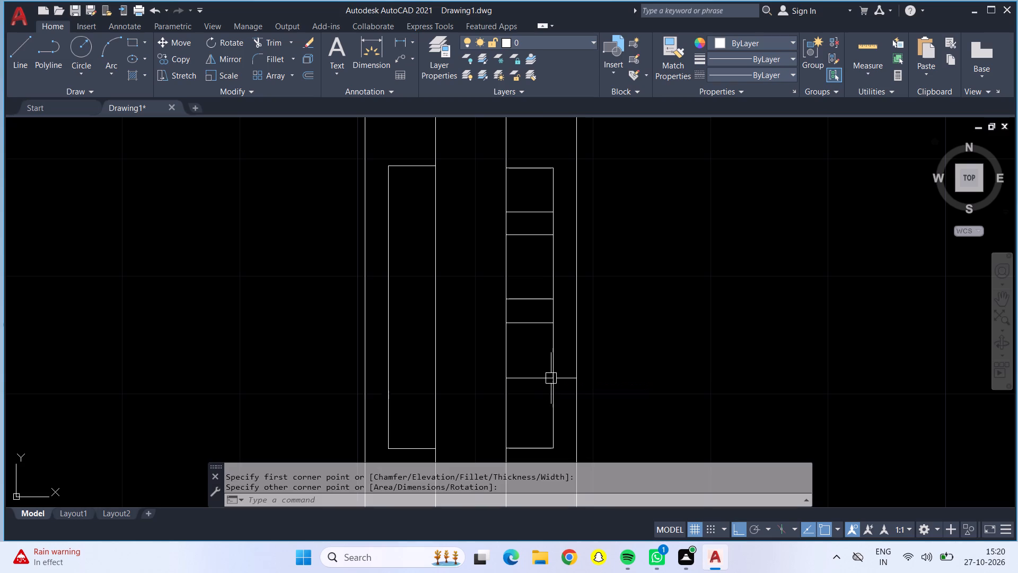
key("Escape")
left_click(131, 45)
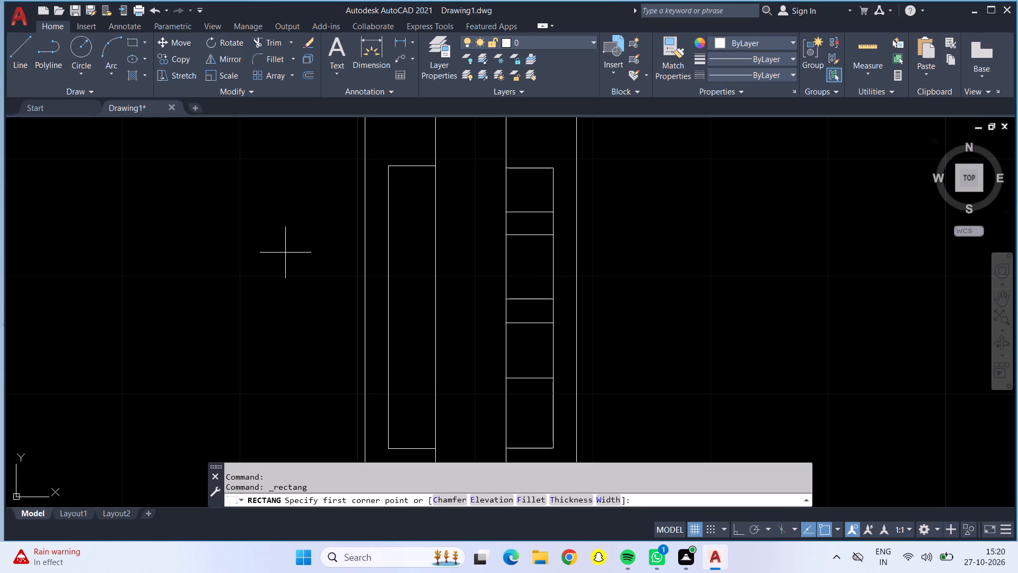
left_click(506, 401)
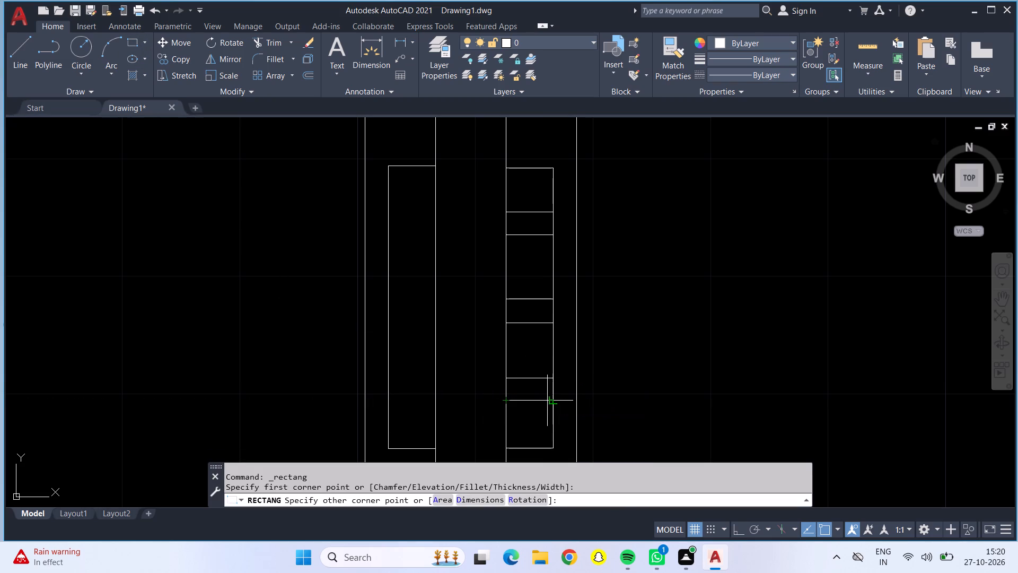
left_click(555, 401)
key("Escape")
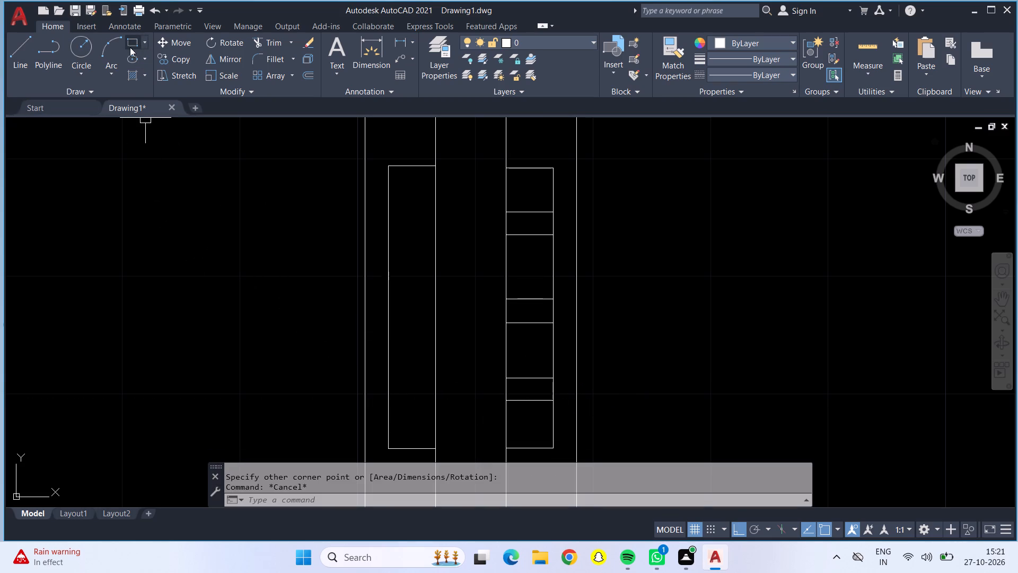
left_click(141, 36)
key("Escape")
Draw two horizontal lines extending the right unit's upper divider pair across the wall to the left unit's inner outline.
left_click(16, 44)
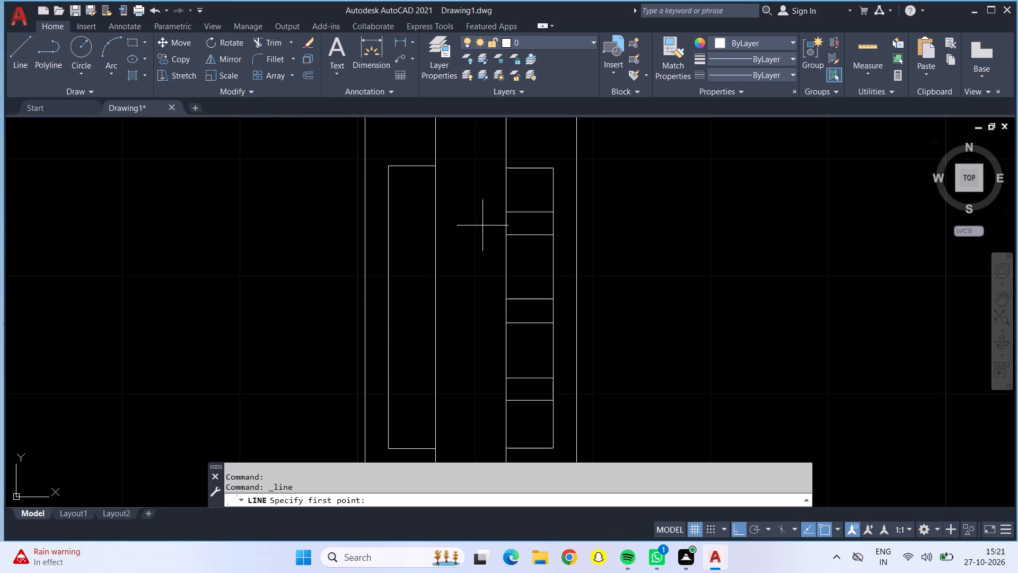
left_click(508, 210)
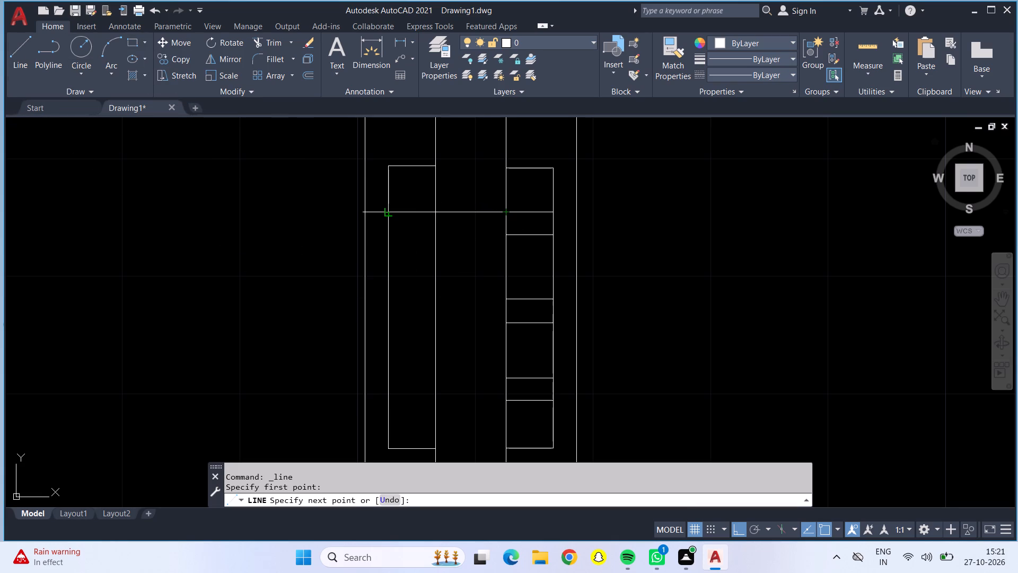
left_click(386, 212)
key("Escape")
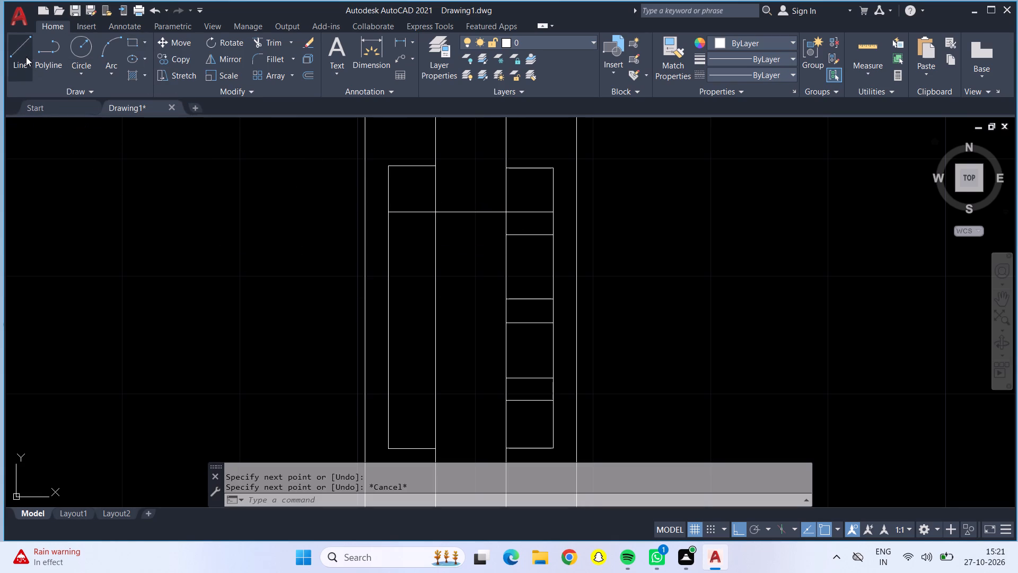
left_click(26, 57)
left_click(507, 237)
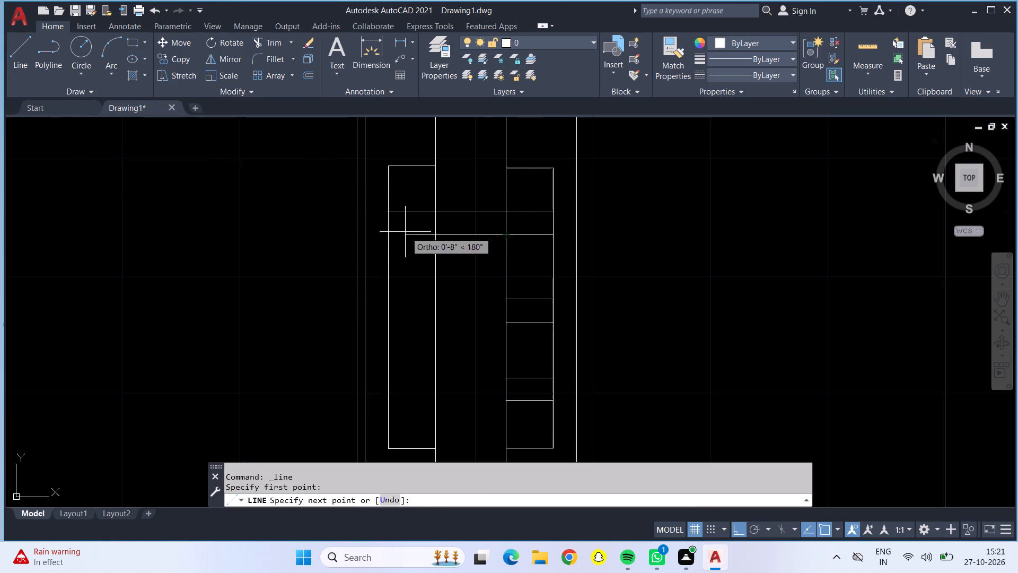
left_click(384, 236)
key("Escape")
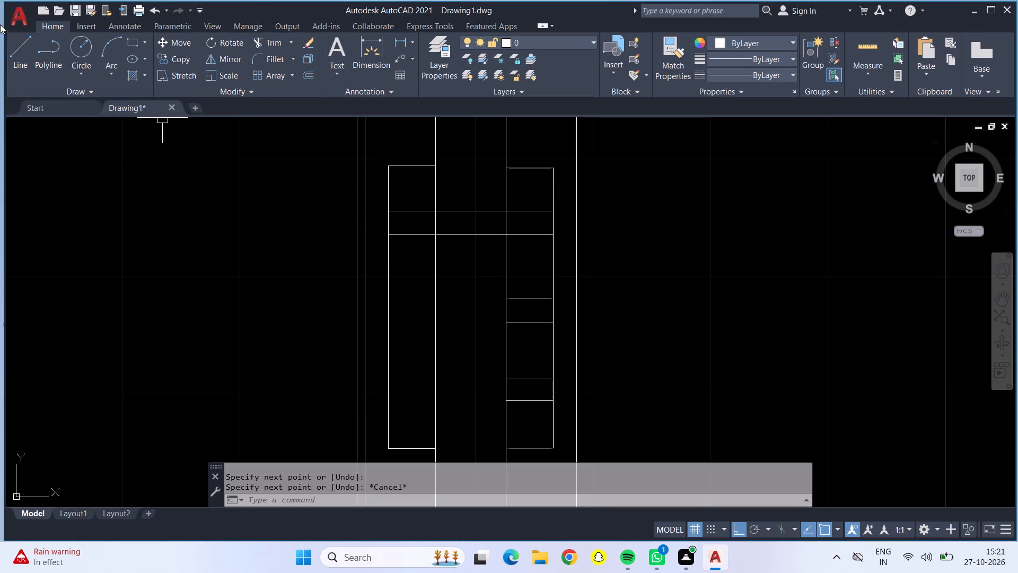
Draw two horizontal lines extending the right unit's middle divider pair across the wall to the left unit's inner outline.
left_click(20, 49)
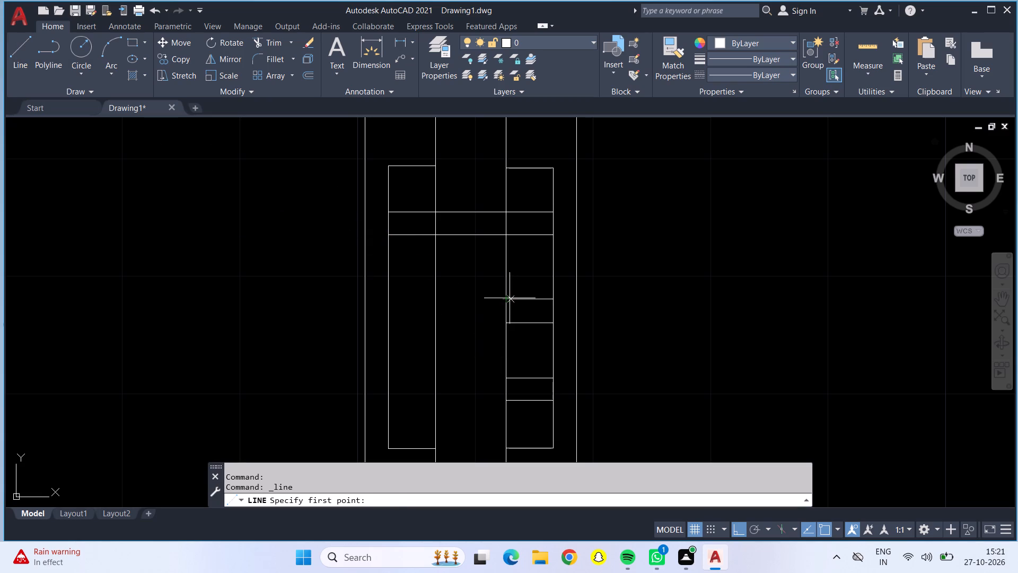
left_click(504, 298)
left_click(384, 296)
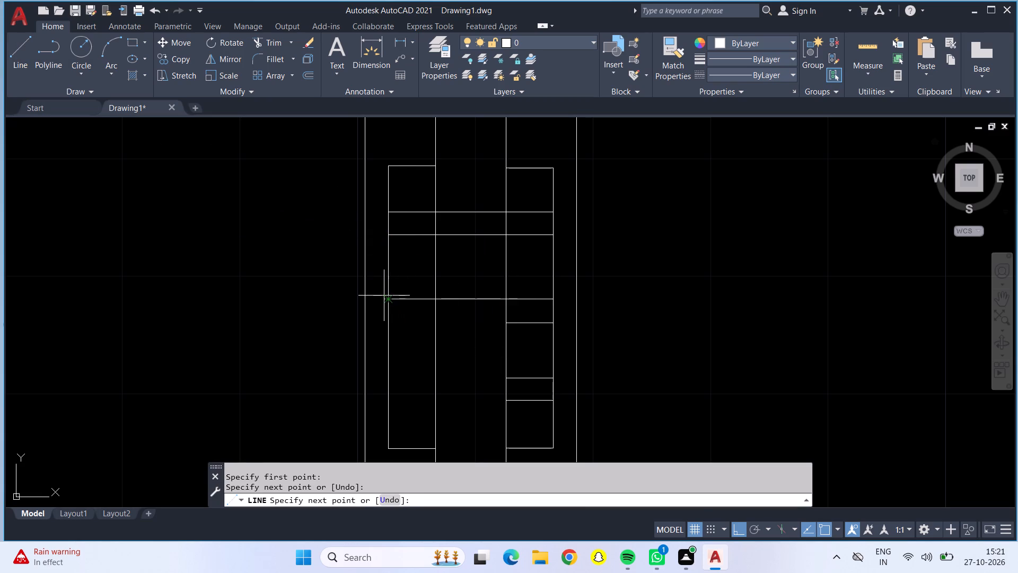
key("Escape")
left_click(9, 56)
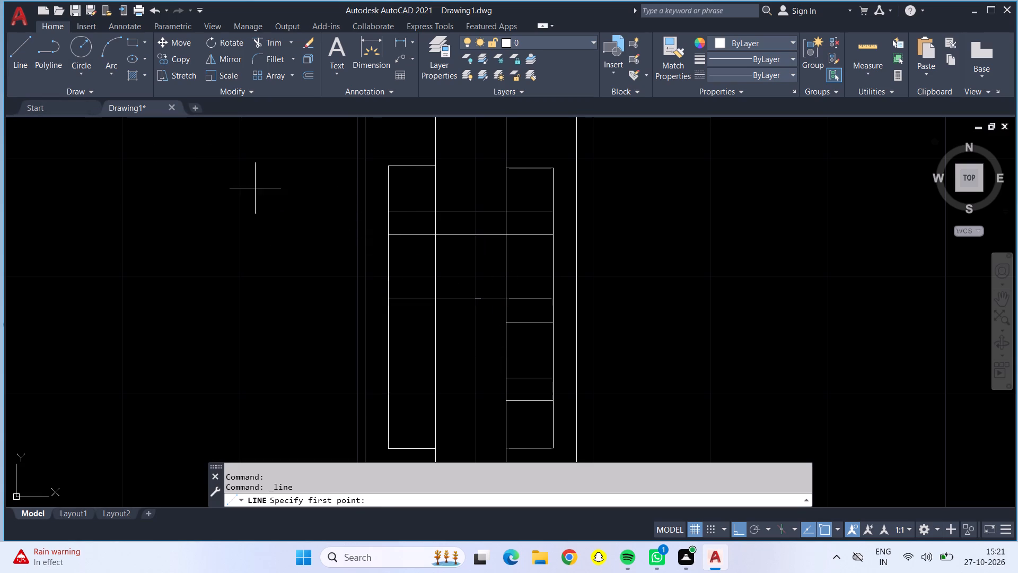
left_click(511, 323)
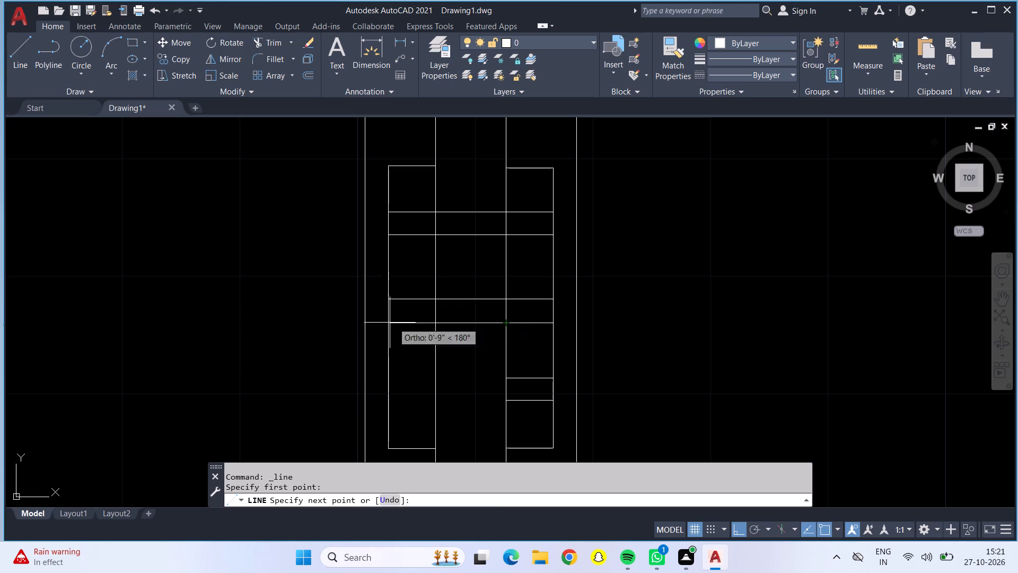
left_click(393, 322)
key("Escape")
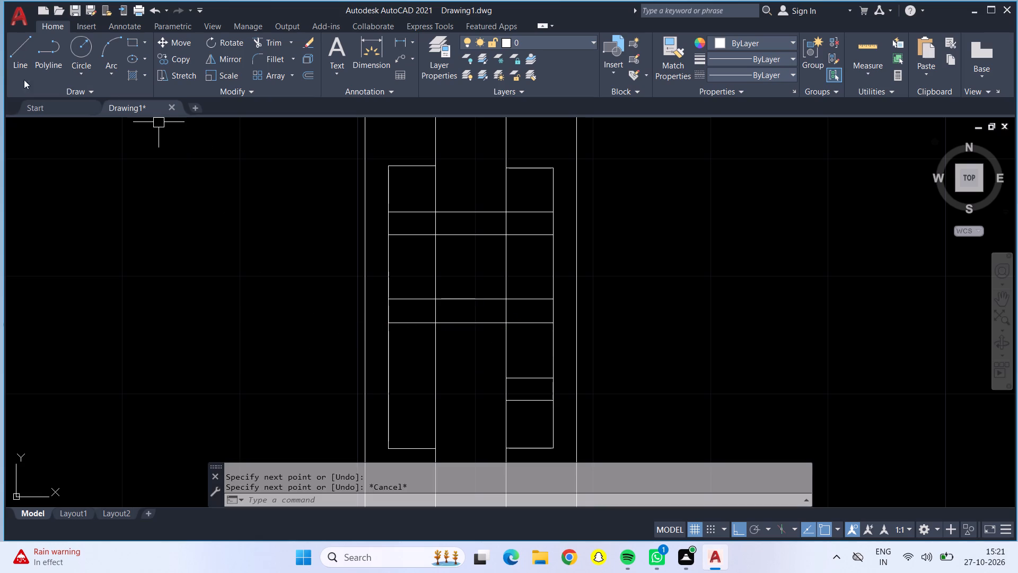
Draw two horizontal lines extending the right unit's lower divider pair across the wall to the left unit's inner outline.
left_click_drag(22, 50, 23, 56)
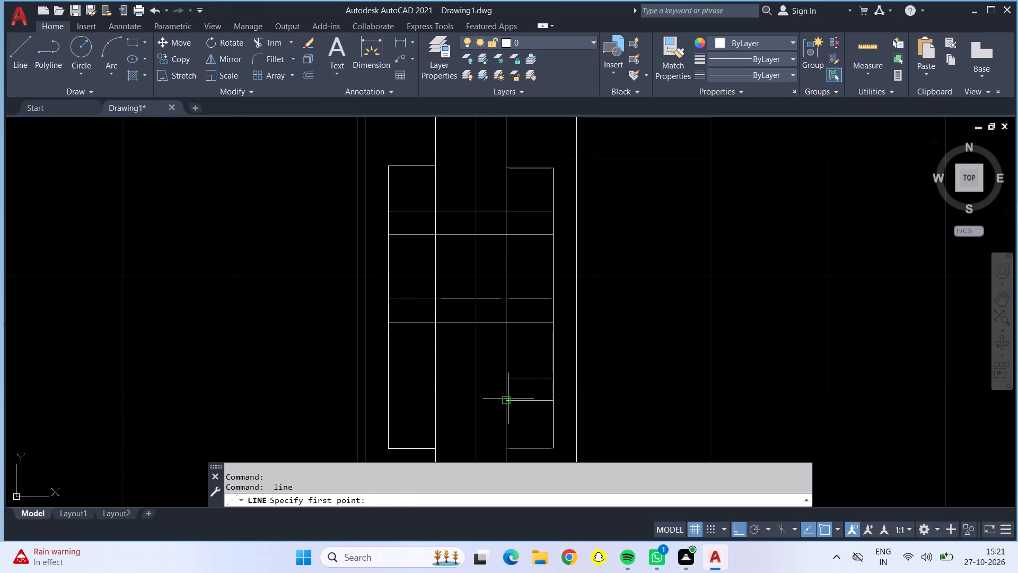
left_click_drag(508, 401, 501, 401)
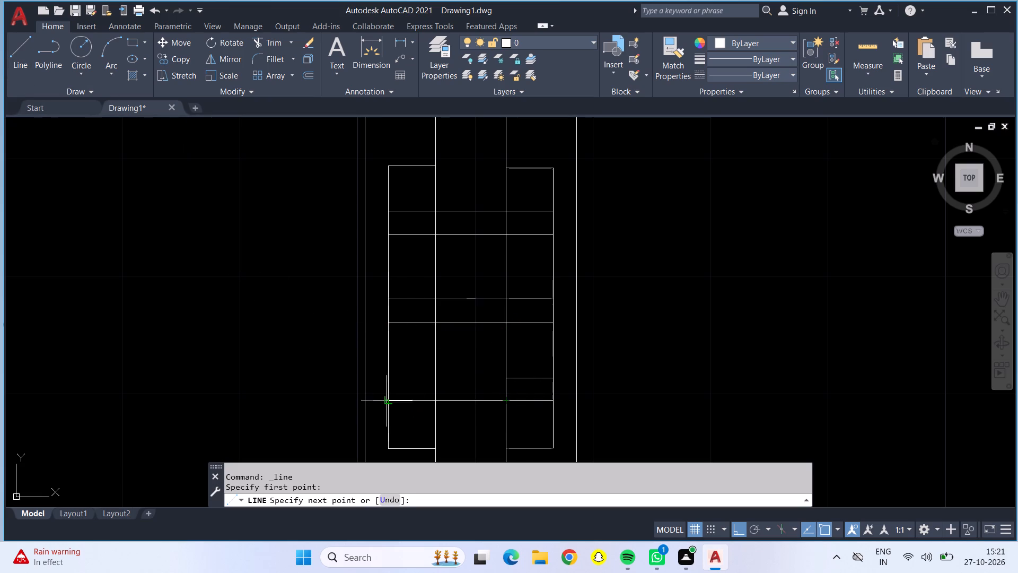
left_click(388, 397)
key("Escape")
left_click_drag(10, 59, 15, 67)
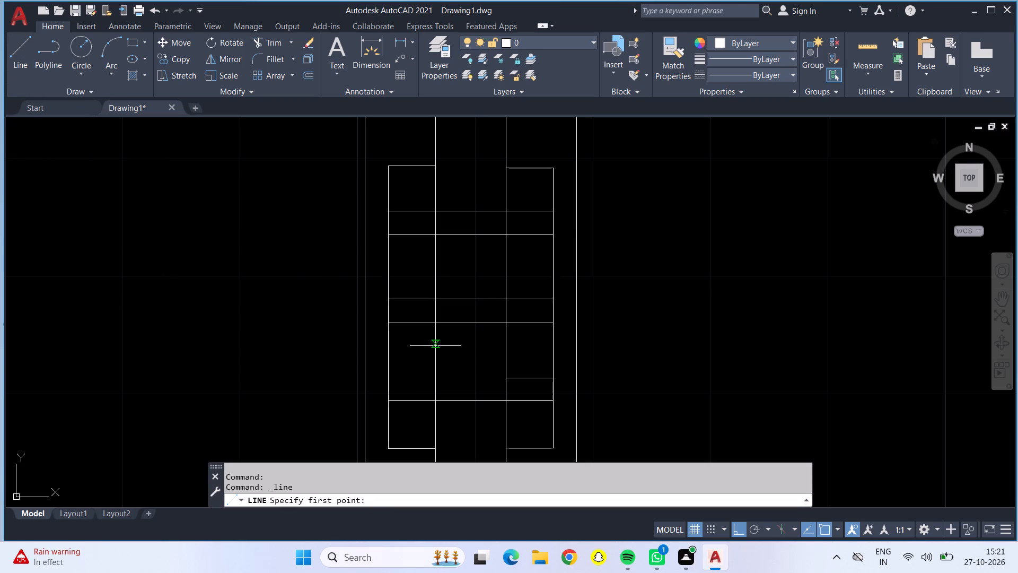
left_click(506, 379)
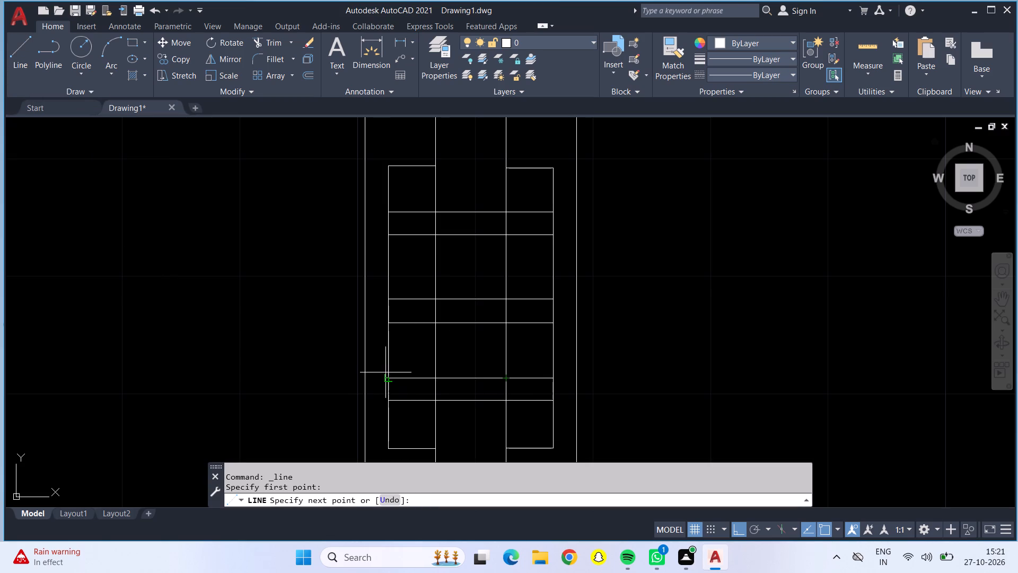
left_click(390, 378)
key("Escape")
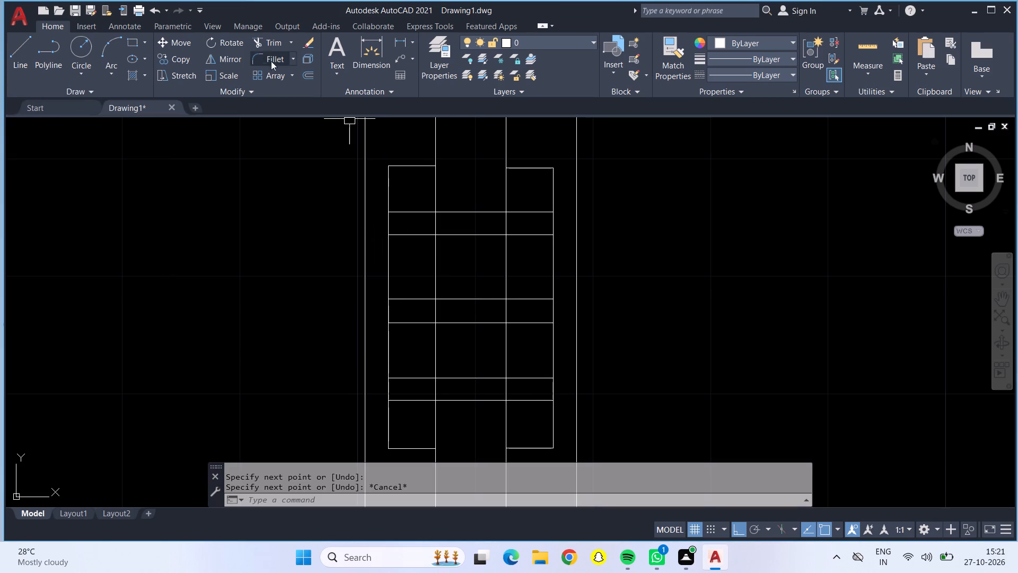
Trim the parts of all six divider lines that cross the wall gap between the two units.
left_click_drag(255, 33, 260, 36)
left_click_drag(477, 164, 466, 422)
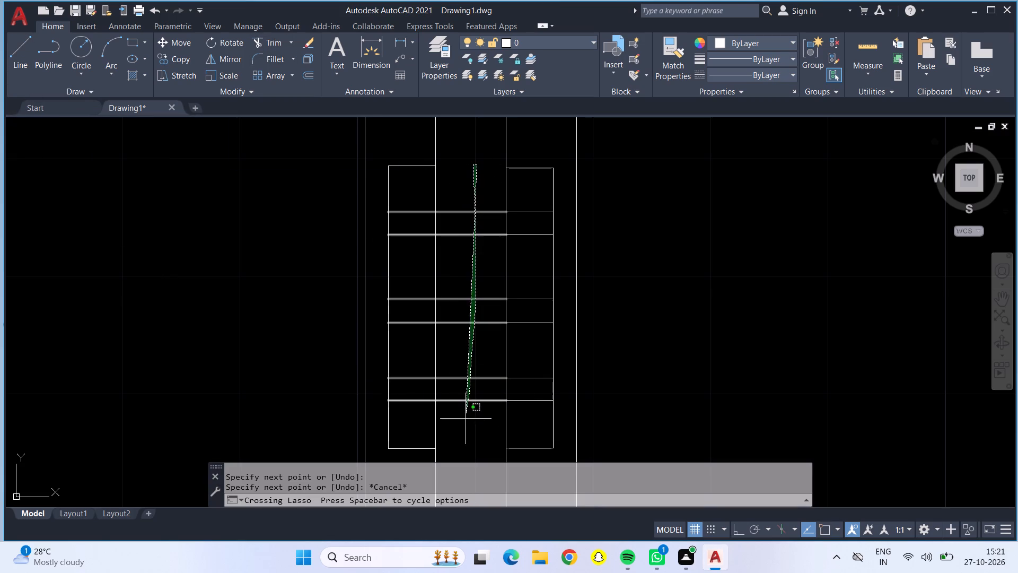
left_click_drag(466, 422, 483, 176)
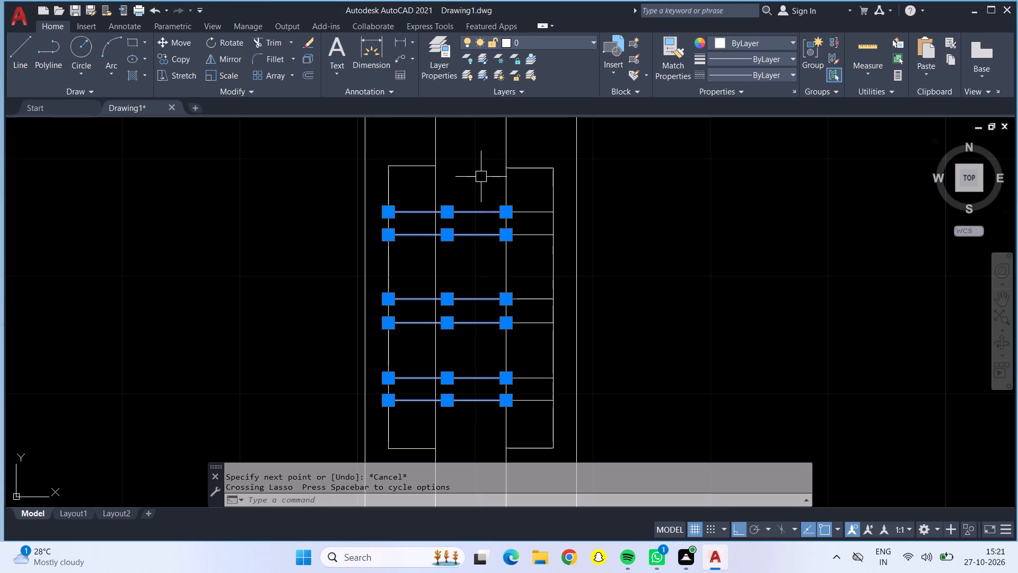
key("Escape")
left_click(261, 40)
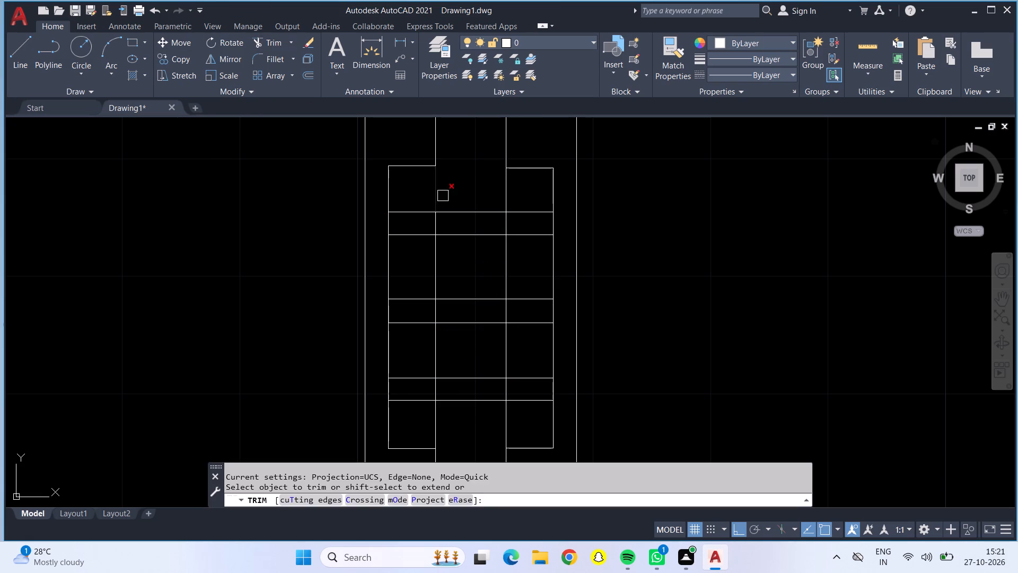
left_click_drag(467, 177, 467, 431)
scroll(477, 387, "down", 1)
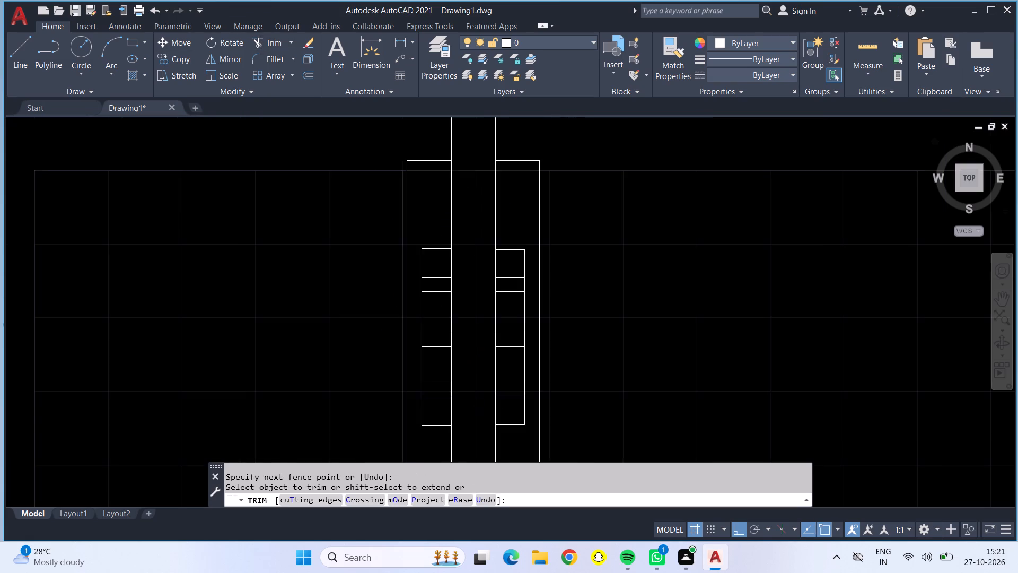
scroll(481, 376, "down", 3)
middle_click_drag(560, 366, 560, 213)
scroll(560, 202, "down", 1)
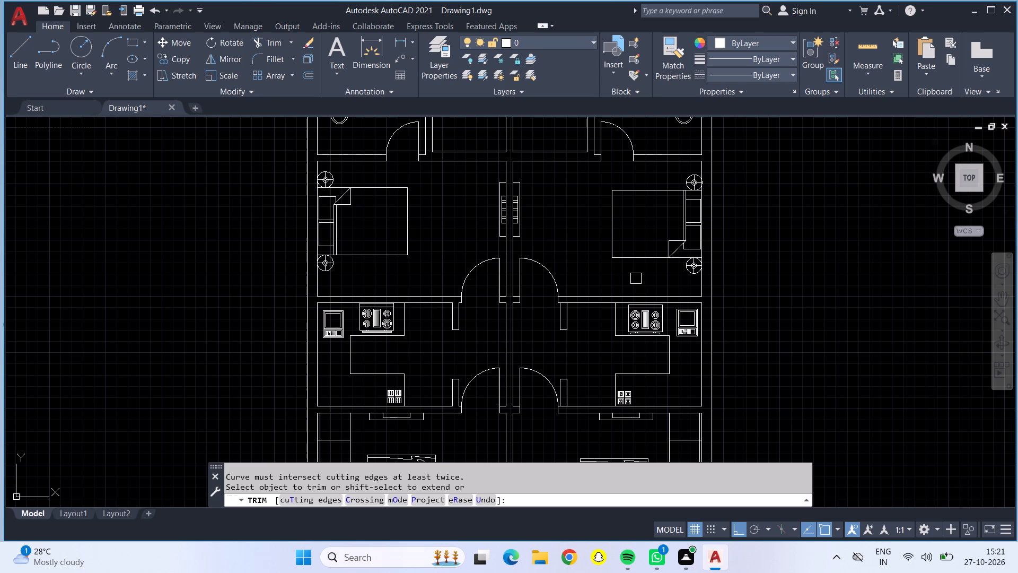
scroll(636, 279, "up", 1)
middle_click(708, 275)
scroll(708, 275, "up", 2)
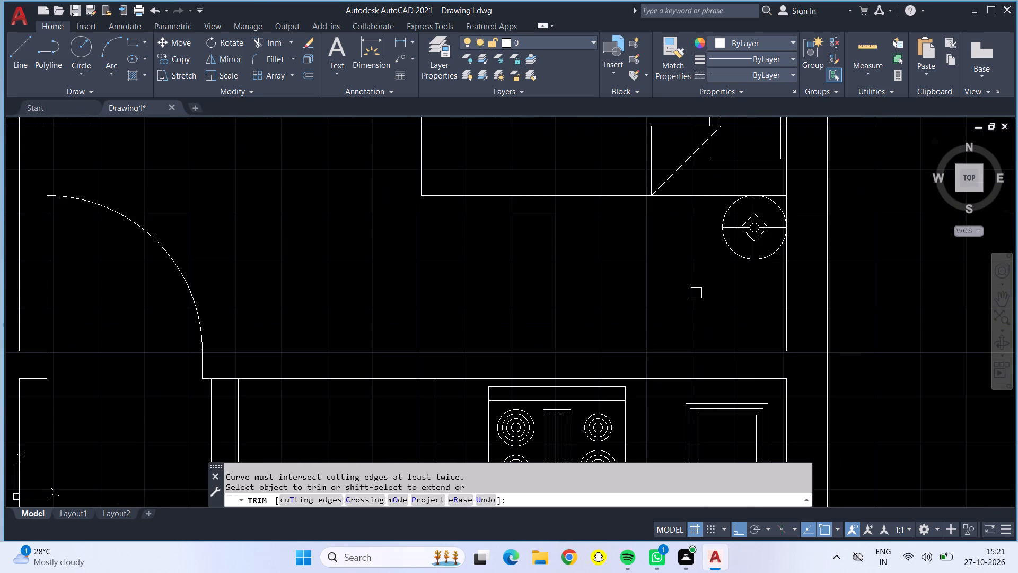
middle_click_drag(696, 294, 689, 296)
scroll(684, 296, "down", 4)
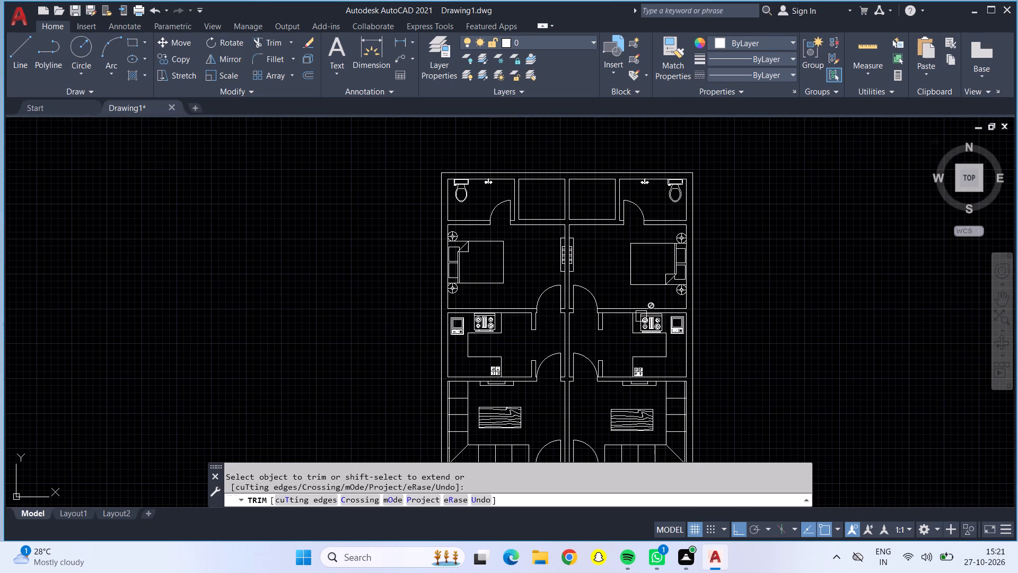
scroll(518, 271, "up", 2)
key("Escape")
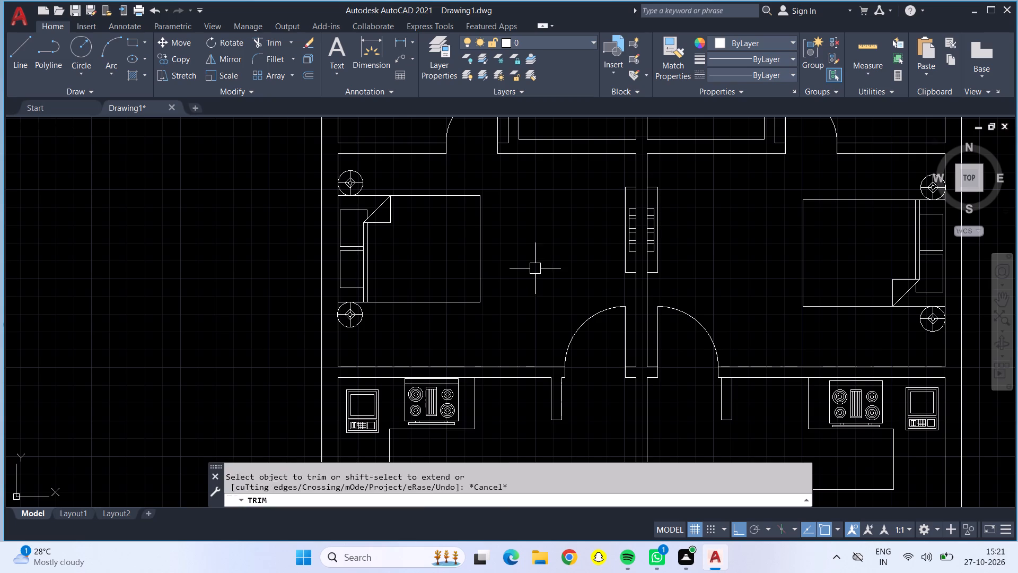
Move the left bedroom's bed and both round bedside items straight up until the upper round item touches the room's upper wall.
scroll(538, 260, "up", 1)
middle_click_drag(538, 260, 567, 348)
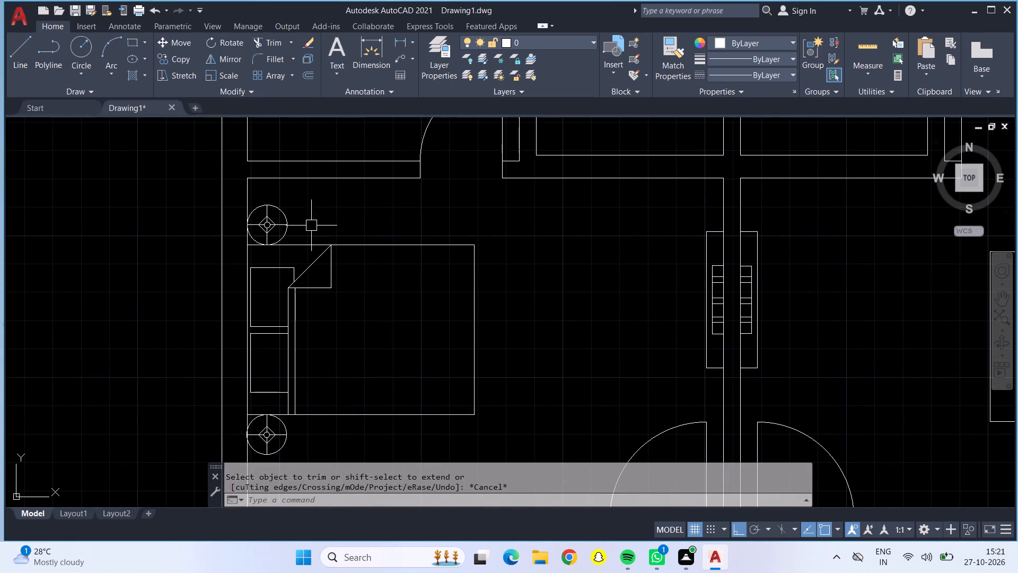
left_click(283, 225)
left_click(295, 298)
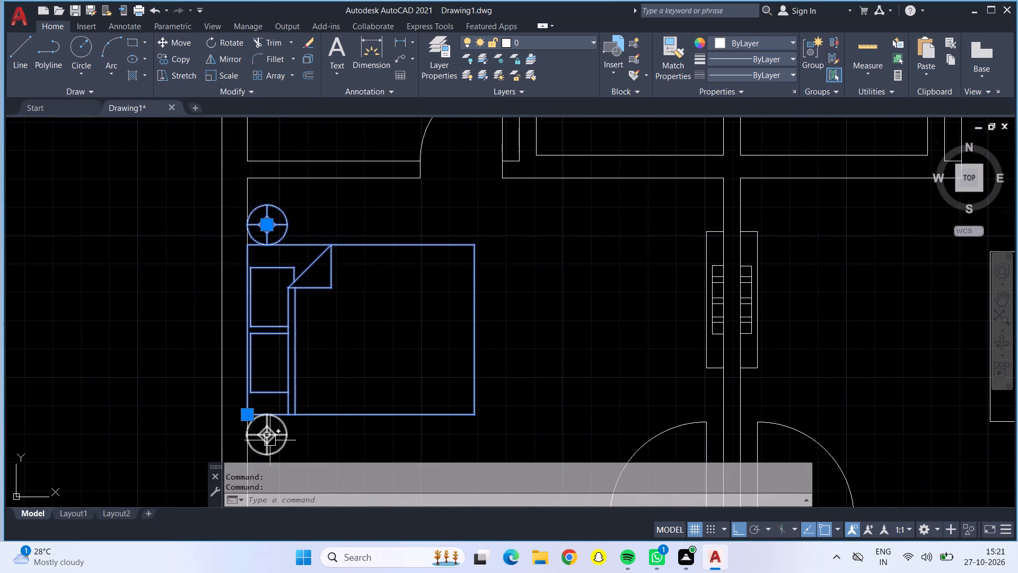
left_click(270, 439)
left_click(167, 33)
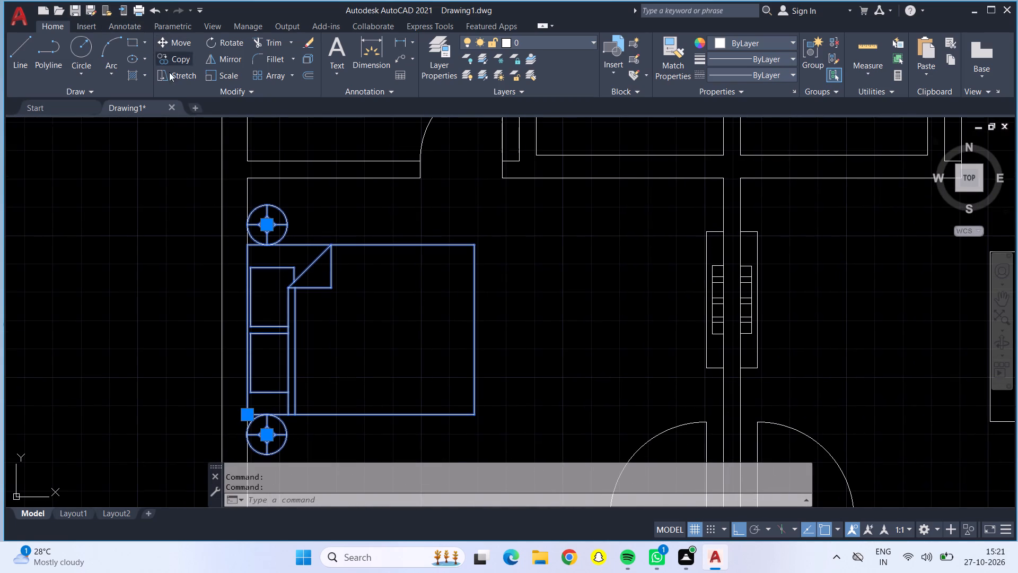
left_click(181, 42)
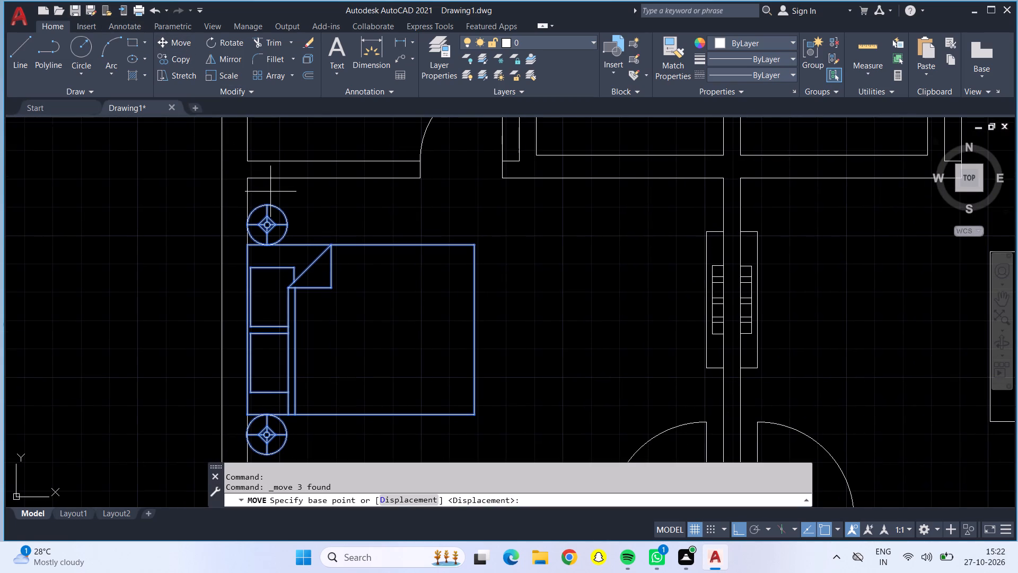
left_click(265, 205)
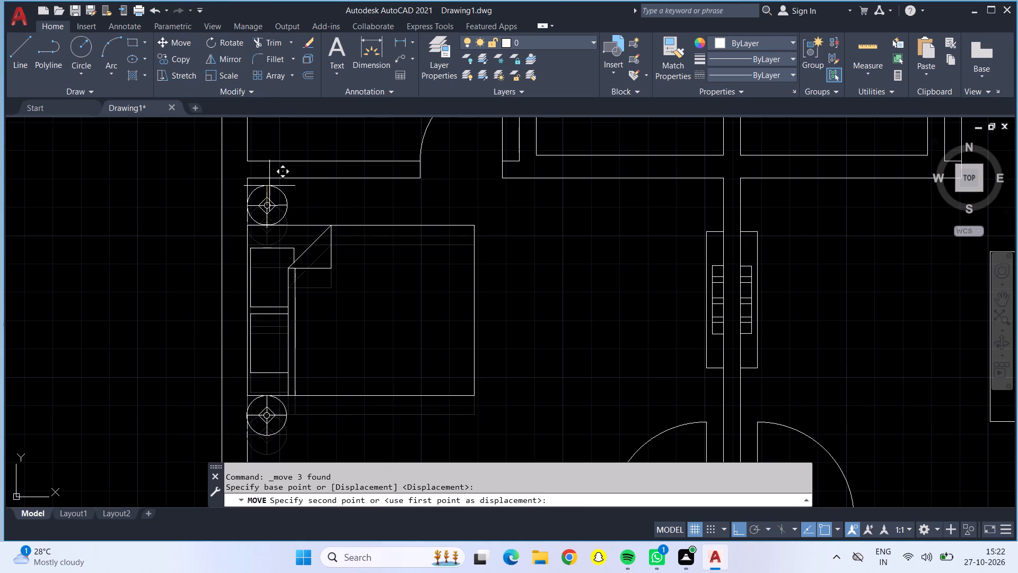
left_click(270, 180)
Move the right bedroom's bed and both round bedside items straight up until the upper round item touches the room's upper wall.
scroll(289, 185, "down", 2)
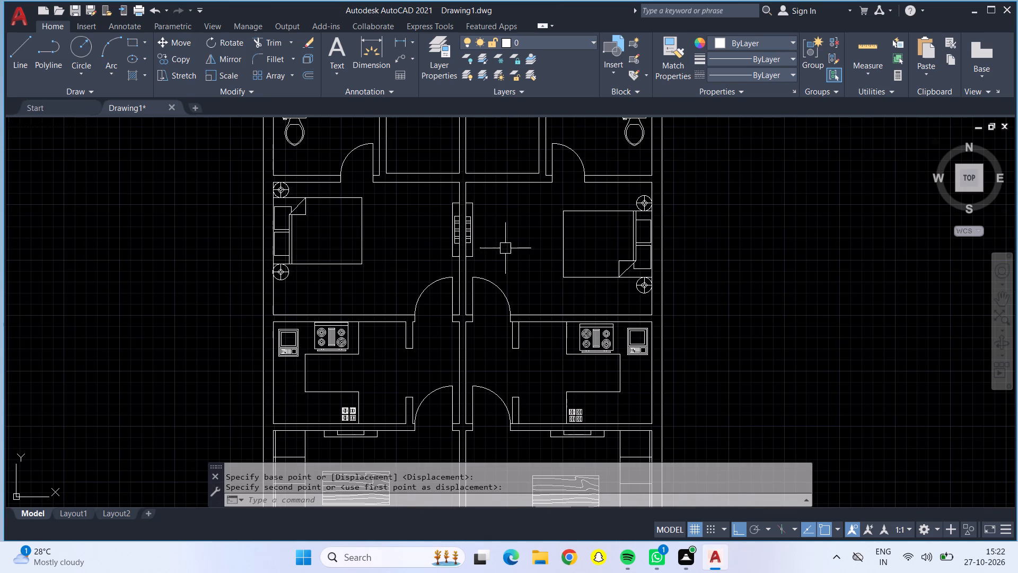
middle_click_drag(514, 248, 315, 263)
left_click(440, 217)
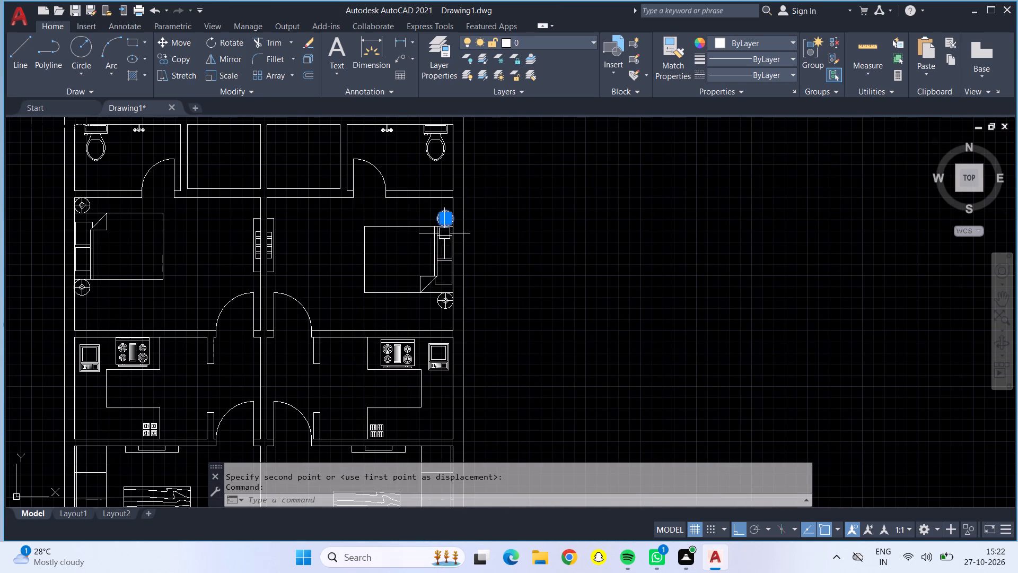
left_click(431, 265)
left_click(444, 307)
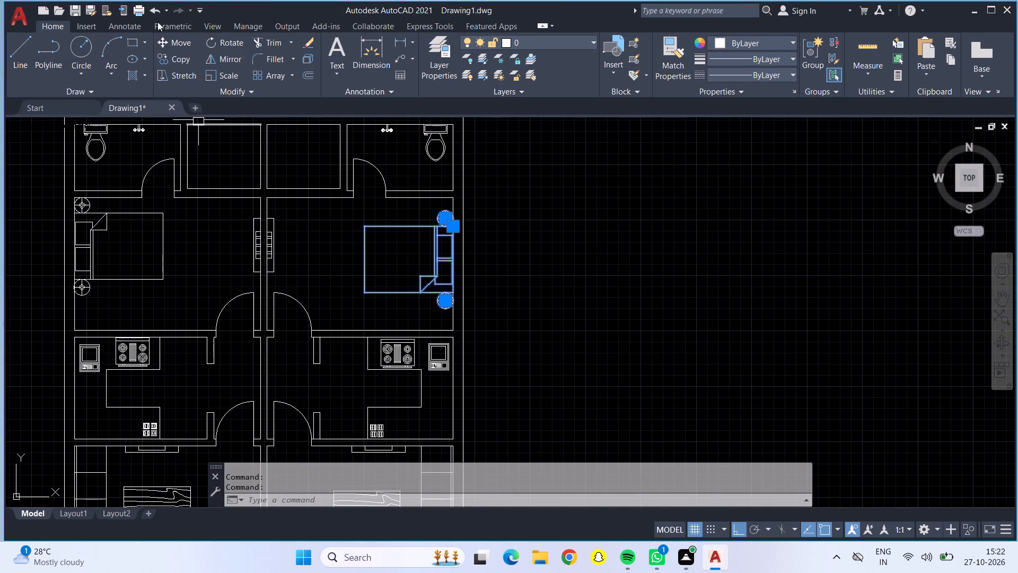
left_click(168, 37)
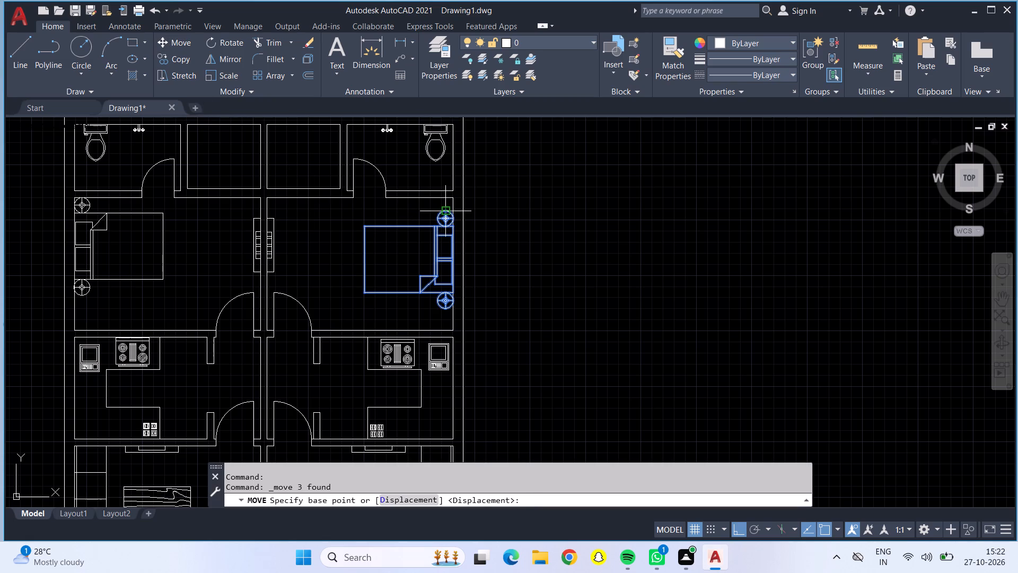
left_click(445, 209)
scroll(446, 195, "down", 1)
scroll(446, 195, "up", 2)
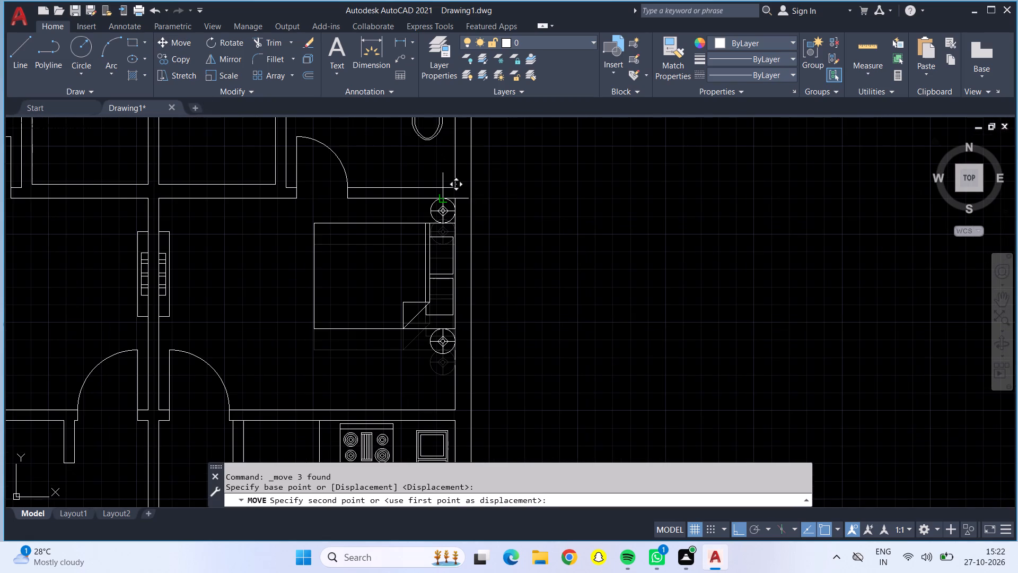
left_click(446, 195)
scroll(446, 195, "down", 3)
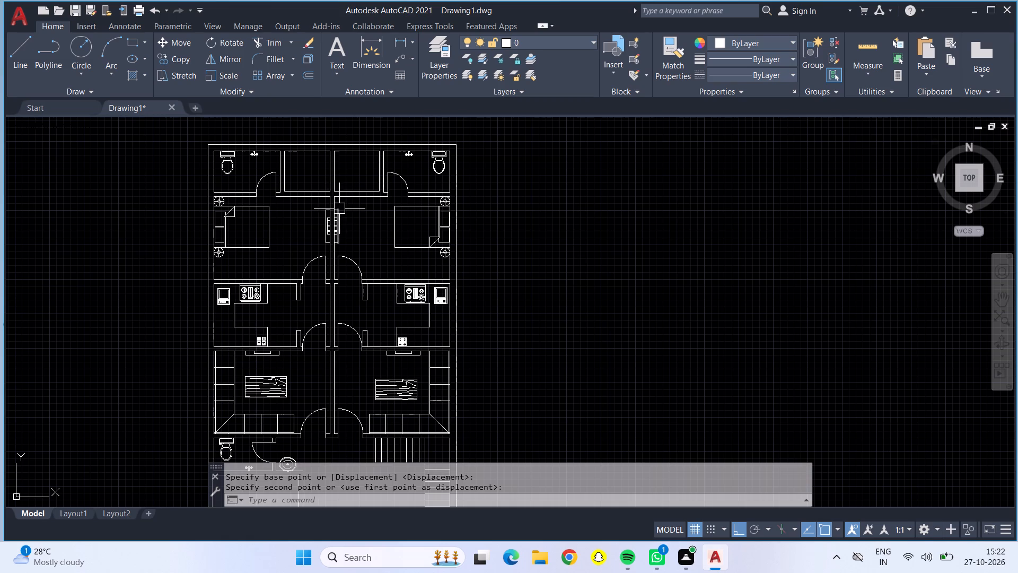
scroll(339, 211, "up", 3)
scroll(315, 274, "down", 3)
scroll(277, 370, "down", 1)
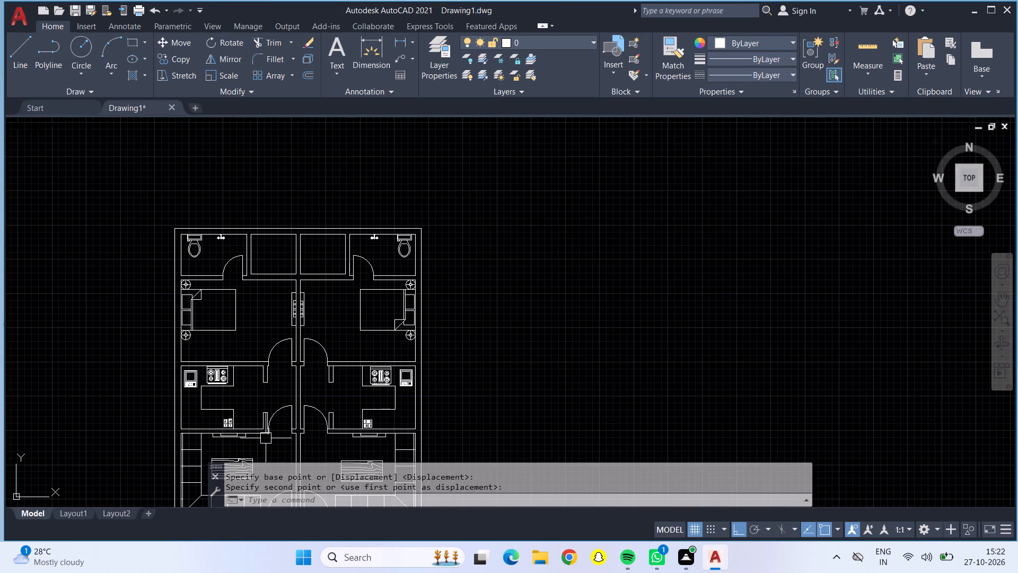
Draw two circles of about 4" radius centred on the wall line, reaching the inner rectangle's lower edge in the left sofa room's wall unit.
middle_click_drag(276, 395, 431, 238)
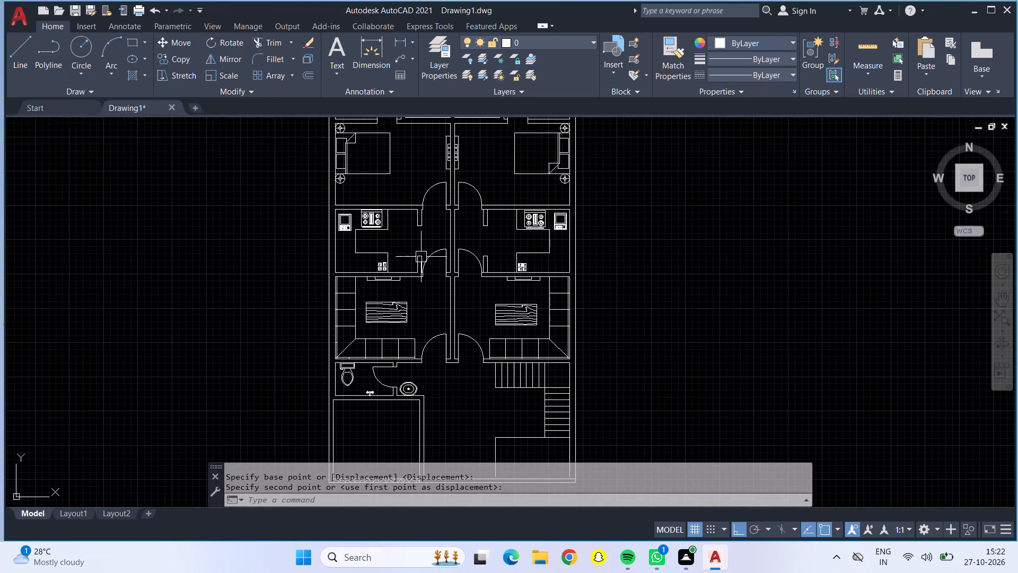
scroll(372, 284, "up", 3)
scroll(419, 261, "up", 3)
middle_click_drag(420, 247, 422, 308)
left_click(82, 39)
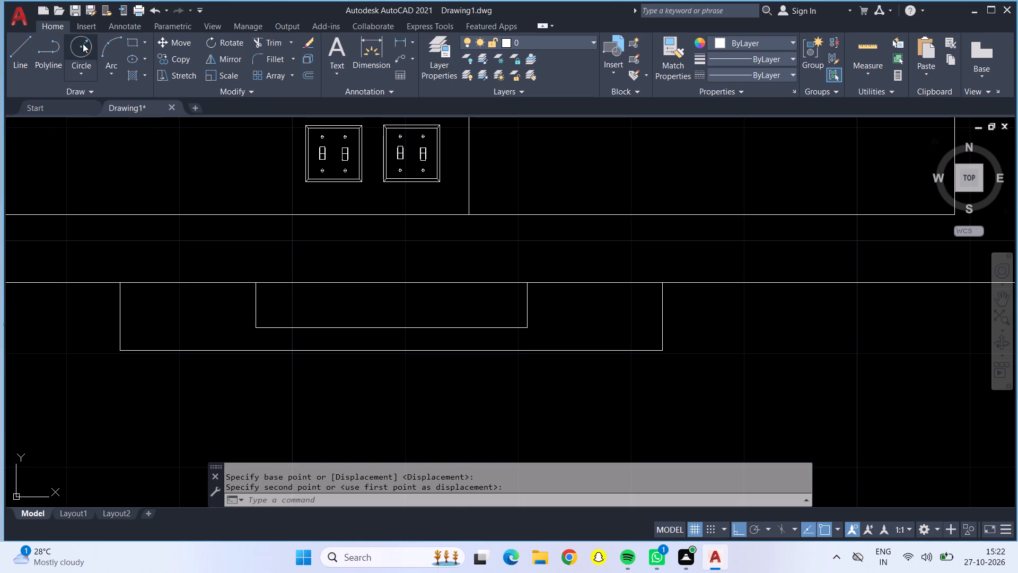
left_click(324, 280)
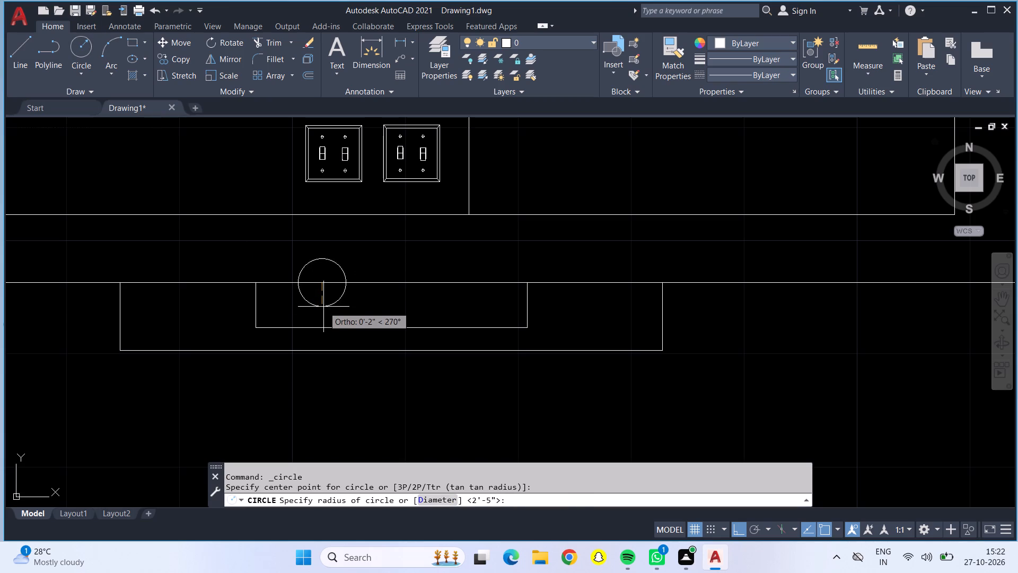
left_click(323, 327)
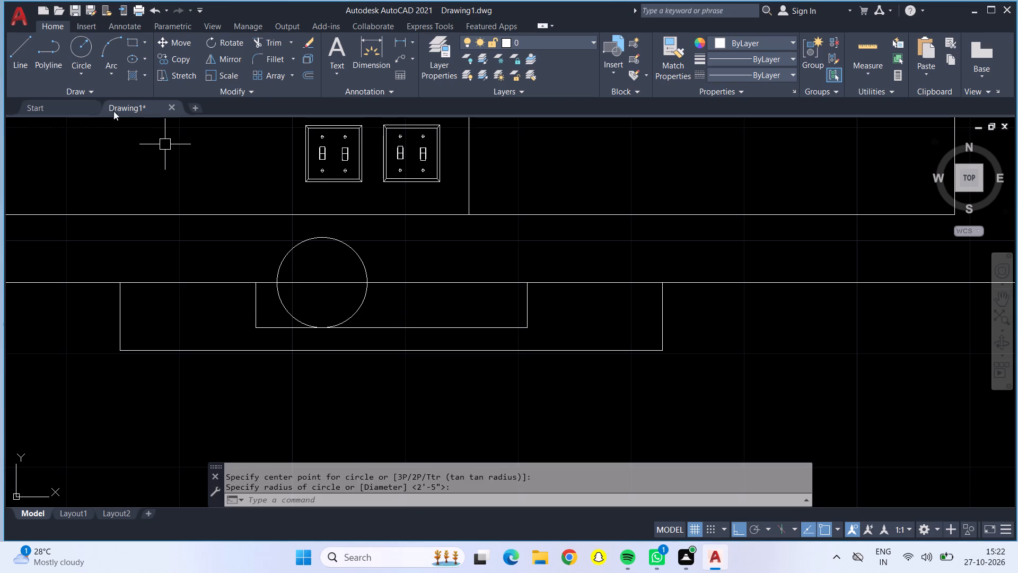
left_click(80, 48)
left_click(462, 283)
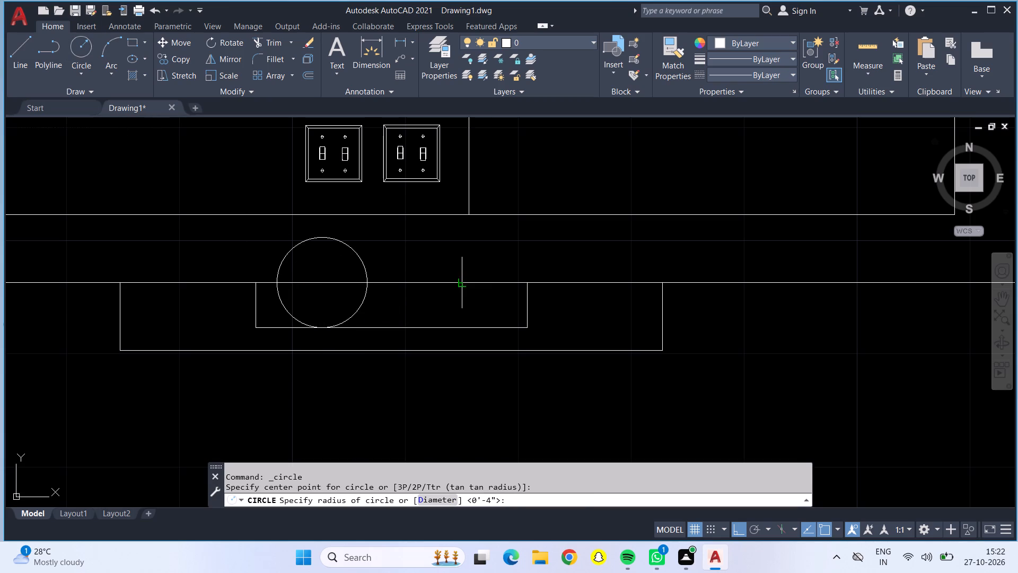
left_click(462, 325)
key("Escape")
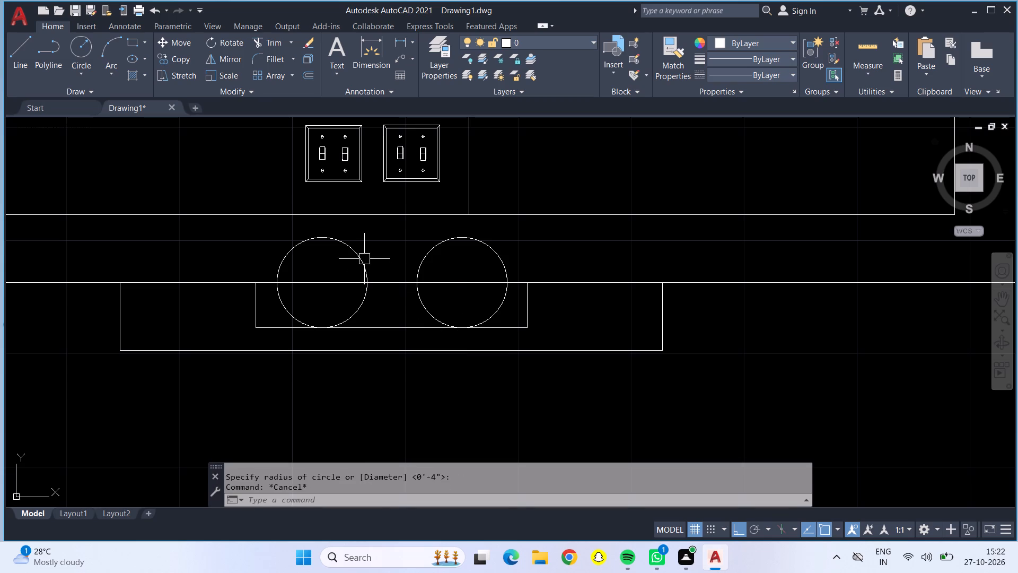
Trim the upper halves of both circles above the wall line at the left sofa room's wall unit.
left_click(267, 39)
left_click(277, 267)
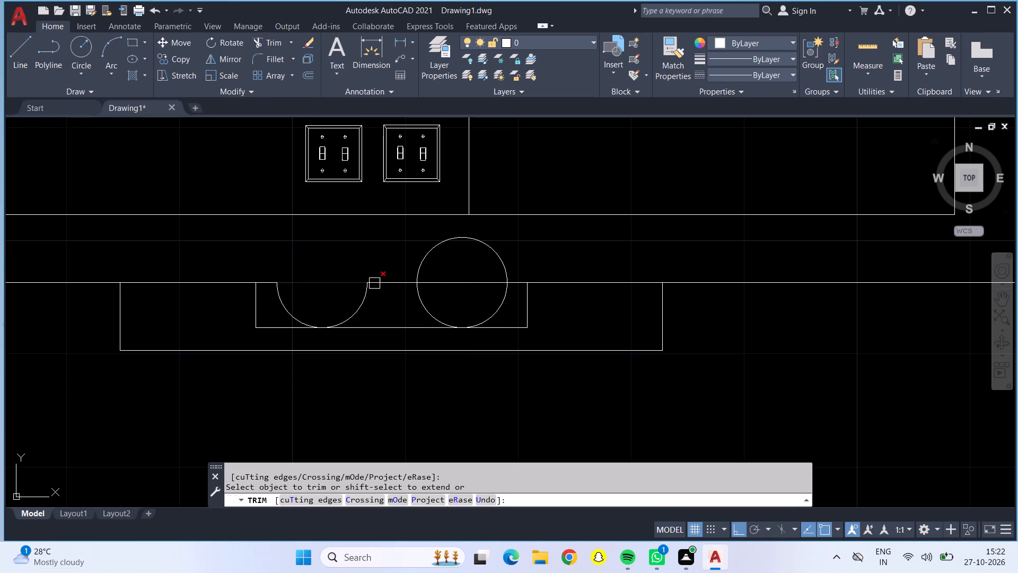
left_click(420, 265)
key("Escape")
Draw two matching circles of about 4" radius centred on the wall line, within the inner rectangle of the right sofa room's wall unit.
scroll(389, 277, "down", 1)
scroll(389, 277, "up", 1)
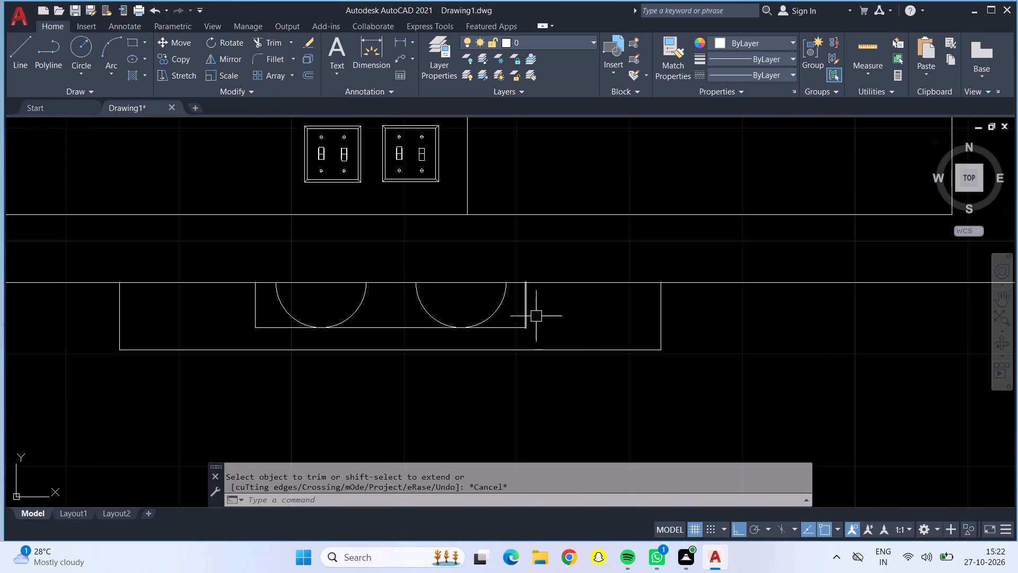
scroll(598, 353, "down", 3)
scroll(706, 364, "down", 1)
middle_click_drag(702, 366, 170, 327)
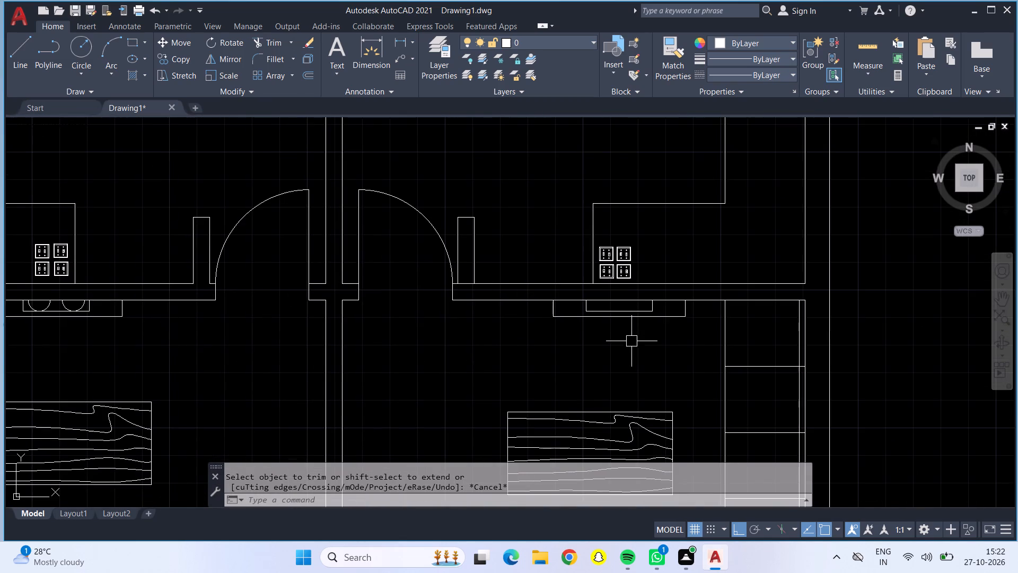
middle_click_drag(632, 348, 438, 361)
left_click(83, 43)
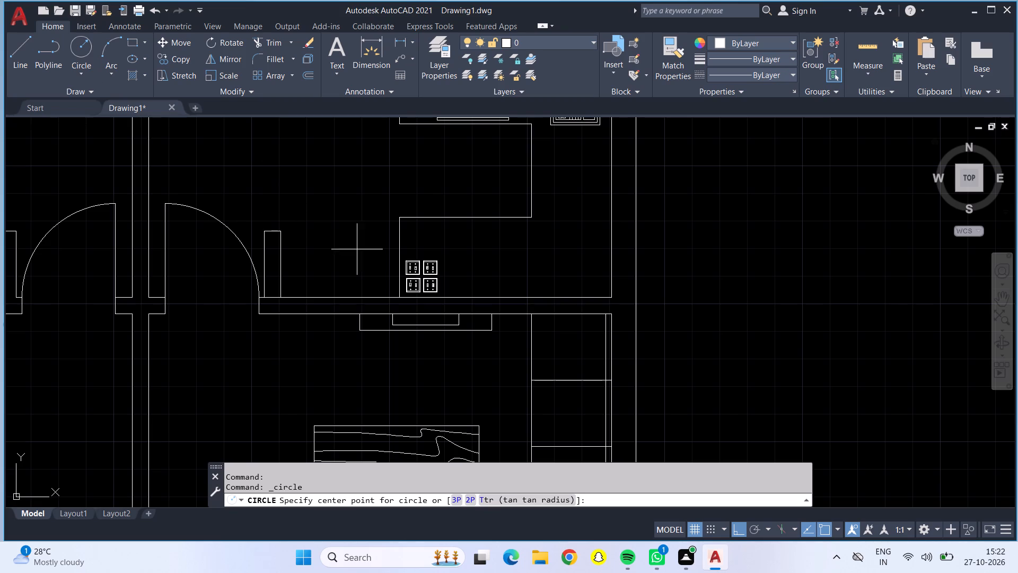
scroll(402, 313, "down", 1)
scroll(402, 313, "up", 4)
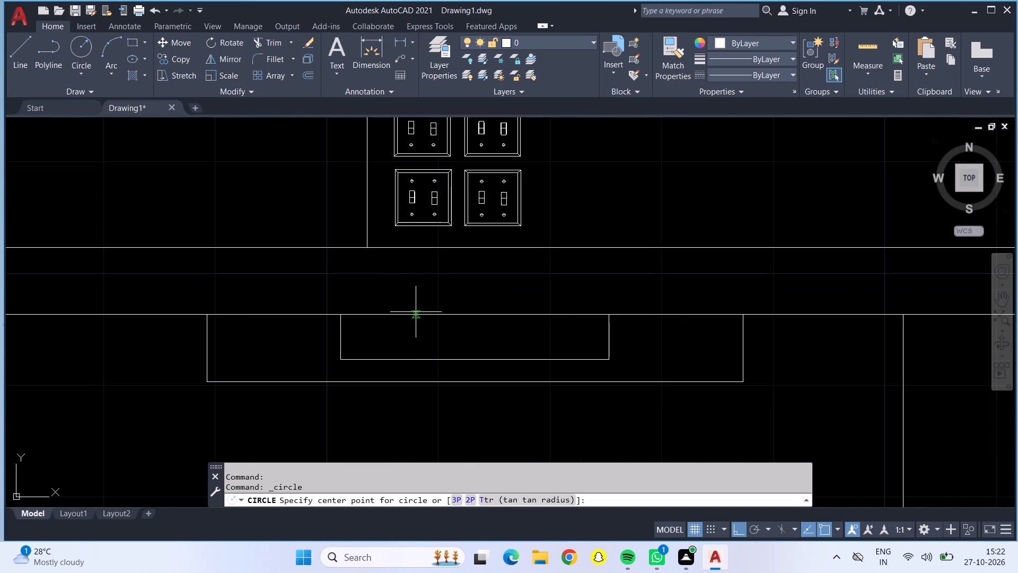
left_click(417, 312)
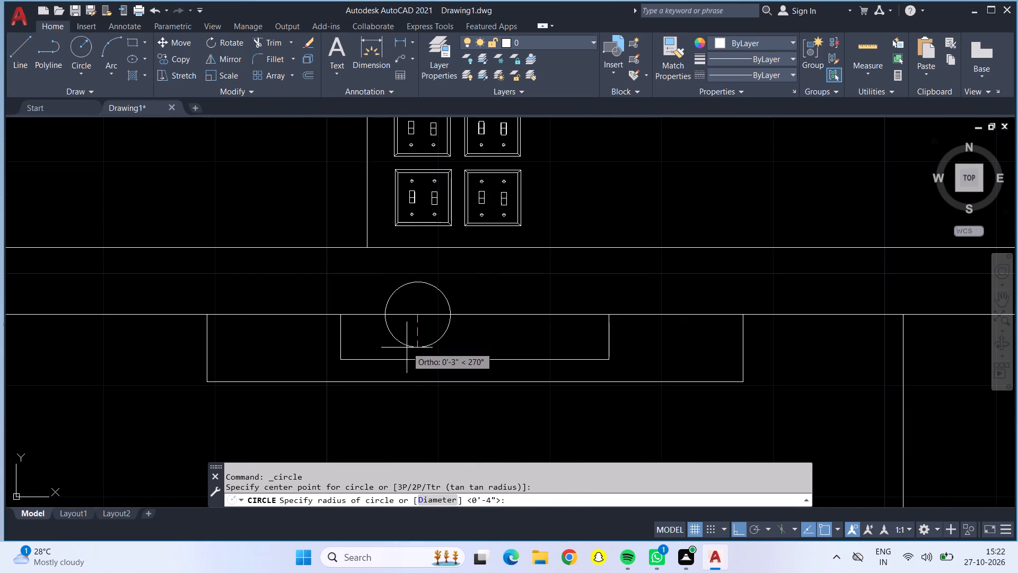
left_click(419, 358)
left_click(78, 38)
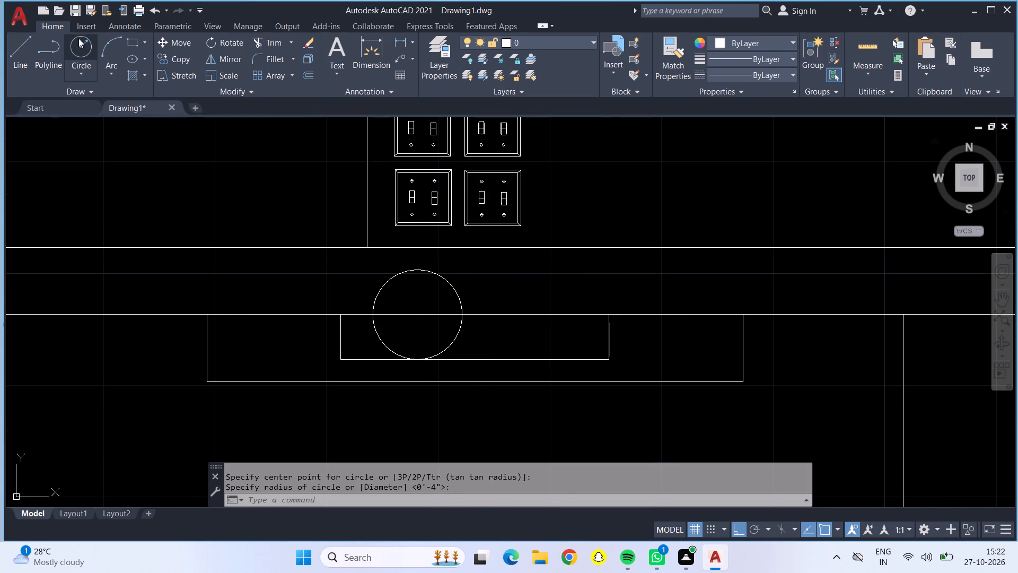
left_click(548, 313)
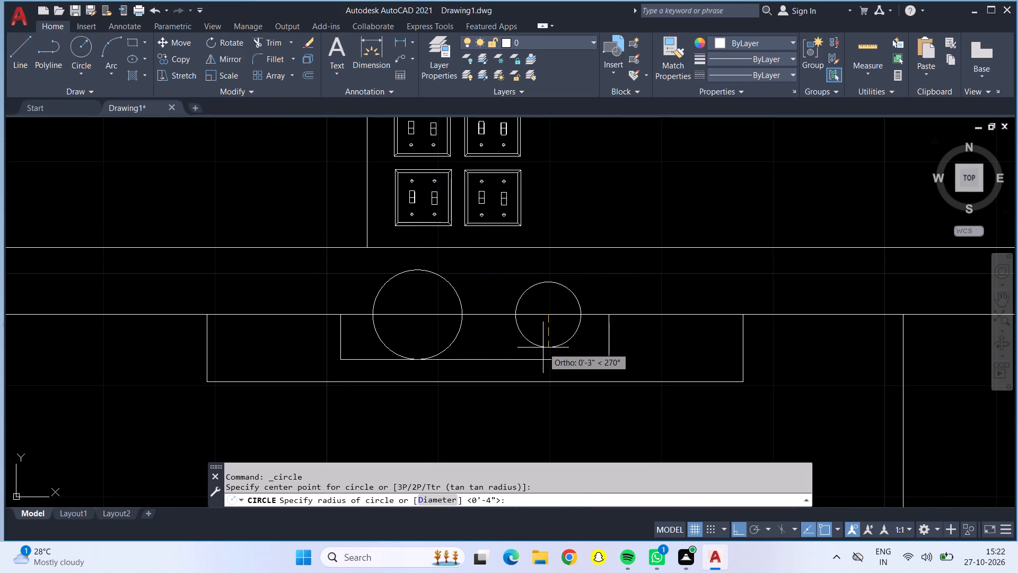
left_click(548, 360)
key("Escape")
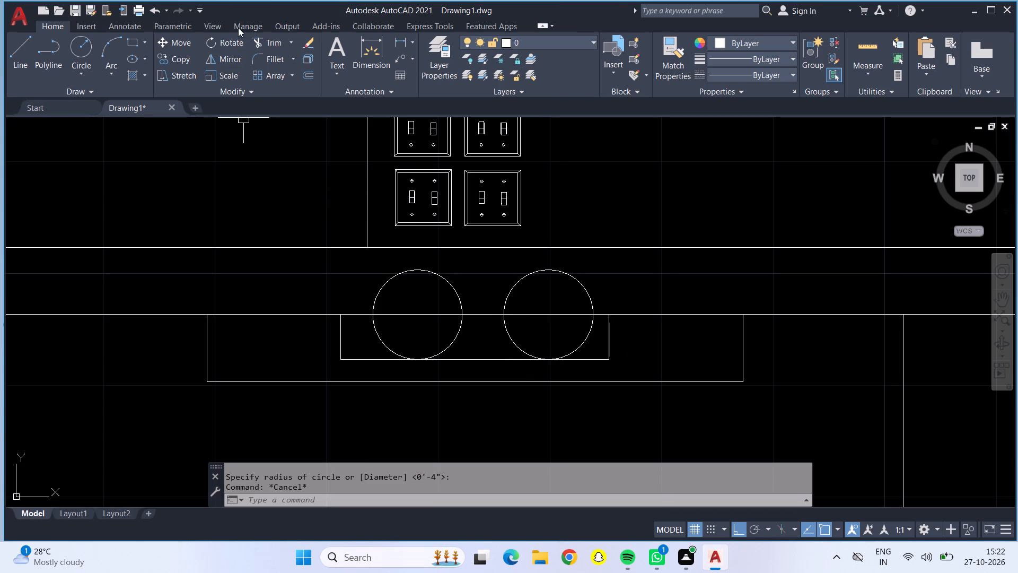
Trim the upper halves of both circles above the wall line at the right sofa room's wall unit.
left_click(269, 44)
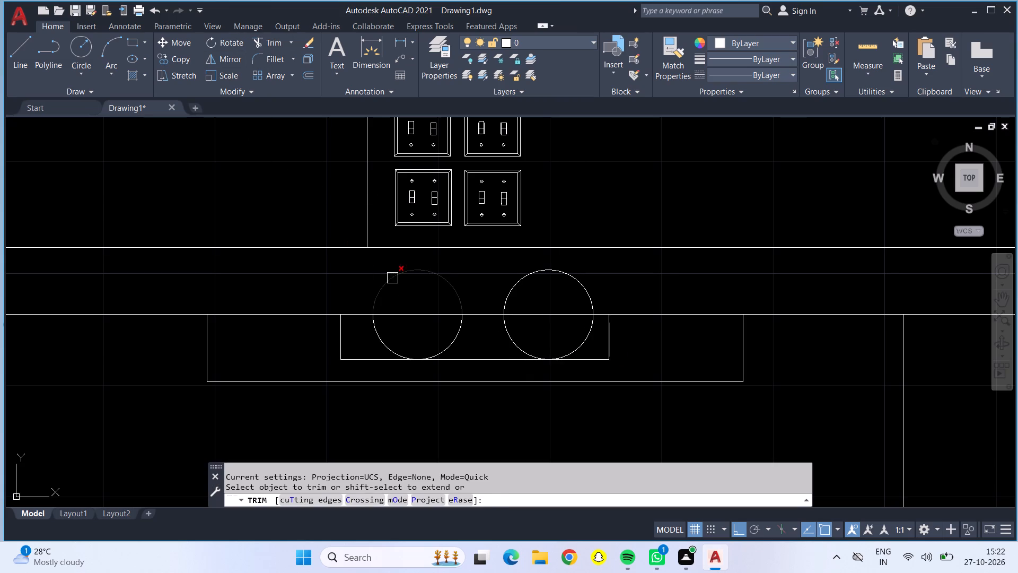
left_click_drag(392, 278, 400, 280)
left_click(515, 287)
scroll(517, 285, "up", 1)
scroll(517, 285, "down", 6)
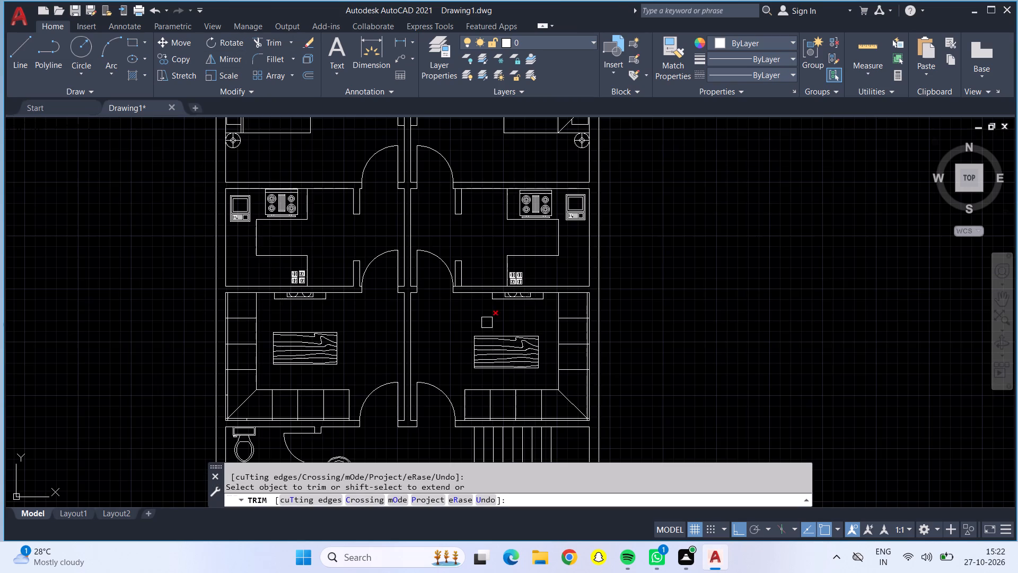
middle_click_drag(368, 320, 404, 361)
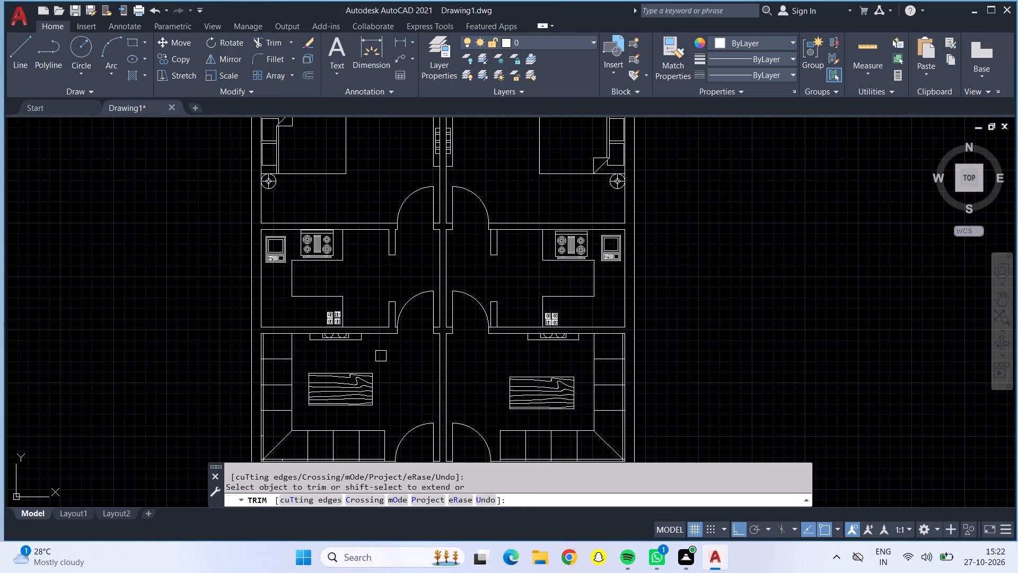
scroll(397, 356, "down", 1)
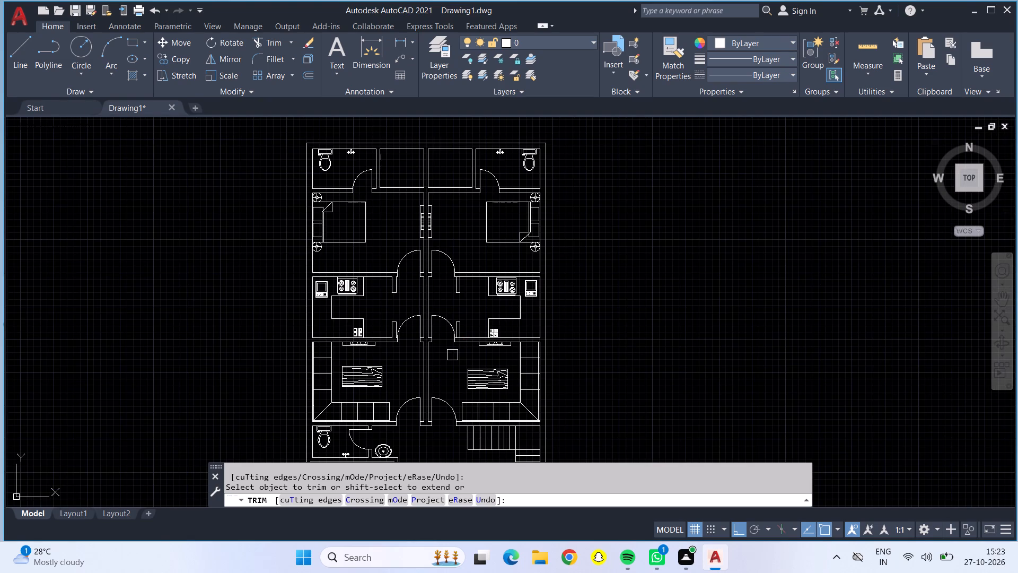
middle_click_drag(451, 355, 449, 319)
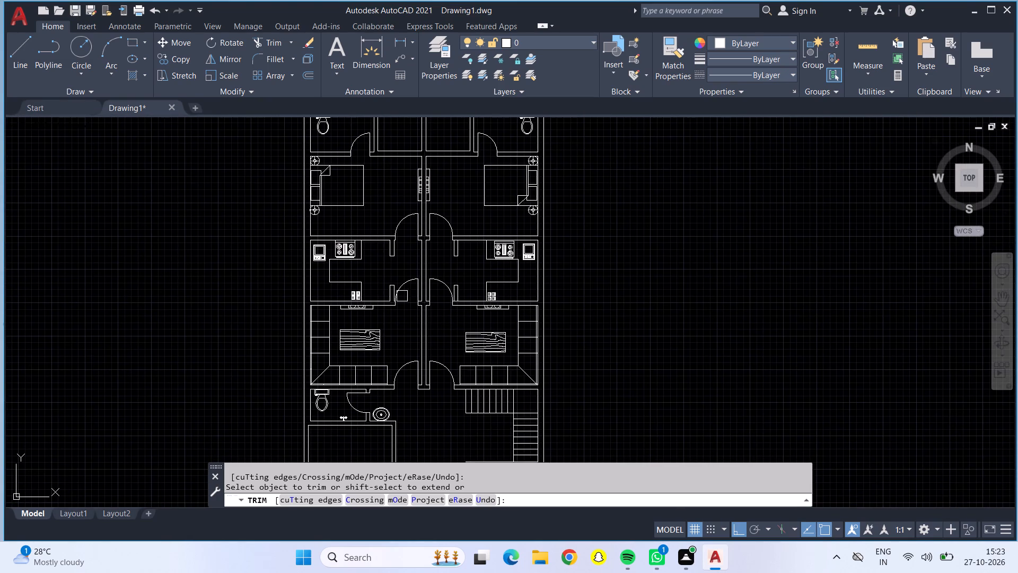
scroll(398, 290, "up", 3)
scroll(428, 349, "down", 2)
scroll(496, 374, "down", 2)
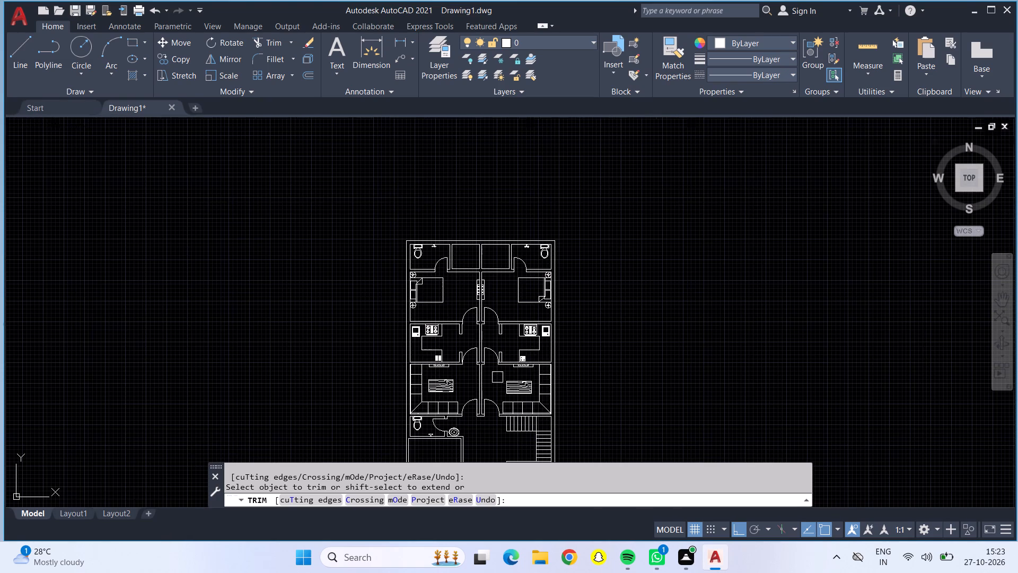
key("Escape")
Draw an upright 4' by 9" rectangle with the Line tool in the empty space to the right of the floor plan.
middle_click_drag(677, 346, 660, 303)
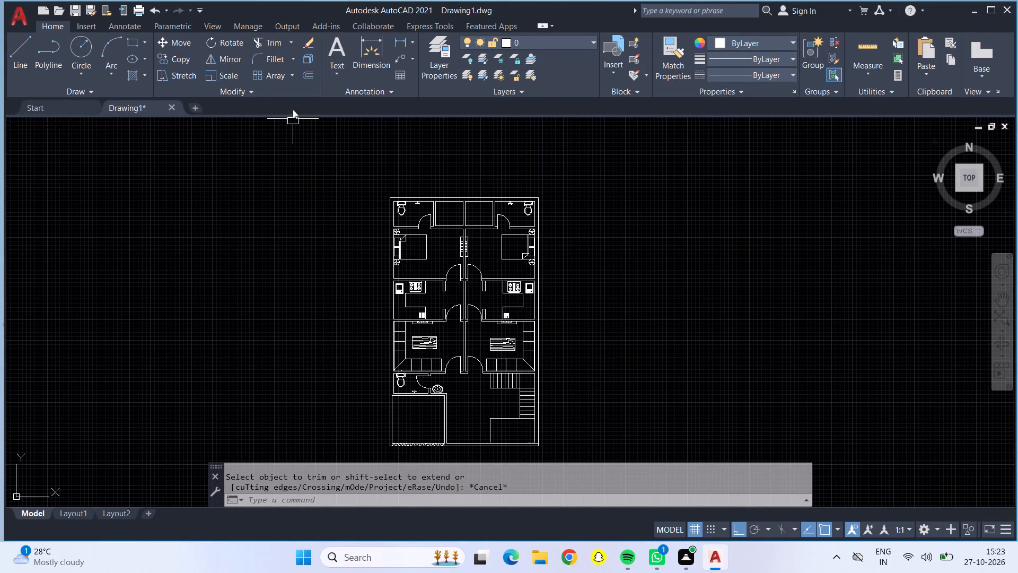
left_click(27, 58)
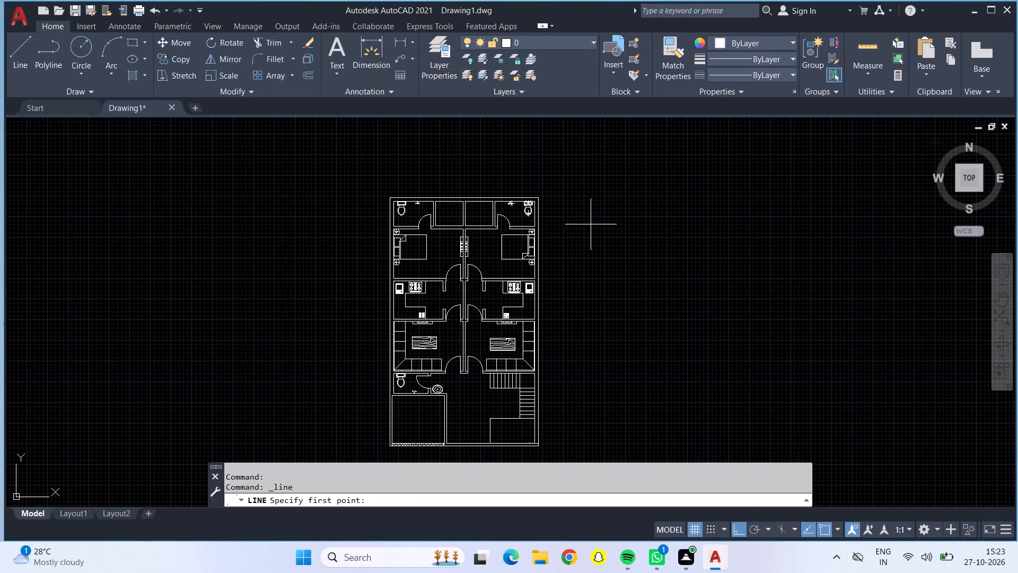
left_click_drag(658, 194, 656, 201)
type("4'")
key("Return")
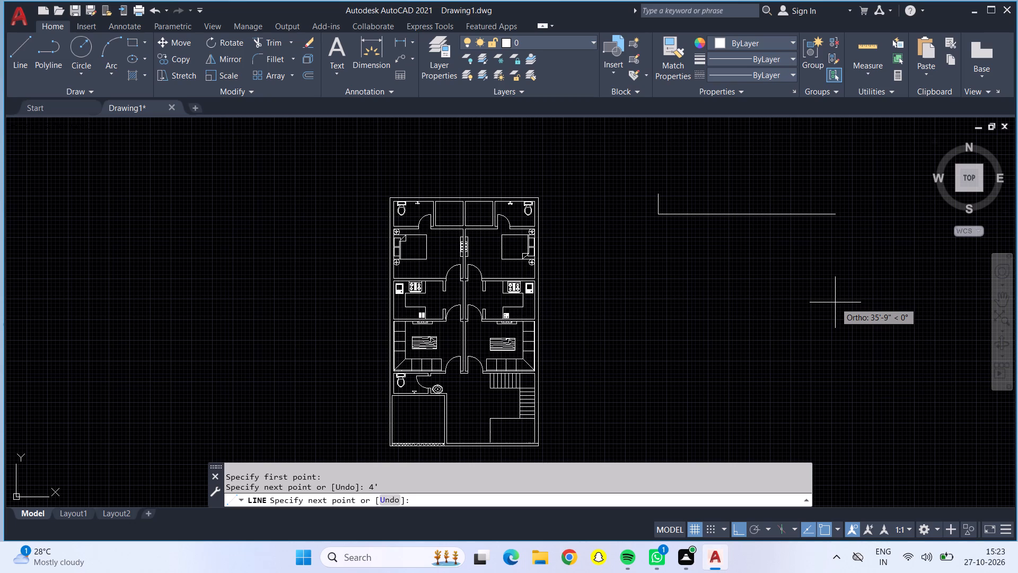
key("2")
key("BackSpace")
type("9\"")
key("Return")
key("backslash")
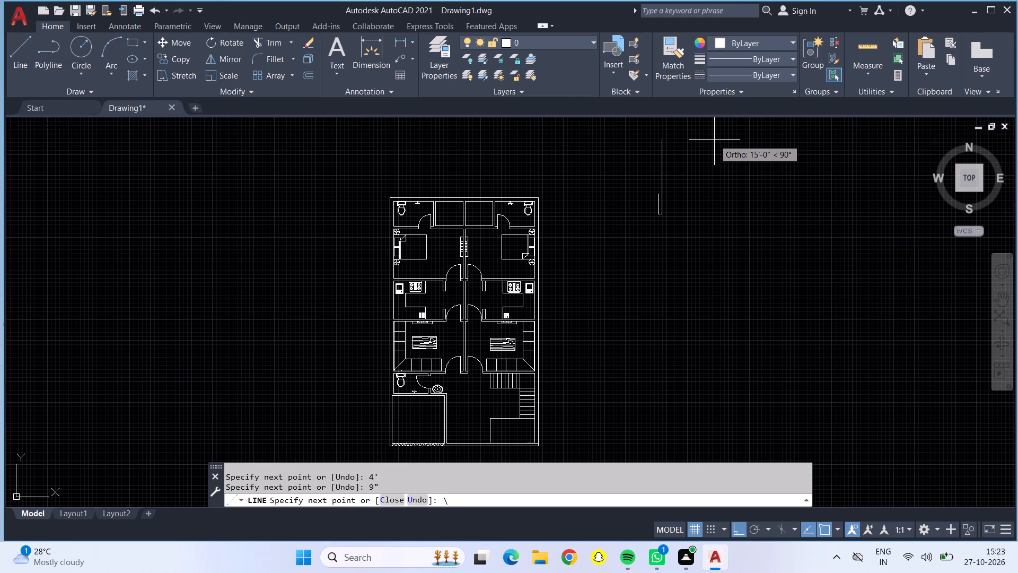
type("4'")
key("Return")
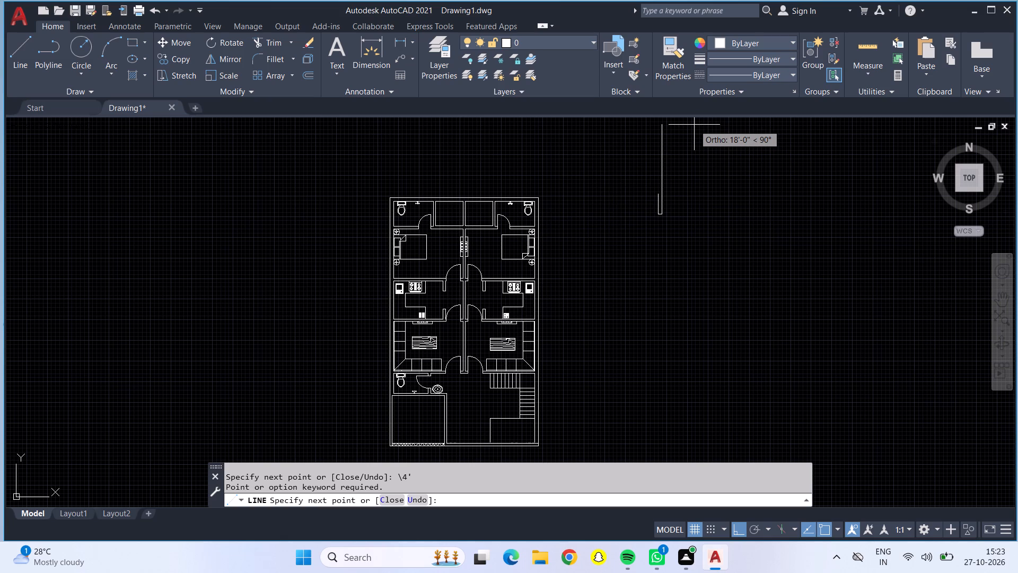
type("4'")
key("Return")
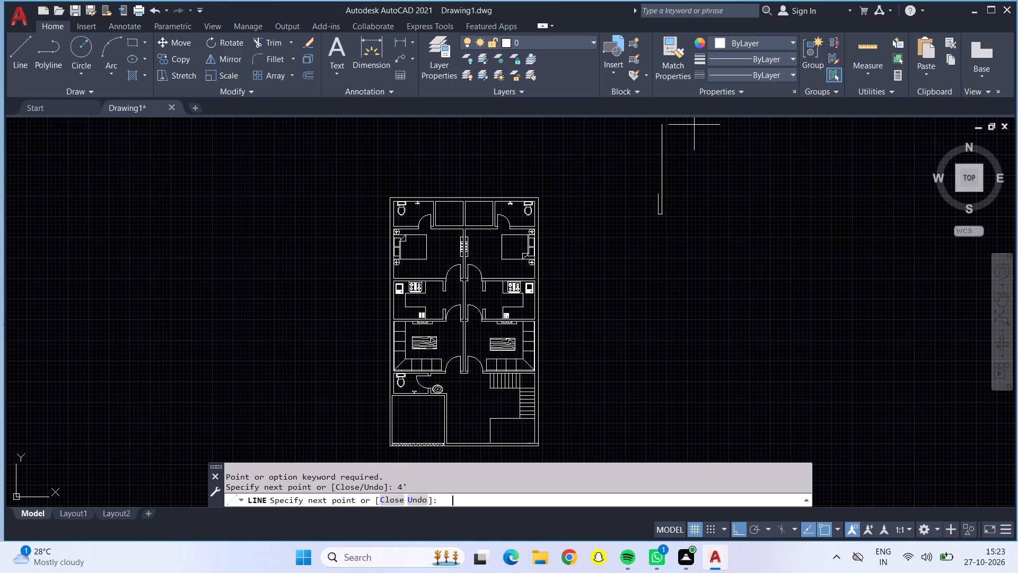
type("9\"")
key("Return")
key("Return")
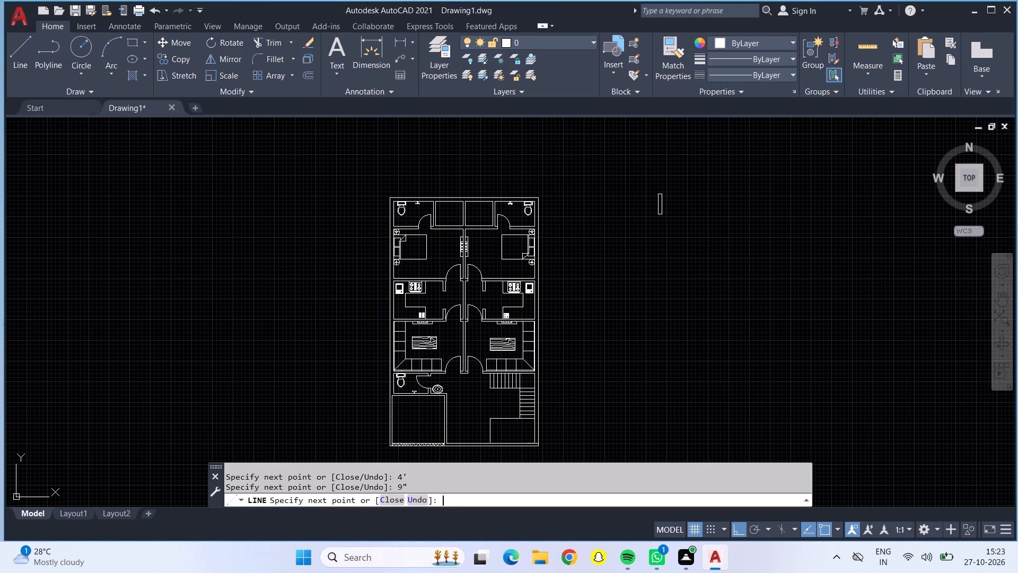
key("Escape")
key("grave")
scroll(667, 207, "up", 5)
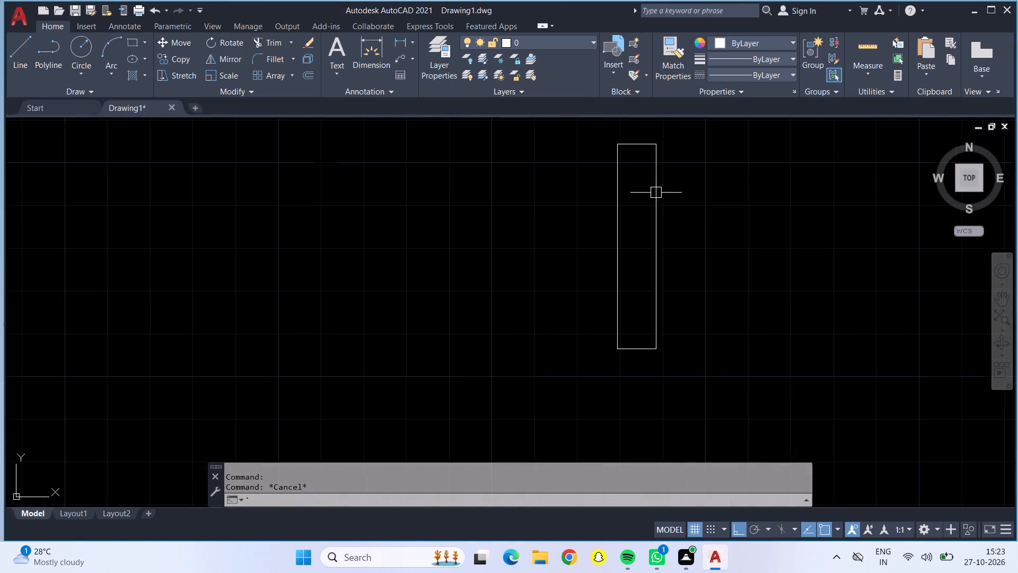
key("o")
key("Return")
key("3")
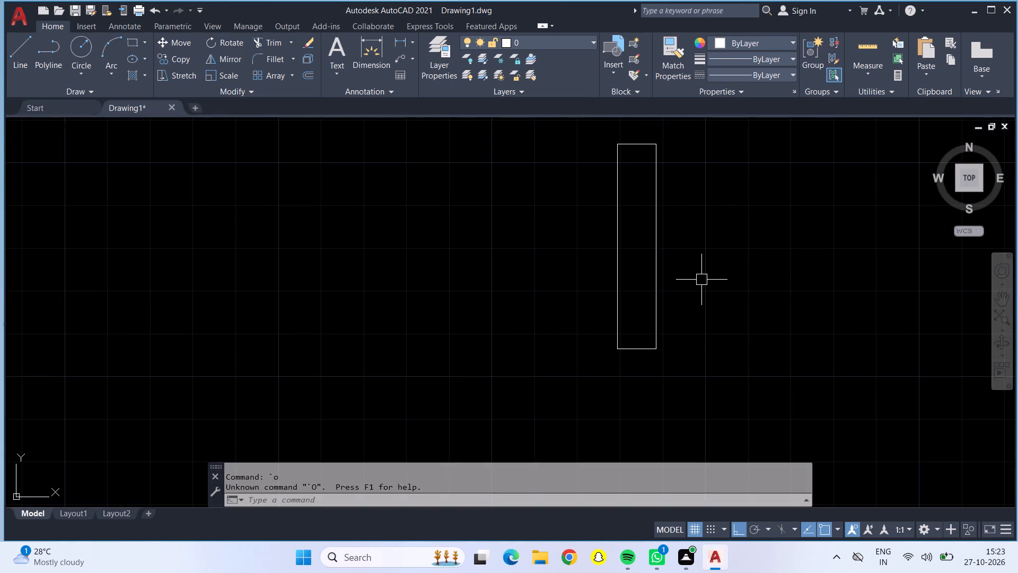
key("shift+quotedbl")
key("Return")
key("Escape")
Offset both long sides of the upright 4' by 9" rectangle 3" inward to form a window symbol.
key("o")
key("Return")
key("3")
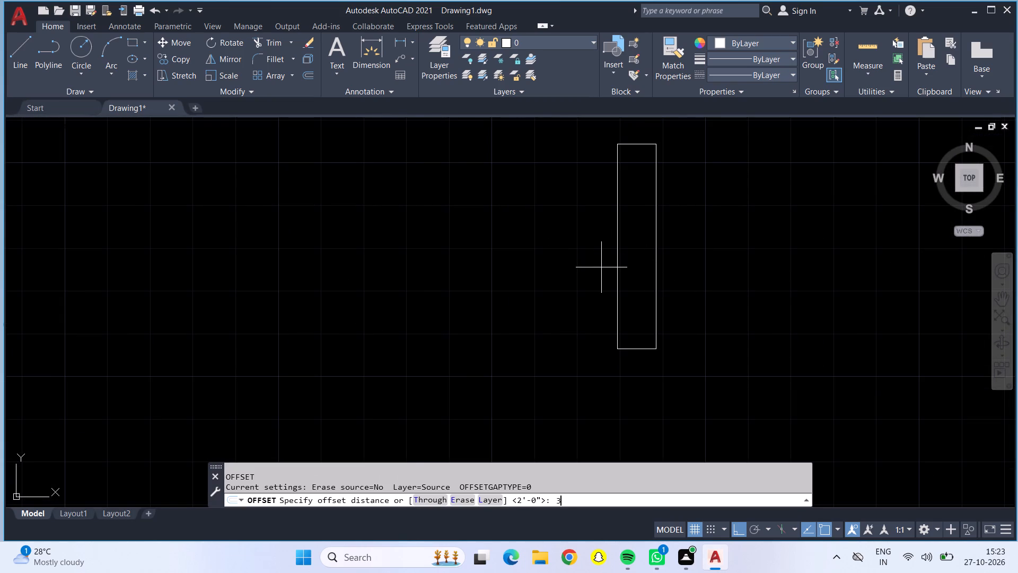
key("shift+quotedbl")
key("Return")
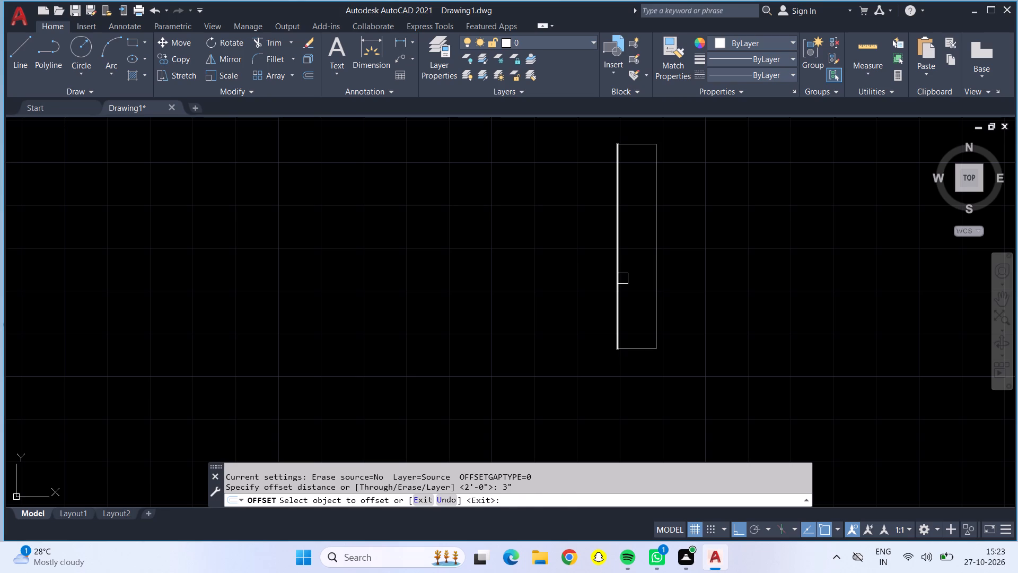
left_click(620, 277)
left_click(639, 284)
left_click(658, 289)
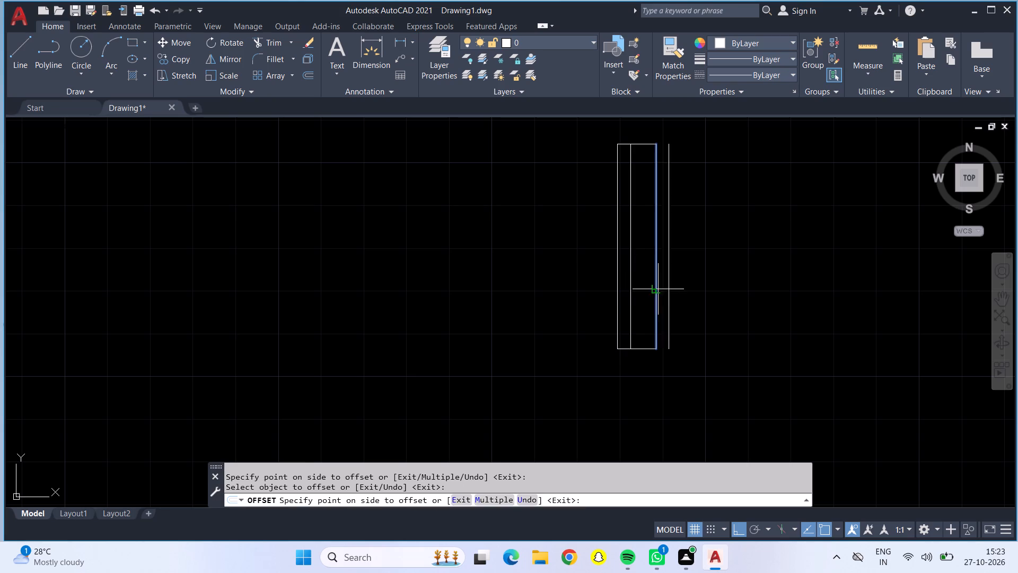
left_click(613, 280)
key("Escape")
key("Escape")
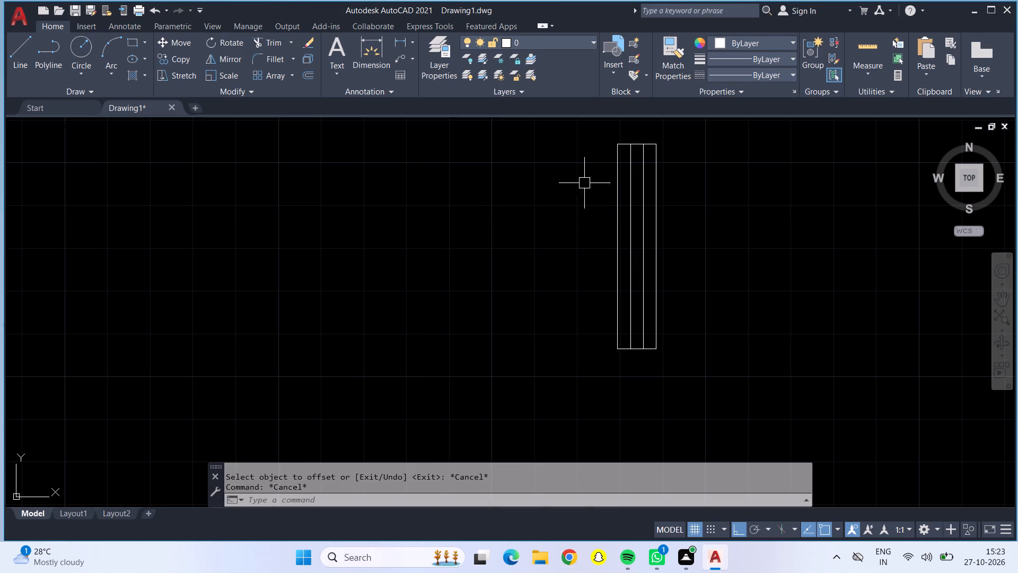
Copy the window symbol by its left side's midpoint, with Ortho off, into the outer walls behind the right and left bedrooms' beds.
left_click_drag(593, 110, 593, 118)
left_click_drag(597, 127, 639, 150)
left_click_drag(745, 398, 731, 391)
left_click(187, 62)
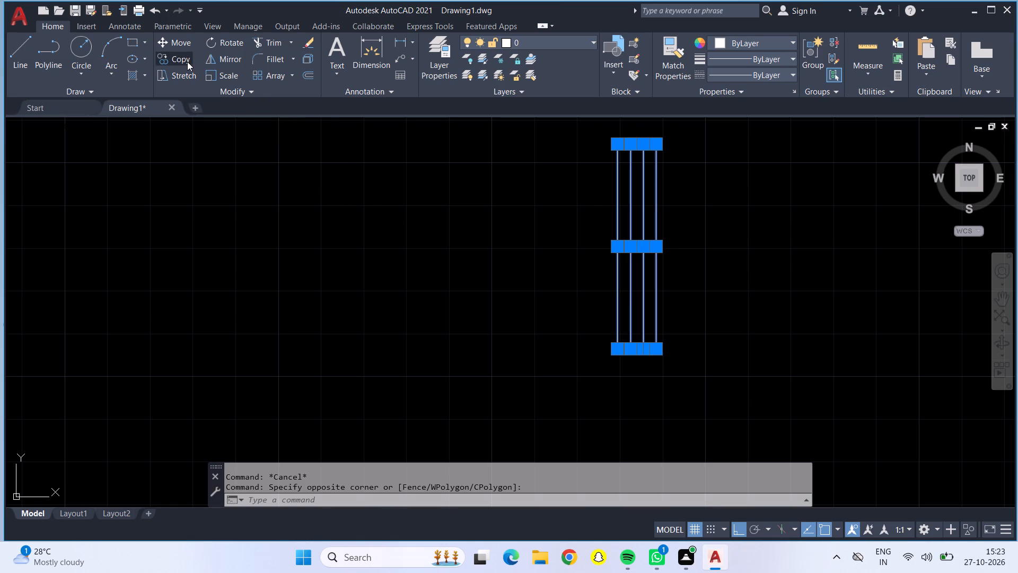
left_click(616, 261)
scroll(348, 331, "down", 4)
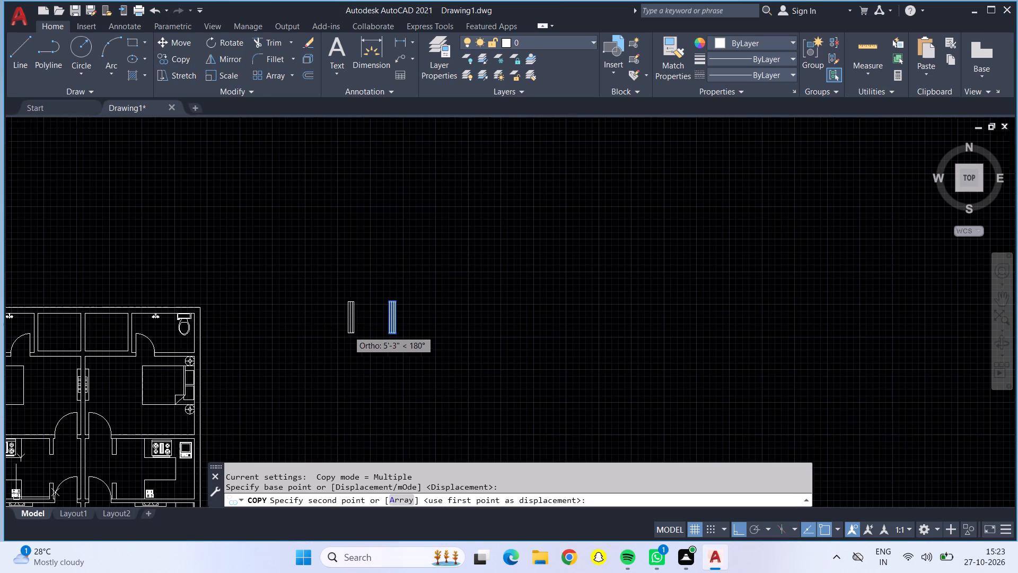
key("F8")
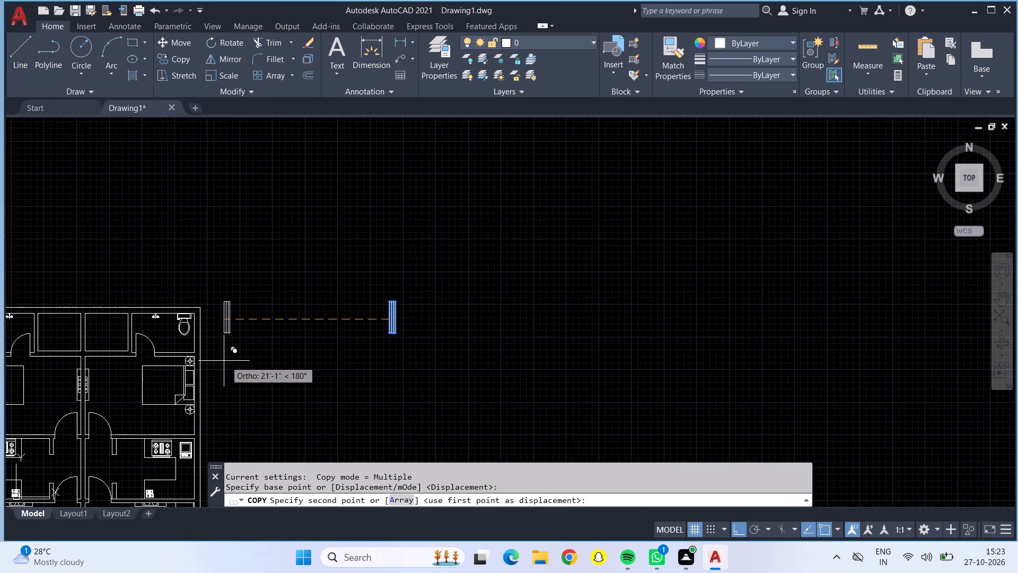
scroll(198, 383, "up", 4)
middle_click_drag(292, 390, 541, 238)
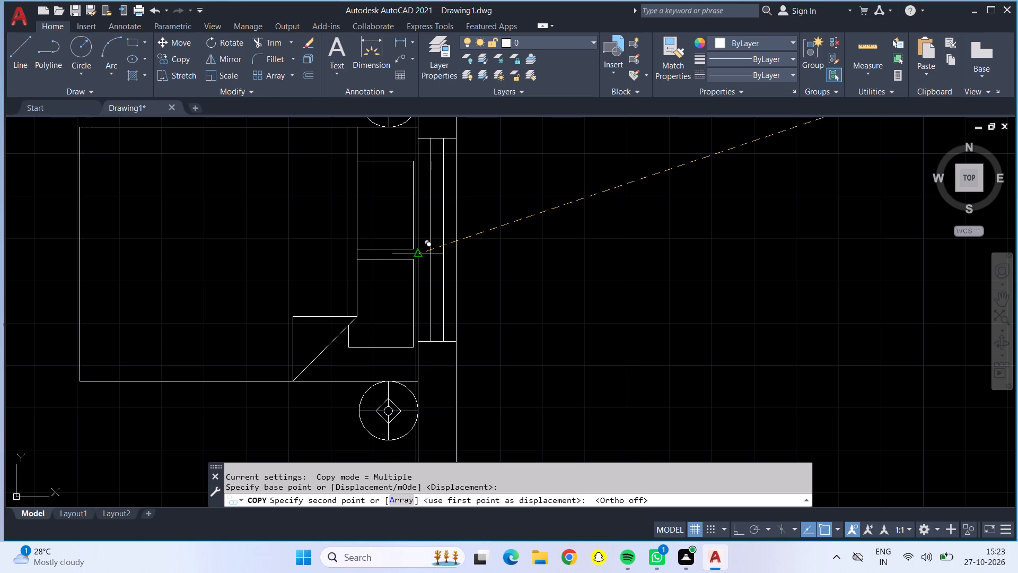
left_click(416, 255)
scroll(445, 267, "down", 3)
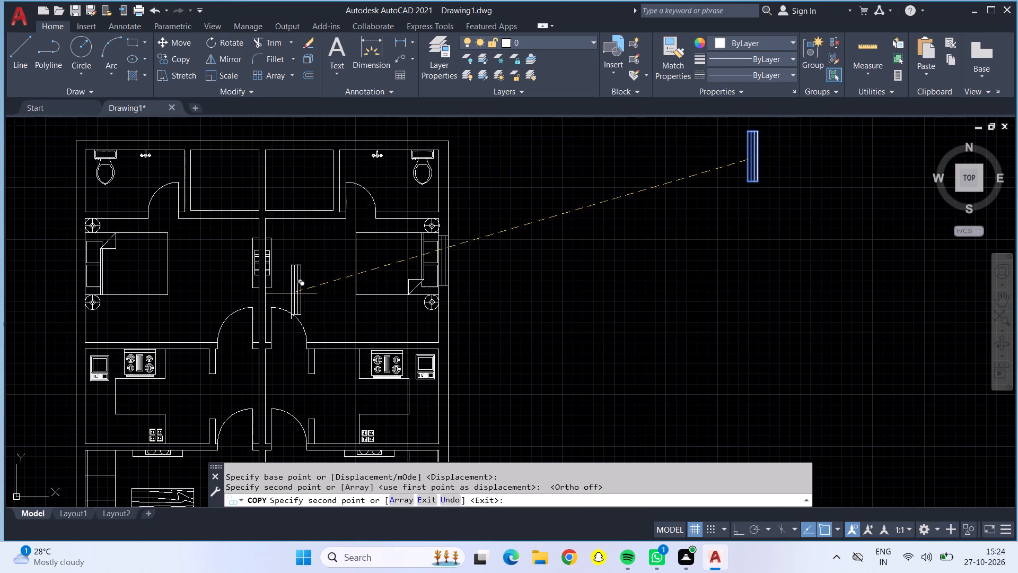
scroll(63, 269, "up", 4)
scroll(112, 264, "down", 2)
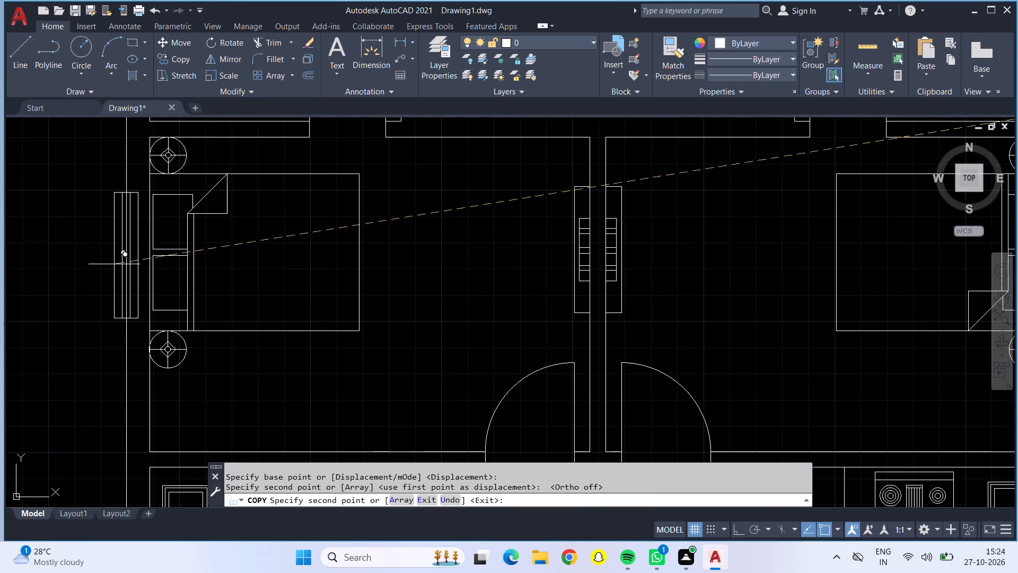
scroll(119, 257, "up", 2)
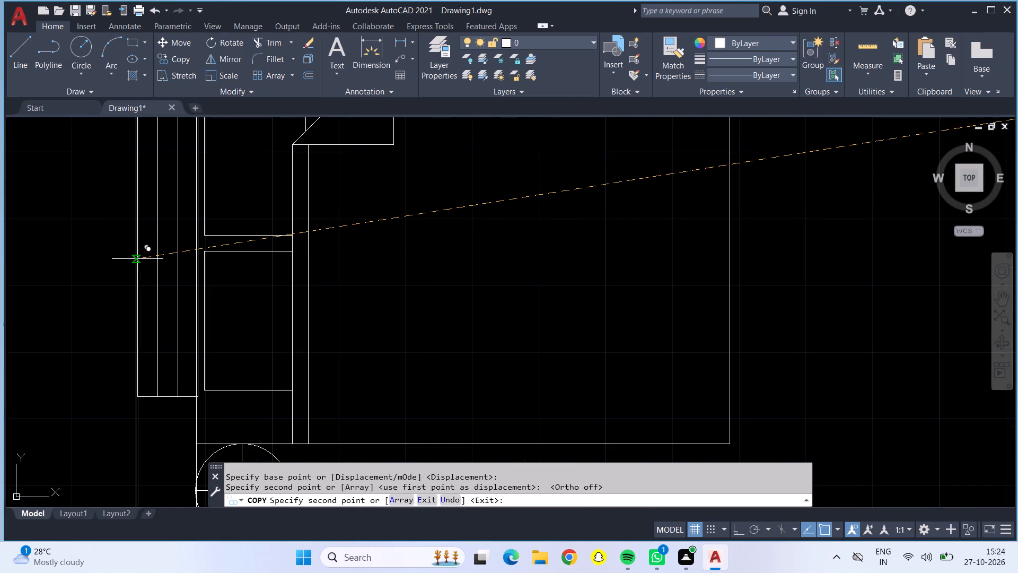
left_click(137, 259)
Place another copy of the window in the right kitchen's outer wall, beside the counter.
scroll(137, 259, "down", 4)
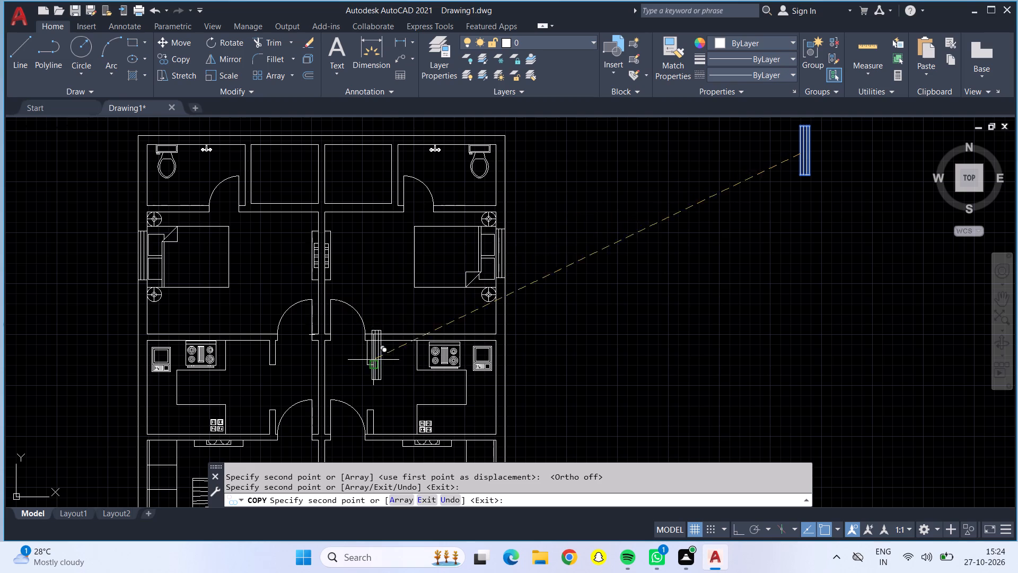
scroll(493, 405, "up", 3)
middle_click_drag(510, 389, 507, 379)
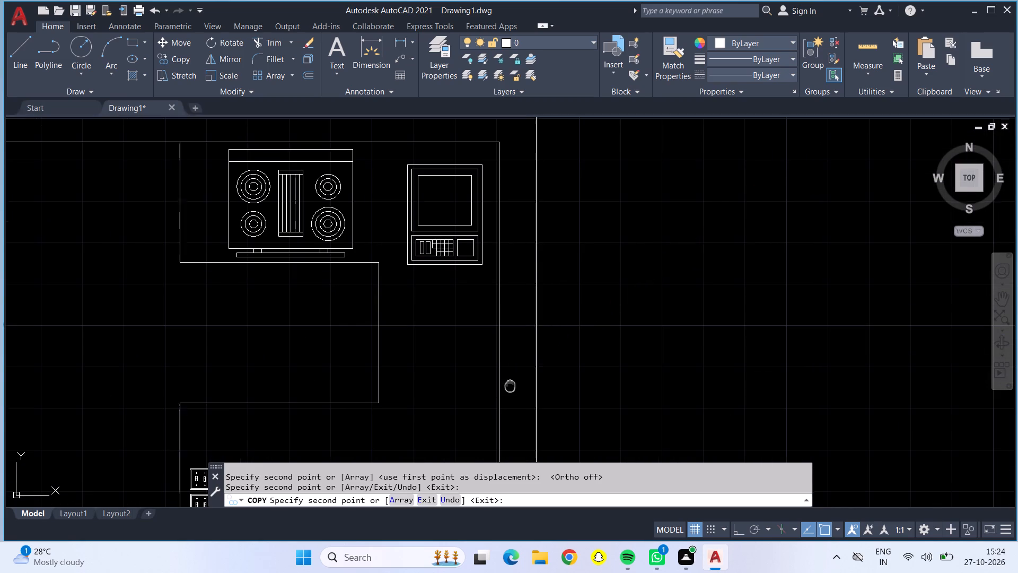
middle_click_drag(507, 379, 495, 317)
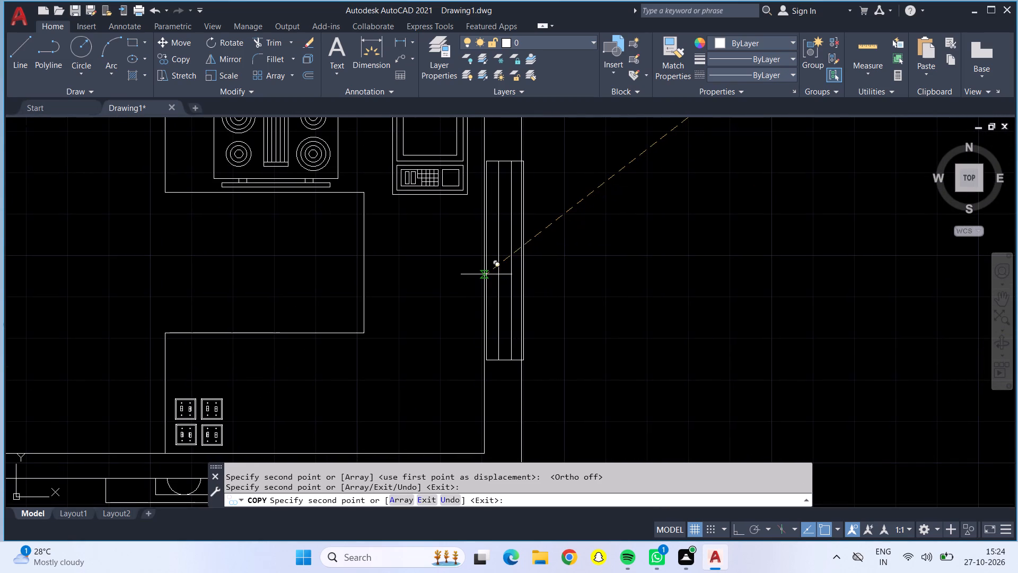
left_click(486, 273)
Place two window copies, one above the other, in the right sofa room's outer wall.
scroll(487, 273, "down", 4)
scroll(484, 408, "up", 2)
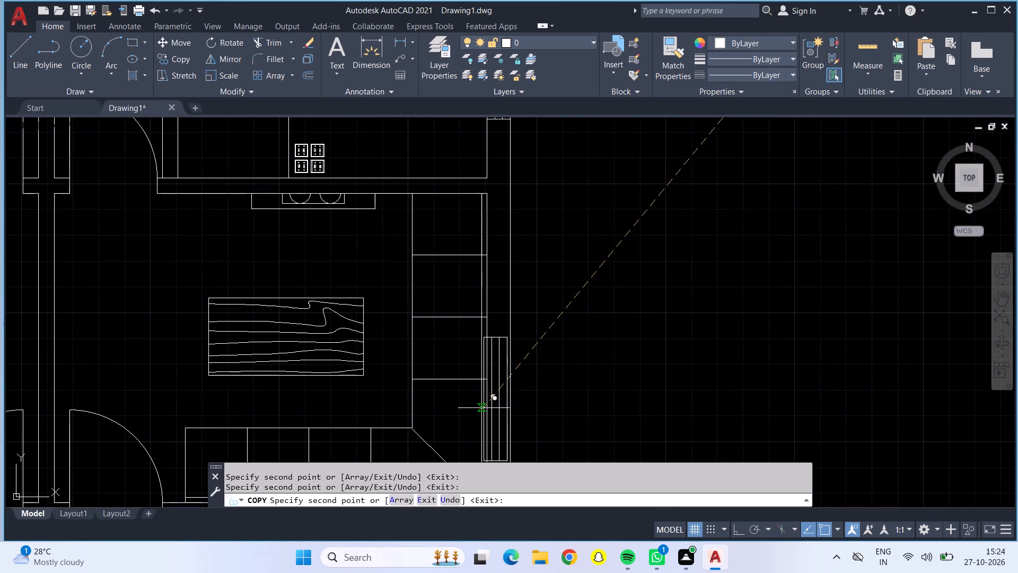
middle_click_drag(484, 407, 482, 293)
scroll(477, 196, "down", 1)
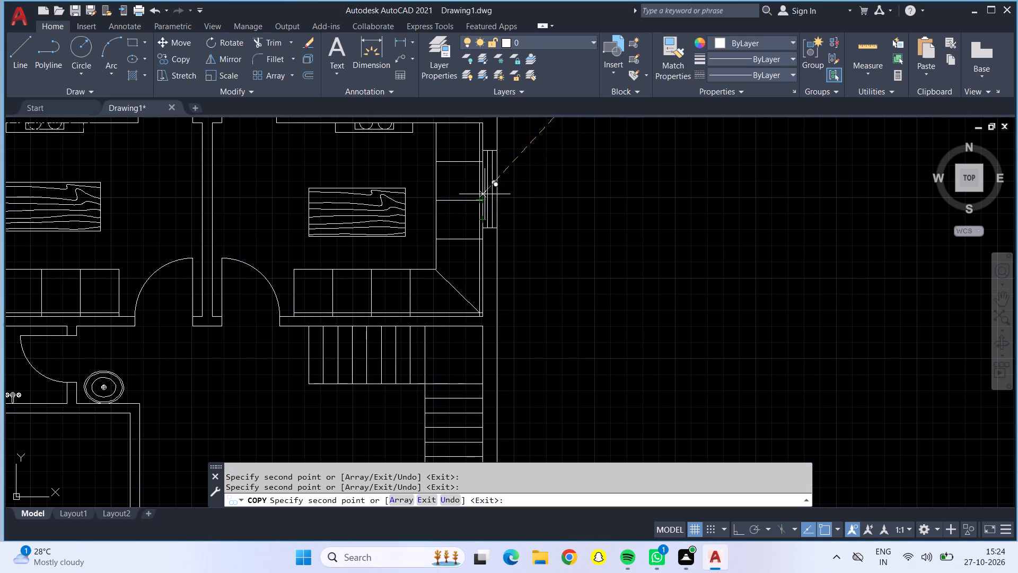
scroll(484, 179, "up", 1)
middle_click_drag(484, 179, 478, 280)
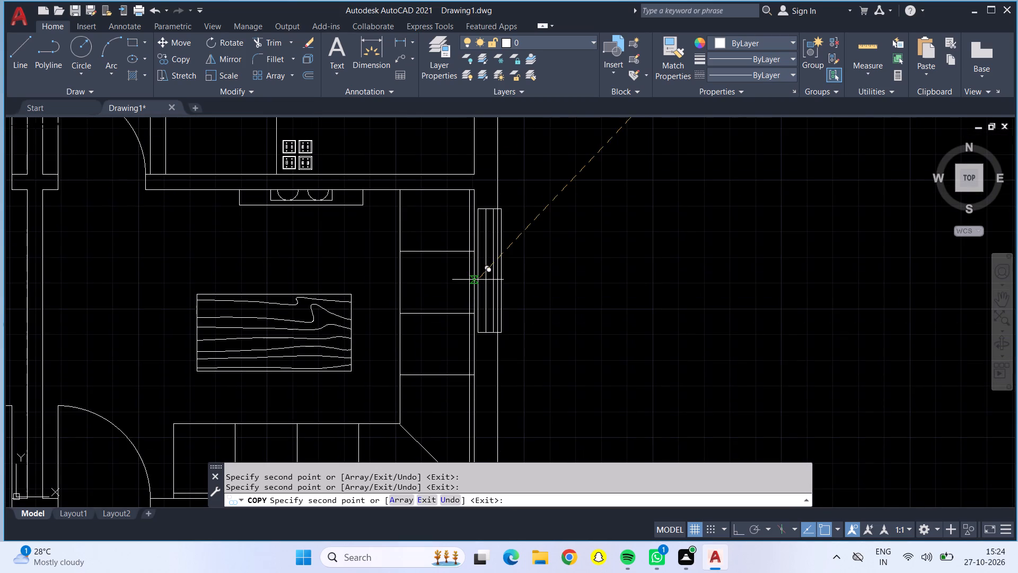
scroll(473, 280, "up", 3)
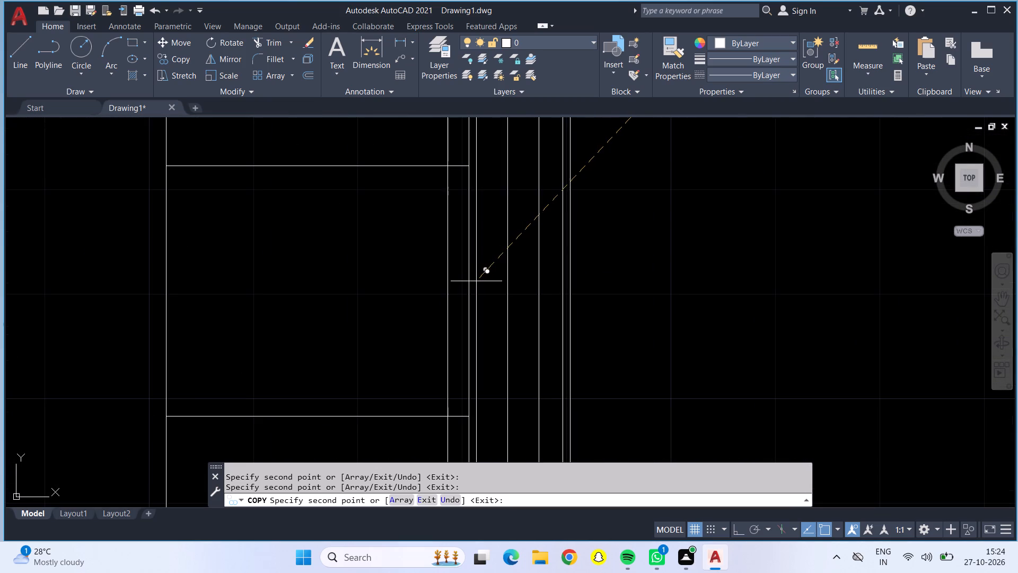
left_click(471, 276)
scroll(471, 276, "down", 4)
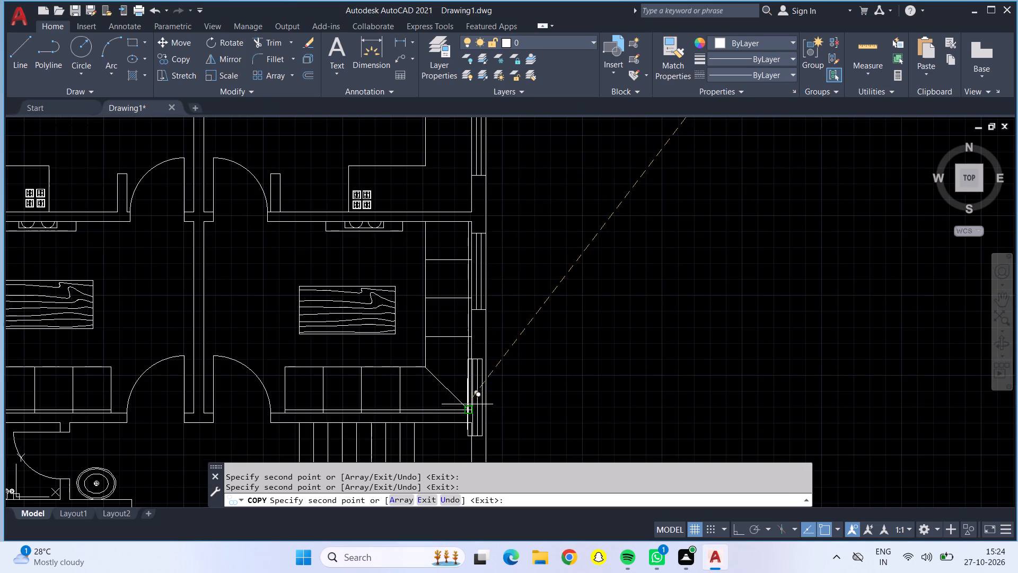
scroll(475, 386, "up", 3)
scroll(470, 373, "down", 2)
middle_click_drag(470, 373, 481, 301)
scroll(481, 301, "up", 1)
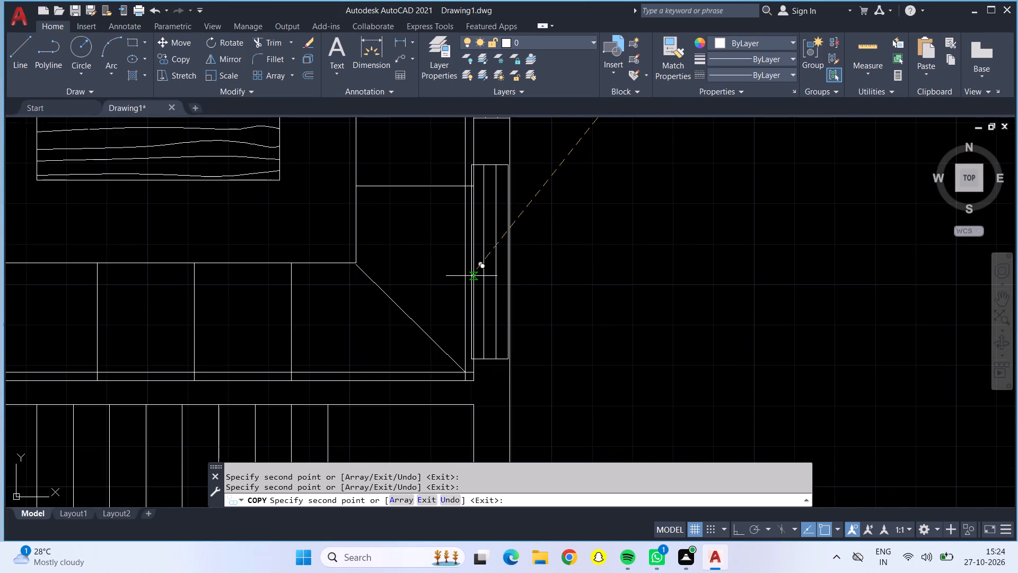
left_click(477, 275)
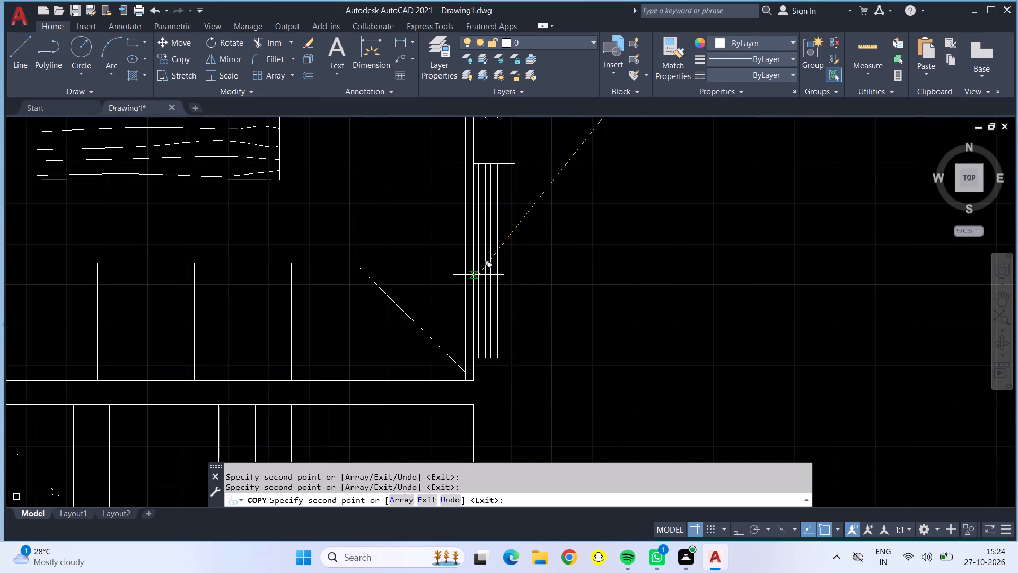
Place two window copies, one above the other, in the left sofa room's outer wall.
scroll(478, 275, "down", 2)
scroll(554, 302, "down", 1)
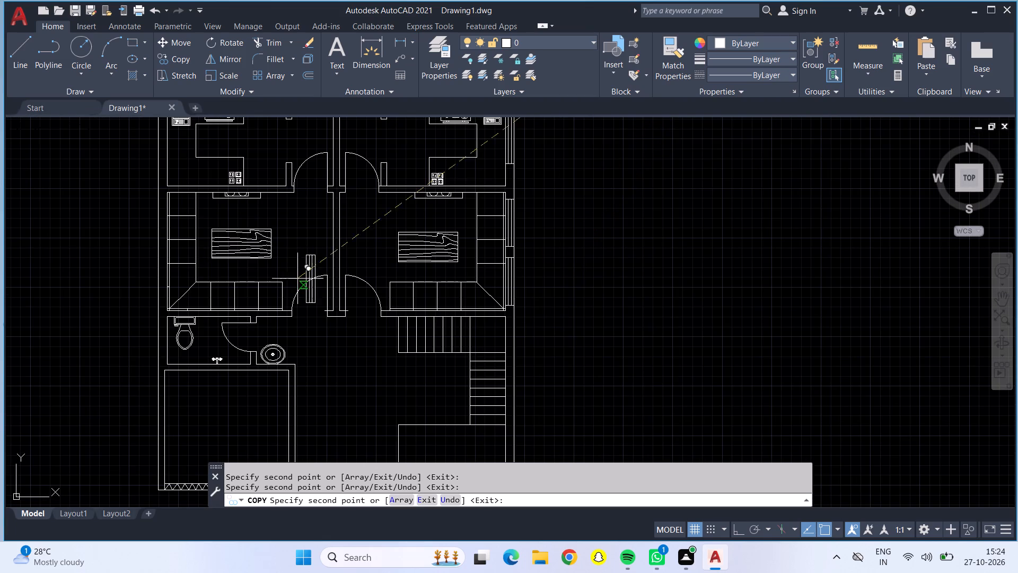
scroll(140, 211, "up", 3)
scroll(201, 249, "down", 1)
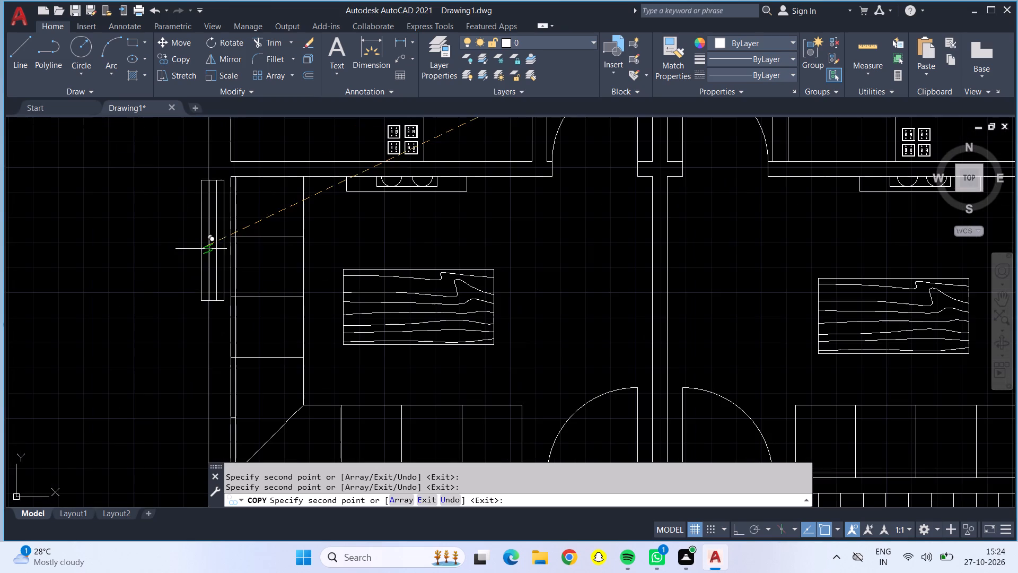
scroll(208, 261, "up", 1)
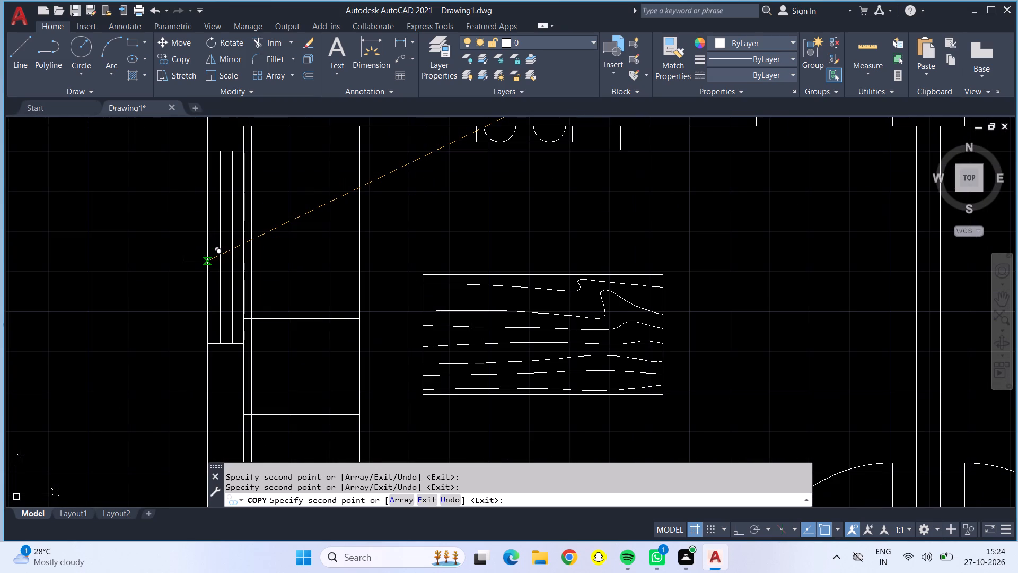
left_click(208, 261)
scroll(208, 261, "down", 2)
scroll(201, 363, "up", 2)
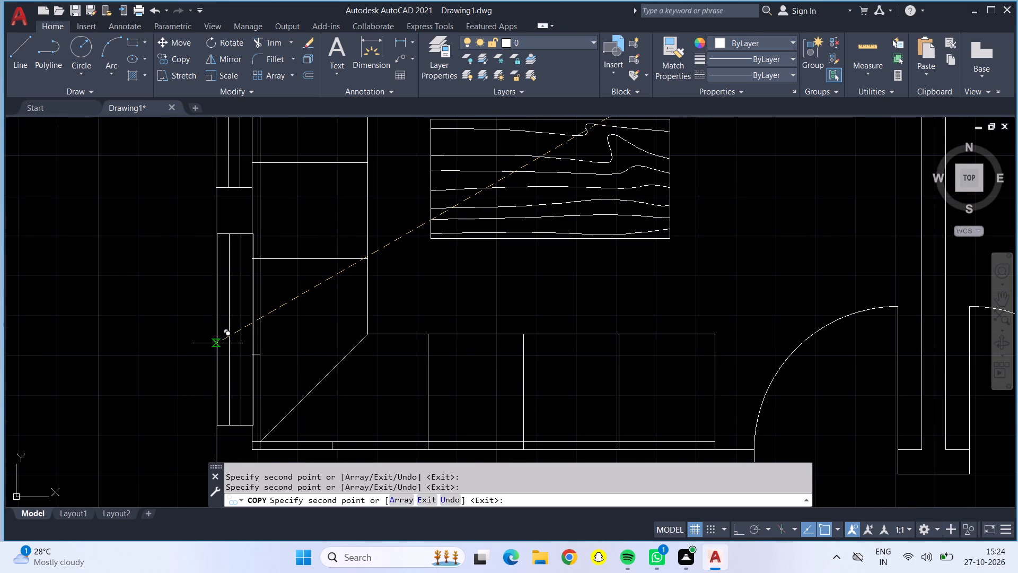
left_click(217, 343)
Place a window copy in the left kitchen's outer wall and finish copying.
scroll(217, 343, "down", 3)
scroll(210, 194, "up", 2)
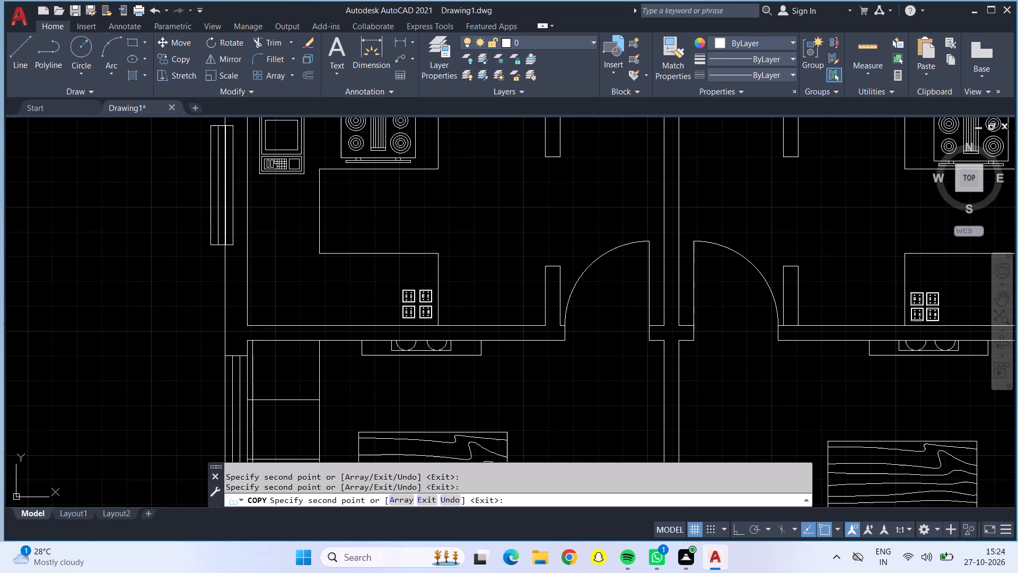
left_click(224, 207)
scroll(224, 207, "down", 3)
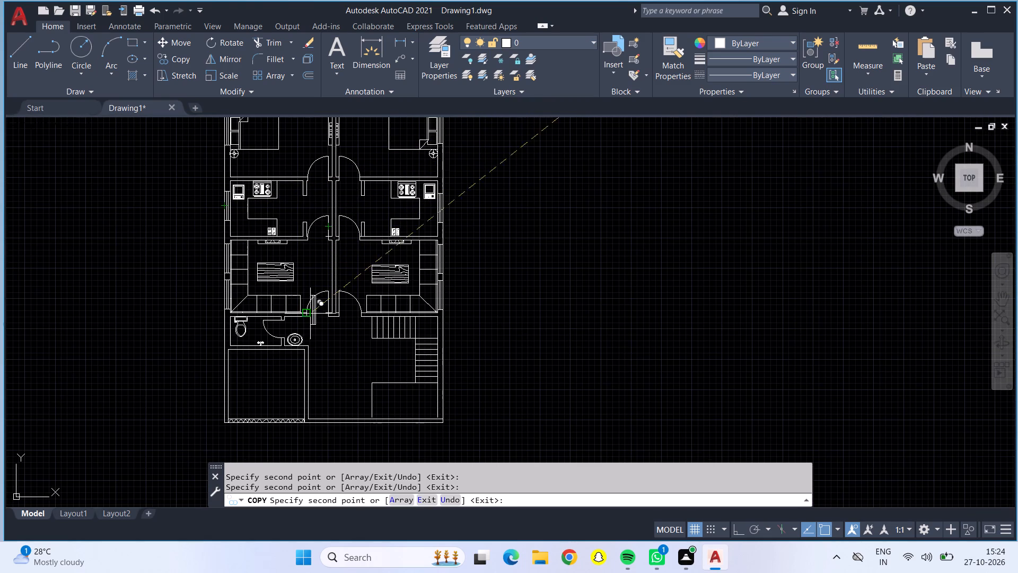
middle_click_drag(327, 376, 357, 501)
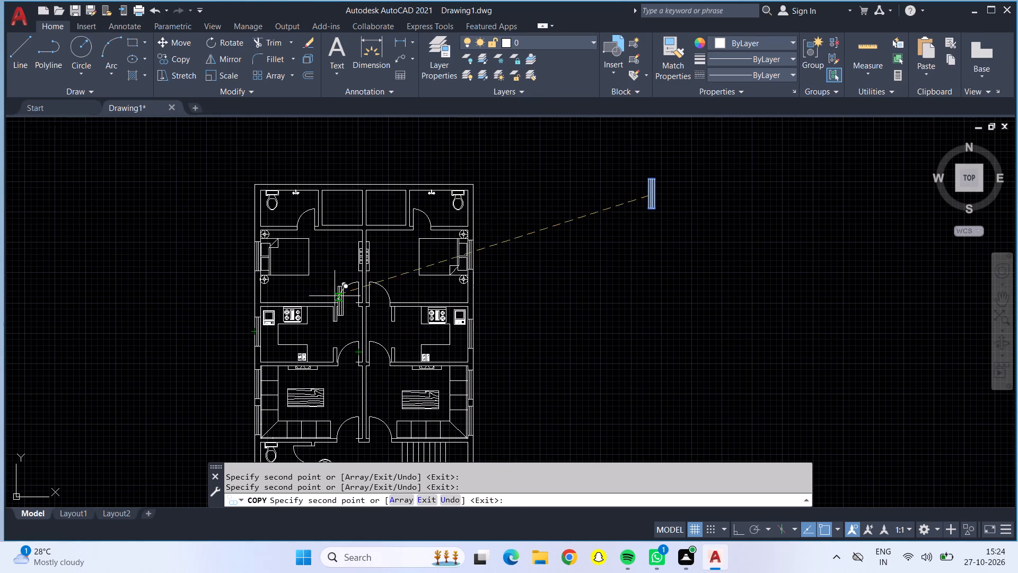
key("grave")
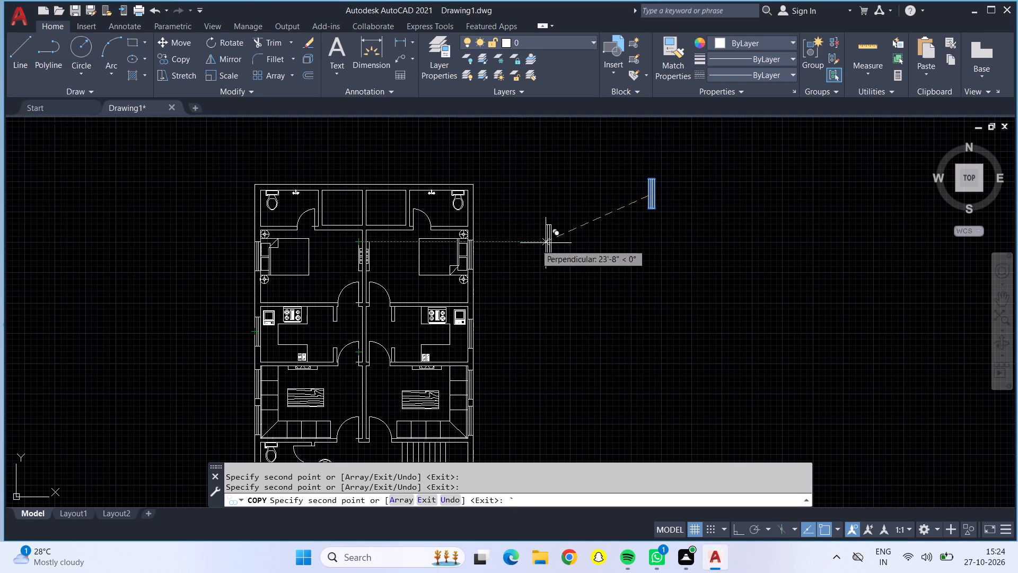
key("grave")
key("Escape")
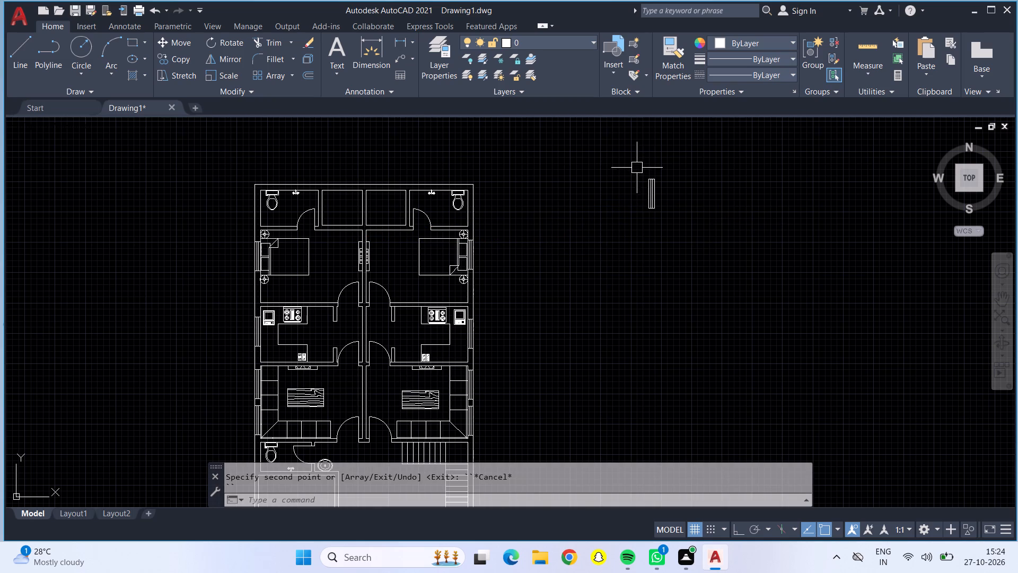
Rotate the original window symbol outside the plan a quarter turn about its lower end so it lies horizontally.
left_click(637, 166)
left_click(725, 258)
left_click(231, 46)
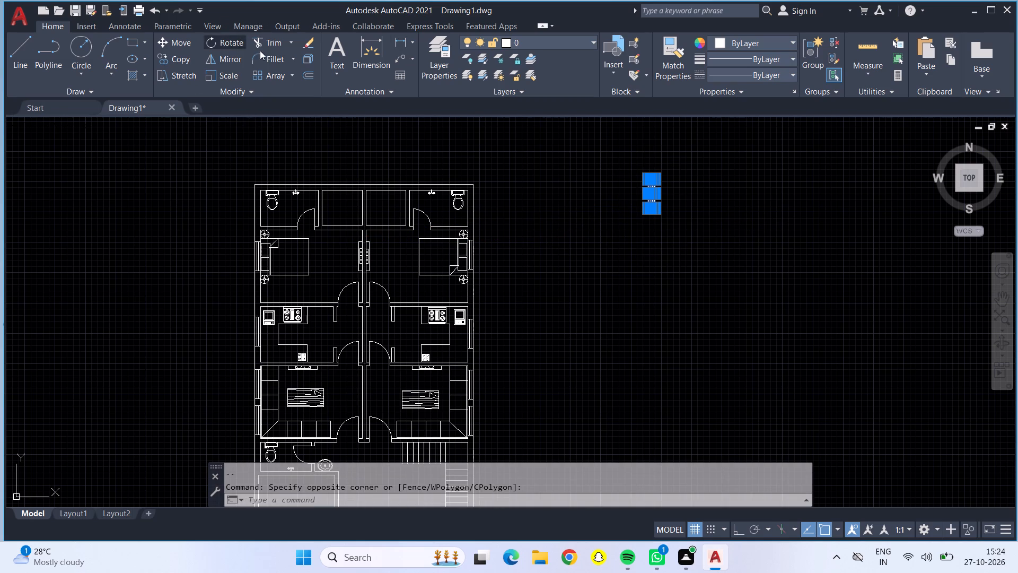
left_click(657, 209)
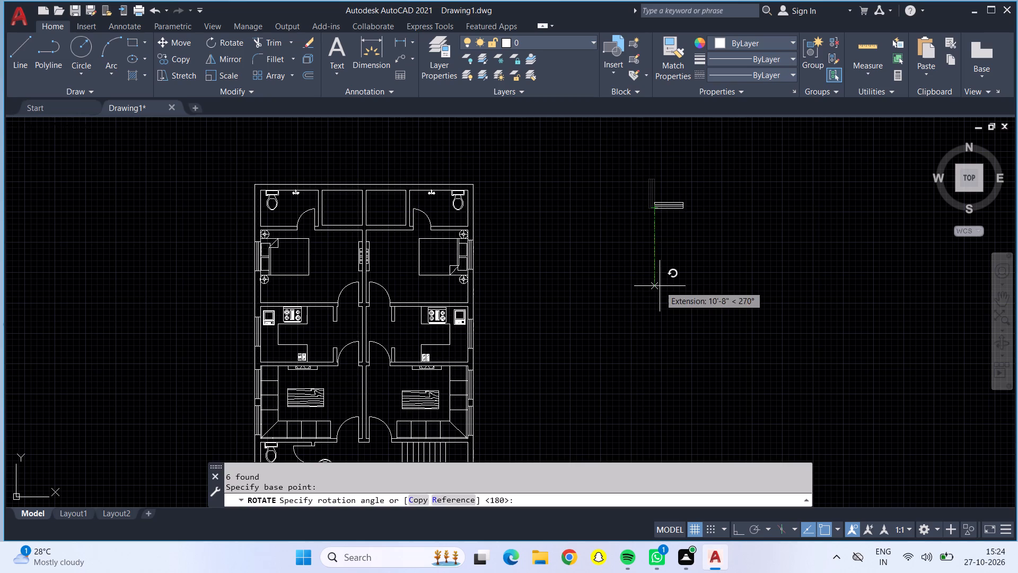
left_click(660, 286)
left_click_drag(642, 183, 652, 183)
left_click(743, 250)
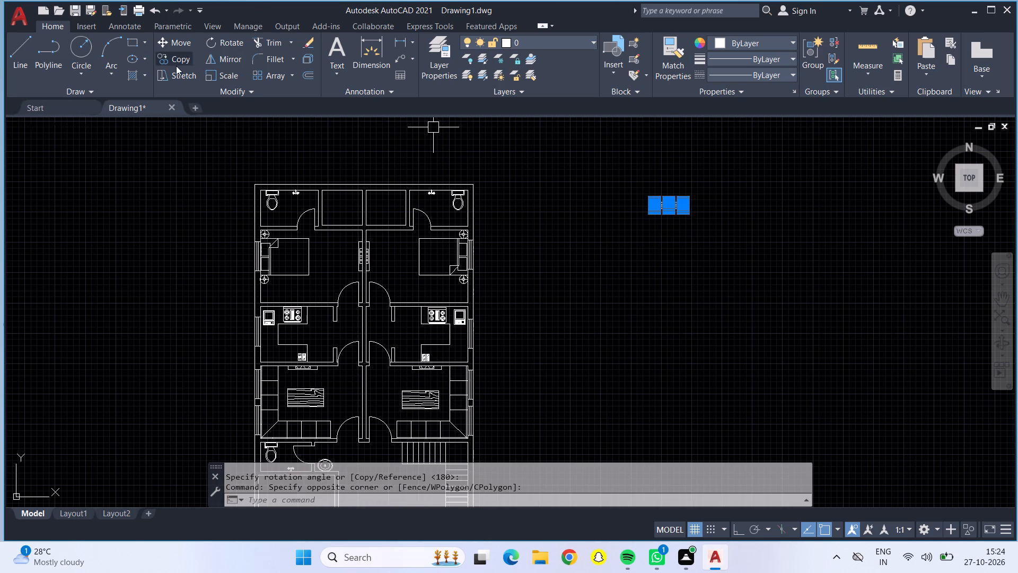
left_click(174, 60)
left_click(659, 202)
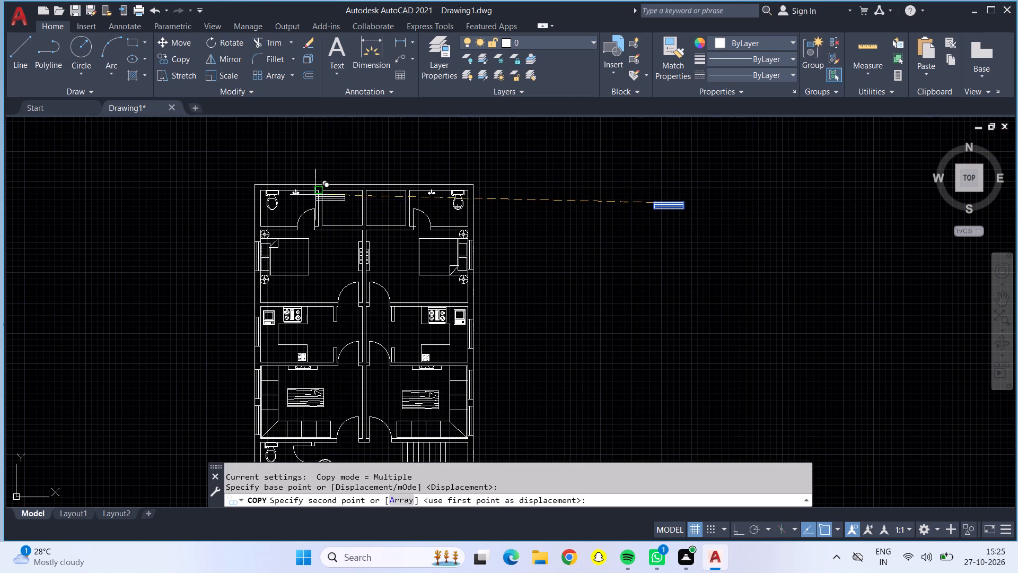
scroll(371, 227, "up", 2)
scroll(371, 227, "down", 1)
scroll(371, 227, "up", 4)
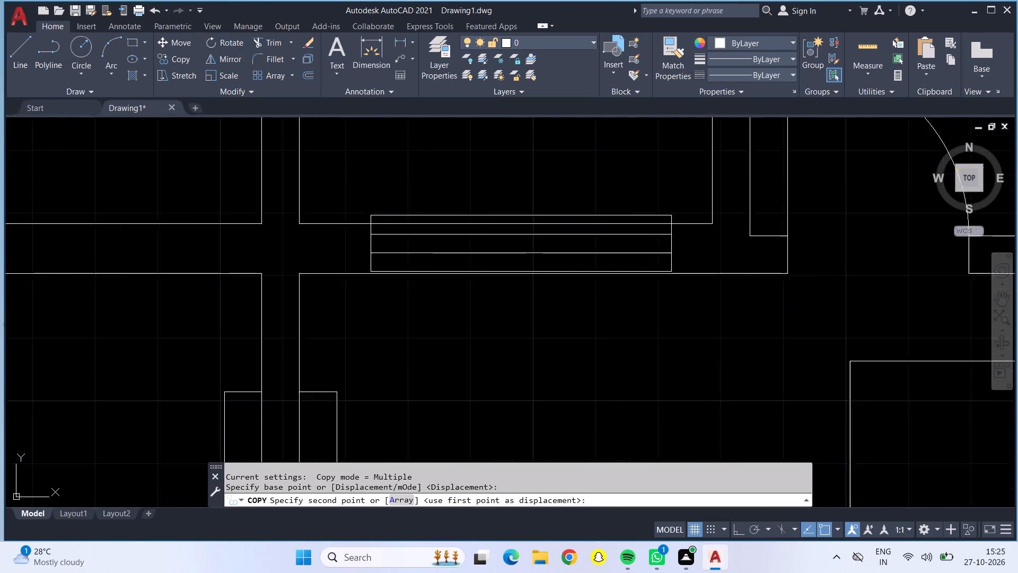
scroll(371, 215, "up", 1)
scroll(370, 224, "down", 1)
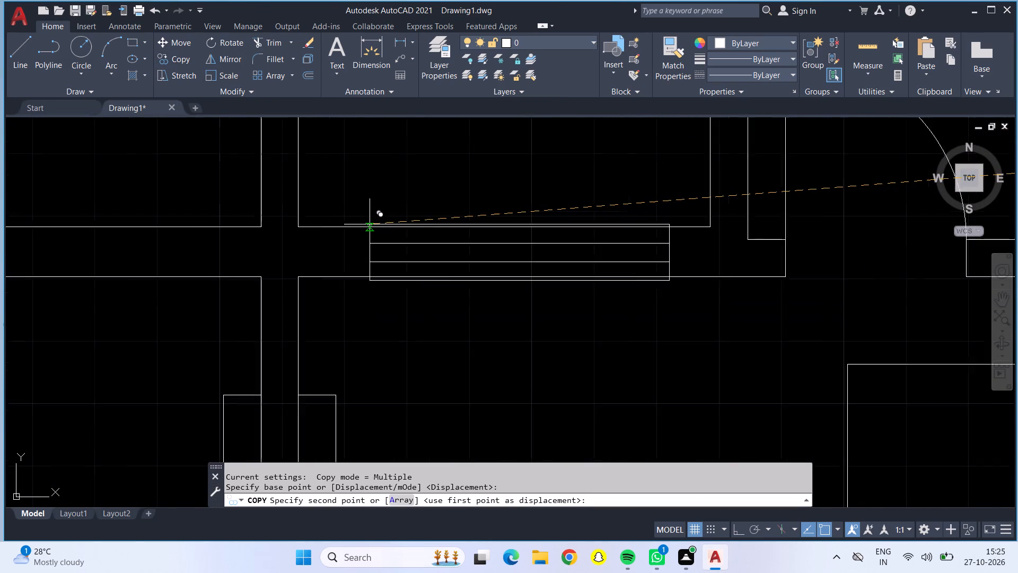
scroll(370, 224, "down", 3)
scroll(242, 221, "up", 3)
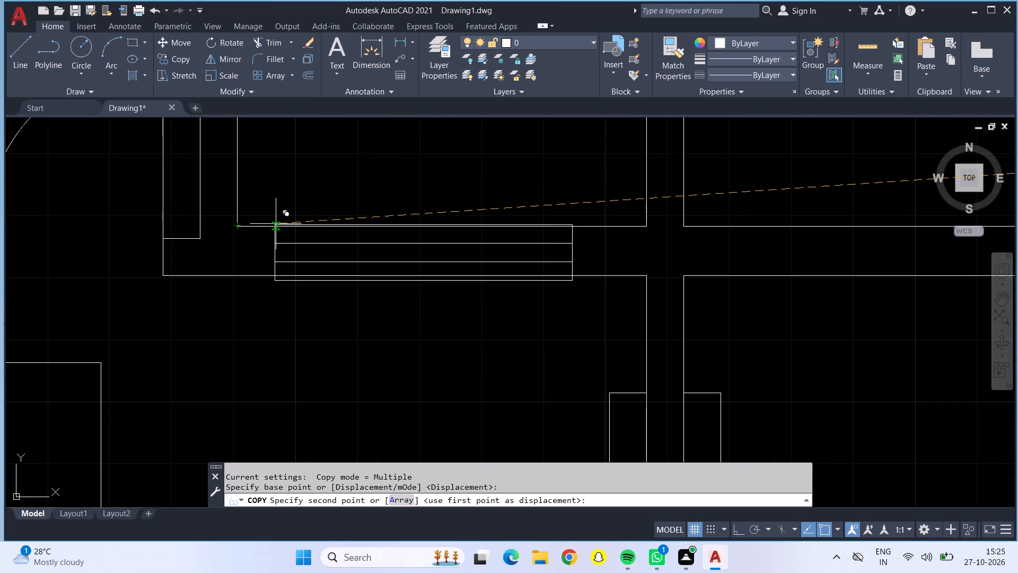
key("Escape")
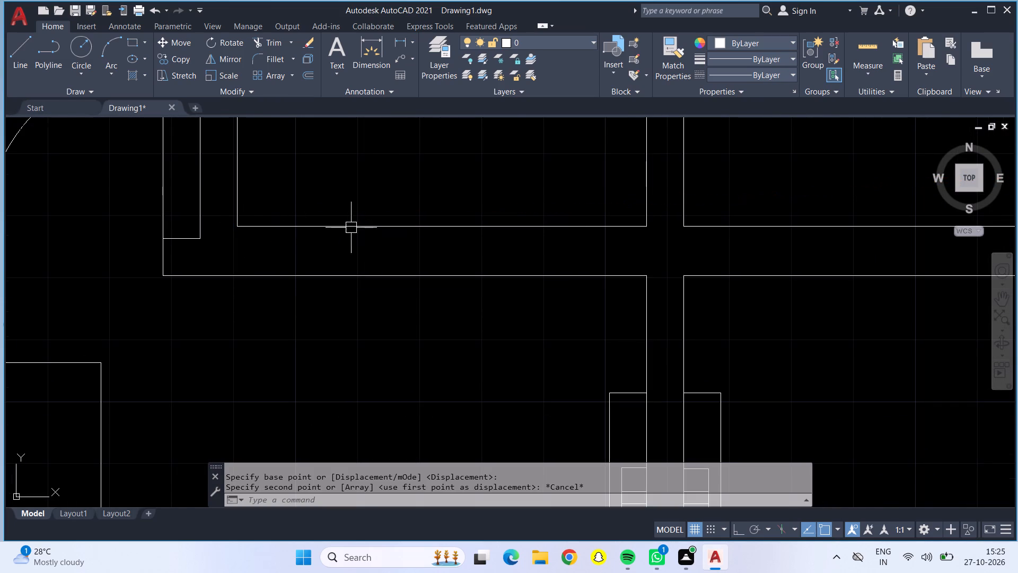
Measure the thickness of the wall between the left small top middle room and the bedroom below it.
left_click(850, 46)
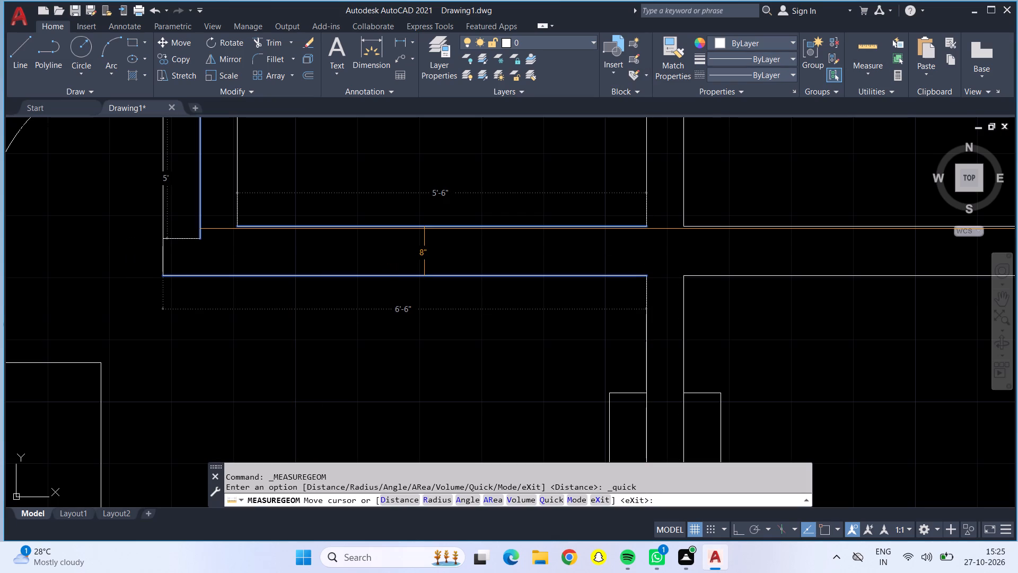
key("Escape")
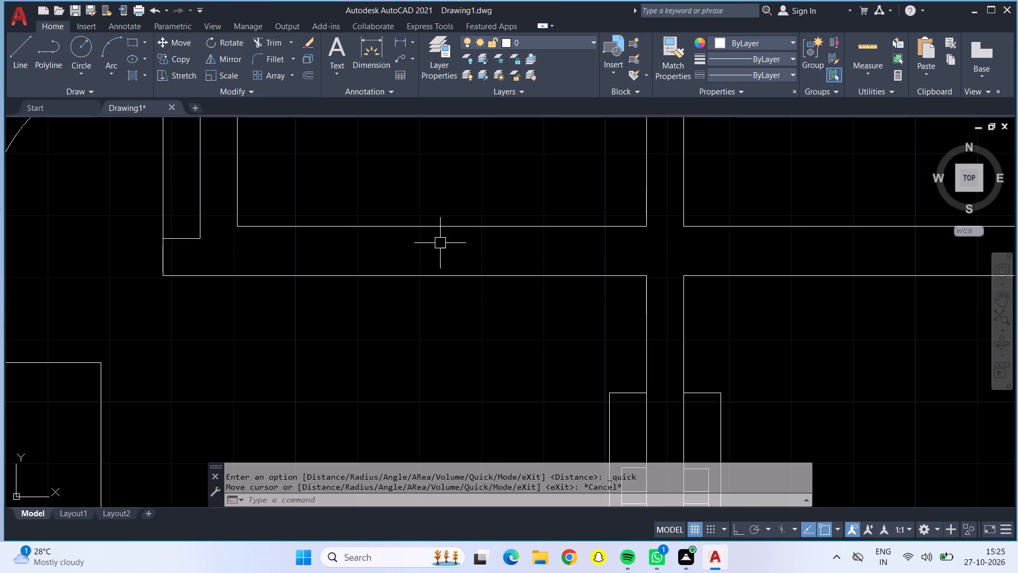
Offset the lower inner wall lines of both small top middle rooms 1" into the rooms.
key("o")
key("Return")
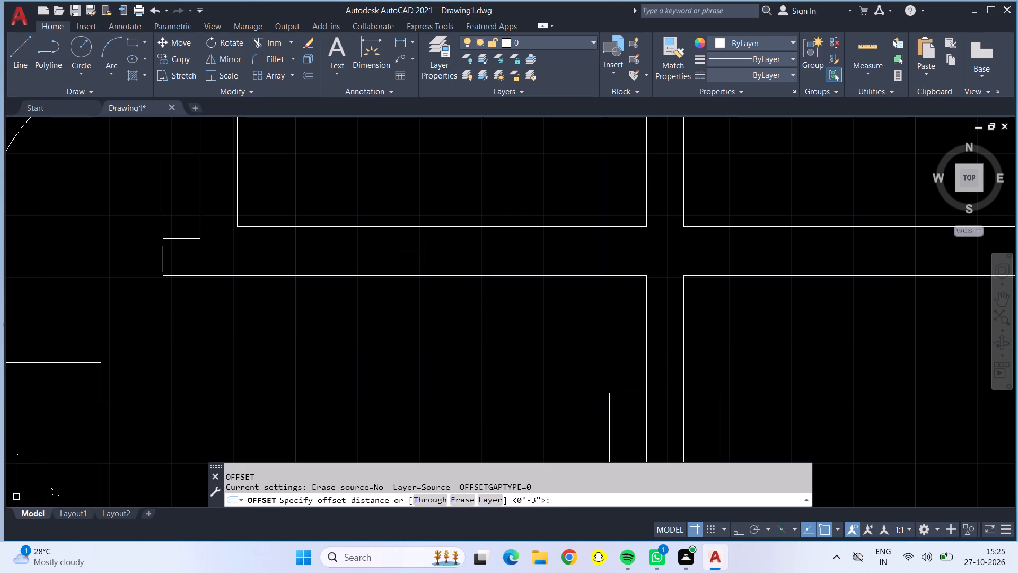
type("1\"")
key("Return")
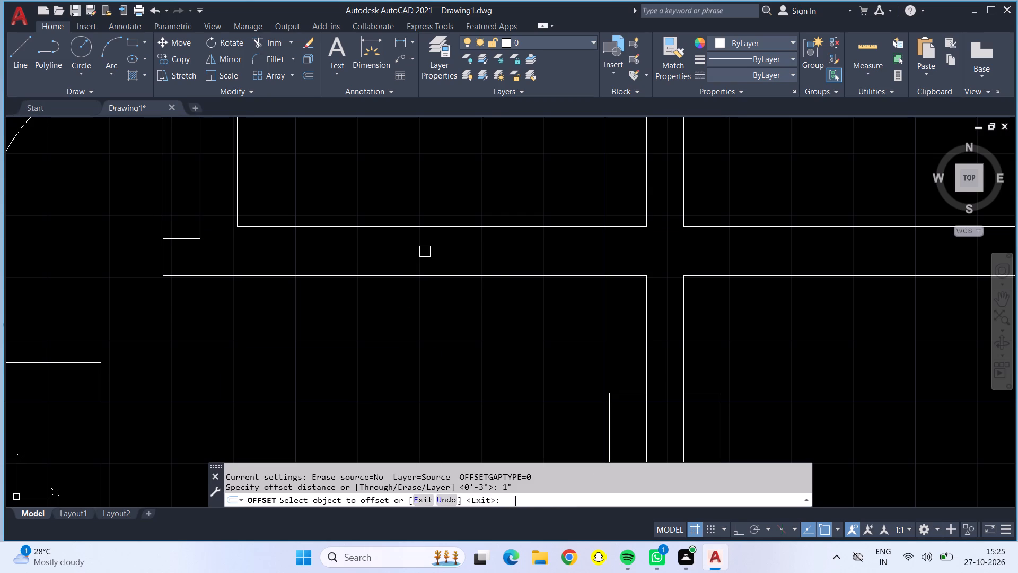
left_click(435, 220)
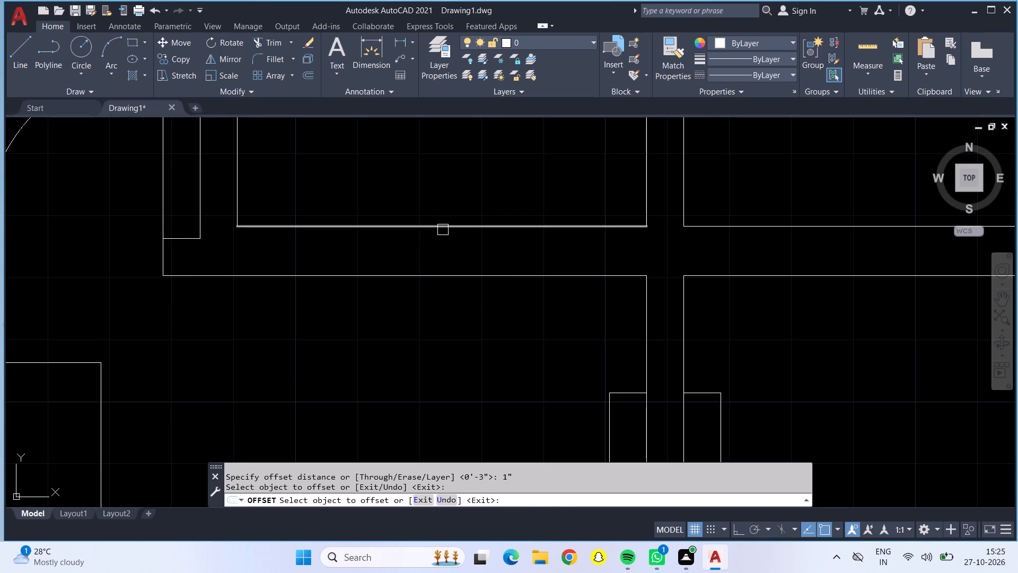
left_click(443, 230)
left_click(449, 201)
left_click(762, 227)
left_click(764, 167)
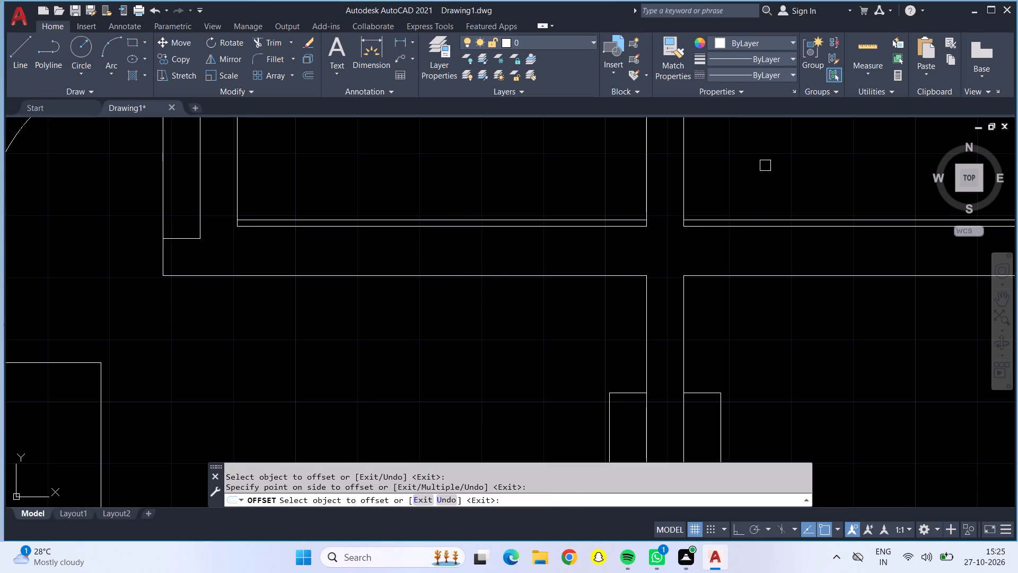
key("Escape")
Trim away the old lower wall lines and the overhanging side-wall ends below the new offset lines in both small middle rooms.
left_click(258, 44)
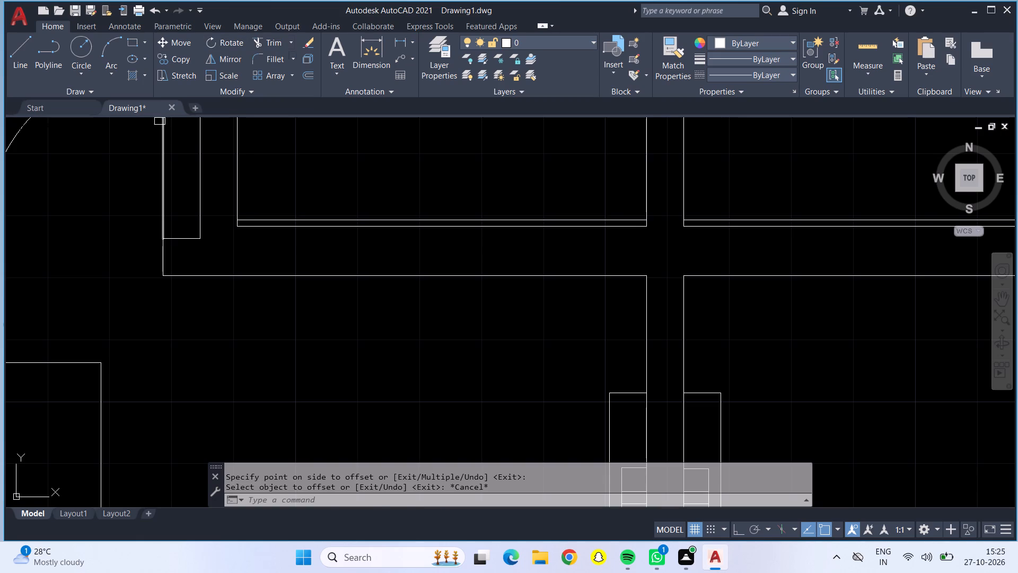
left_click(280, 227)
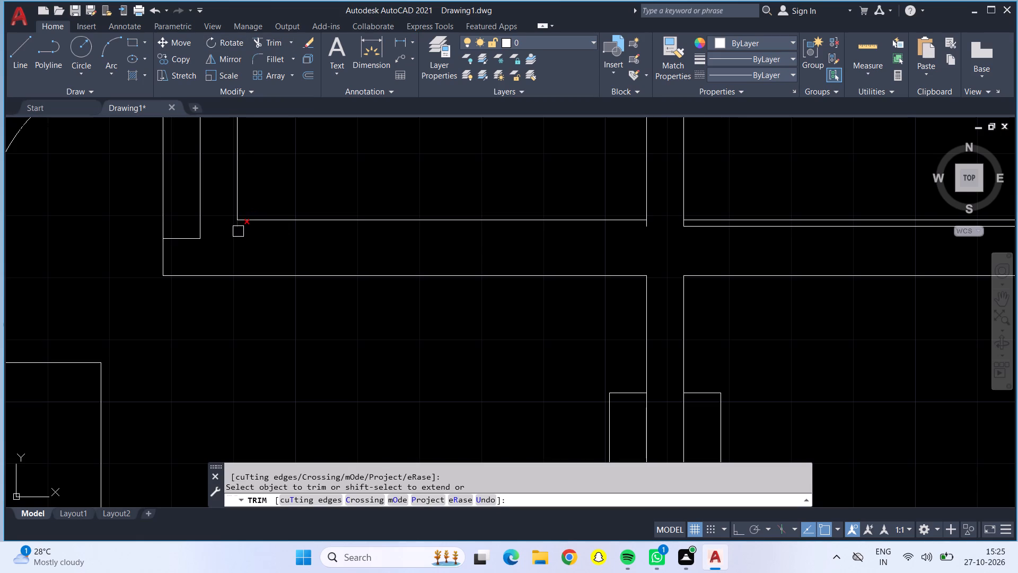
left_click(238, 231)
left_click(649, 230)
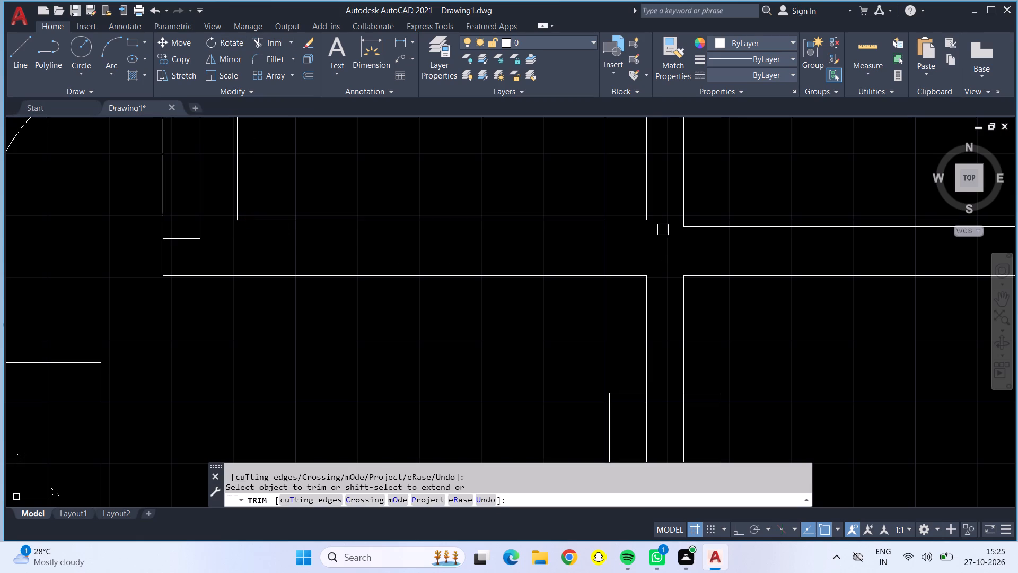
double_click(681, 231)
middle_click_drag(741, 246, 668, 267)
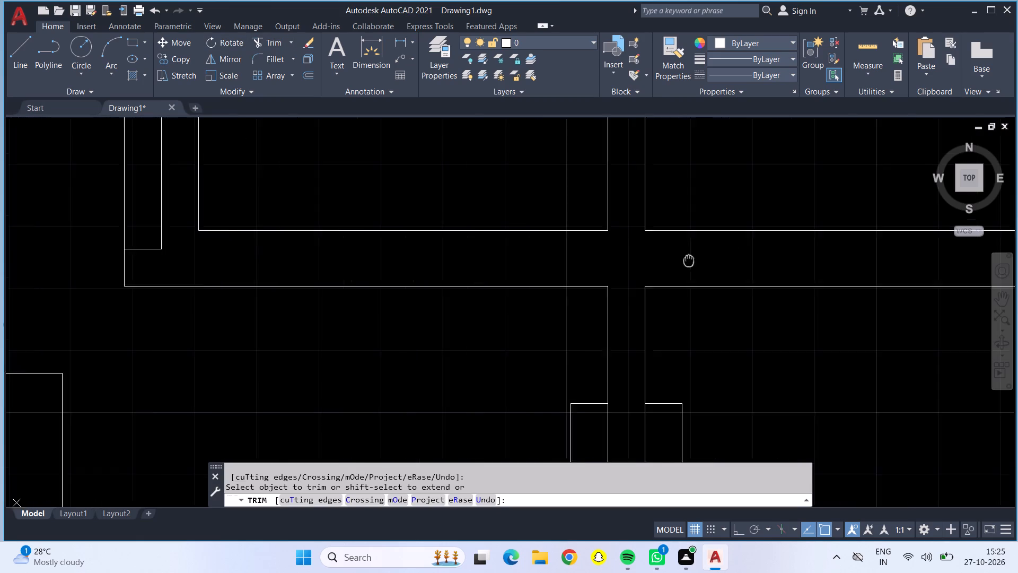
middle_click_drag(668, 267, 192, 278)
left_click(537, 259)
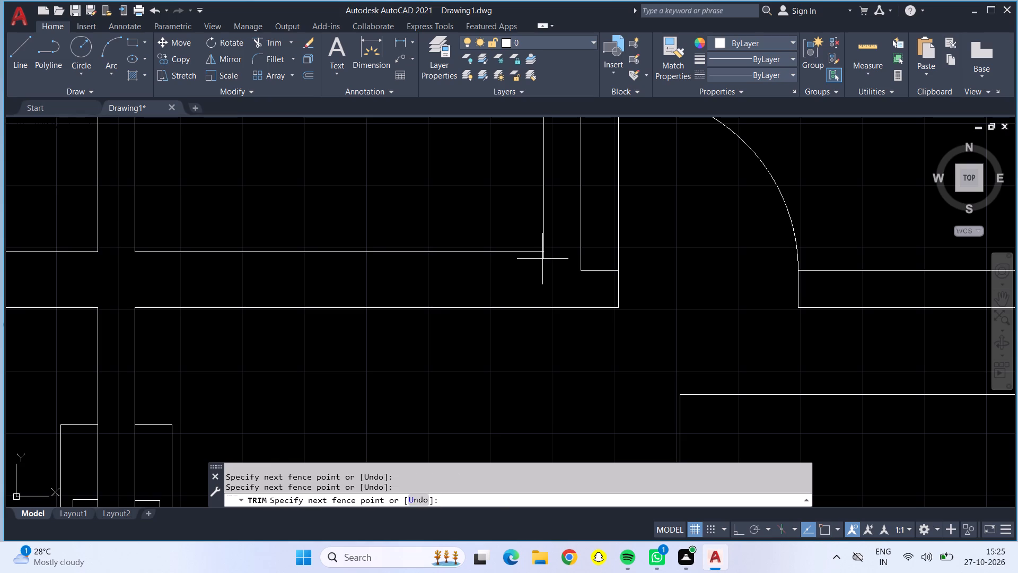
left_click(548, 255)
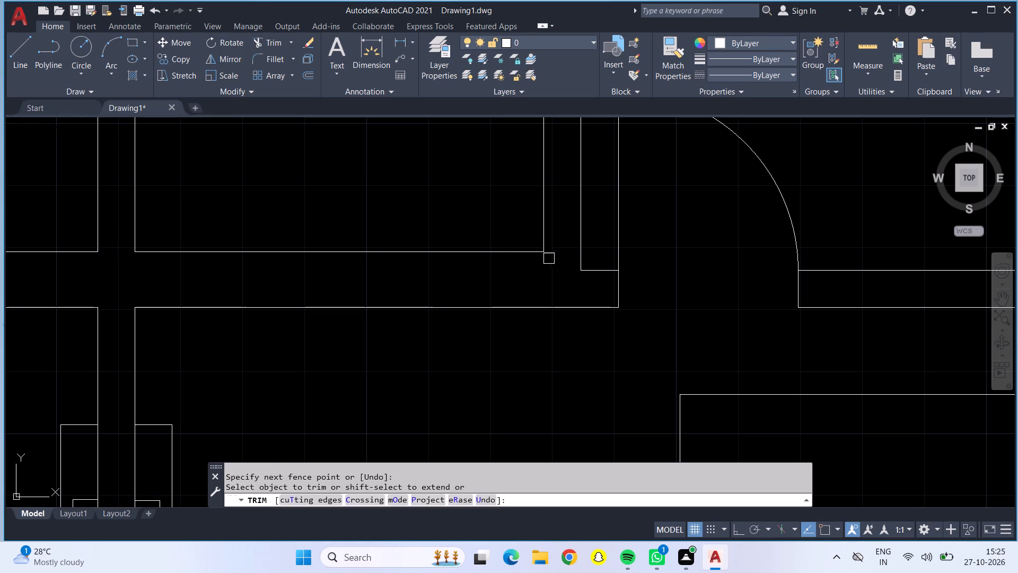
key("Escape")
Copy the horizontal window symbol by its top midpoint into the middle of the right small room's lower wall.
scroll(549, 261, "down", 3)
scroll(797, 260, "down", 1)
middle_click_drag(800, 262, 558, 173)
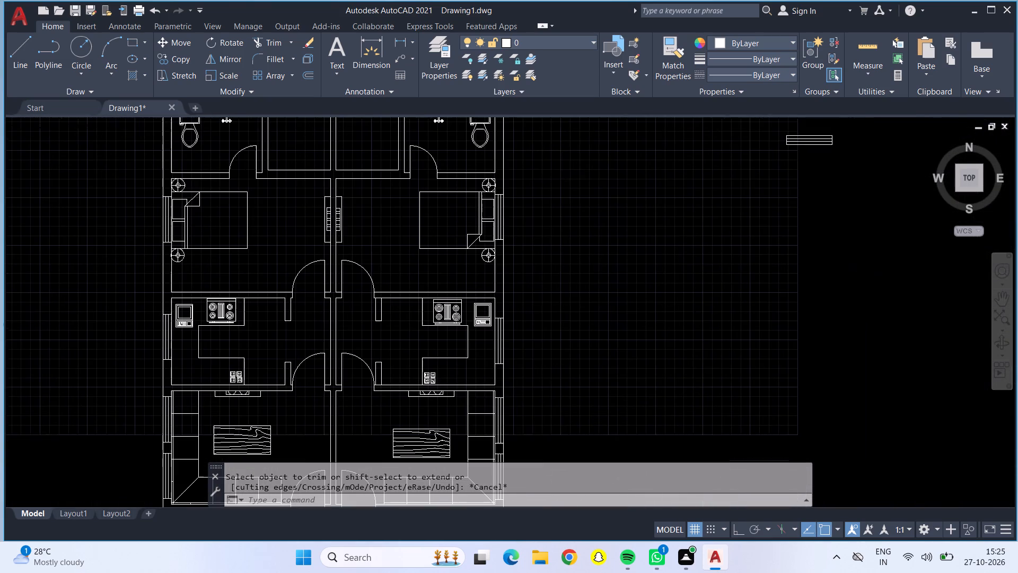
left_click_drag(770, 123, 801, 123)
left_click(890, 187)
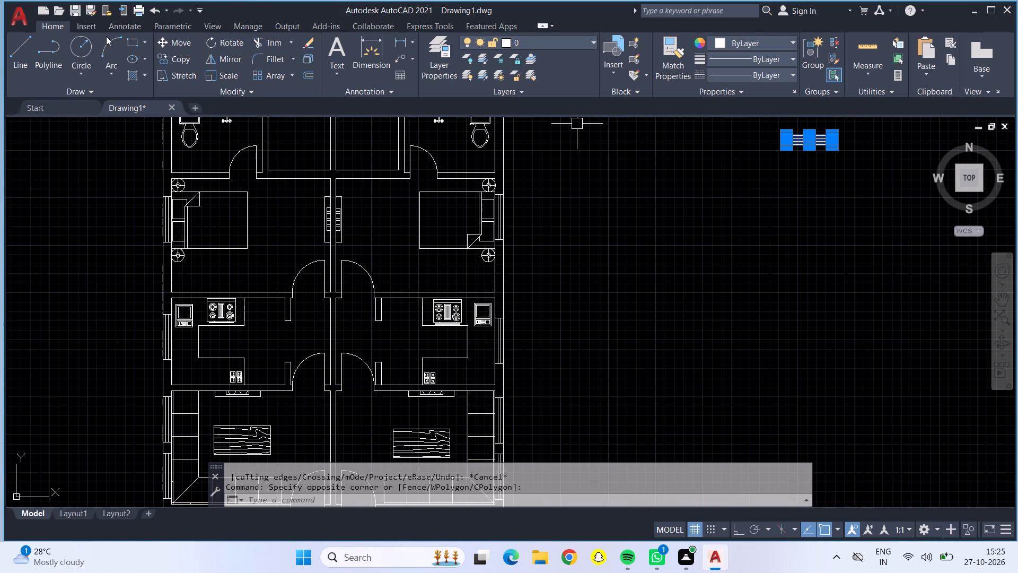
left_click(189, 58)
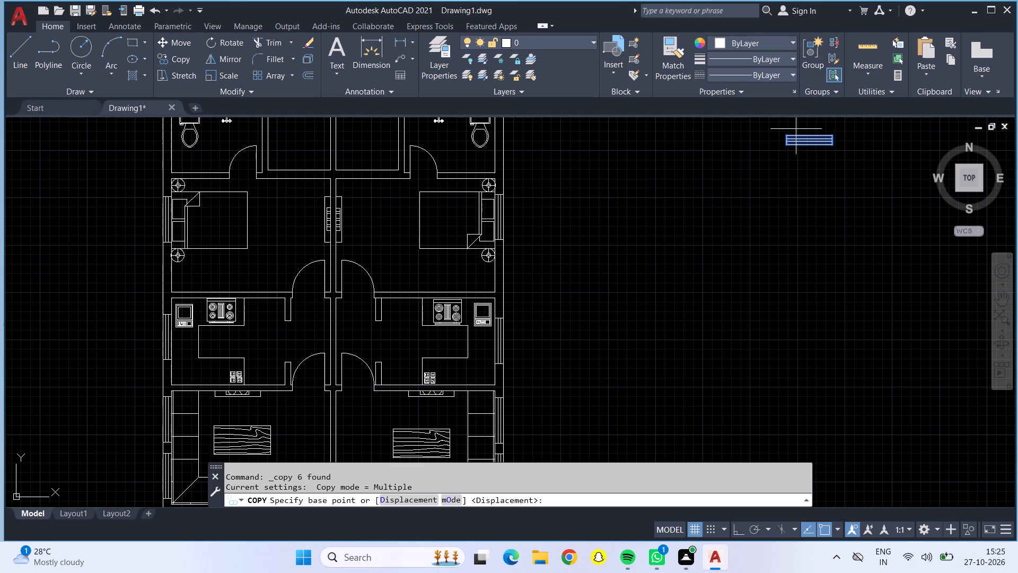
left_click(808, 135)
scroll(335, 175, "up", 4)
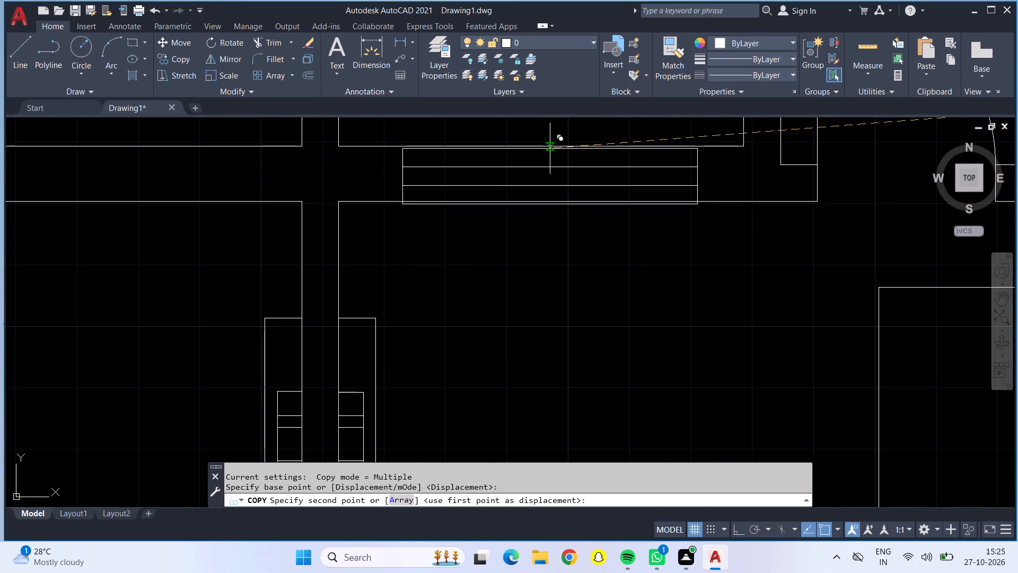
left_click(550, 149)
Place another window copy at the middle of the left small room's lower wall and finish copying.
scroll(515, 162, "down", 1)
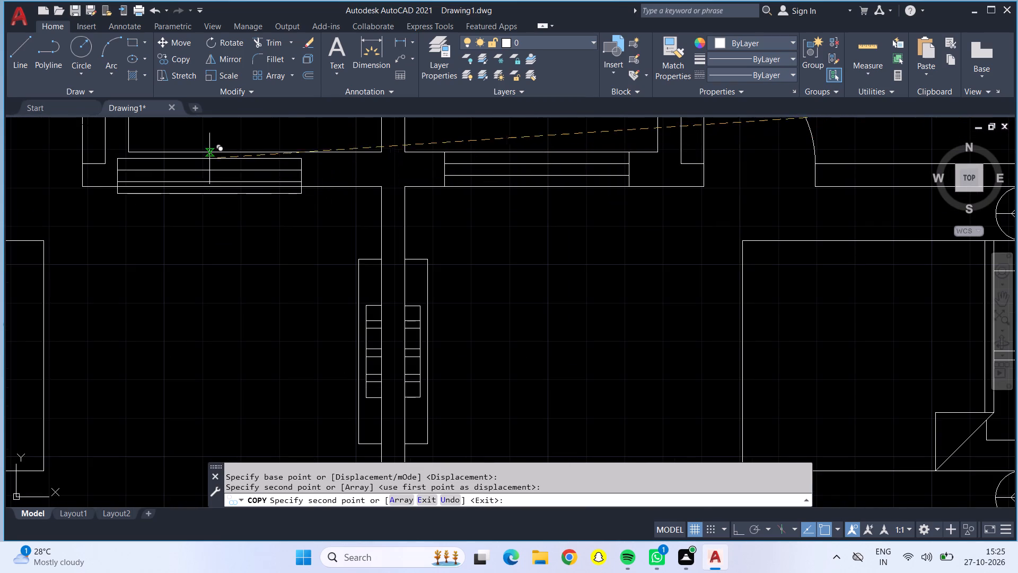
scroll(216, 157, "up", 2)
scroll(224, 154, "down", 1)
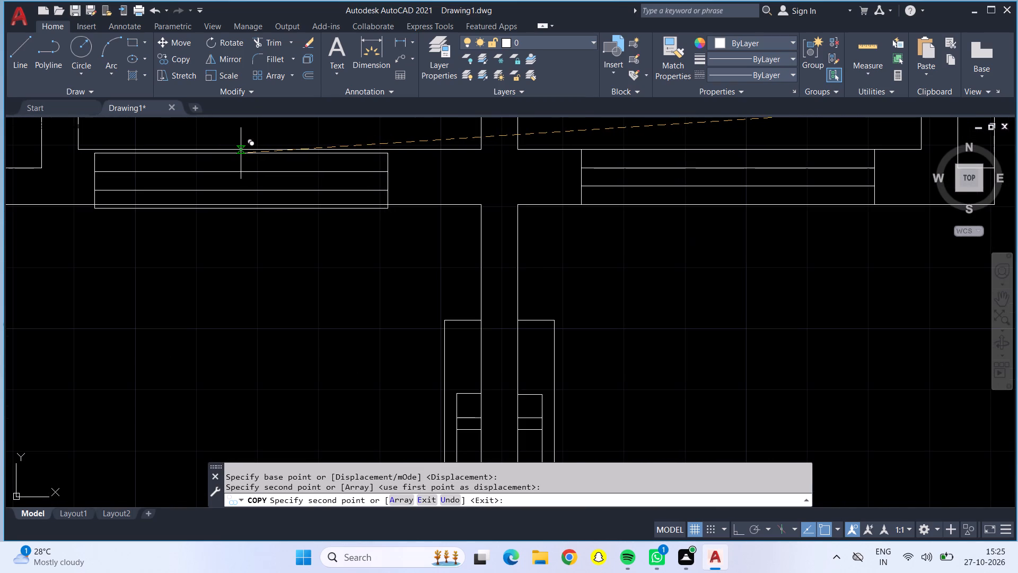
left_click(242, 151)
scroll(245, 152, "down", 3)
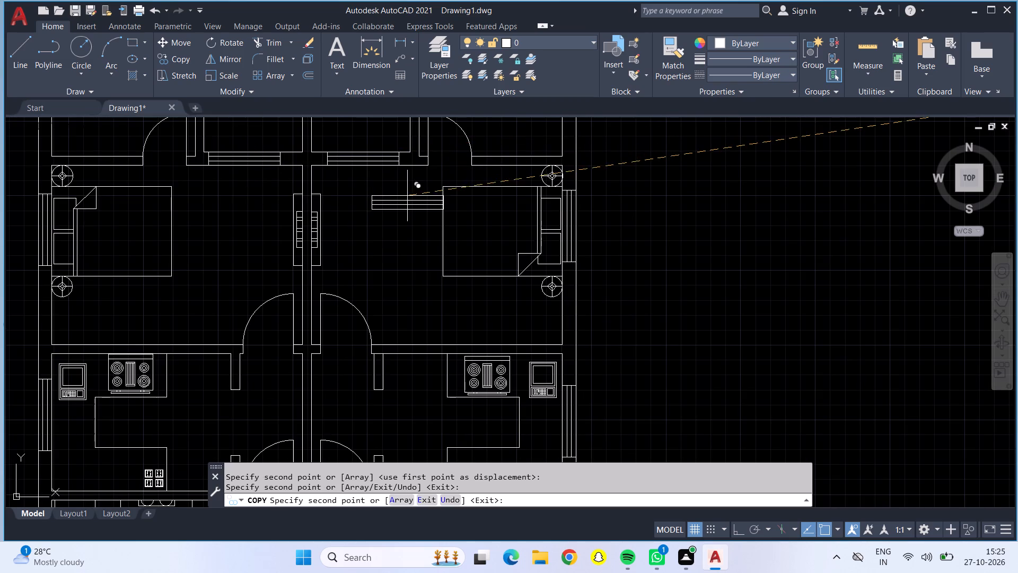
scroll(407, 196, "down", 1)
middle_click_drag(397, 201, 403, 345)
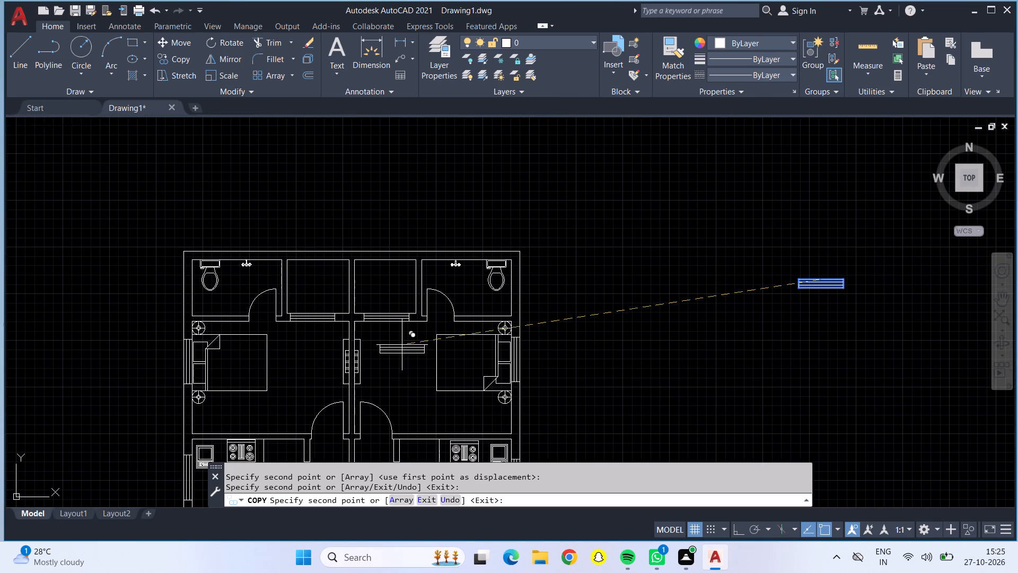
key("Escape")
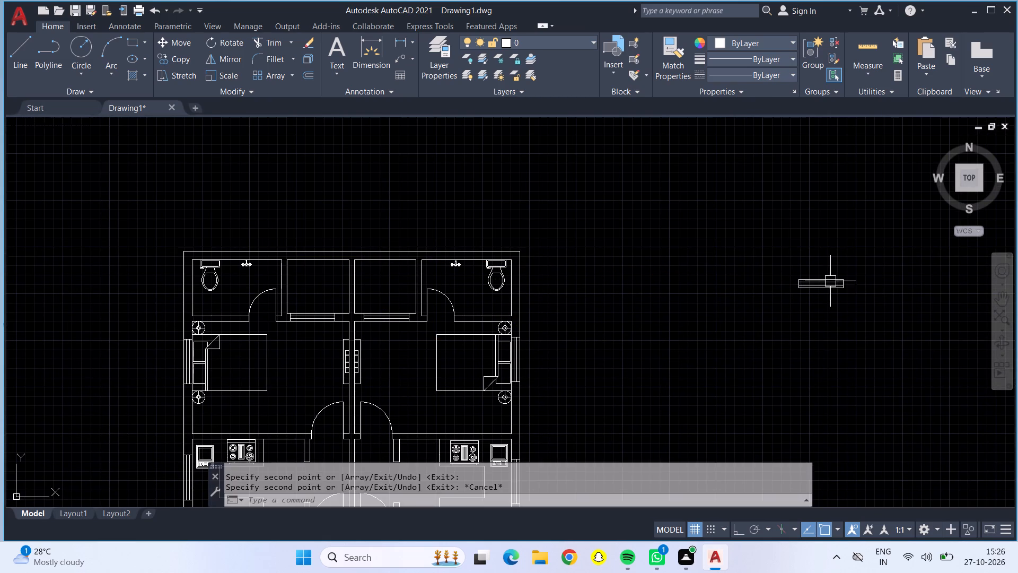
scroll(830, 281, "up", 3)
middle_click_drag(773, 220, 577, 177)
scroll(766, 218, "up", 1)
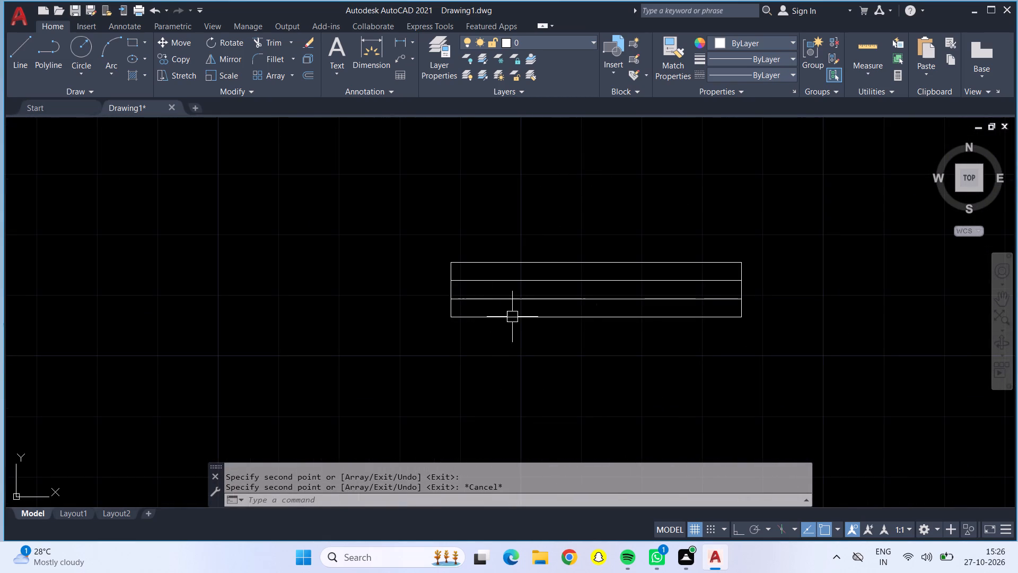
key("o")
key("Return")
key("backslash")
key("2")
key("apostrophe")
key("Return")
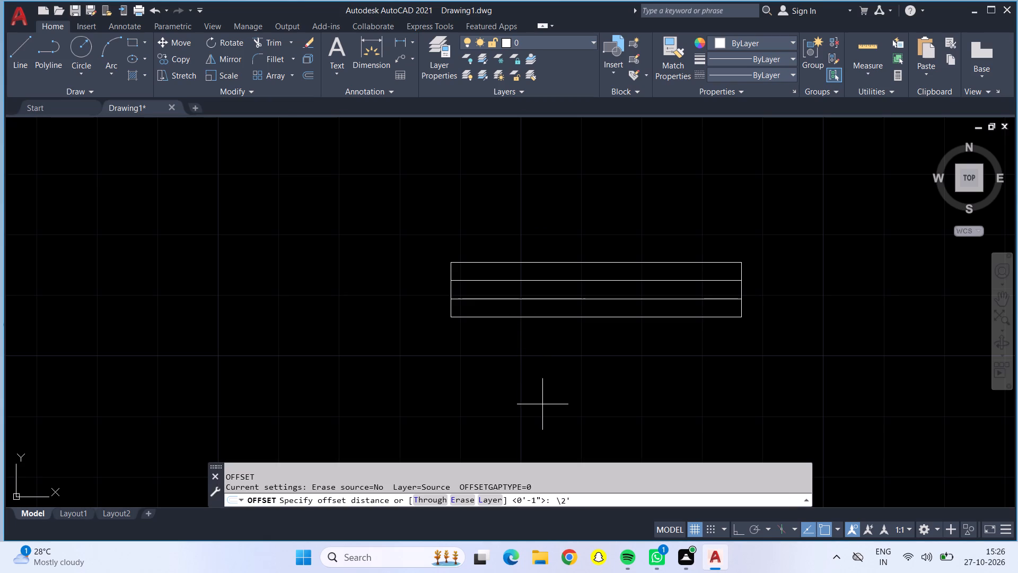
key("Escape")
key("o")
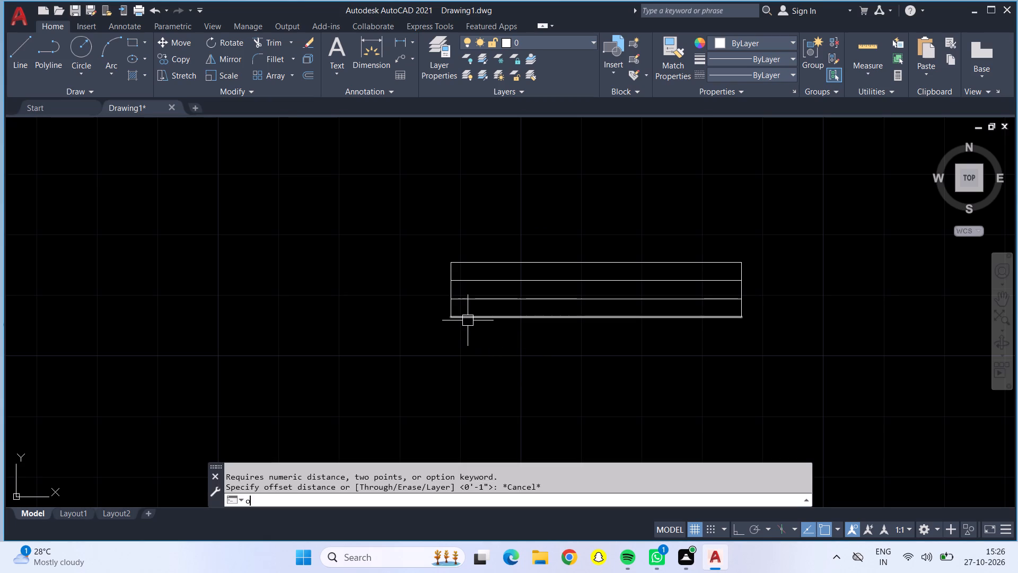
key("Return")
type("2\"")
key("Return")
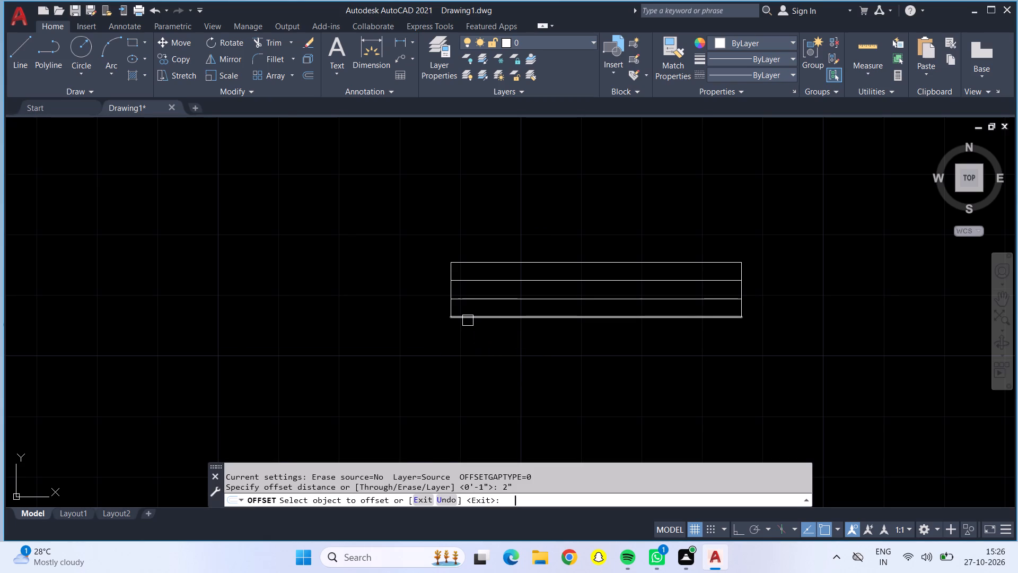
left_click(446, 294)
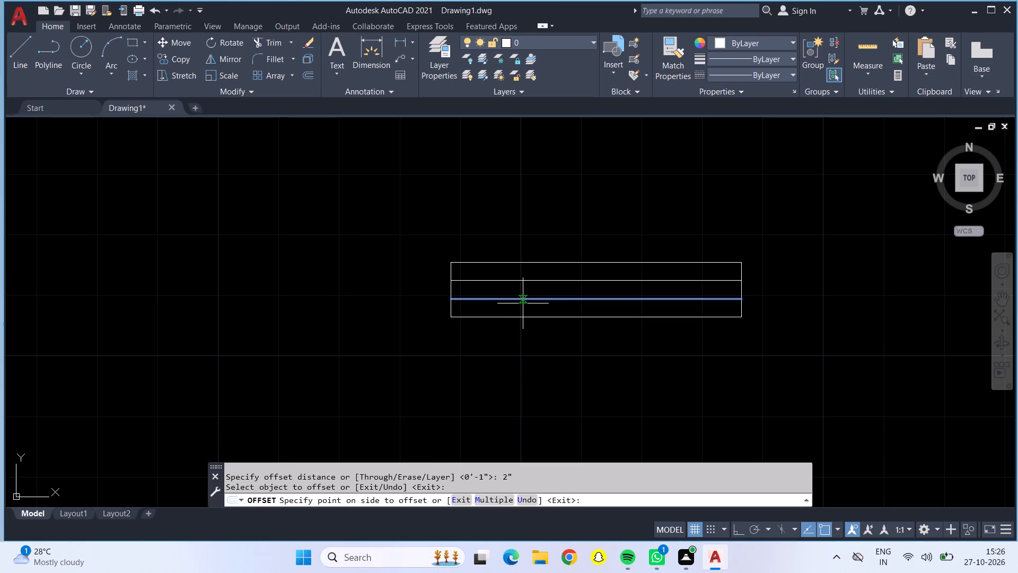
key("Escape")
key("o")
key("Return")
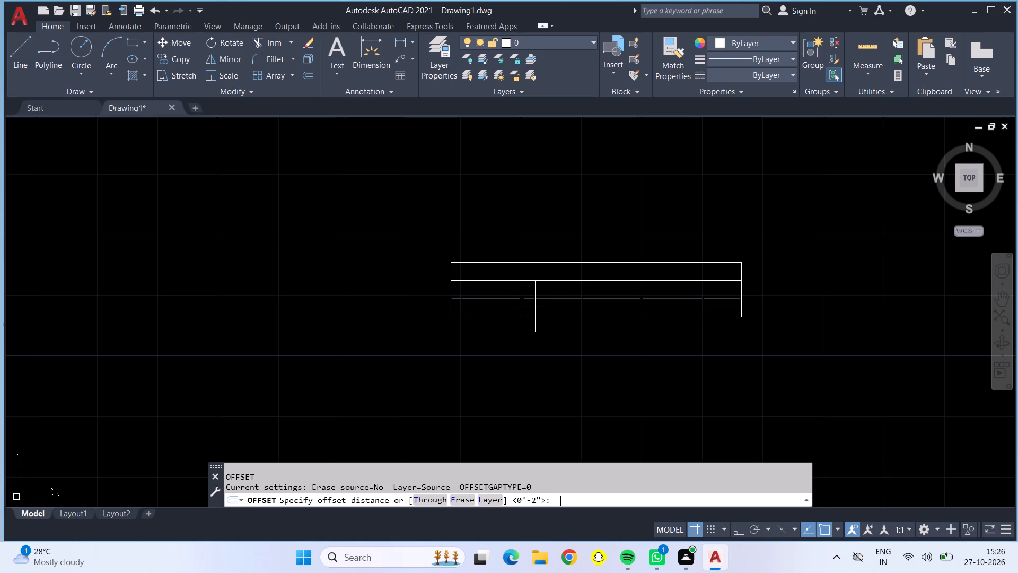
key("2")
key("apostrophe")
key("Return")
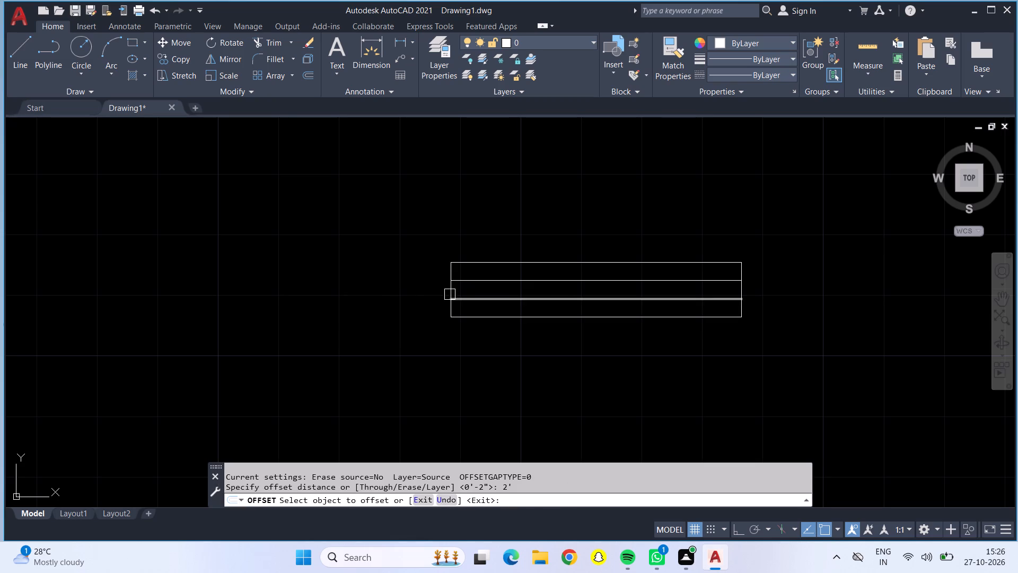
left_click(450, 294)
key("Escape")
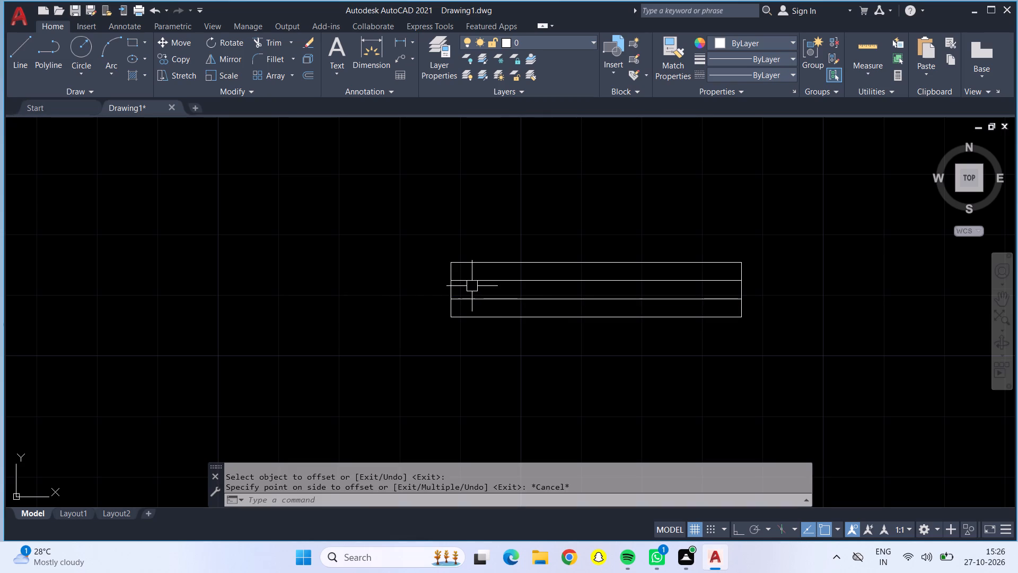
Offset the left end line of the loose window symbol 2' inward.
key("o")
key("Return")
type("2'")
key("Return")
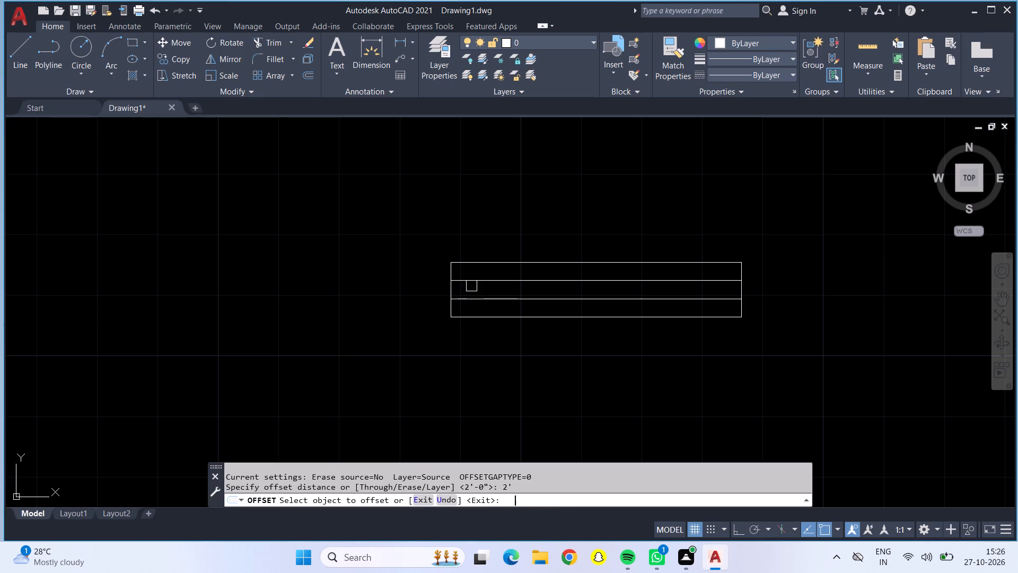
scroll(471, 286, "up", 1)
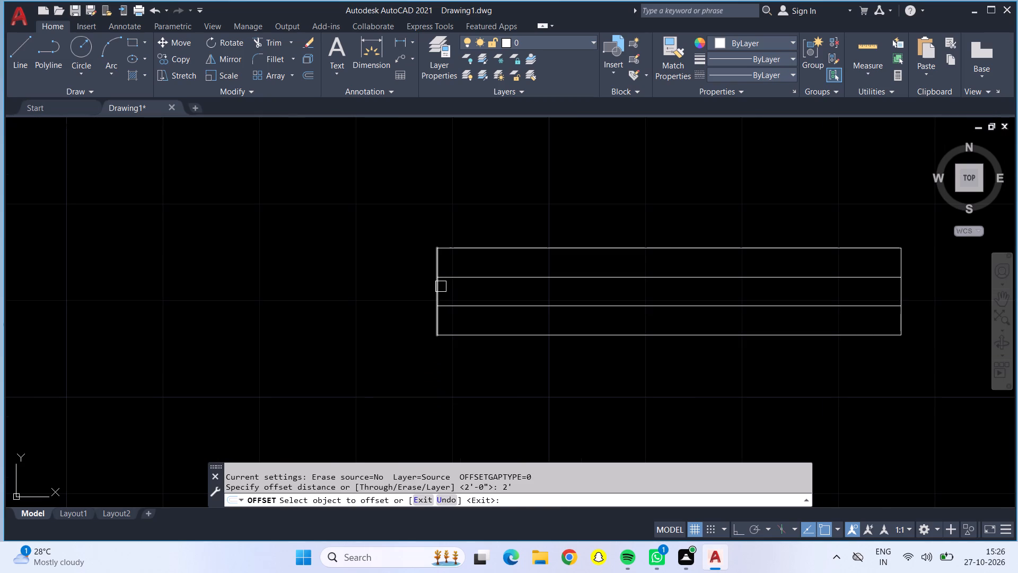
left_click(441, 286)
left_click(536, 300)
key("Escape")
Trim away the left half of the window symbol up to the new offset line, leaving a 2' window.
left_click(276, 40)
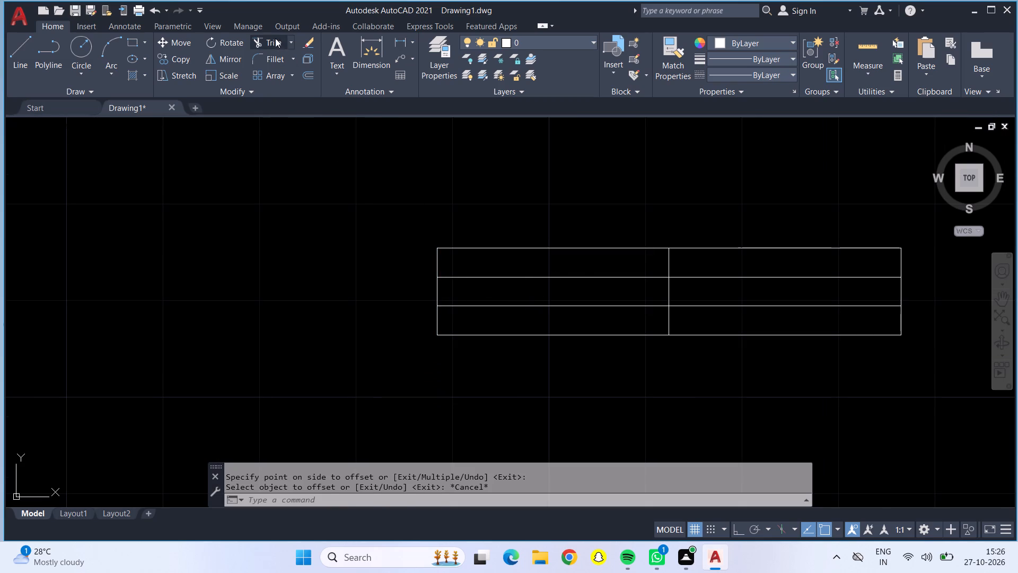
left_click_drag(461, 187, 417, 301)
scroll(417, 301, "down", 2)
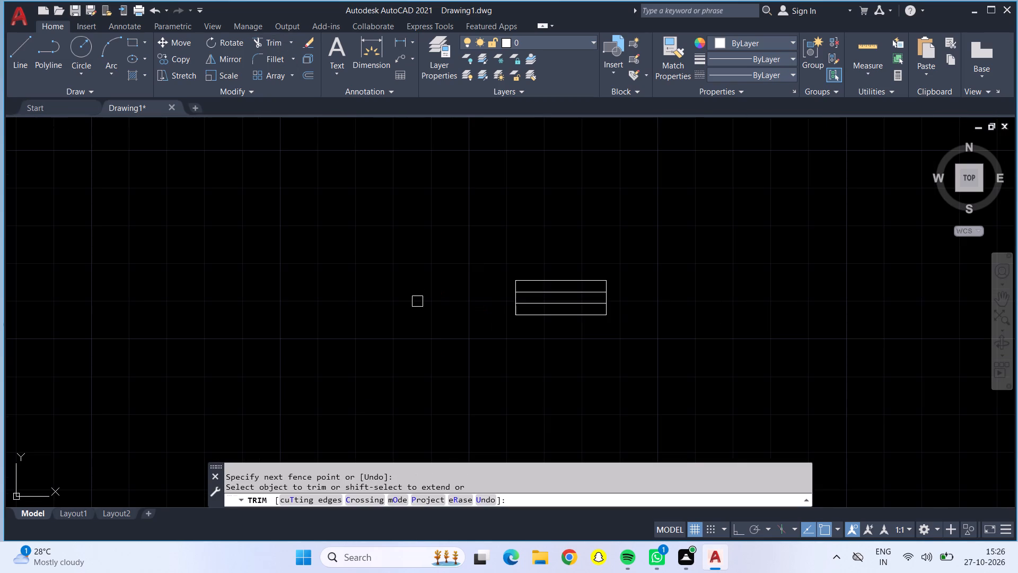
key("Escape")
Copy the 2' window symbol by its top midpoint into the top outer wall behind the upper right bathroom's toilet.
left_click_drag(478, 242, 556, 244)
left_click_drag(706, 345, 699, 346)
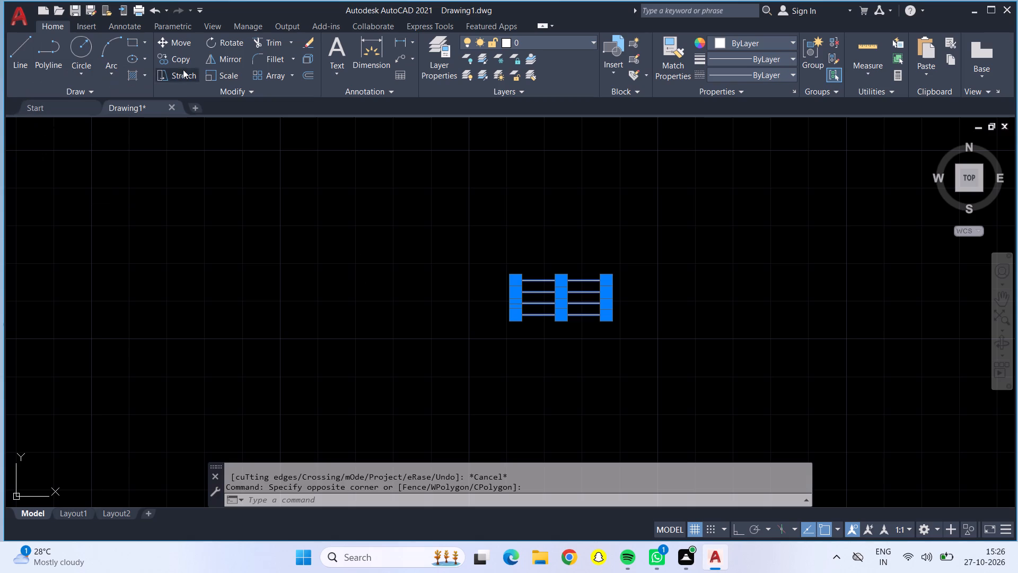
left_click(176, 60)
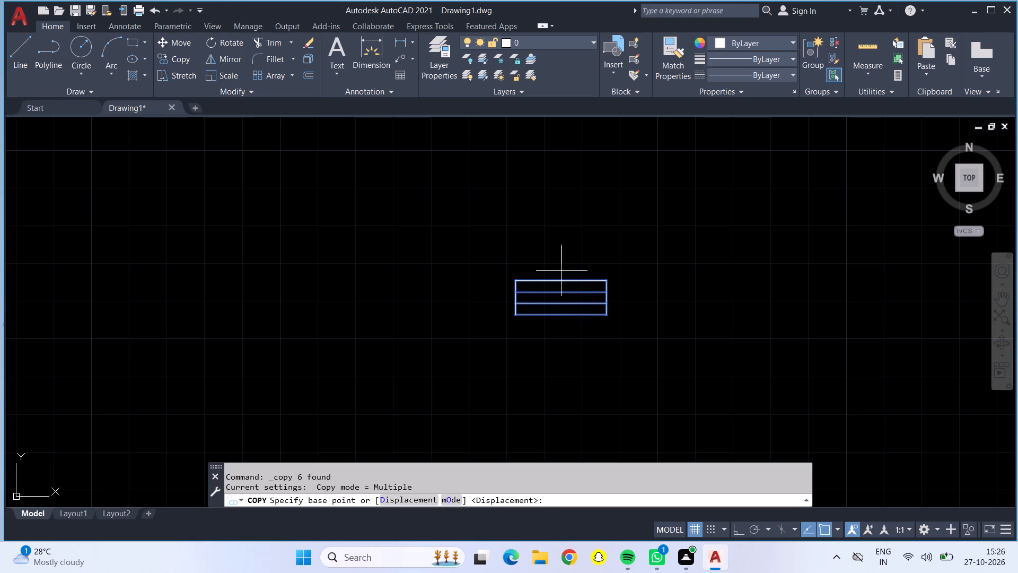
left_click(557, 277)
scroll(354, 240, "down", 4)
scroll(136, 223, "up", 4)
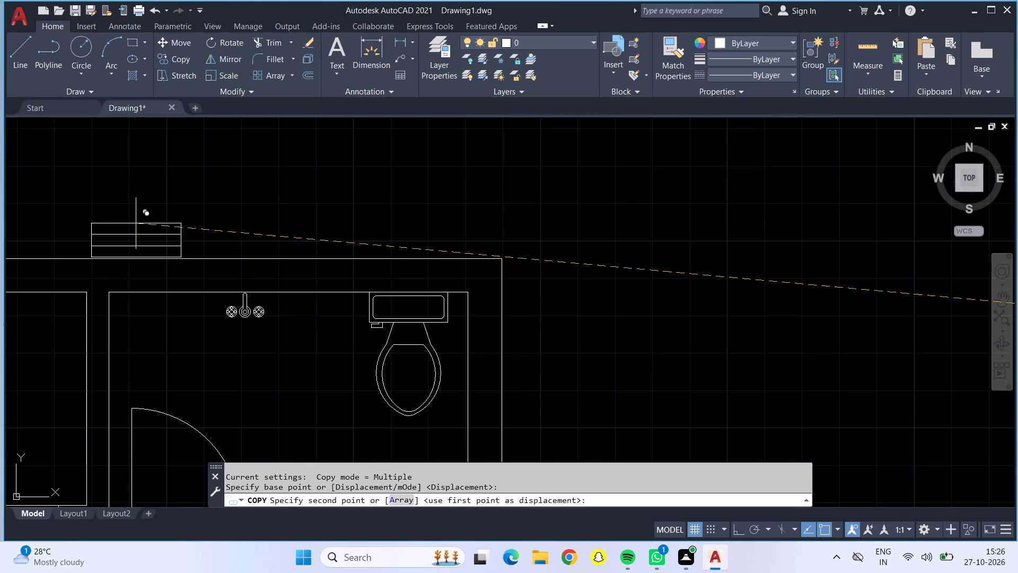
scroll(417, 255, "up", 1)
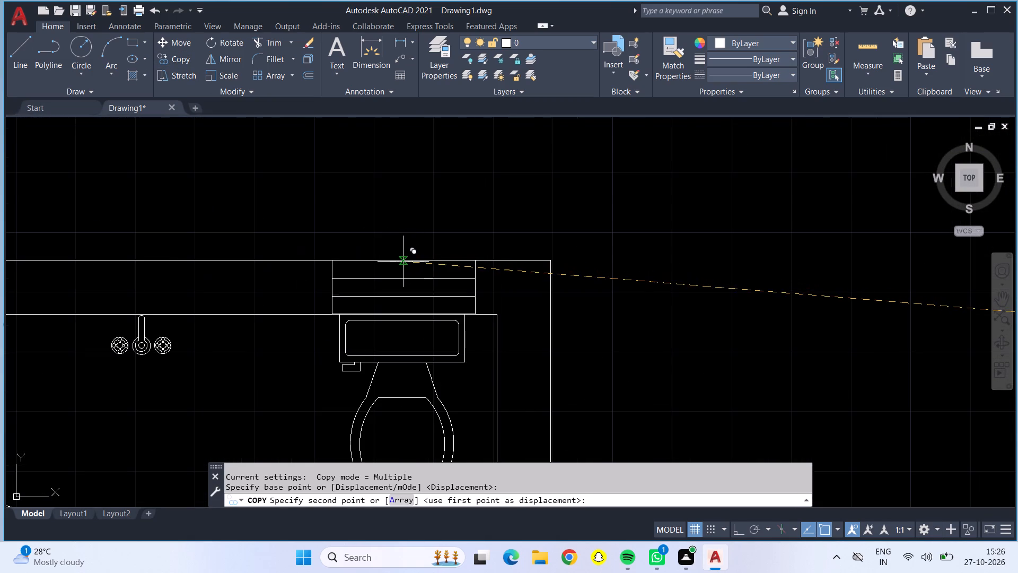
left_click(403, 261)
Place another 2' window copy in the top outer wall by the upper left bathroom's toilet and finish copying.
scroll(403, 261, "down", 3)
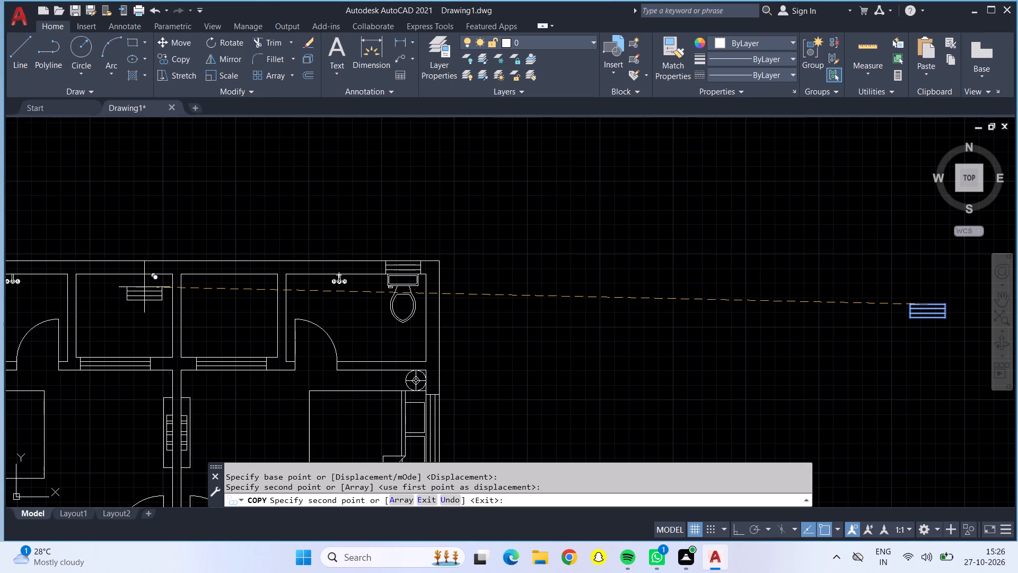
middle_click_drag(143, 287, 395, 292)
scroll(194, 273, "up", 3)
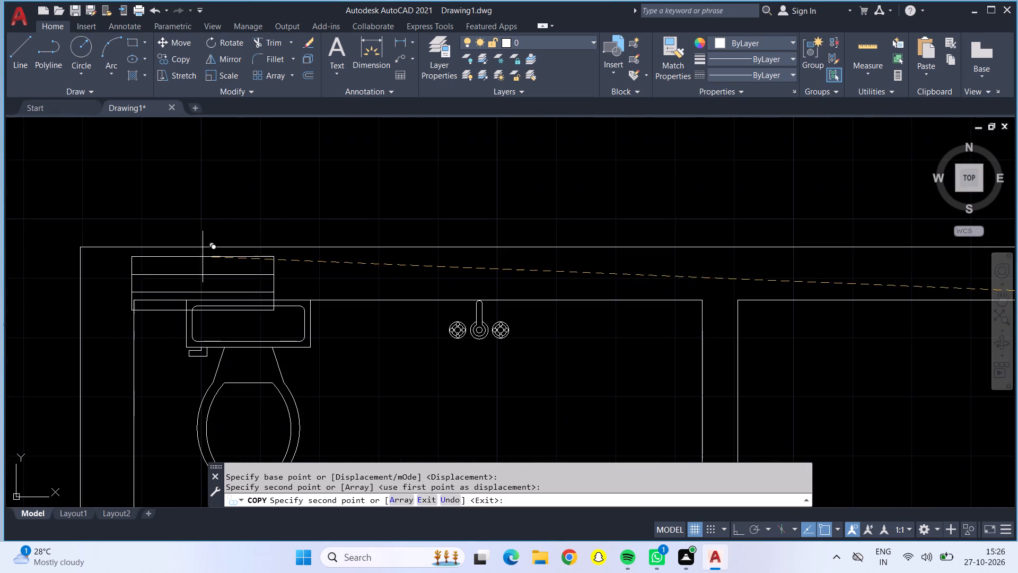
left_click(238, 248)
scroll(245, 248, "up", 1)
scroll(247, 248, "down", 4)
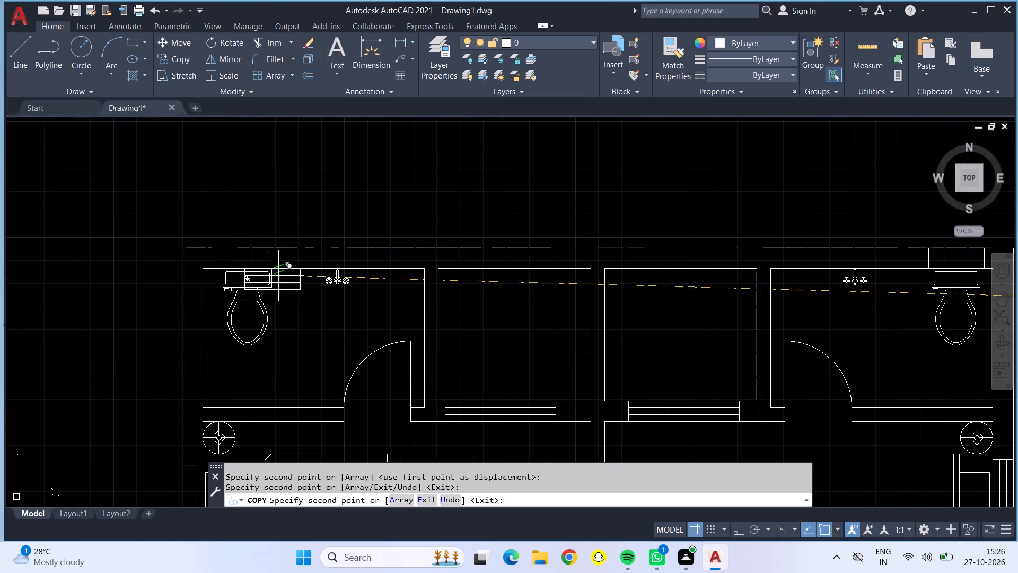
scroll(372, 331, "down", 4)
middle_click_drag(512, 359, 470, 213)
key("Escape")
Rotate the loose 2' window symbol to vertical at 270° about its left end, with Ortho on.
left_click_drag(526, 173, 547, 173)
left_click_drag(611, 237, 601, 233)
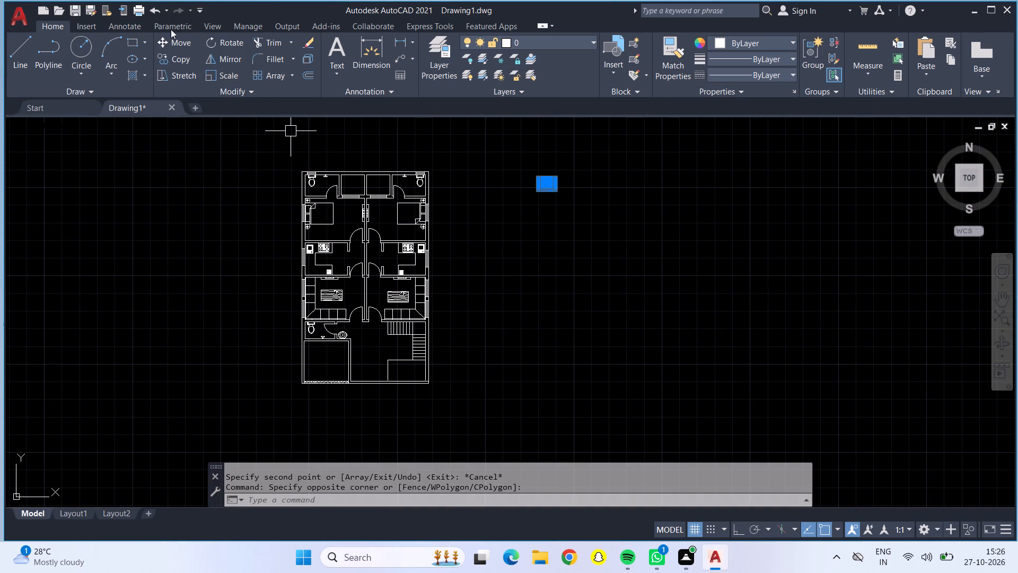
left_click(216, 38)
left_click(537, 180)
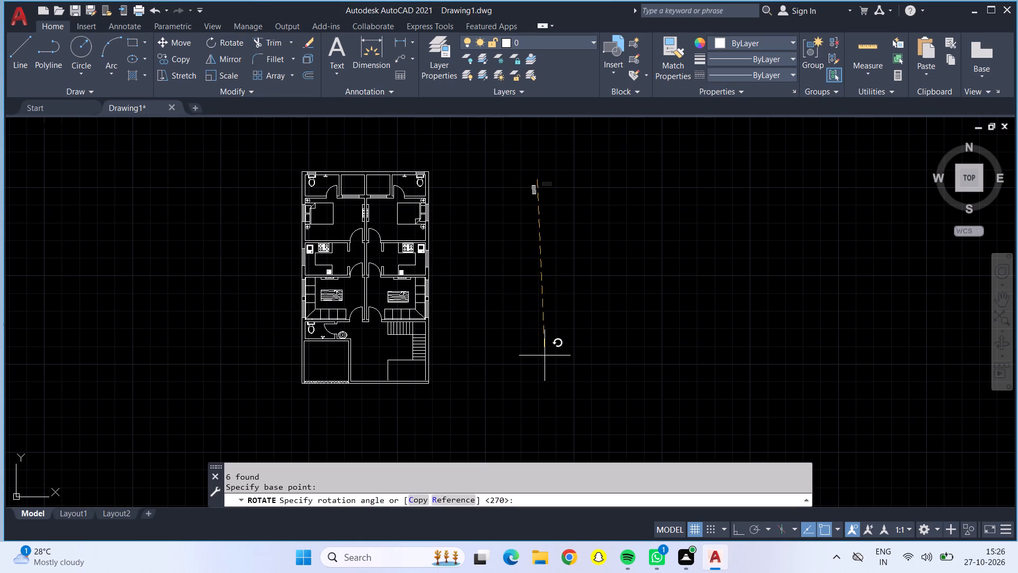
key("F8")
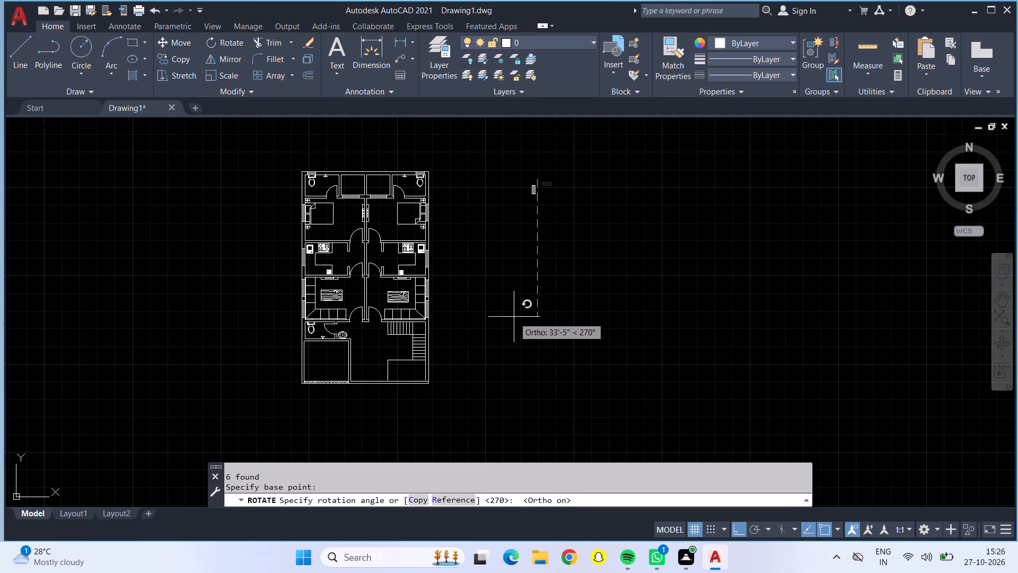
left_click(516, 310)
Copy the vertical 2' window by its lower-left corner into the left outer wall beside the lower left bathroom's toilet, with Ortho off.
left_click(515, 188)
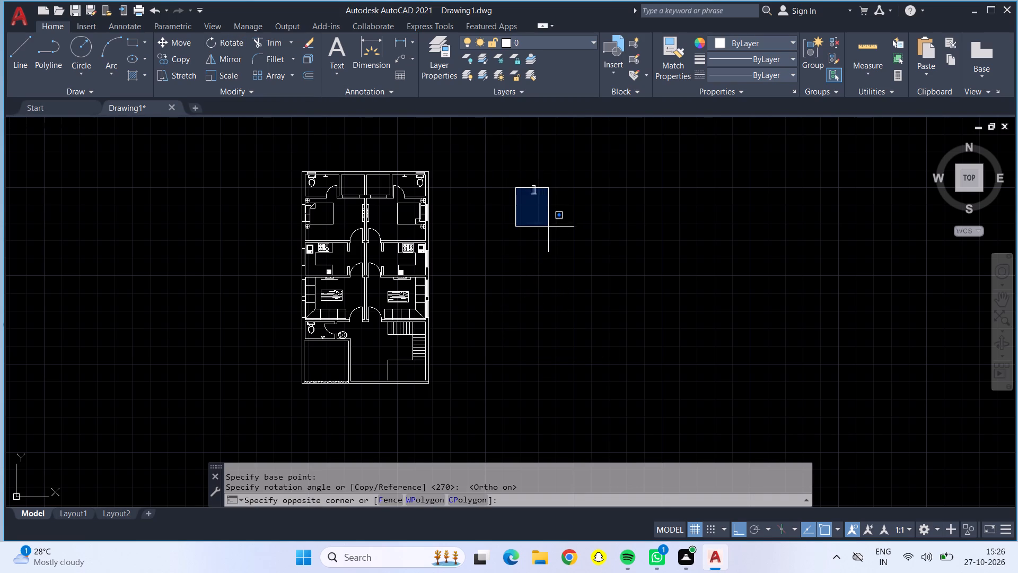
left_click(548, 227)
left_click_drag(513, 178, 530, 180)
left_click(567, 233)
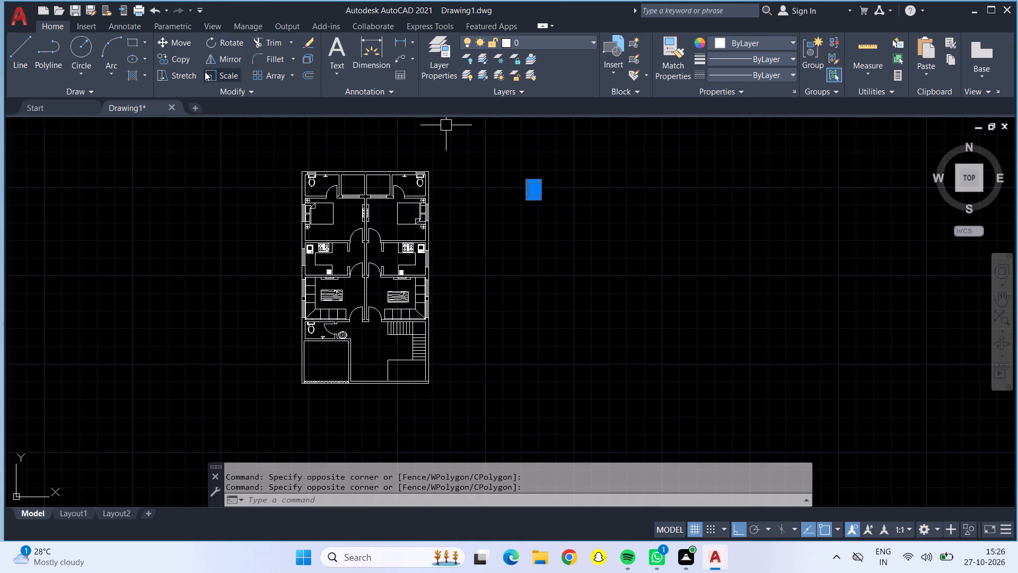
left_click(188, 61)
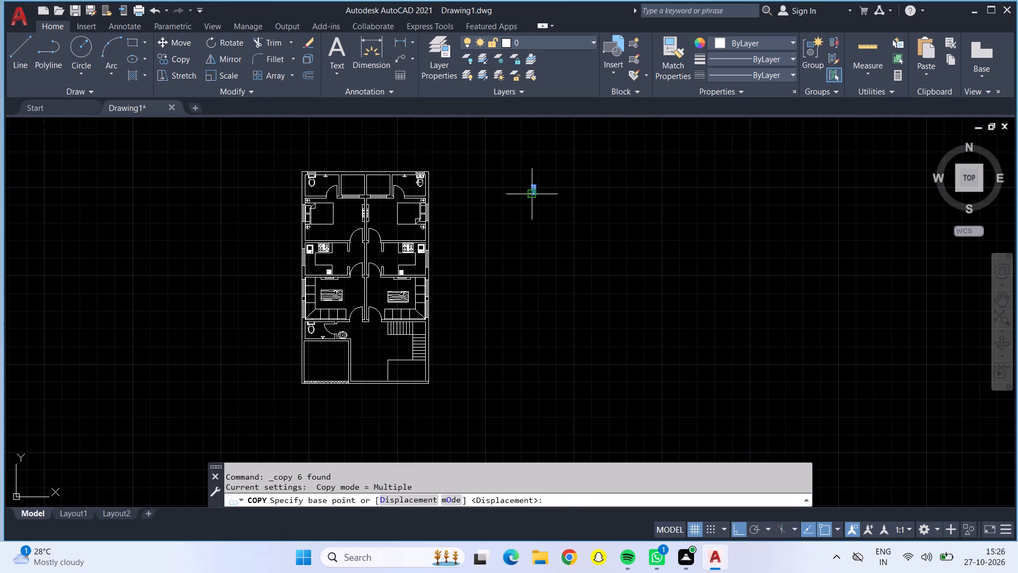
left_click(532, 194)
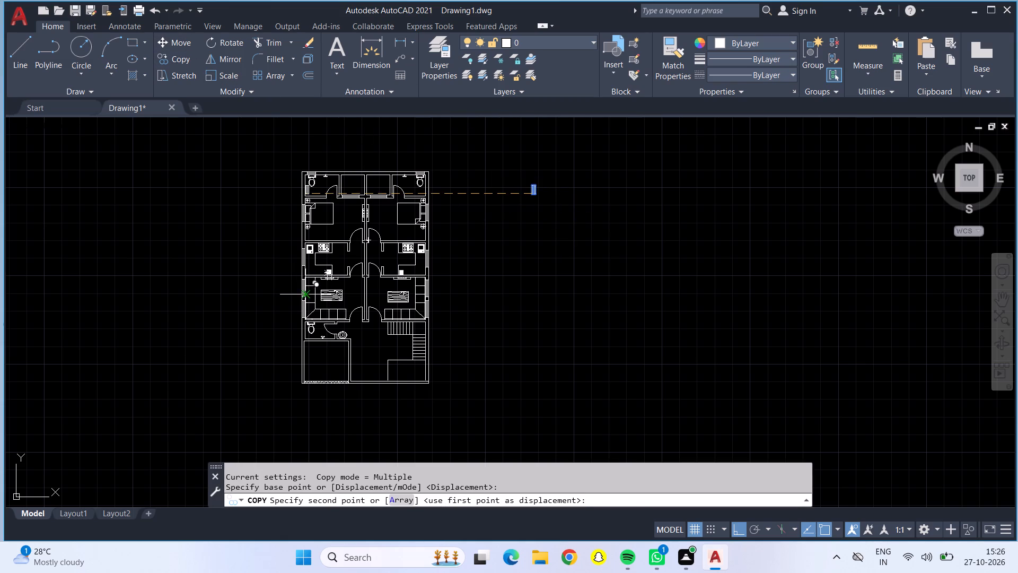
key("F8")
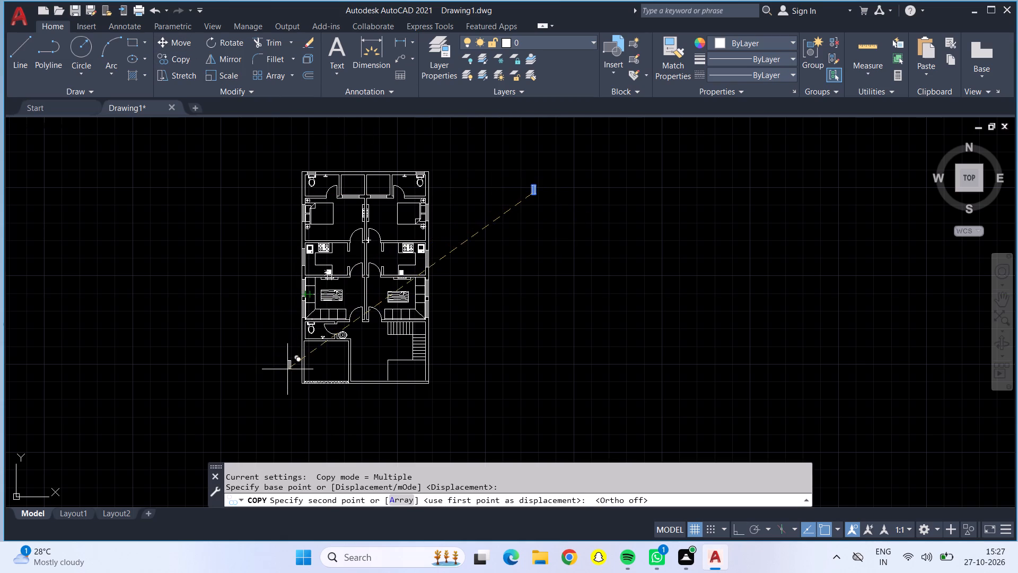
scroll(292, 336, "up", 6)
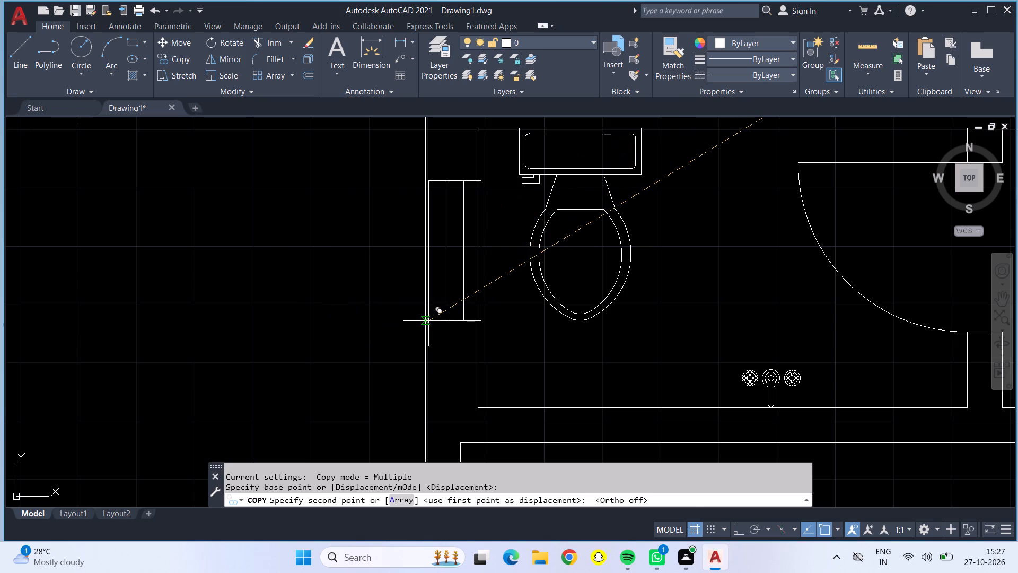
left_click(424, 320)
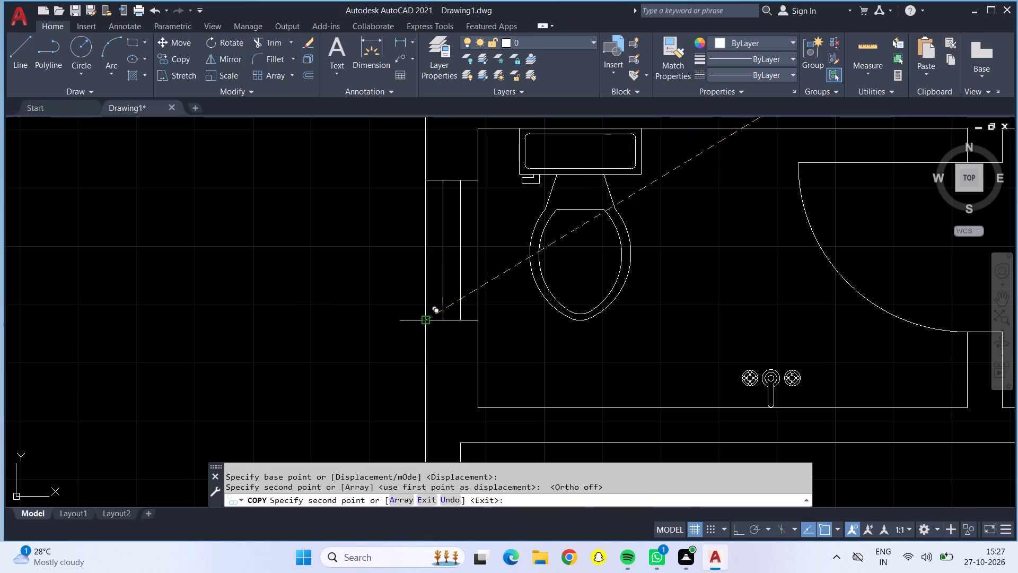
scroll(406, 326, "down", 4)
key("Escape")
scroll(601, 374, "down", 2)
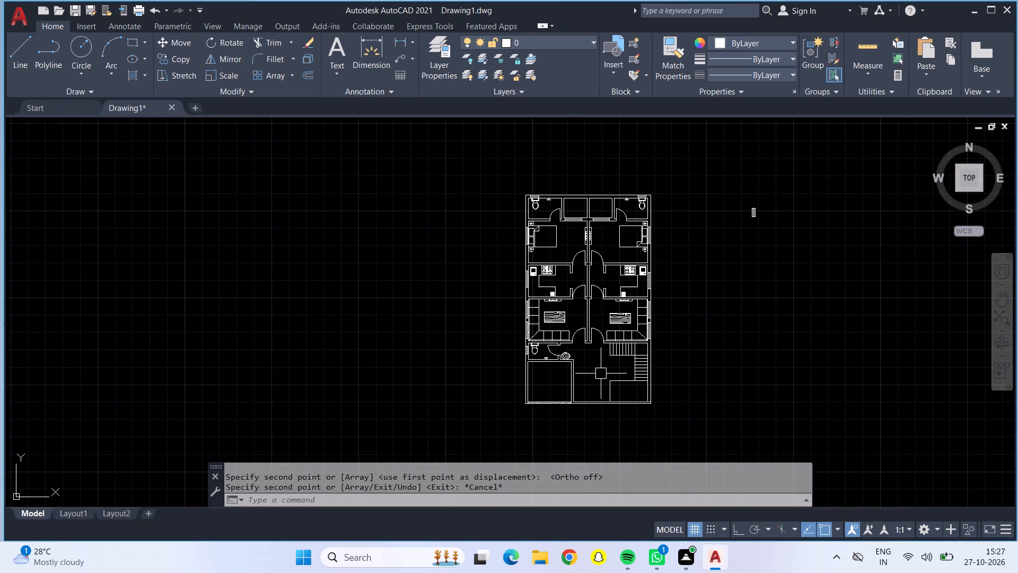
Delete the leftover vertical window symbol outside the floor plan.
left_click_drag(733, 155, 758, 170)
left_click(823, 296)
key("Delete")
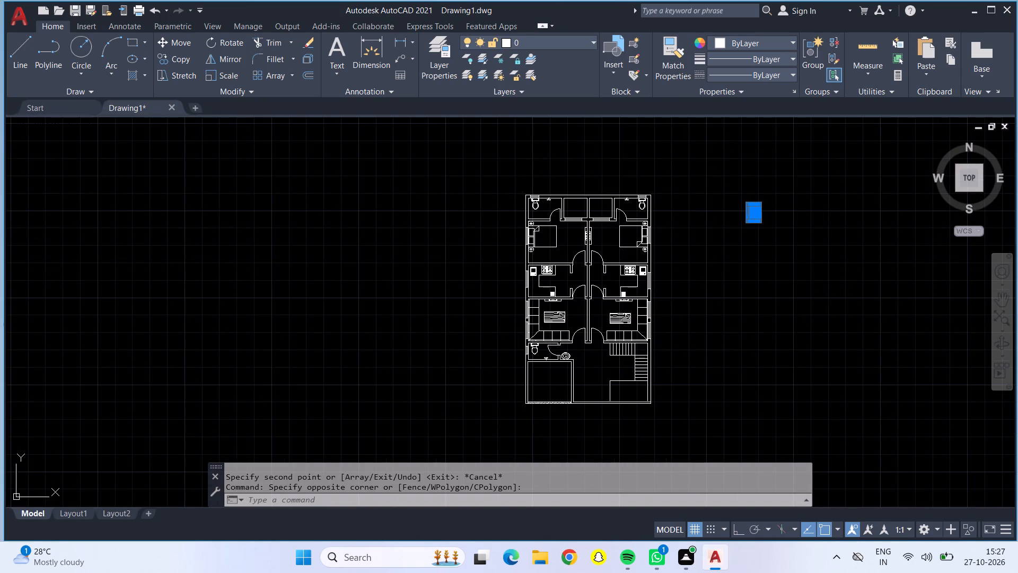
Draw two crossing diagonal lines between opposite inner corners of the left small top middle room.
scroll(719, 277, "down", 1)
middle_click_drag(716, 273, 585, 281)
scroll(475, 256, "up", 2)
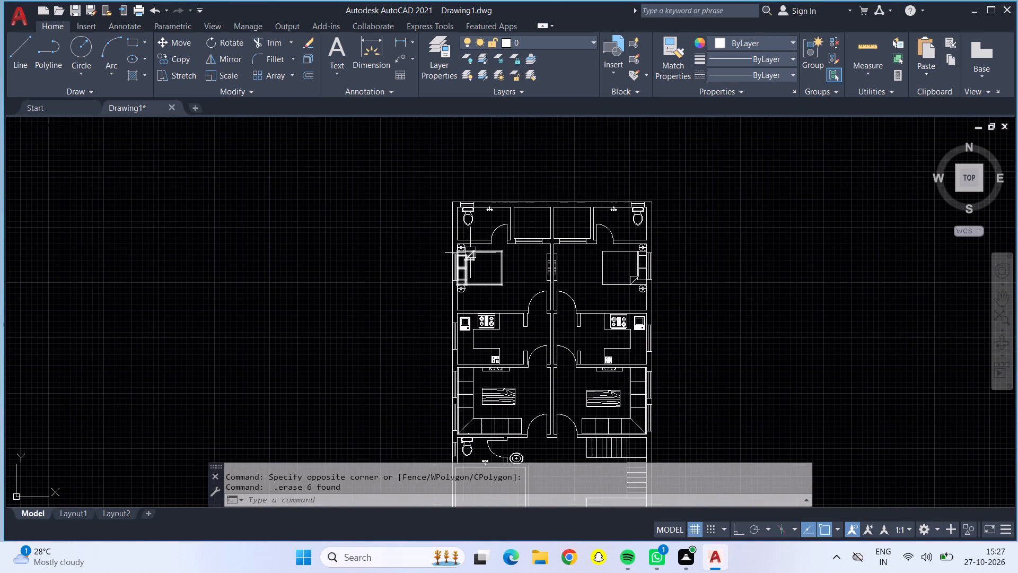
scroll(499, 268, "up", 1)
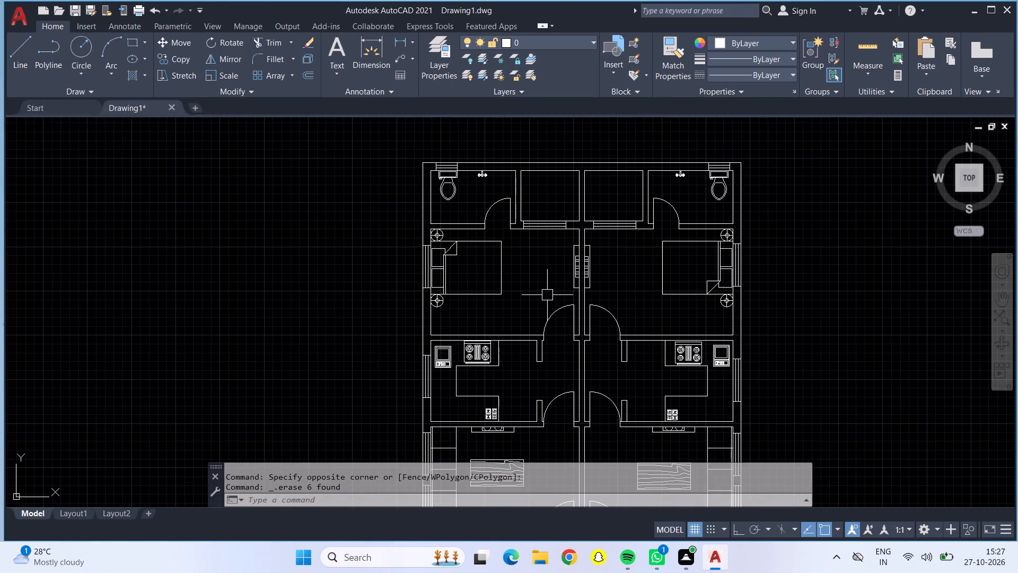
scroll(613, 285, "down", 1)
scroll(613, 286, "up", 2)
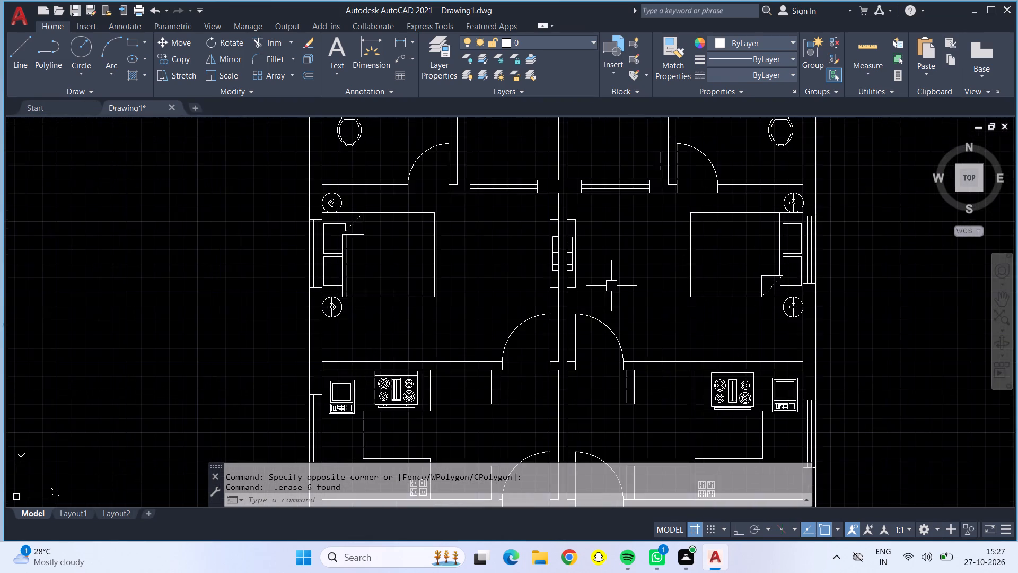
scroll(603, 286, "down", 1)
middle_click_drag(595, 273, 430, 284)
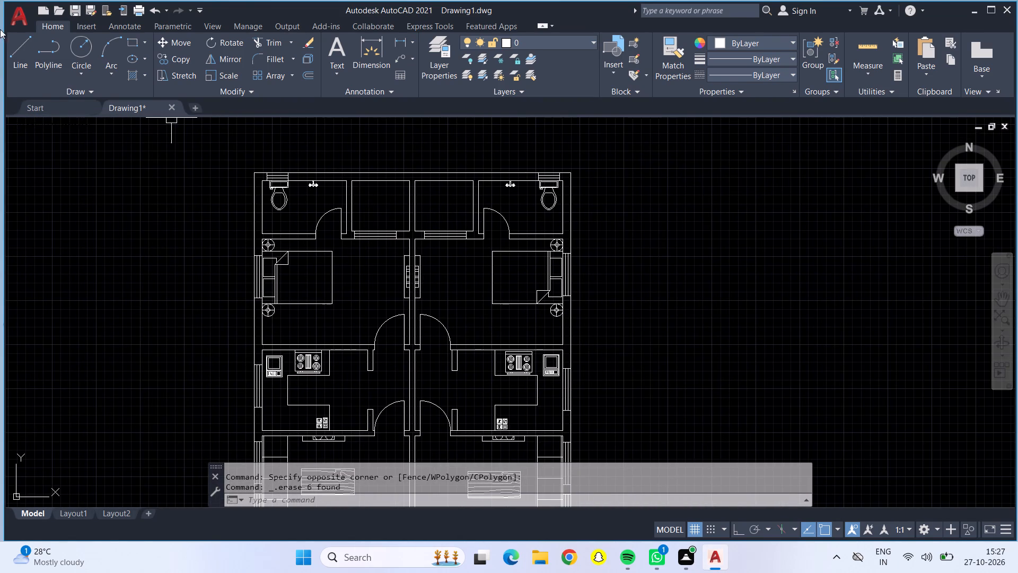
left_click(16, 42)
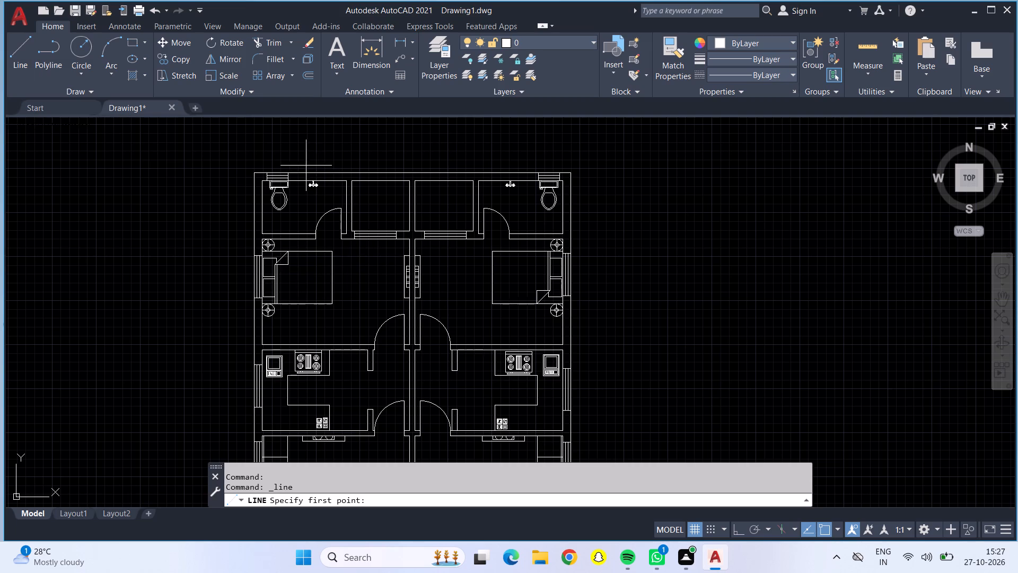
scroll(317, 171, "up", 2)
left_click(400, 195)
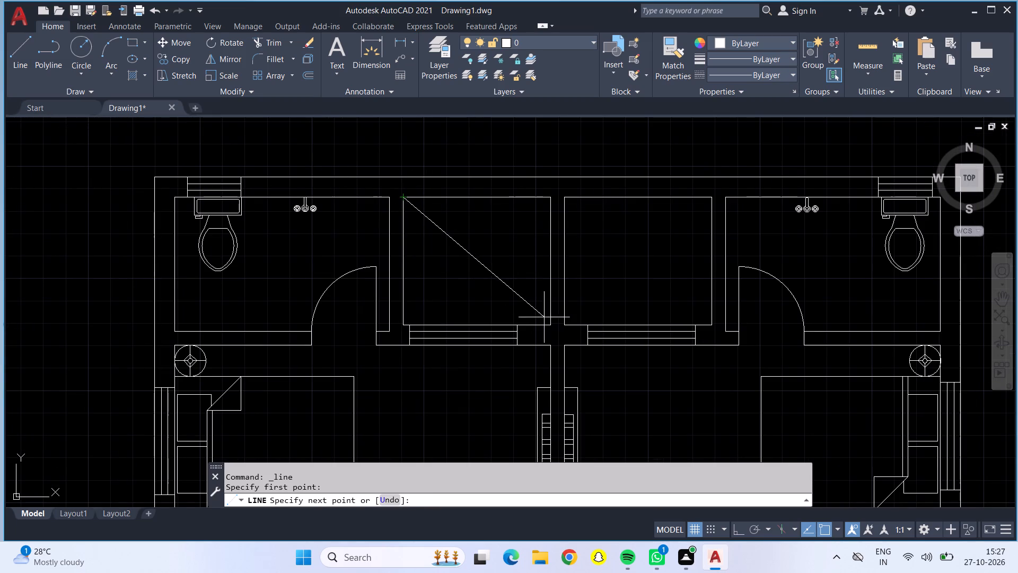
left_click(550, 322)
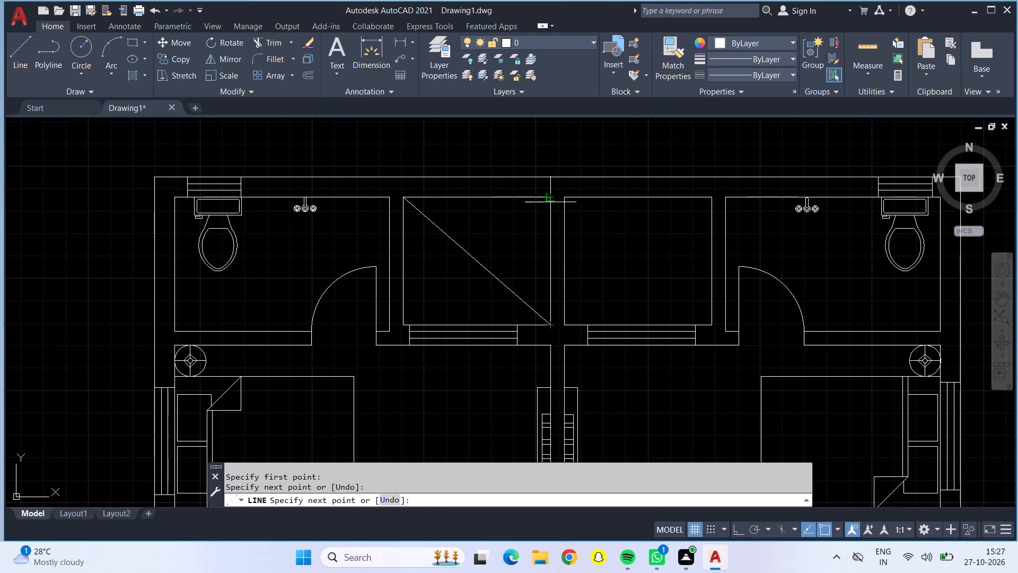
left_click(550, 199)
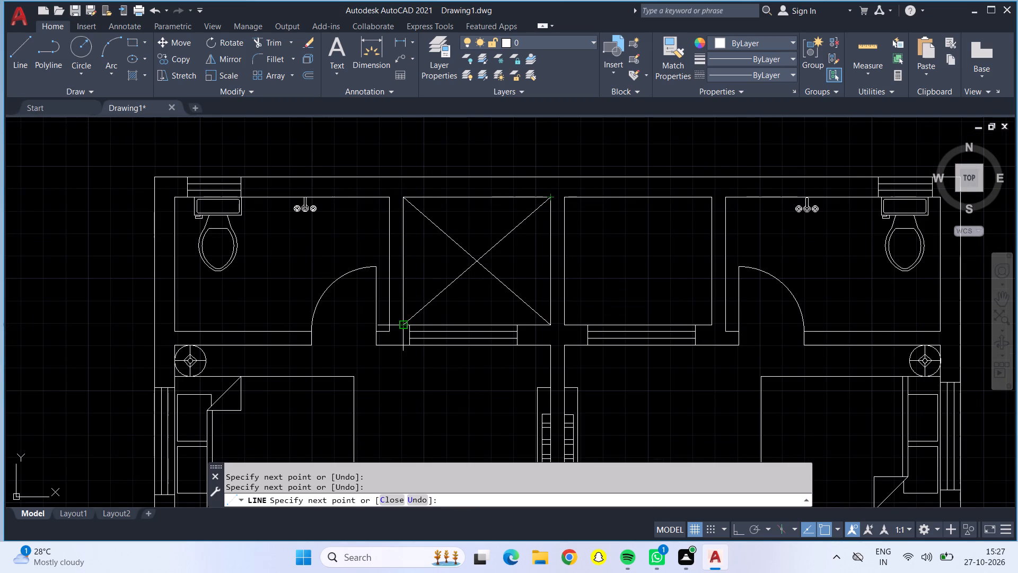
left_click(401, 324)
key("Escape")
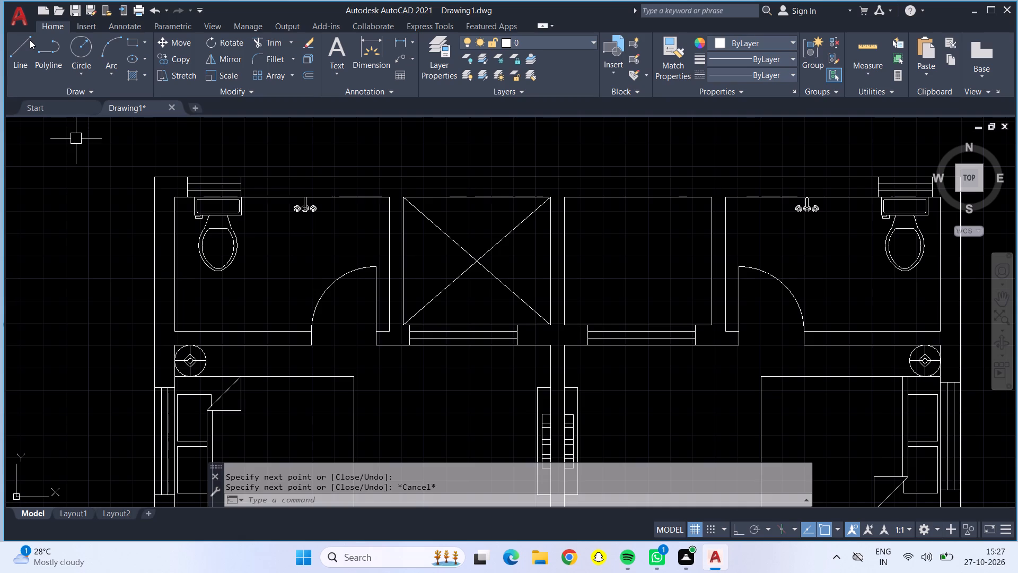
Draw two crossing diagonal lines between opposite inner corners of the right small top middle room.
left_click(29, 39)
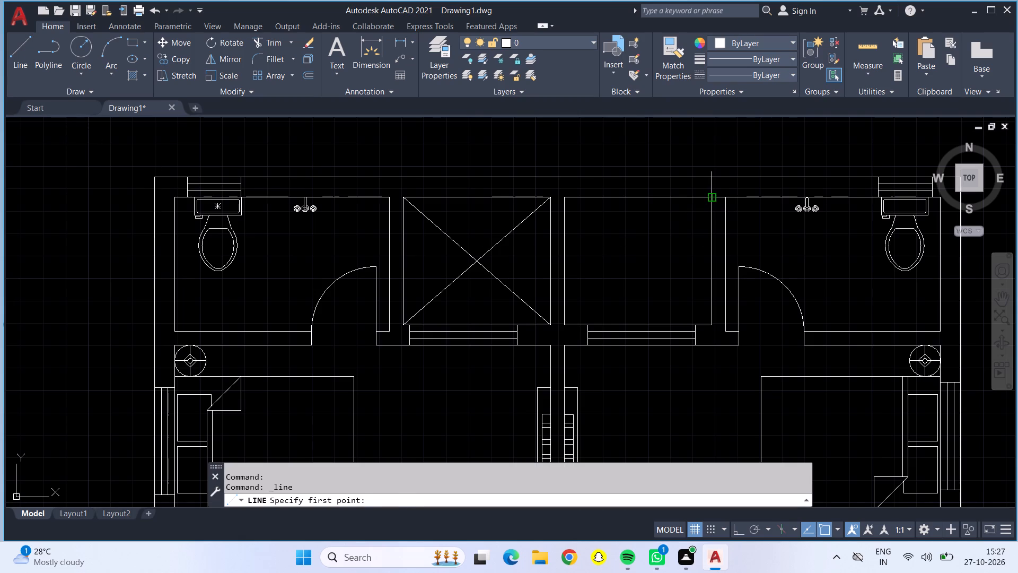
left_click_drag(712, 198, 705, 203)
left_click(567, 327)
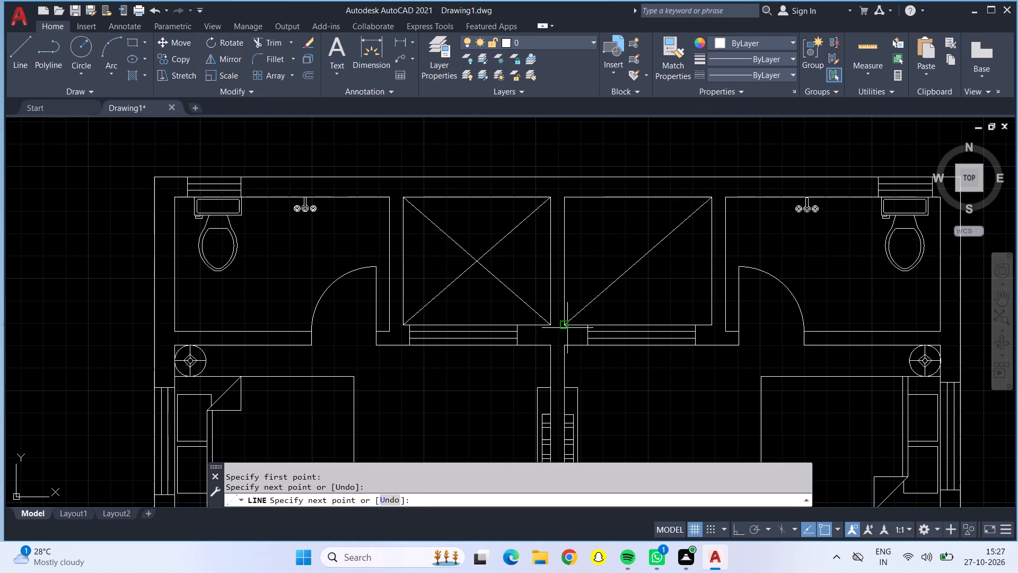
left_click(565, 201)
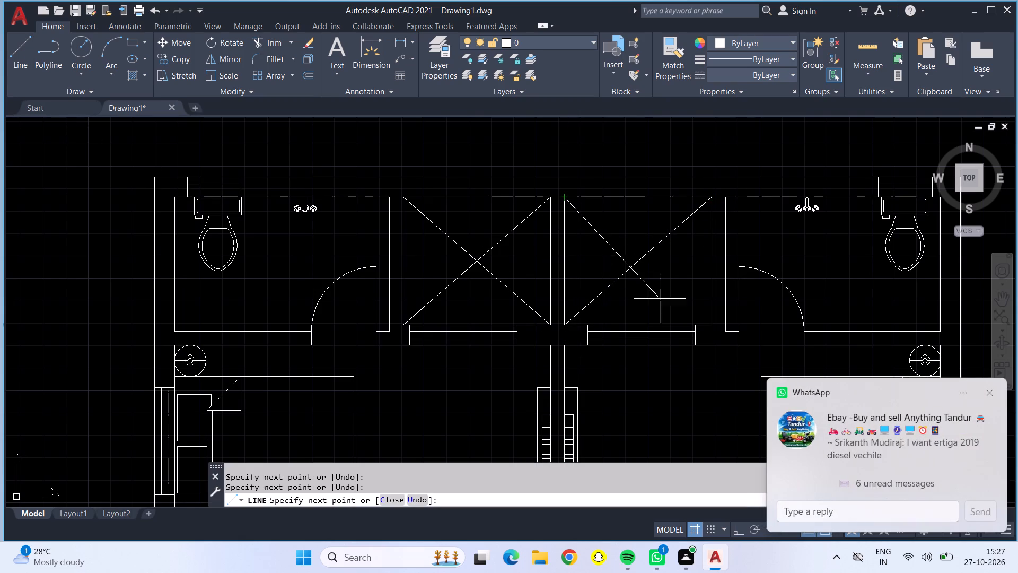
left_click(712, 325)
key("Escape")
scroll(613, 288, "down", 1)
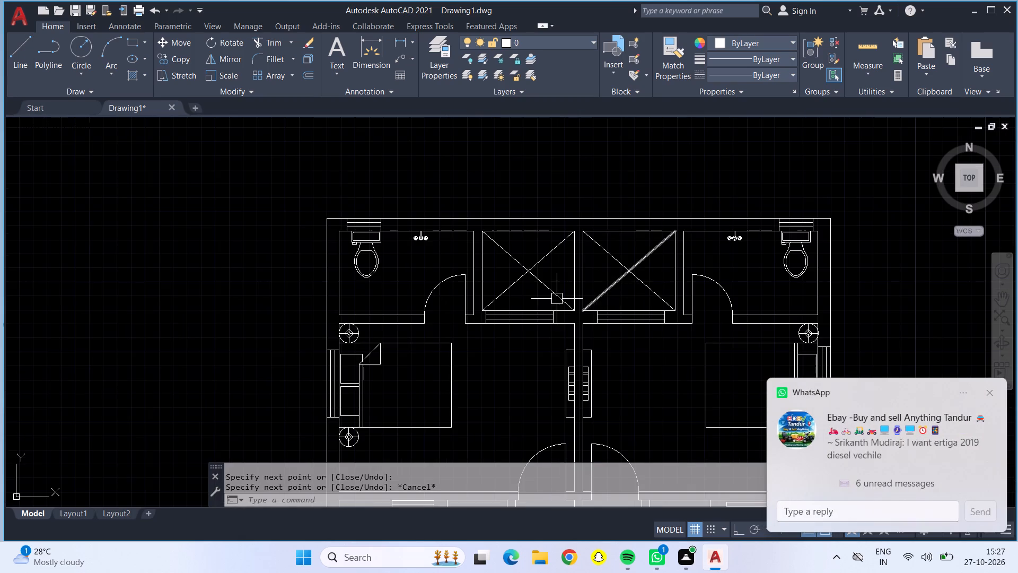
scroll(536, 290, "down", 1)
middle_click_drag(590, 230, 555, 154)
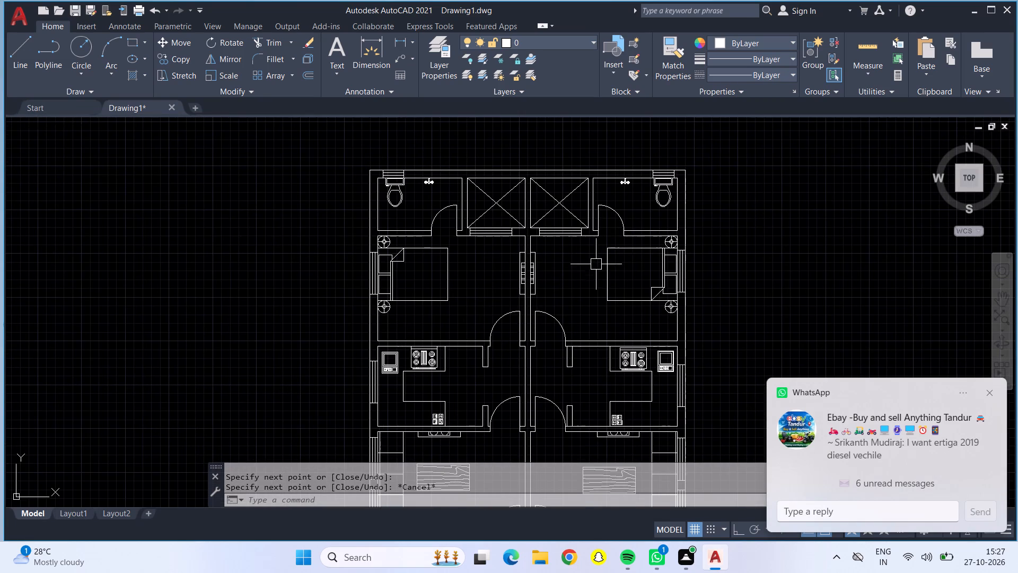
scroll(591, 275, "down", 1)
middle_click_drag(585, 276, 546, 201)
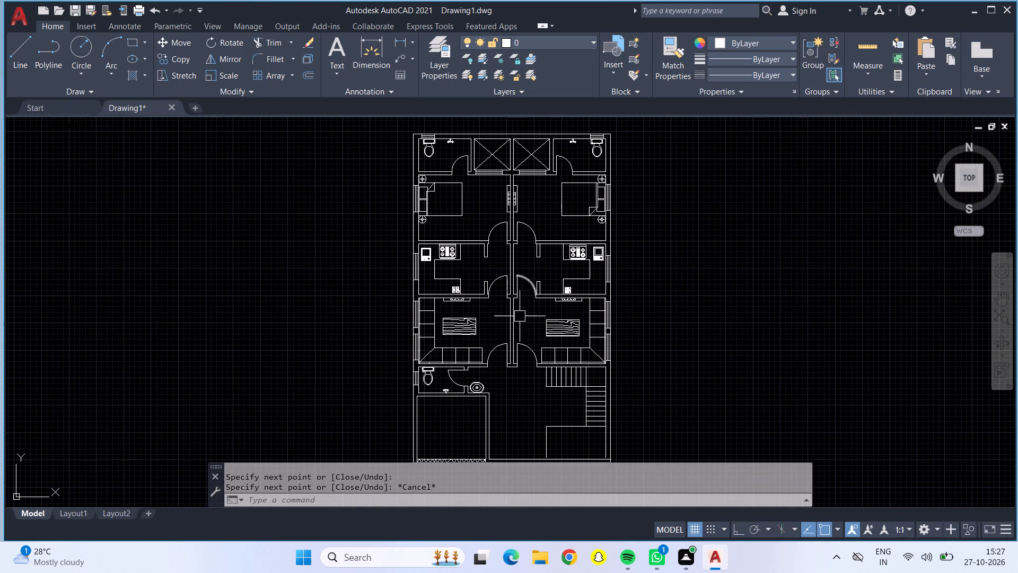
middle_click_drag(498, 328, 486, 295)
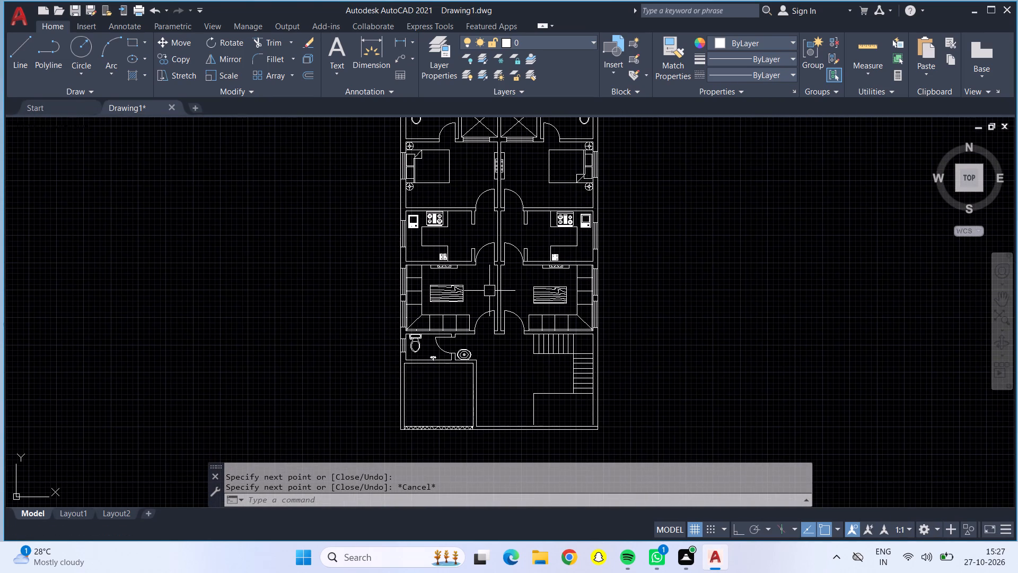
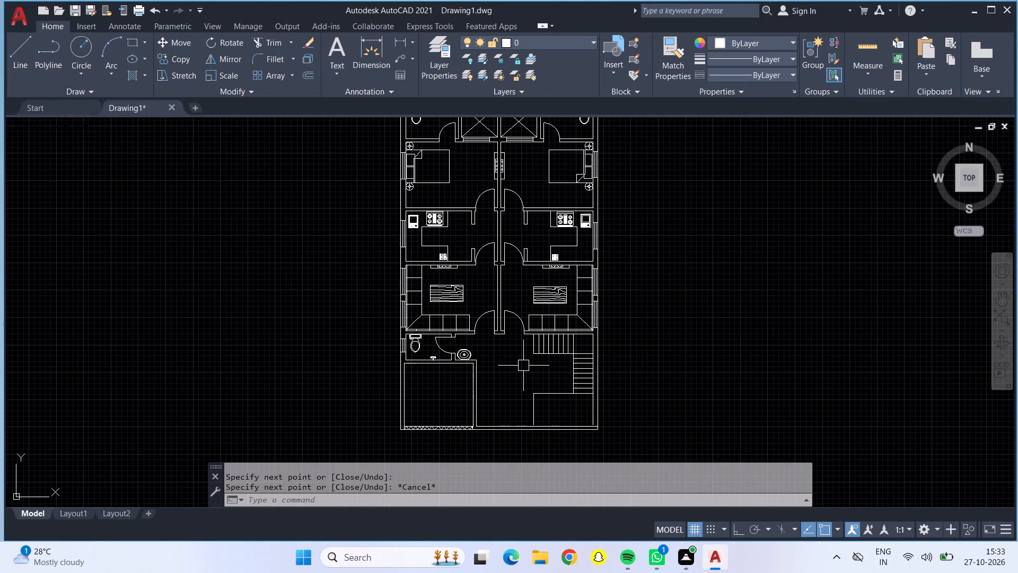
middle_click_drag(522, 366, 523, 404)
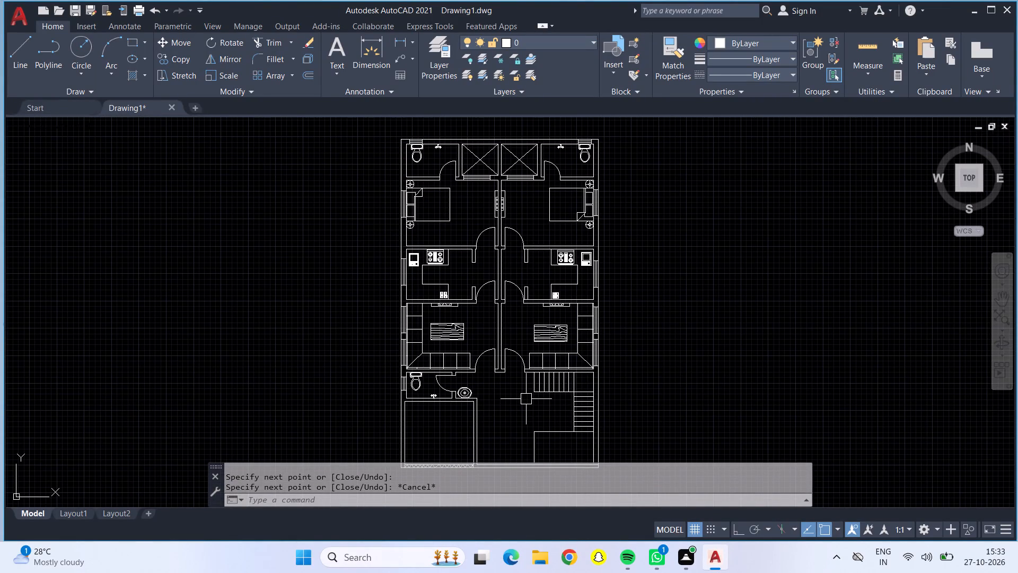
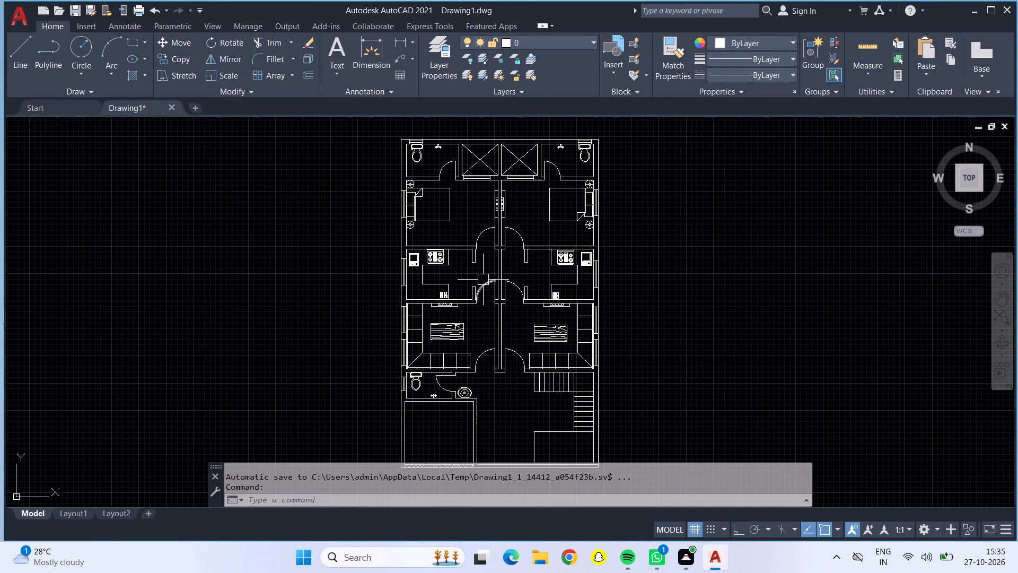
Create a centred multiline text label W, 9" high, in the empty space outside the plan's upper left side.
left_click(335, 44)
left_click(244, 175)
left_click(320, 232)
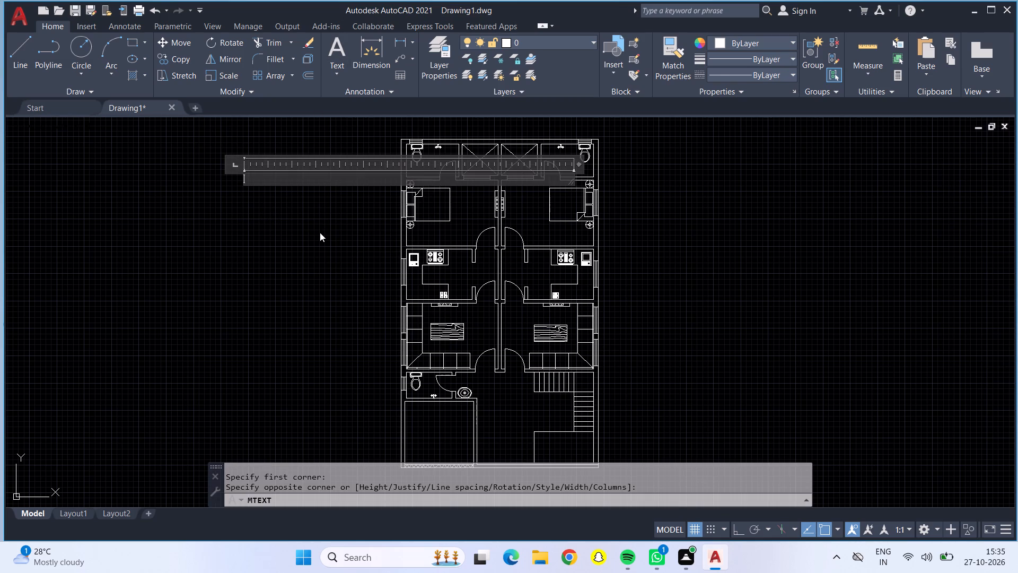
left_click(183, 56)
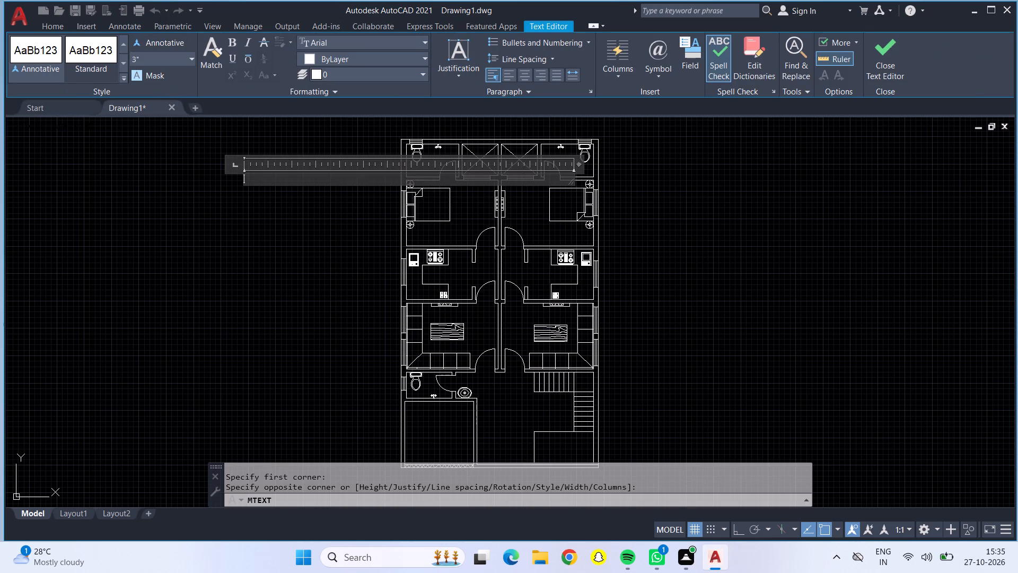
key("BackSpace")
type("9\"")
key("Return")
left_click(523, 75)
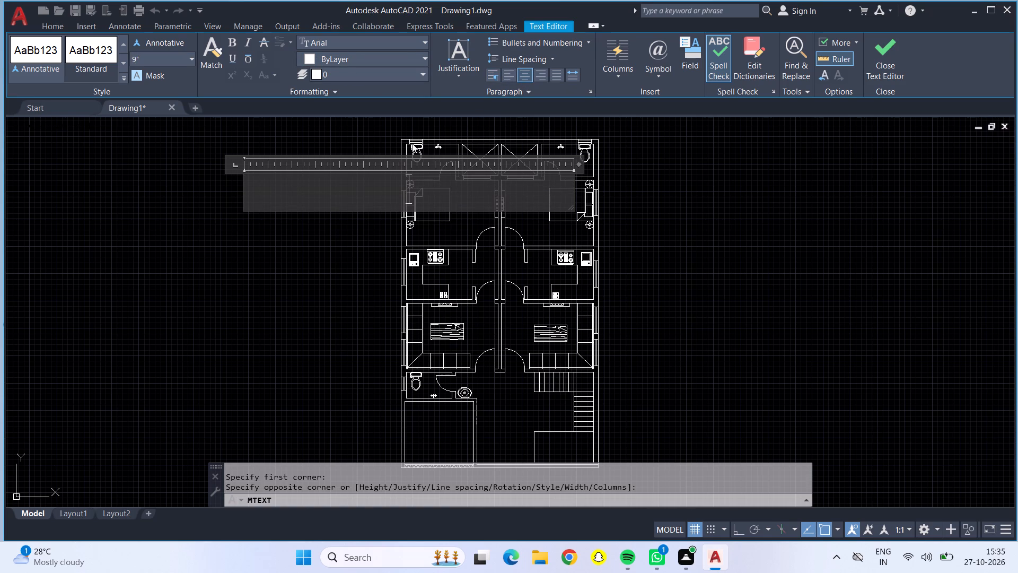
key("w")
key("Return")
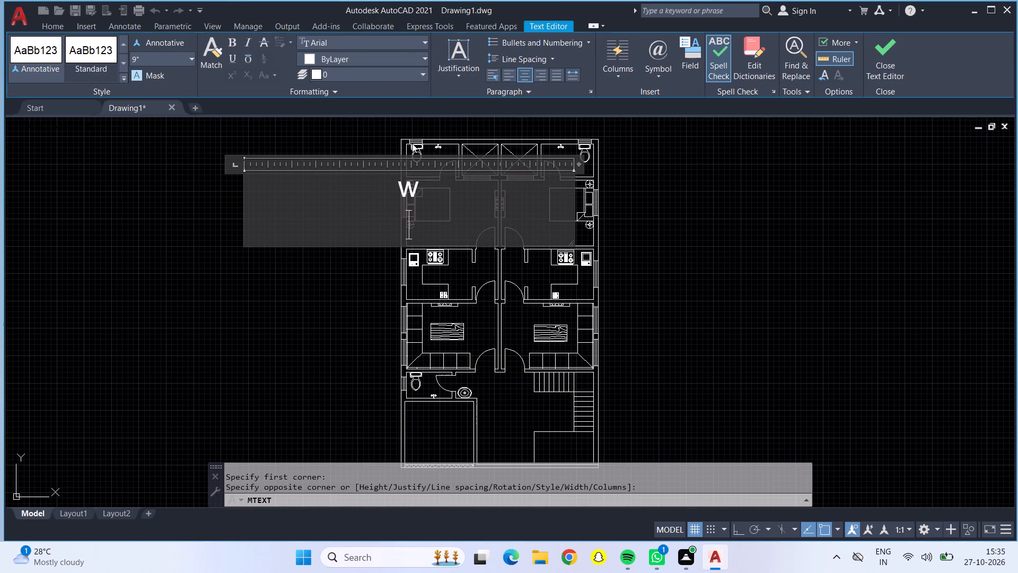
left_click(305, 339)
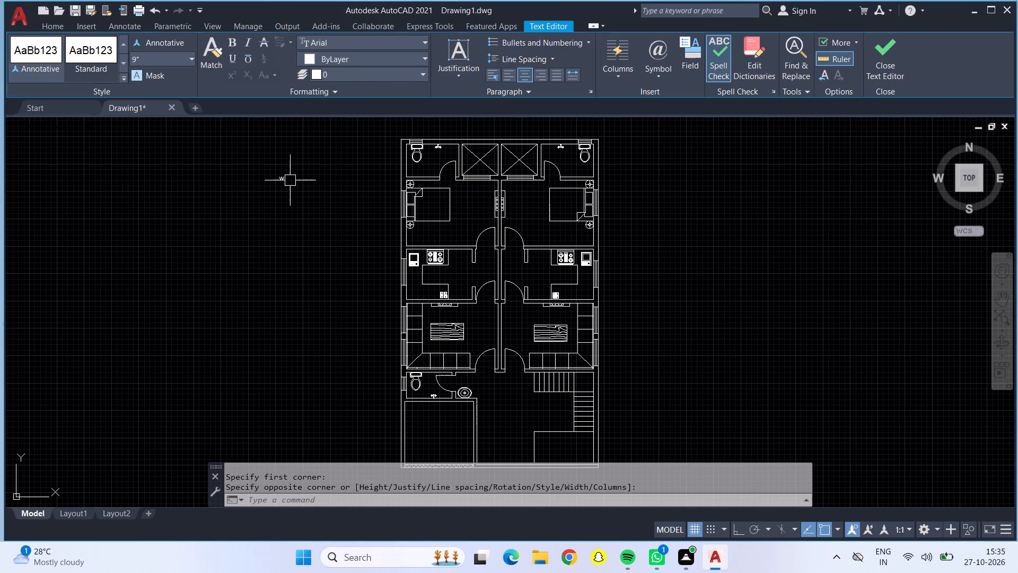
Copy the W label beside the left-hand bedroom window and the left-hand kitchen window, outside the exterior wall.
left_click(283, 180)
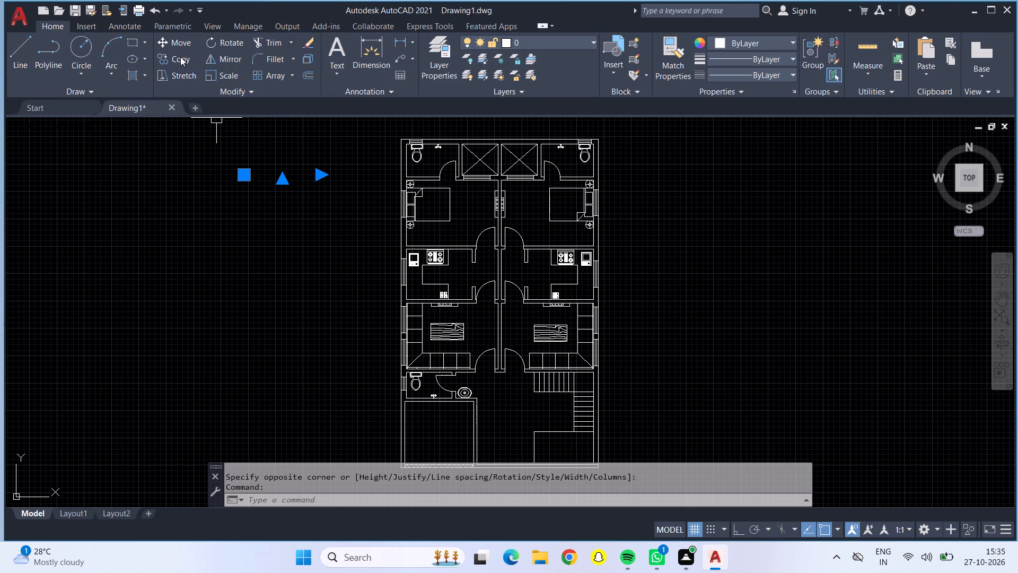
left_click(179, 55)
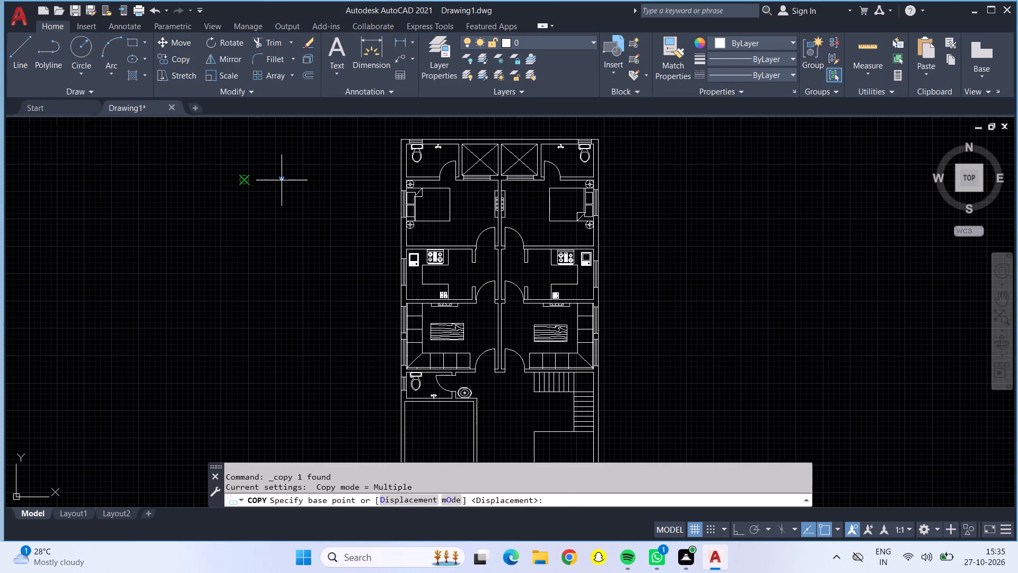
left_click(282, 180)
scroll(364, 204, "up", 5)
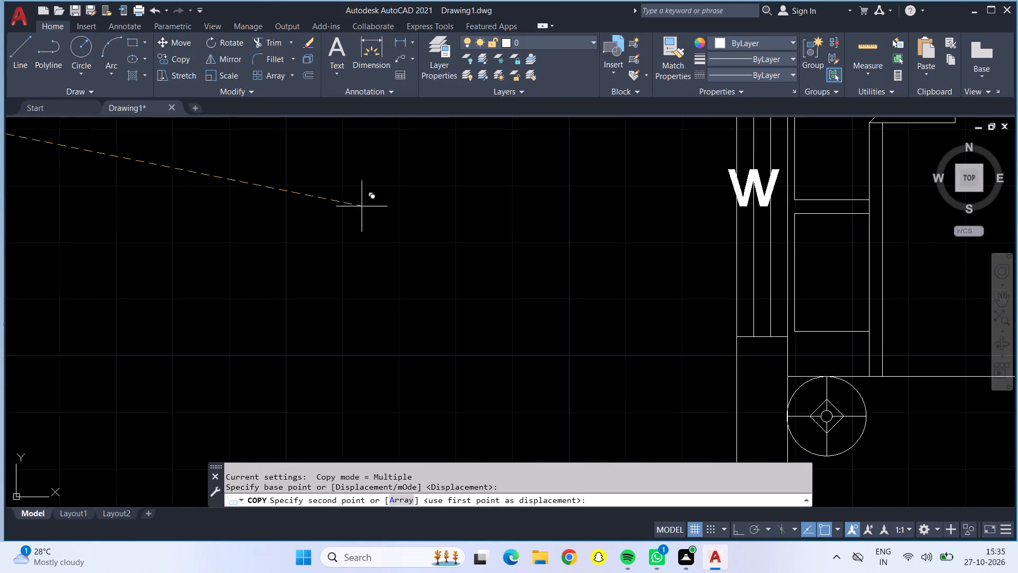
left_click(310, 186)
scroll(310, 186, "down", 3)
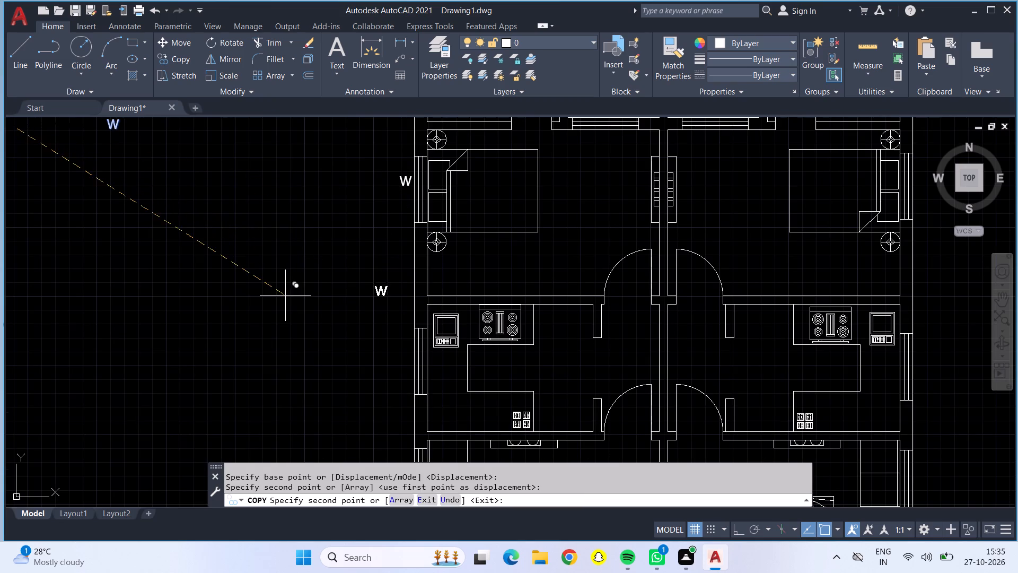
middle_click_drag(285, 296, 292, 190)
scroll(287, 261, "up", 3)
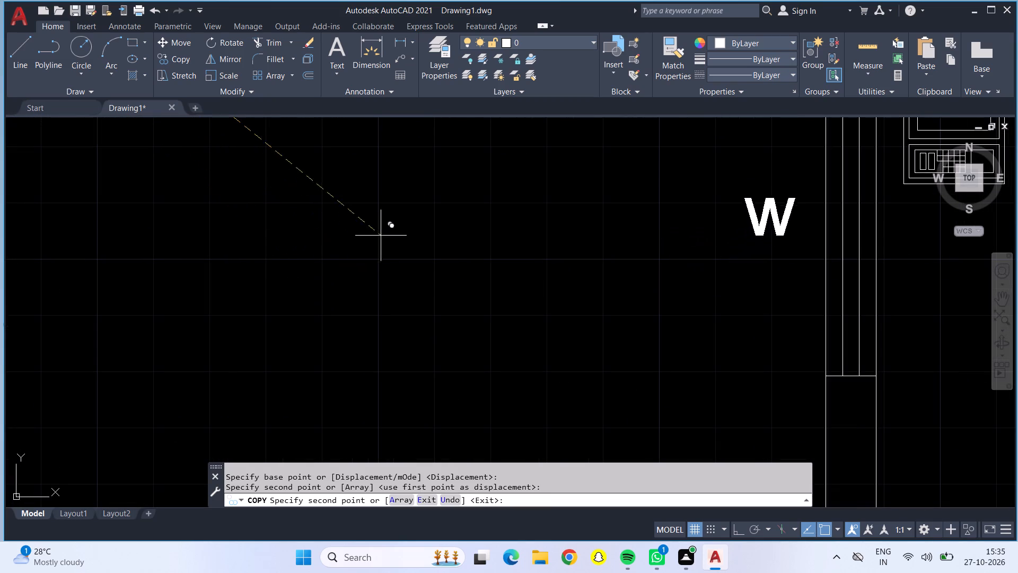
left_click(394, 220)
Place W label copies outside the two living-room windows in the plan's left exterior wall.
scroll(404, 220, "down", 4)
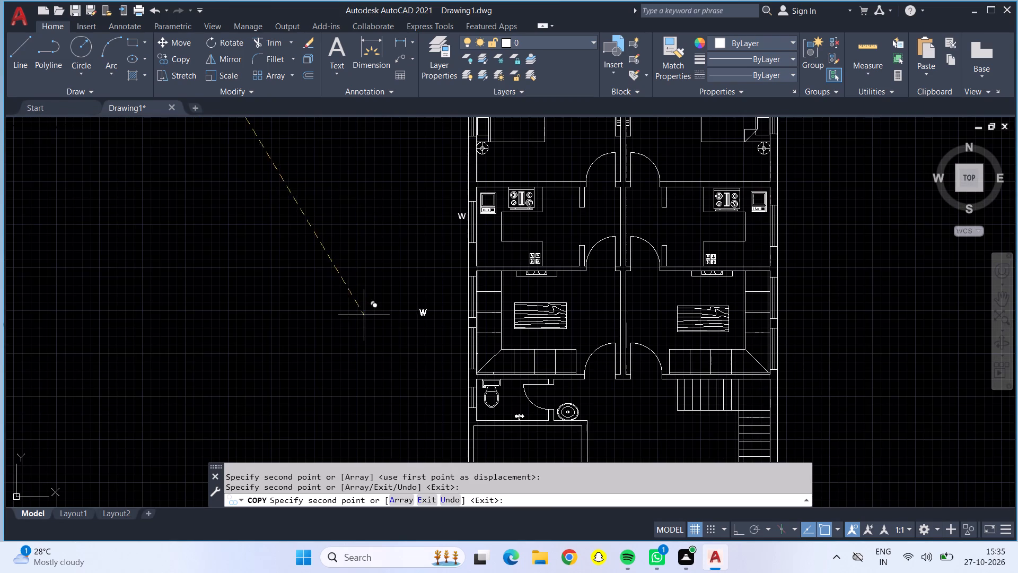
scroll(383, 310, "up", 3)
left_click(458, 266)
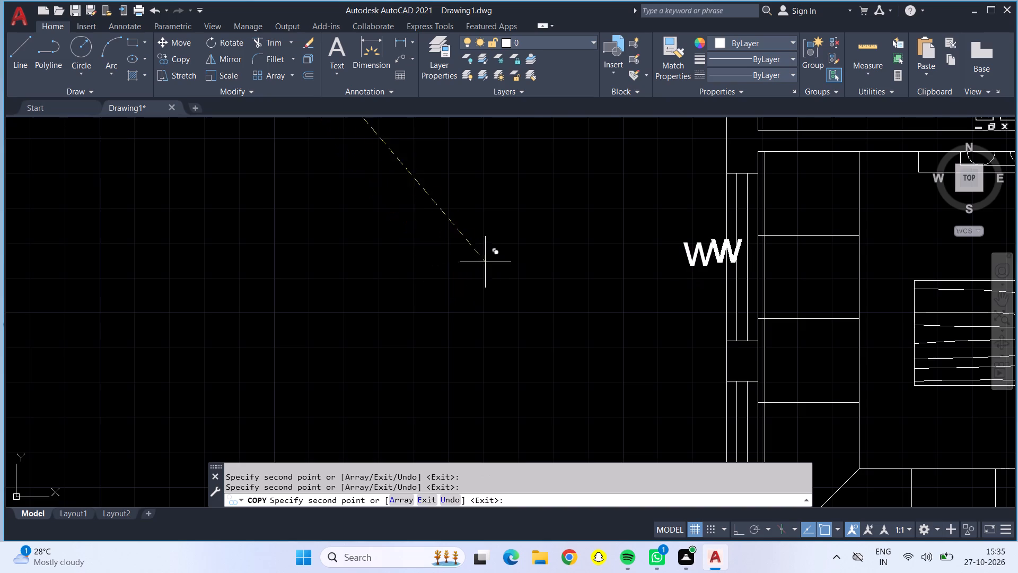
scroll(417, 276, "down", 2)
scroll(421, 349, "up", 4)
scroll(431, 354, "down", 1)
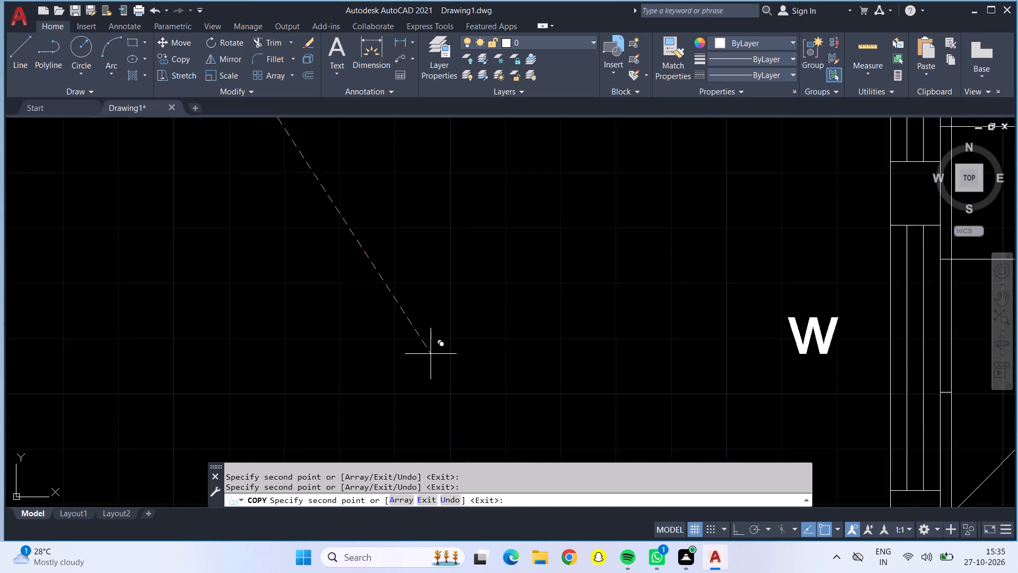
scroll(431, 354, "down", 1)
middle_click_drag(426, 352, 330, 323)
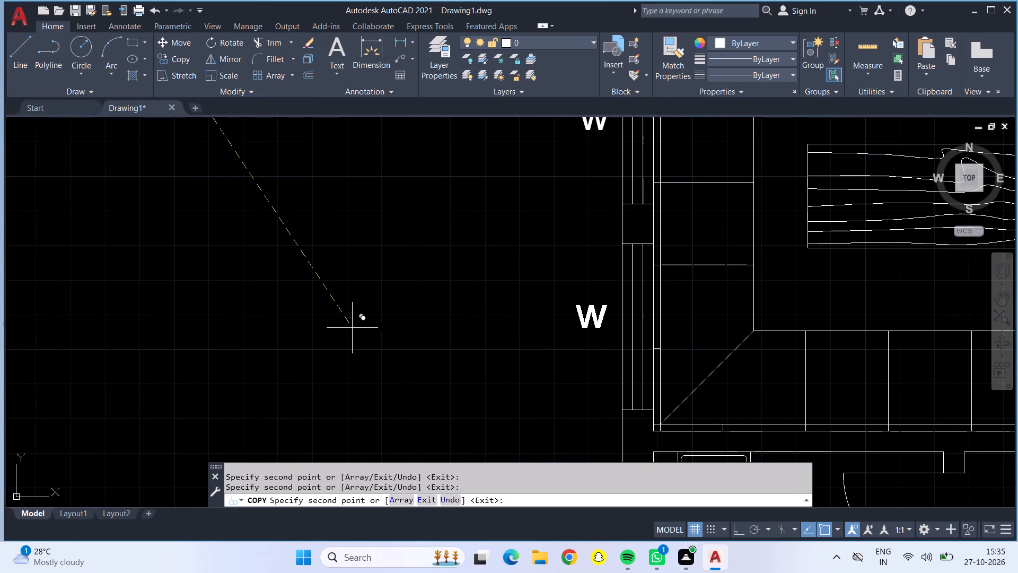
left_click(356, 329)
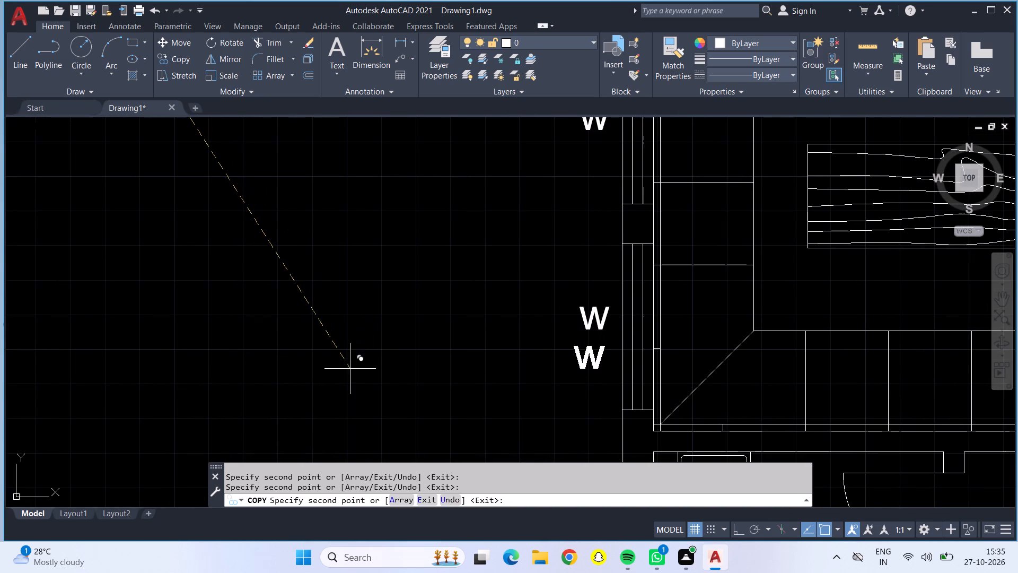
Place W label copies outside the two living-room windows in the plan's right exterior wall.
middle_click_drag(350, 369, 334, 223)
scroll(332, 357, "down", 1)
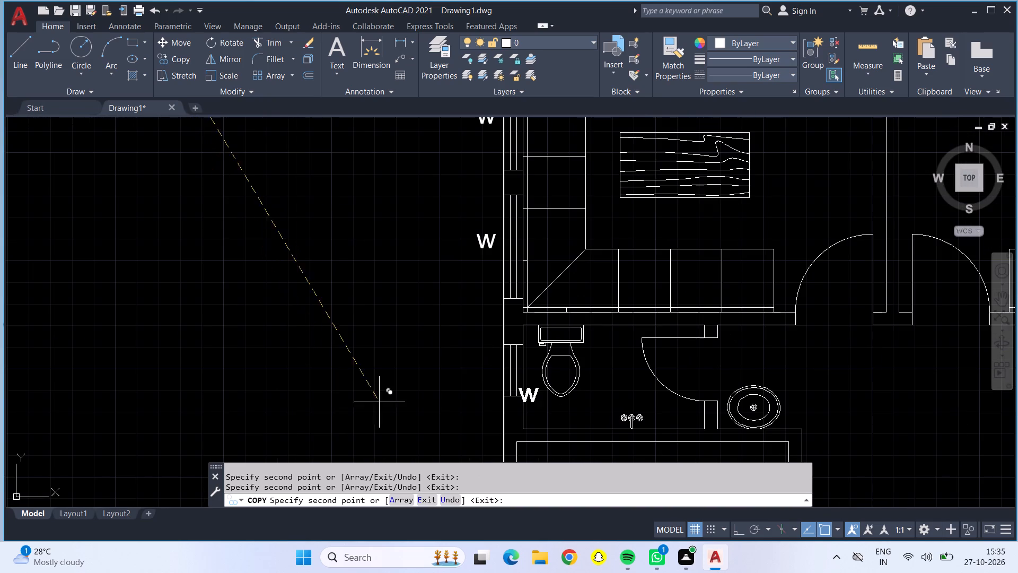
middle_click_drag(453, 385, 433, 200)
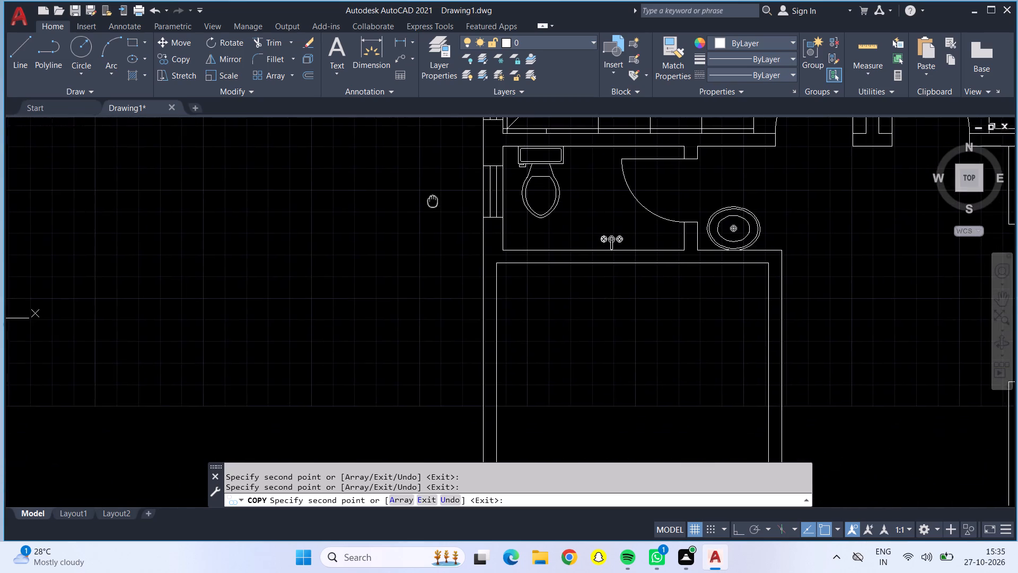
middle_click_drag(433, 200, 440, 183)
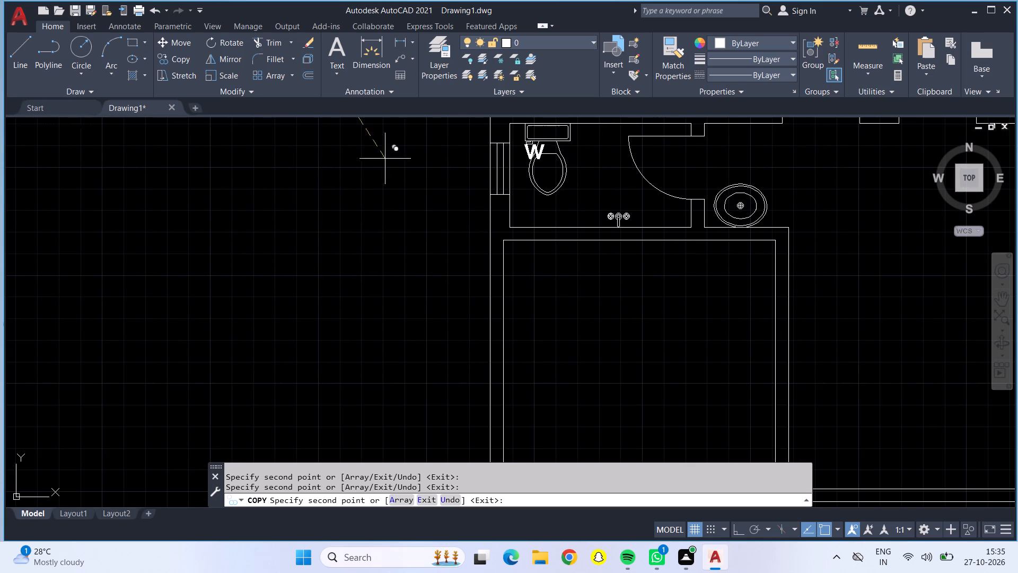
scroll(407, 241, "down", 2)
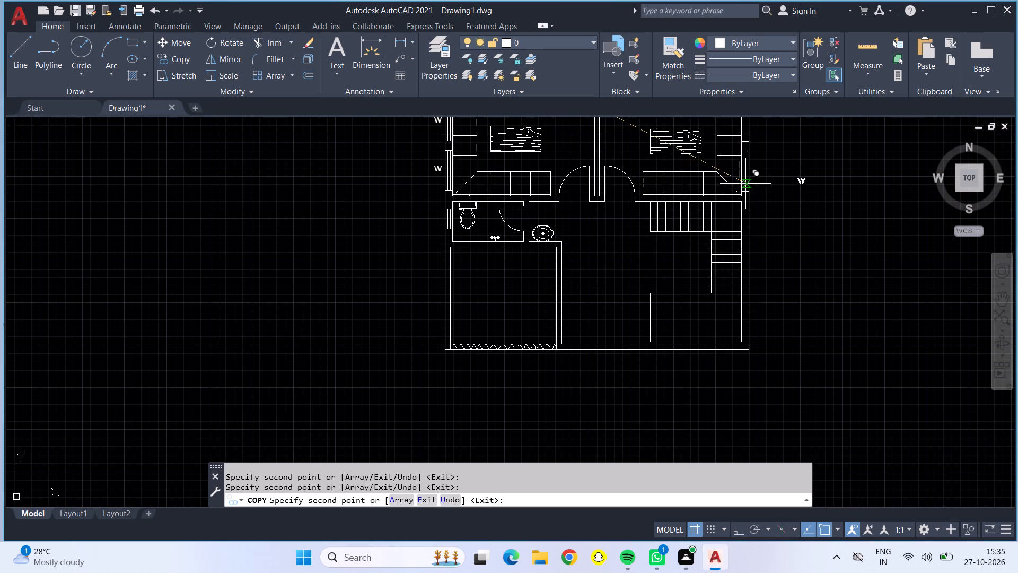
scroll(685, 165, "up", 2)
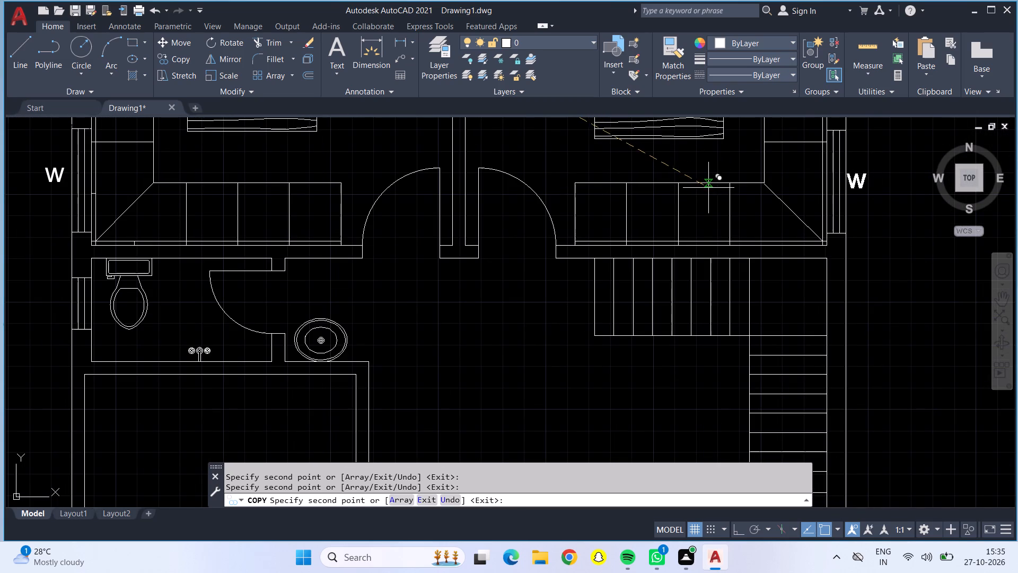
left_click(717, 188)
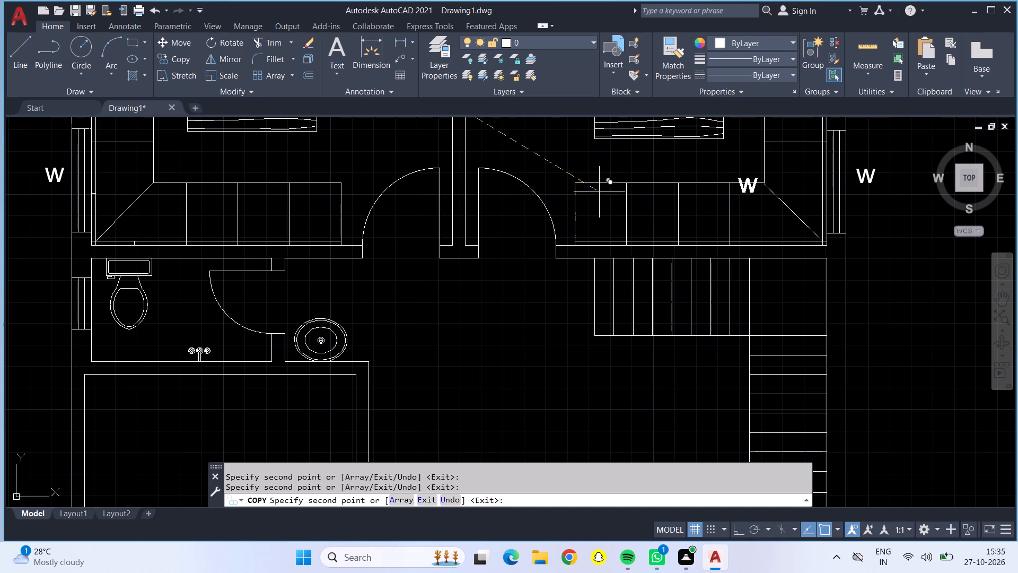
scroll(628, 197, "down", 1)
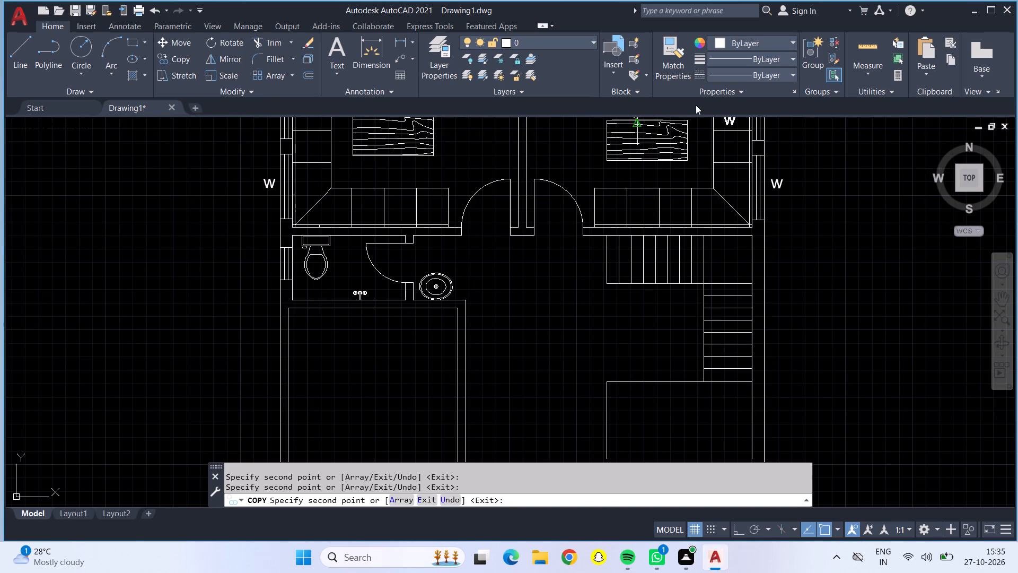
middle_click_drag(661, 174, 658, 187)
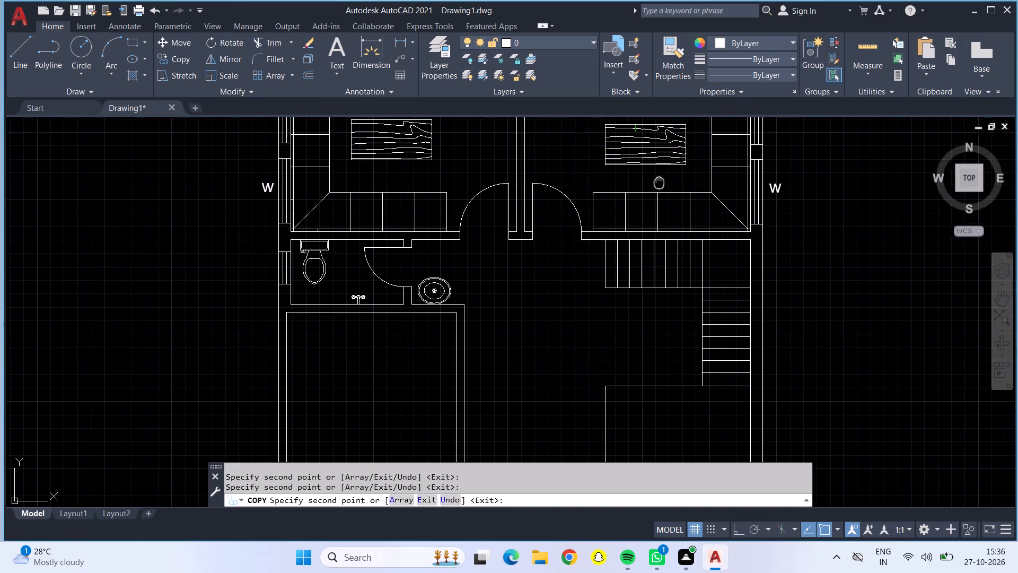
middle_click_drag(658, 187, 641, 268)
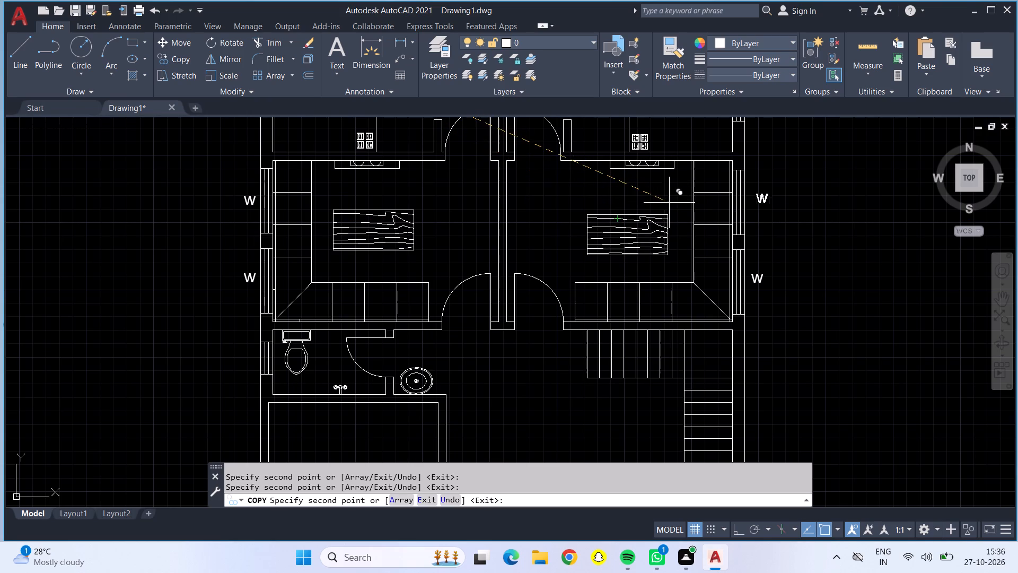
left_click(663, 208)
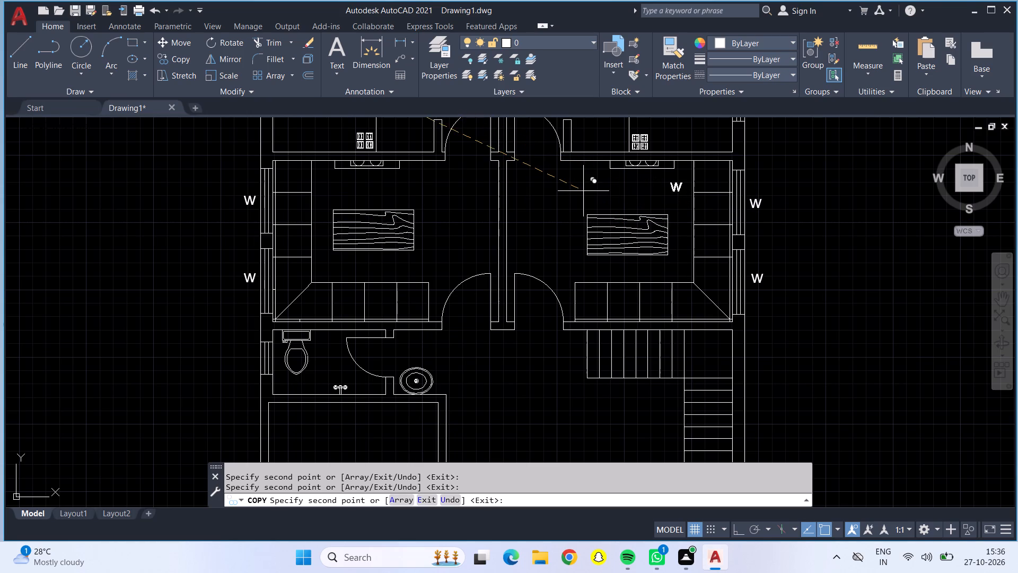
Place W label copies outside the kitchen window and the bedroom window in the plan's right exterior wall.
middle_click_drag(583, 188, 539, 380)
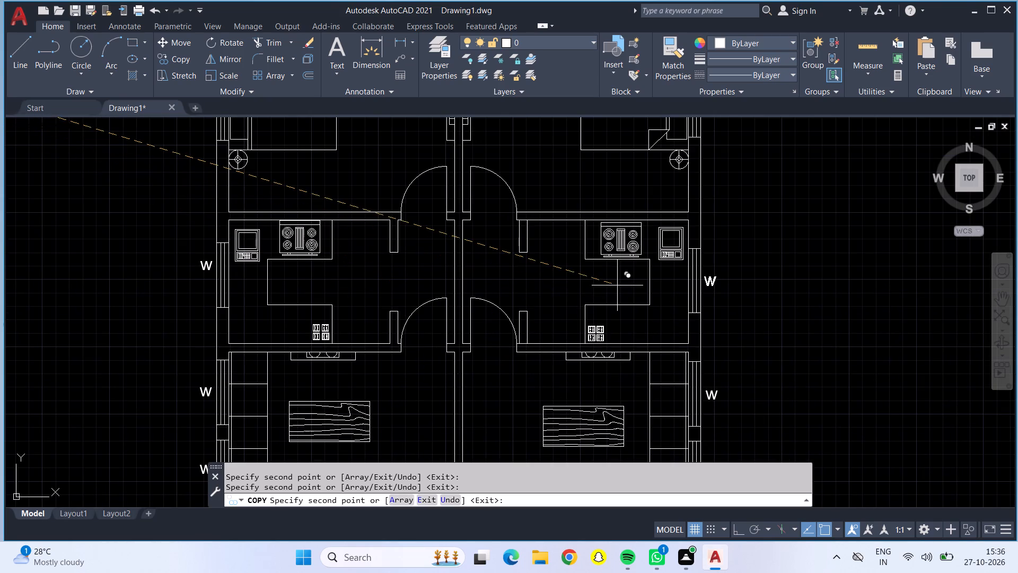
scroll(618, 284, "up", 2)
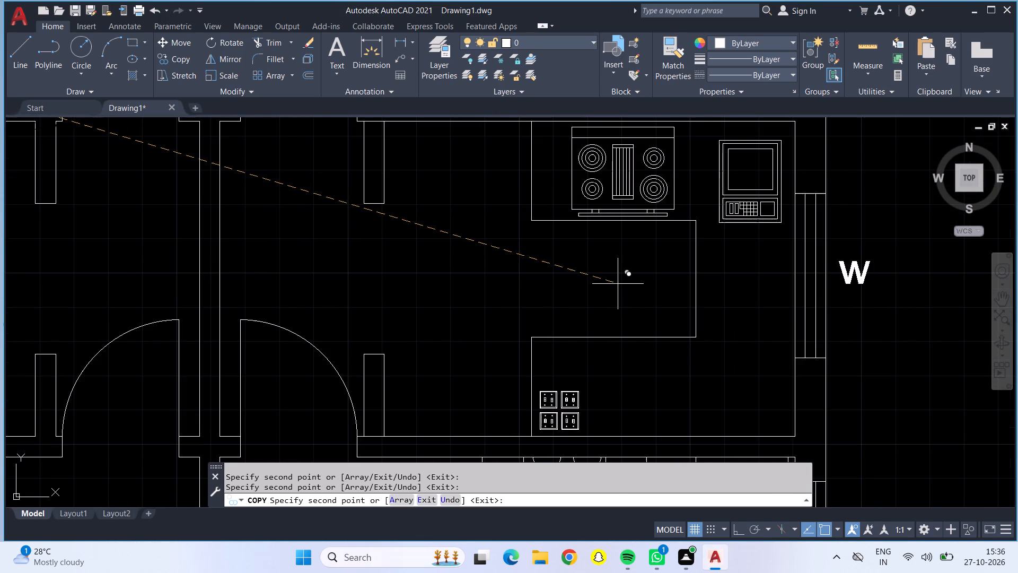
left_click(618, 284)
scroll(604, 284, "down", 3)
scroll(601, 167, "up", 3)
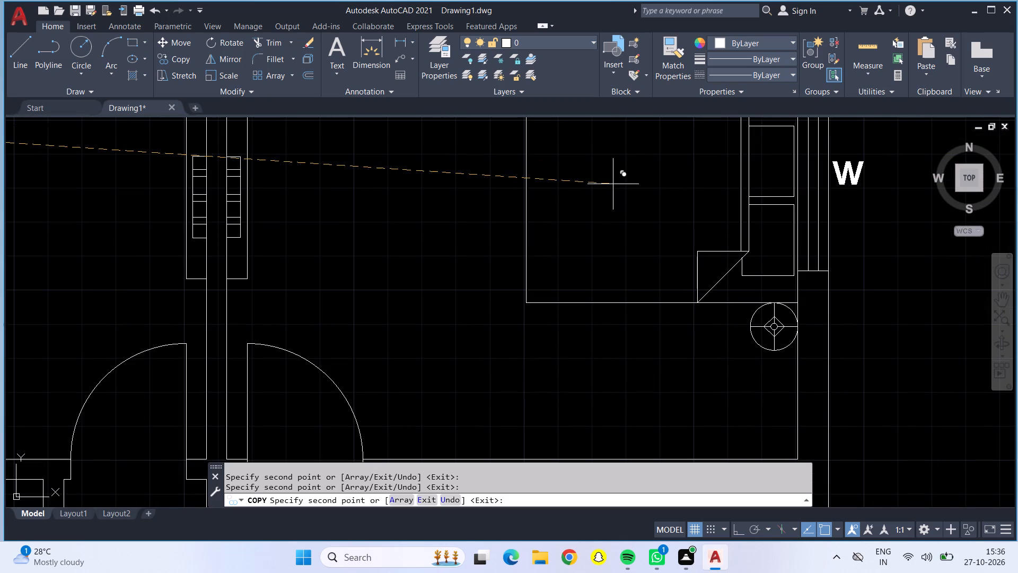
left_click(620, 184)
Place W label copies above the windows of the two cross-marked top middle rooms and finish copying.
scroll(618, 185, "down", 3)
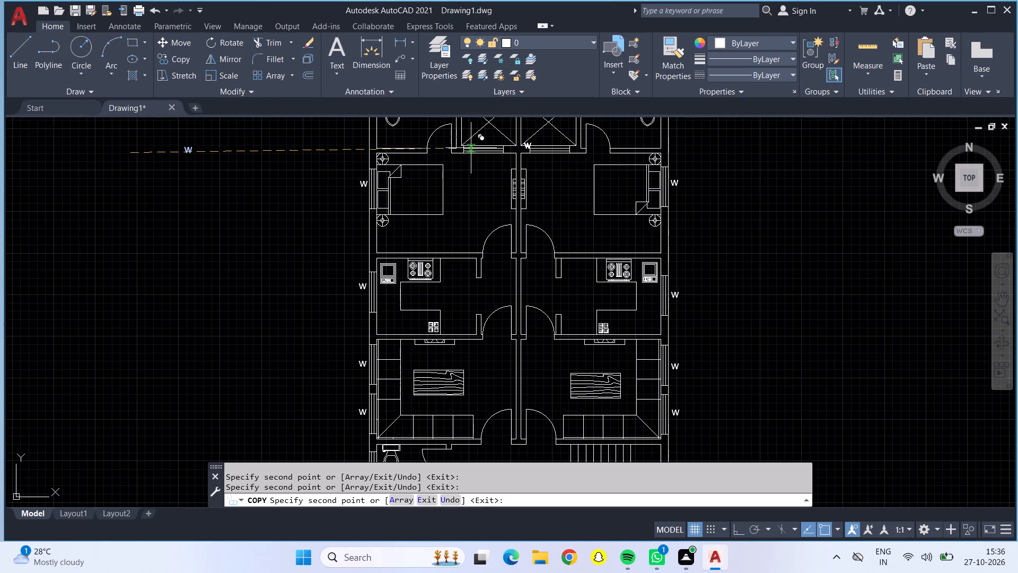
scroll(477, 146, "up", 4)
middle_click_drag(506, 132, 502, 161)
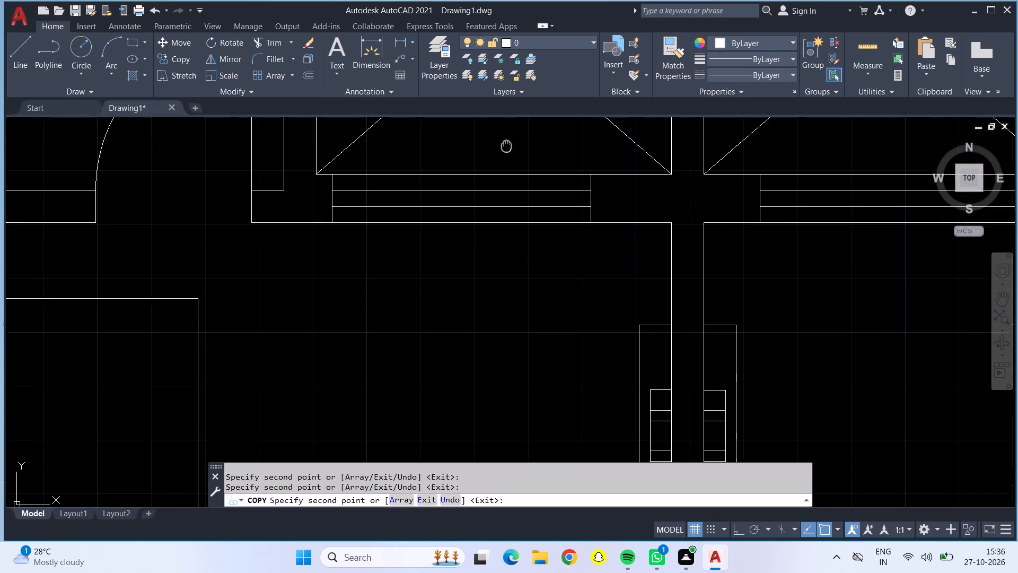
middle_click_drag(502, 161, 493, 235)
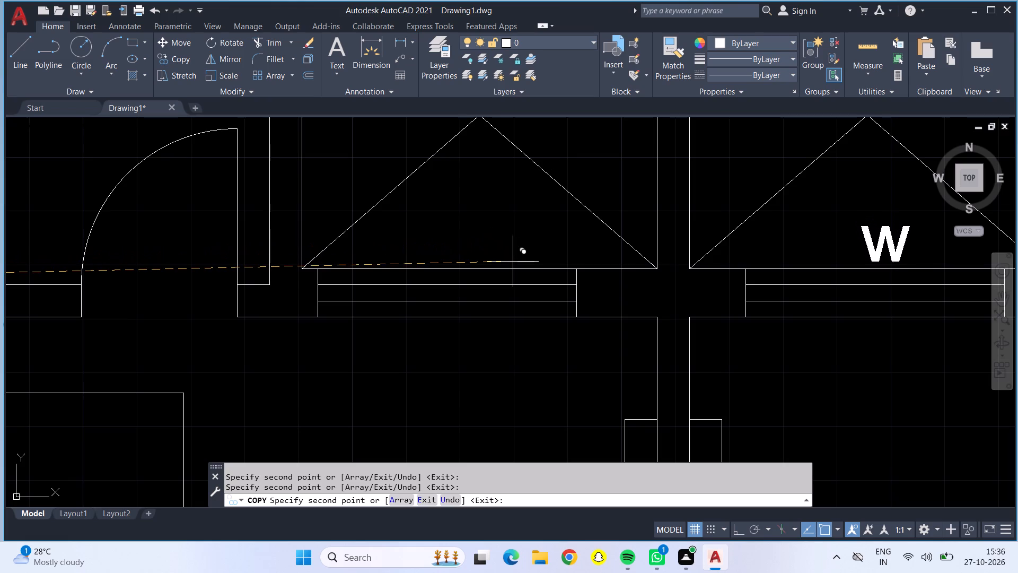
left_click(512, 257)
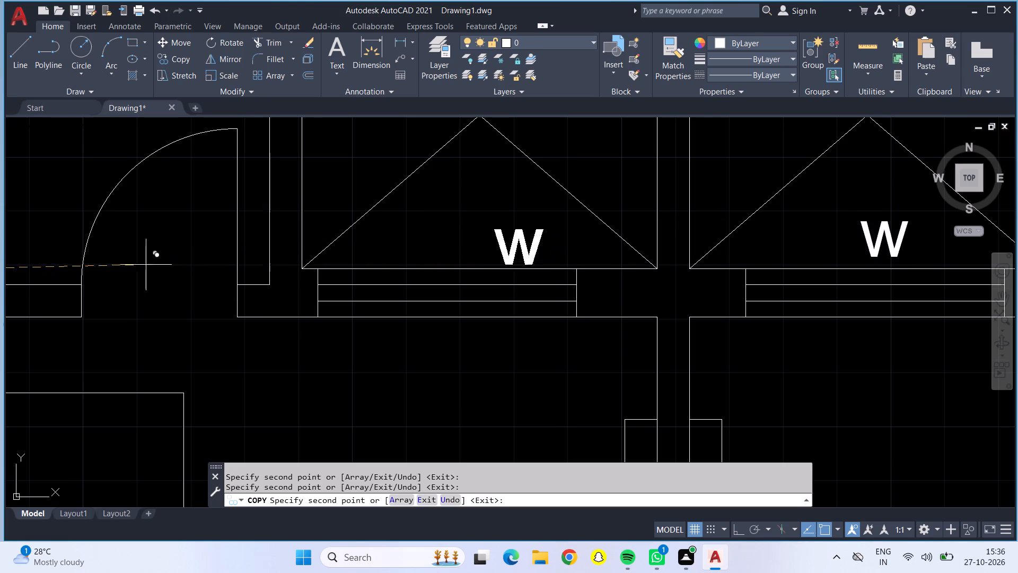
left_click(97, 256)
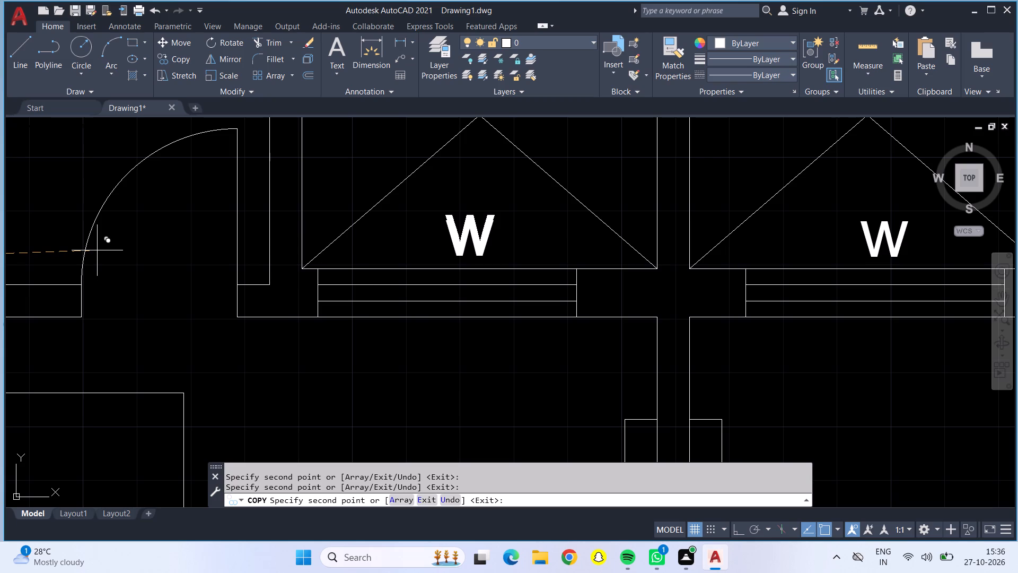
key("Escape")
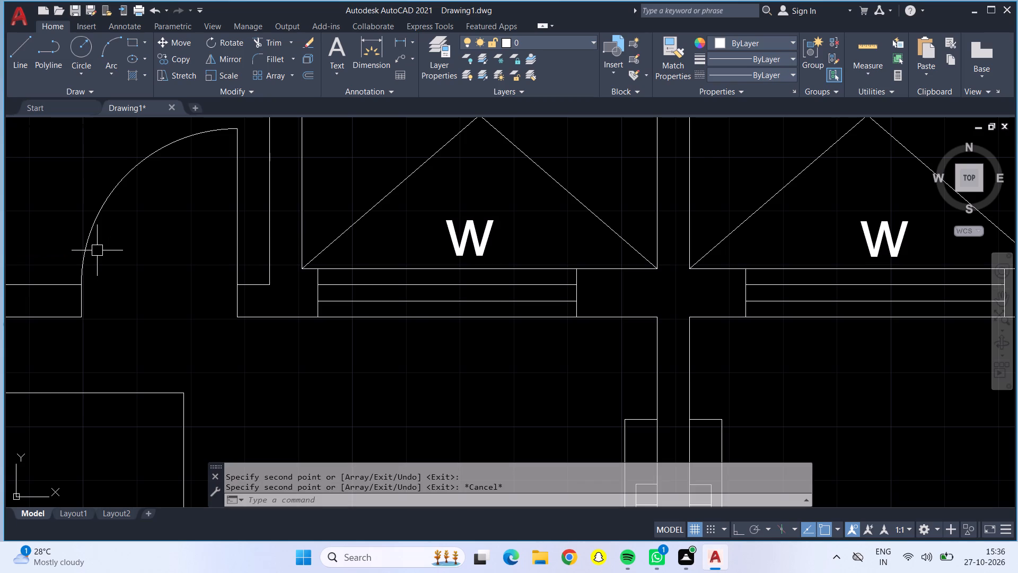
Change the spare W text outside the plan, beyond its left exterior wall, to read V.
scroll(95, 253, "down", 2)
scroll(189, 302, "down", 1)
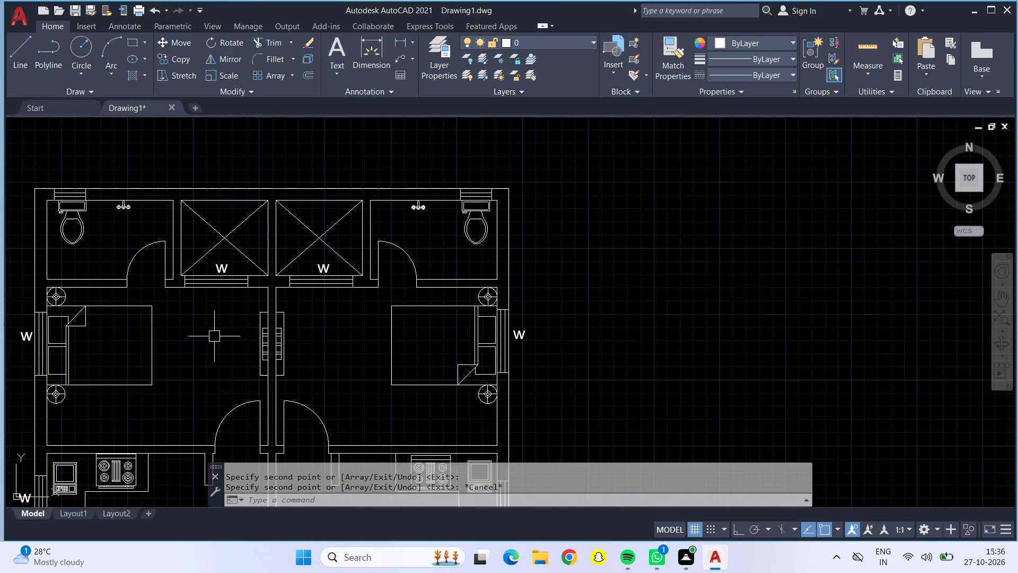
middle_click_drag(210, 337, 603, 335)
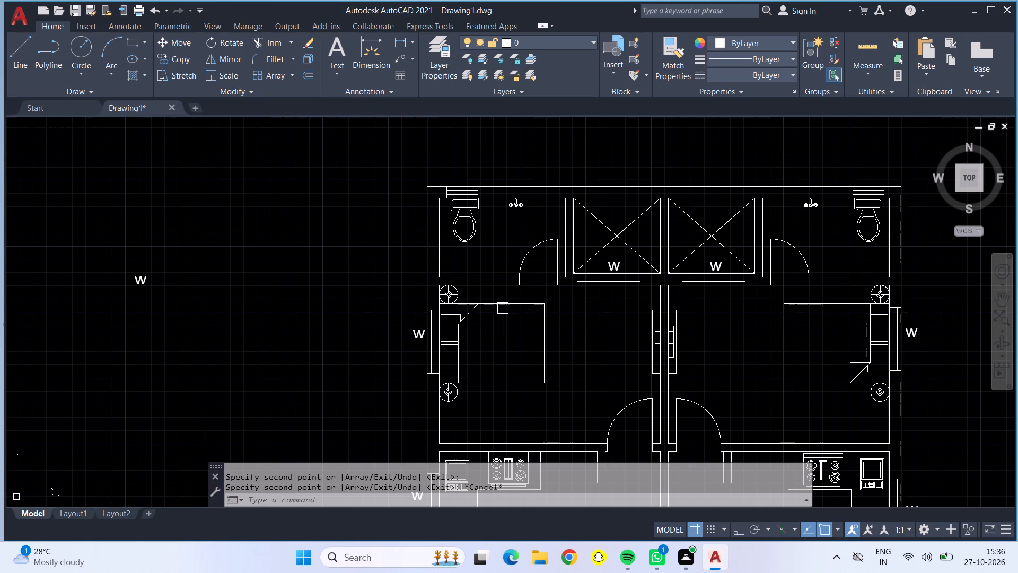
scroll(581, 343, "down", 1)
middle_click_drag(598, 350, 566, 142)
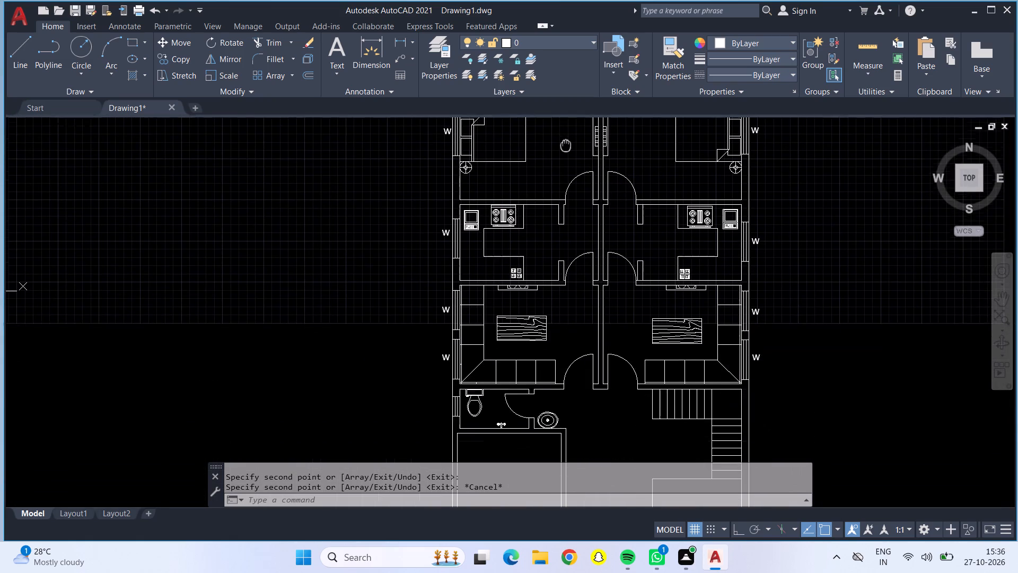
middle_click_drag(566, 142, 567, 318)
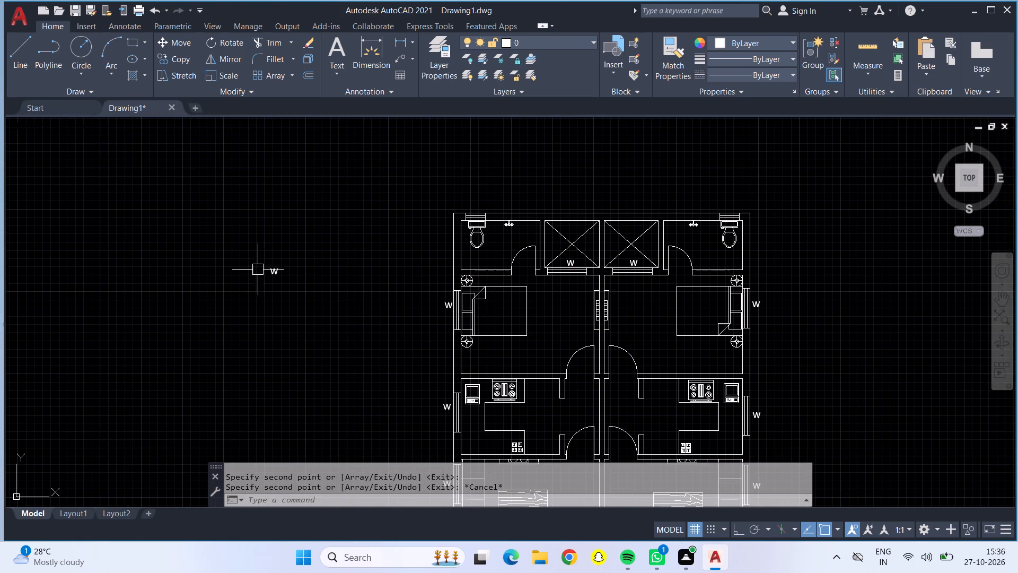
double_click(276, 273)
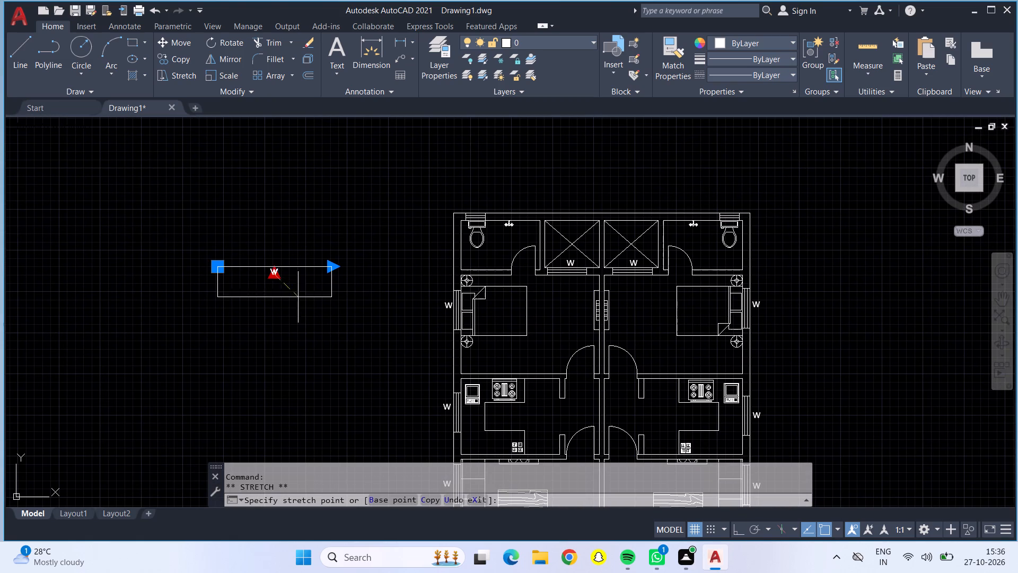
left_click(297, 298)
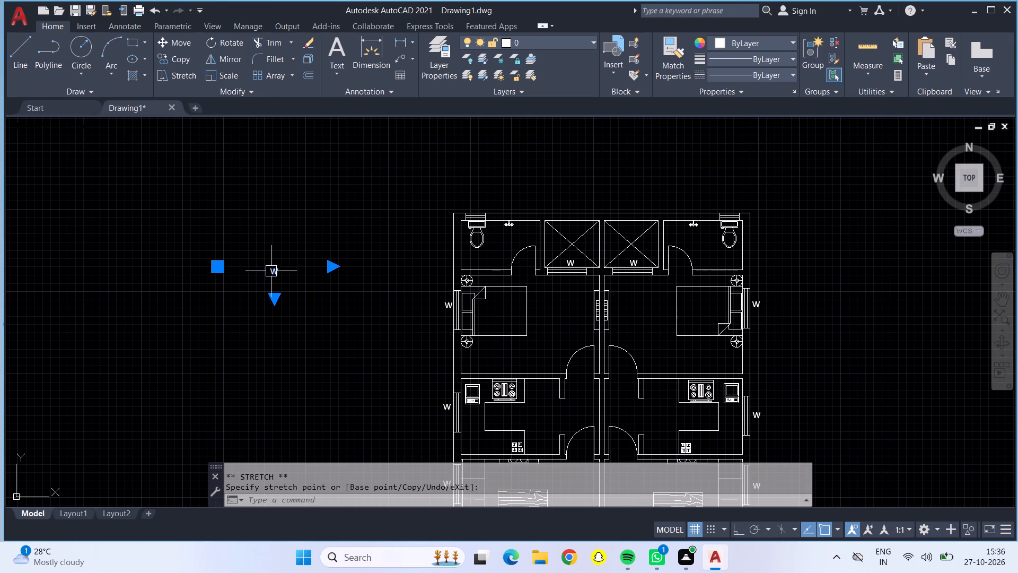
double_click(271, 269)
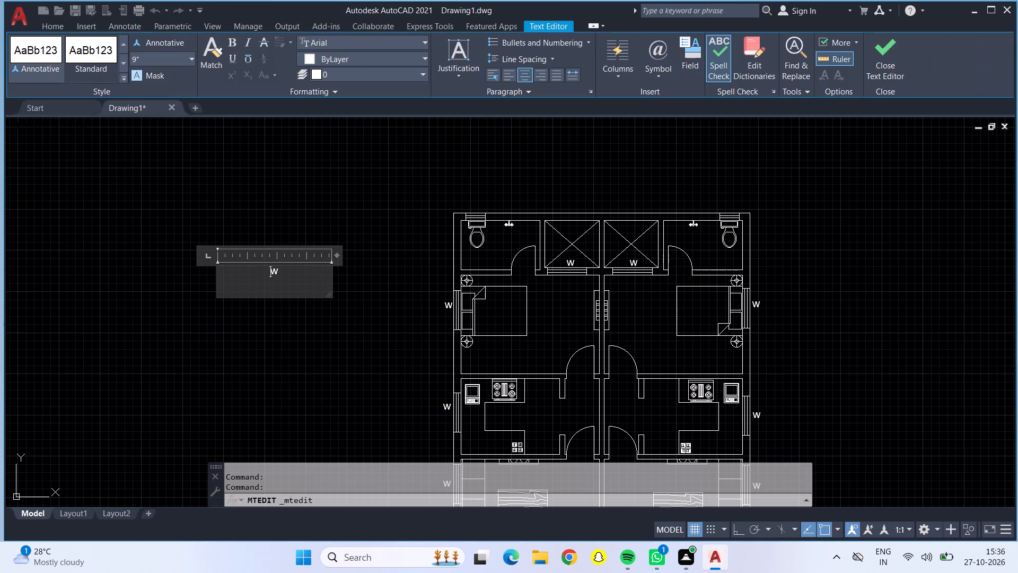
left_click(311, 279)
key("BackSpace")
key("shift+v")
left_click(277, 329)
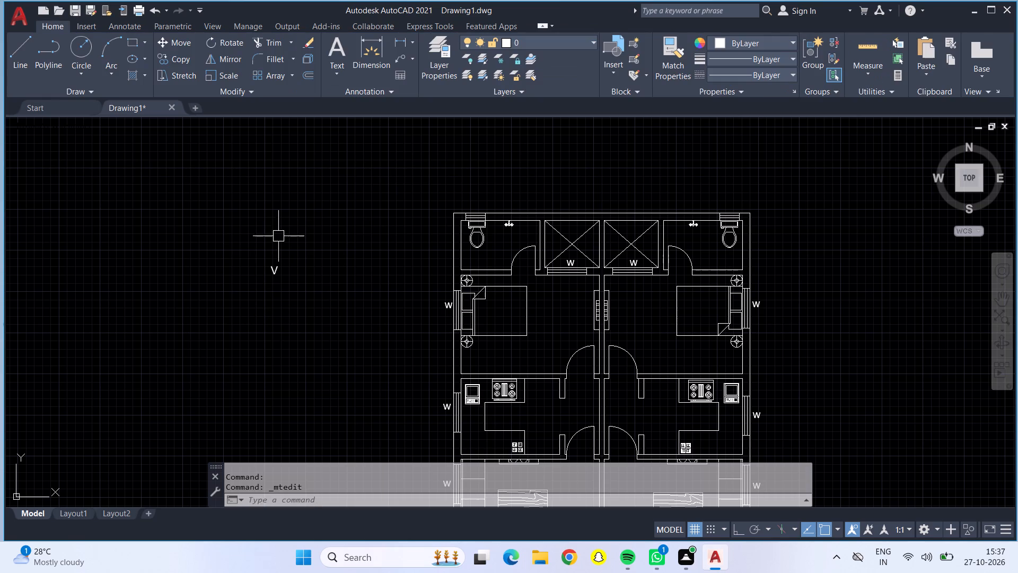
Copy the V text above the windows of the two top corner bathrooms in the plan's upper exterior wall.
left_click(275, 264)
left_click(163, 60)
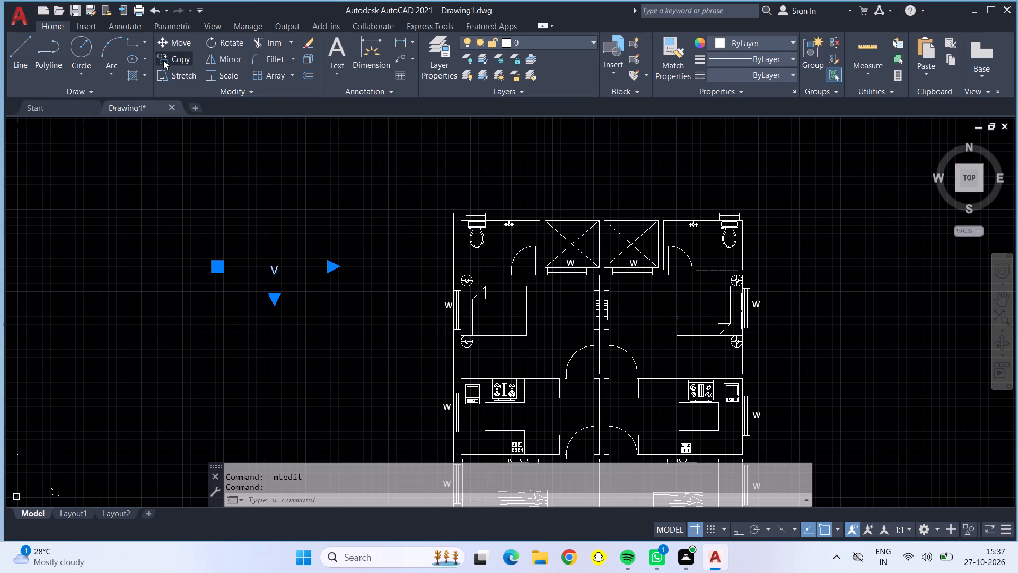
left_click(271, 266)
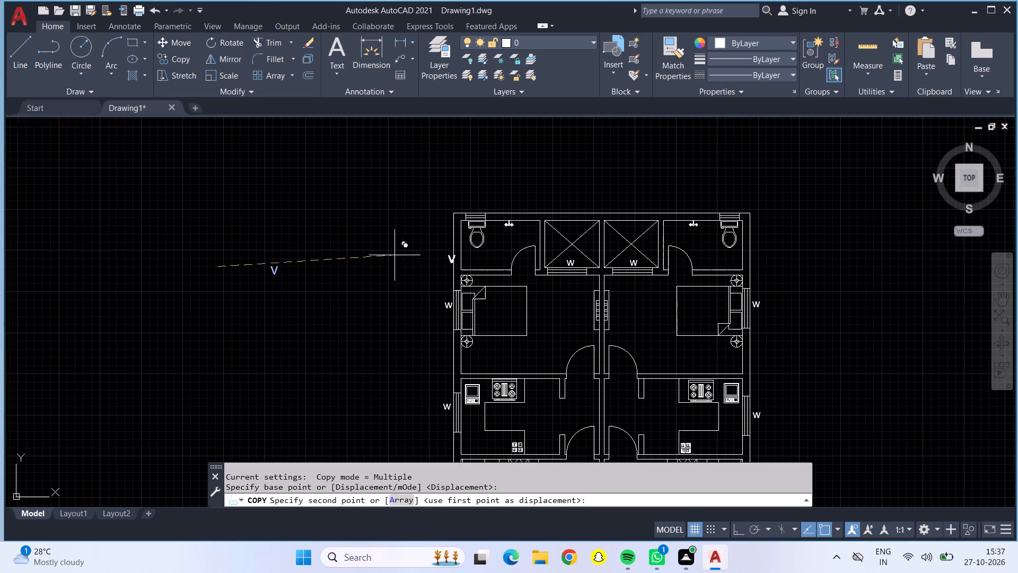
scroll(416, 207, "up", 3)
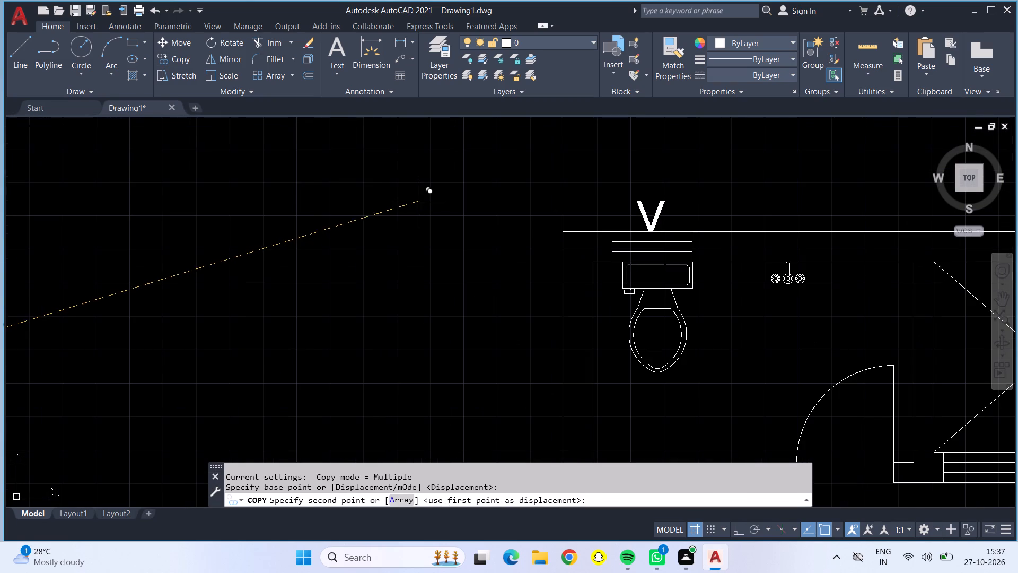
left_click(420, 192)
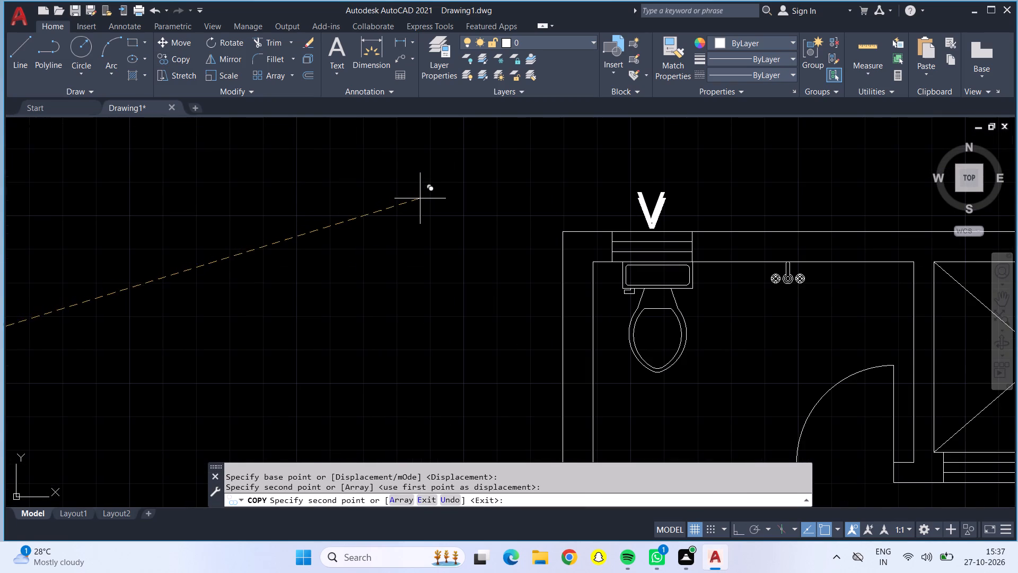
scroll(407, 229, "down", 2)
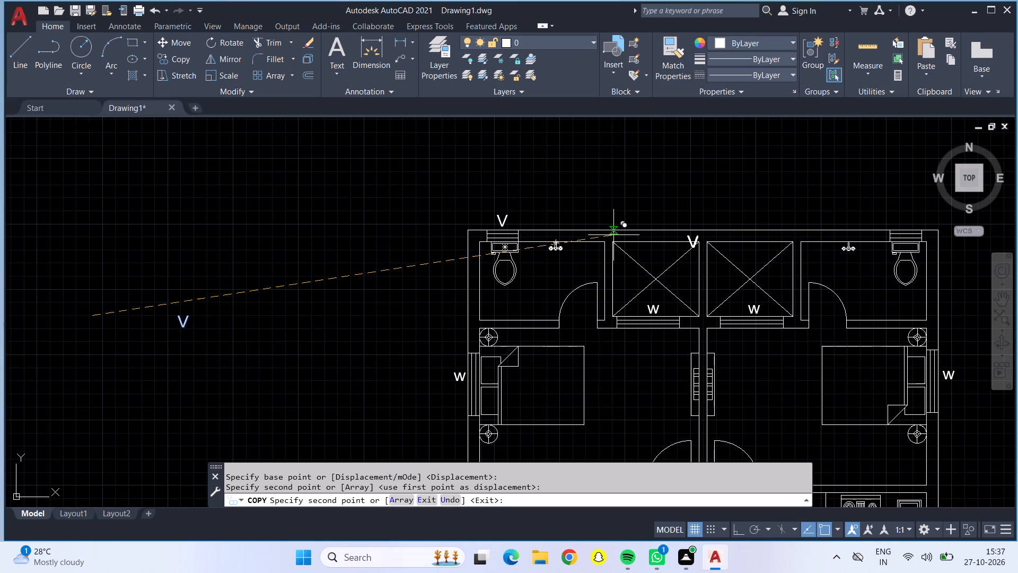
scroll(821, 214, "up", 1)
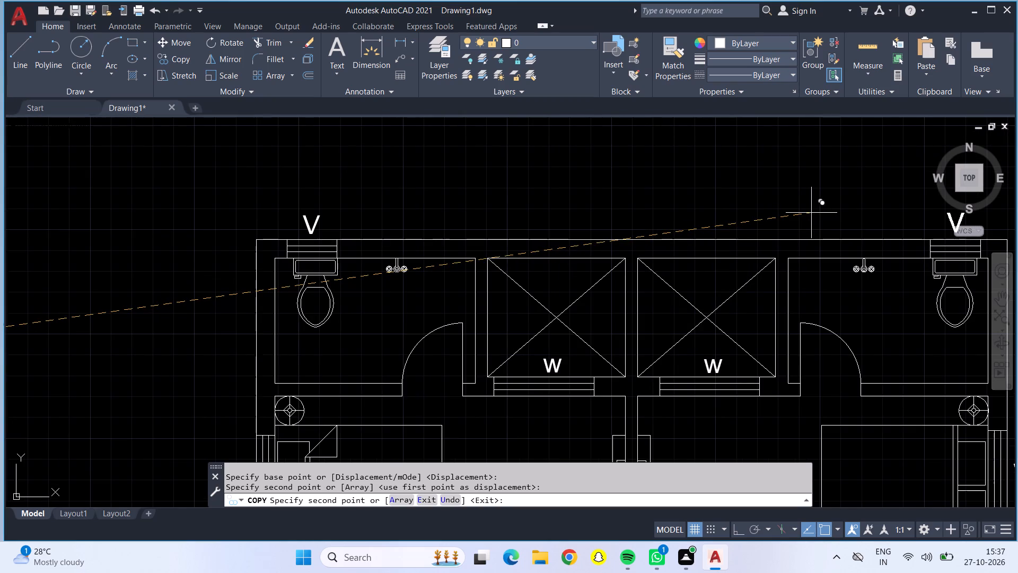
left_click(811, 213)
Place a V copy outside the lower toilet's window in the plan's left exterior wall and finish copying.
scroll(809, 210, "down", 3)
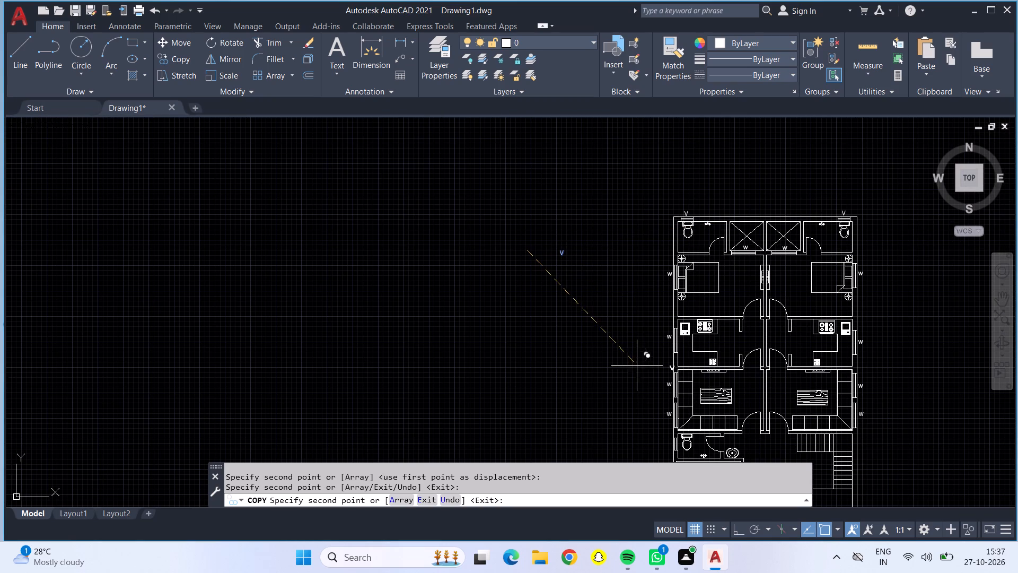
middle_click_drag(626, 357, 603, 285)
scroll(607, 370, "up", 2)
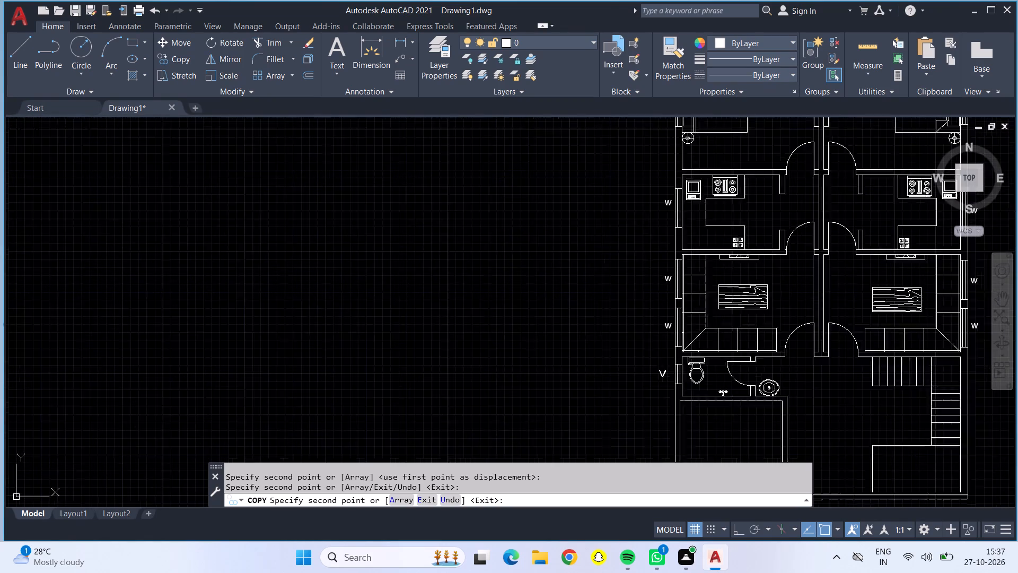
scroll(607, 370, "up", 1)
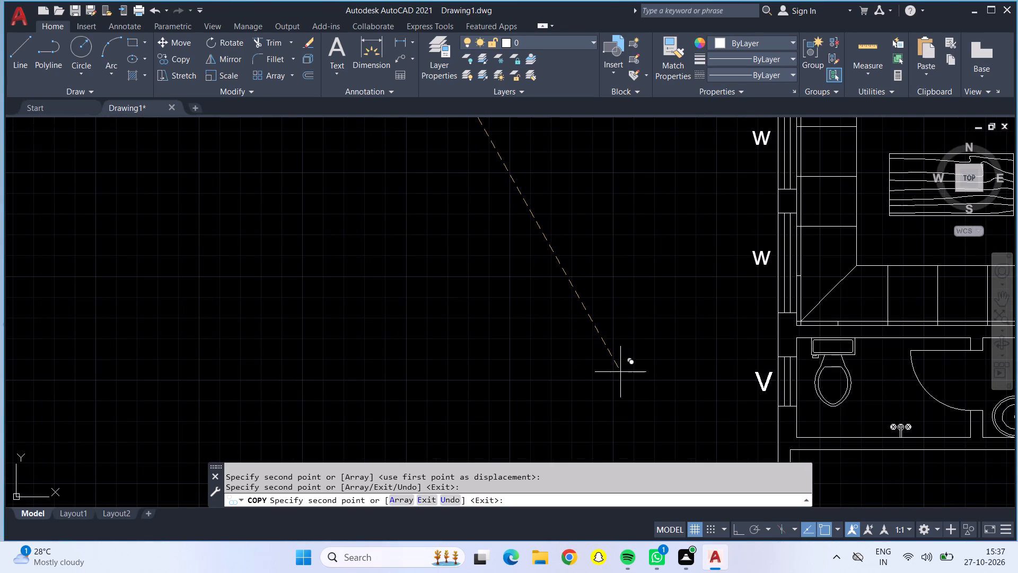
left_click(620, 372)
scroll(547, 363, "down", 2)
key("Escape")
Erase the spare V text standing apart from the plan.
scroll(532, 358, "down", 3)
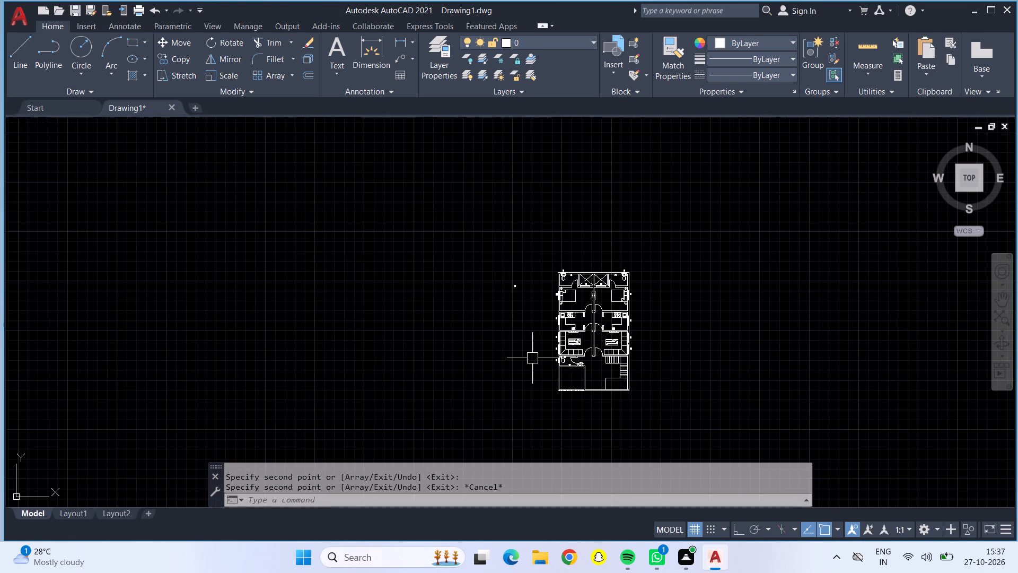
left_click(516, 289)
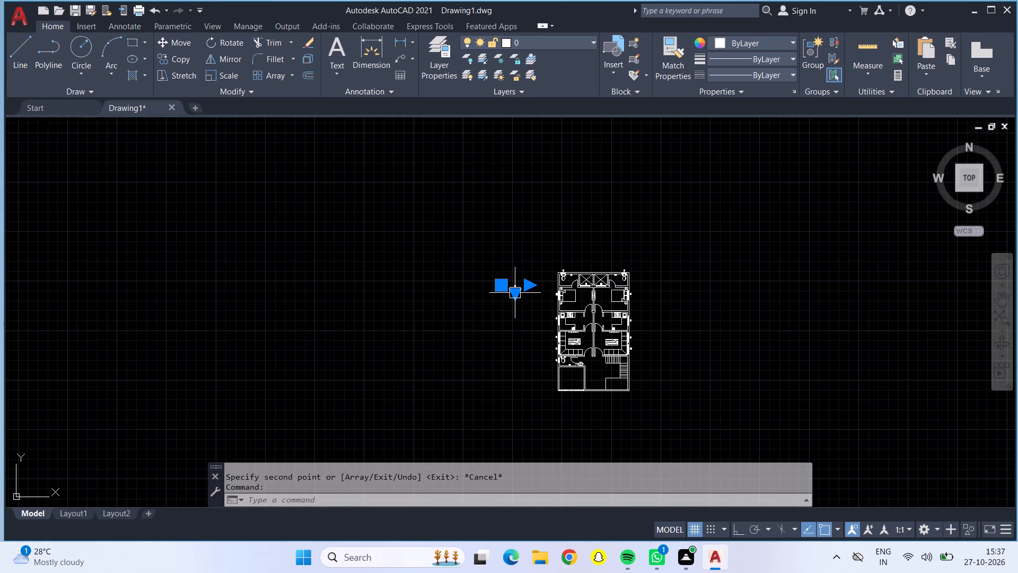
key("BackSpace")
key("Delete")
key("Delete")
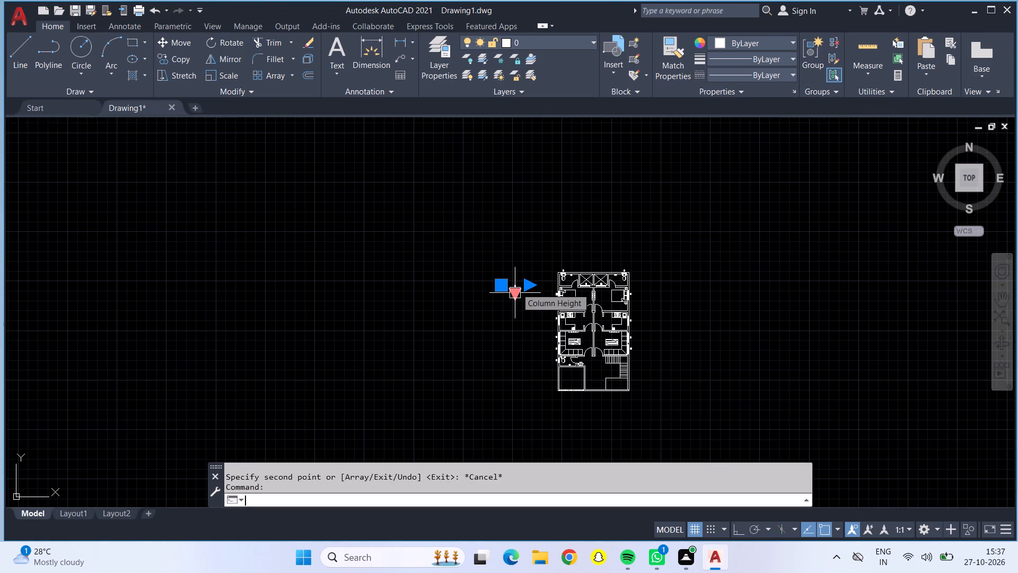
key("Delete")
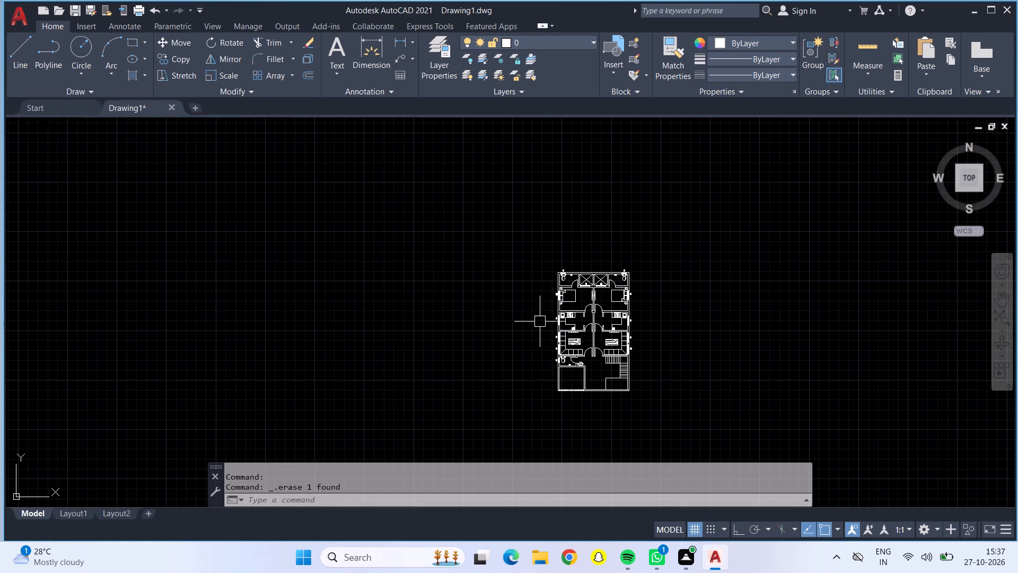
Measure the dimensions of the two upper bedrooms with the Quick measure tool.
scroll(591, 306, "up", 2)
middle_click_drag(621, 291, 543, 308)
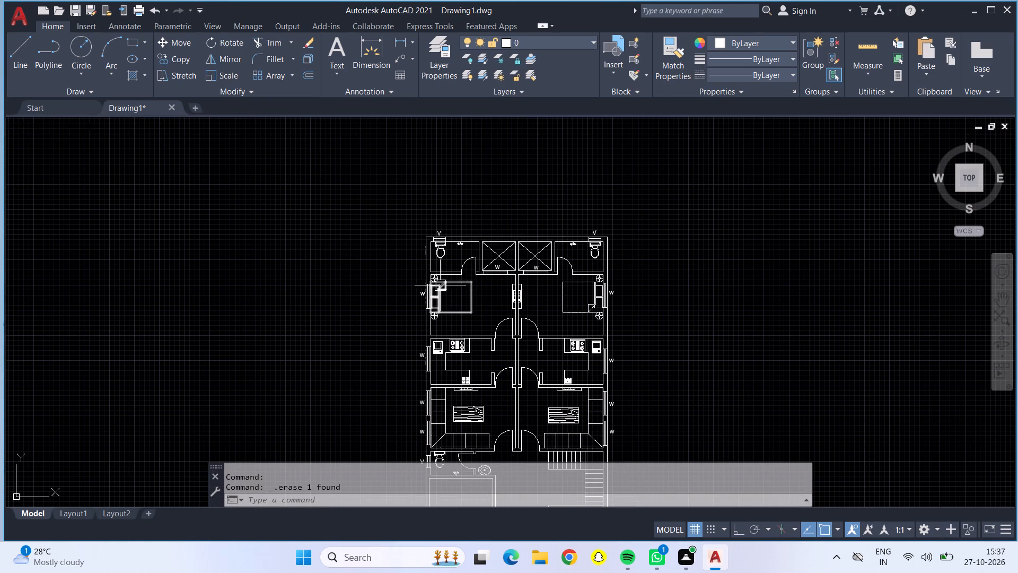
scroll(427, 284, "down", 1)
scroll(464, 309, "up", 2)
middle_click_drag(472, 273, 471, 273)
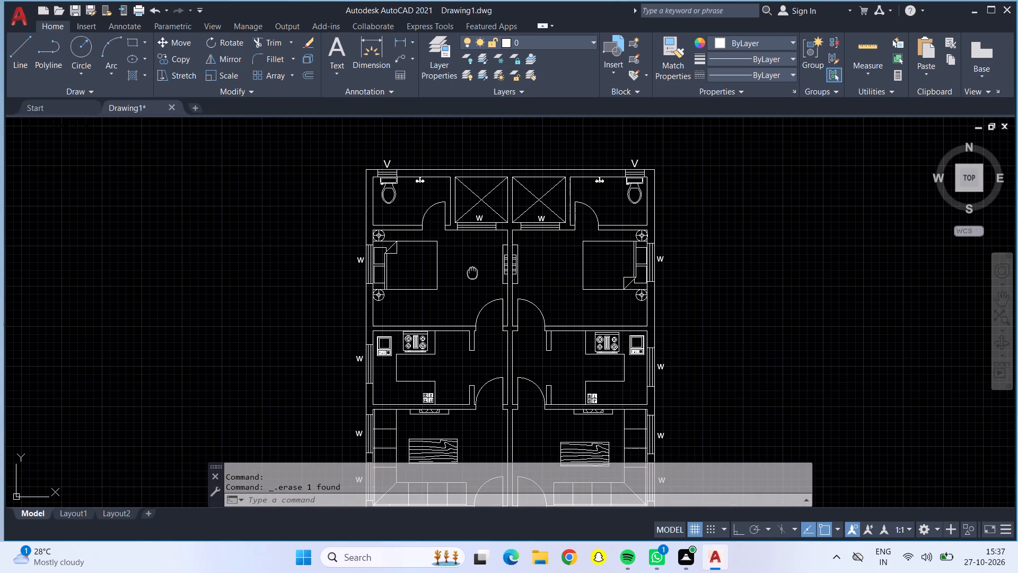
middle_click_drag(471, 273, 398, 297)
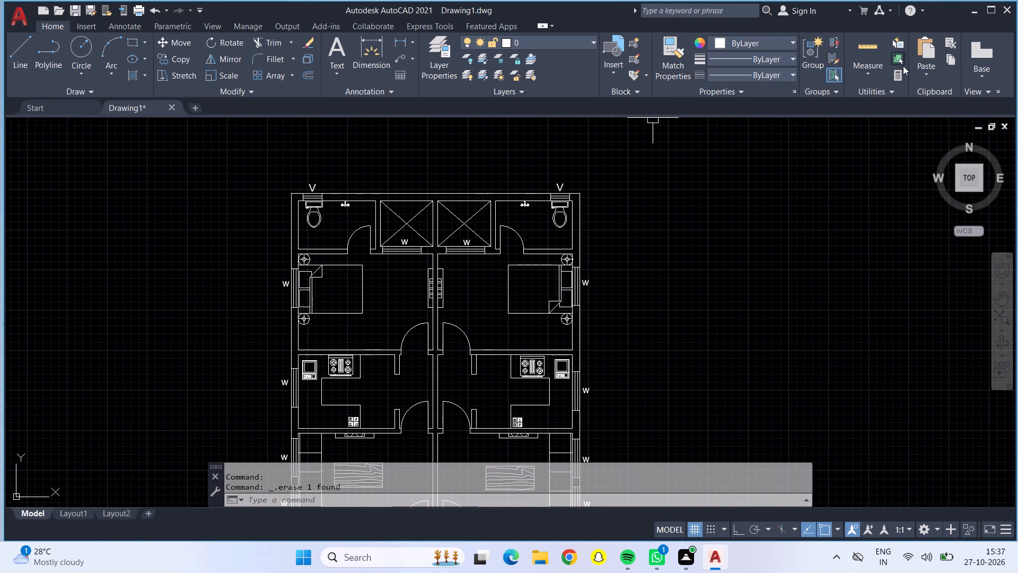
left_click(873, 56)
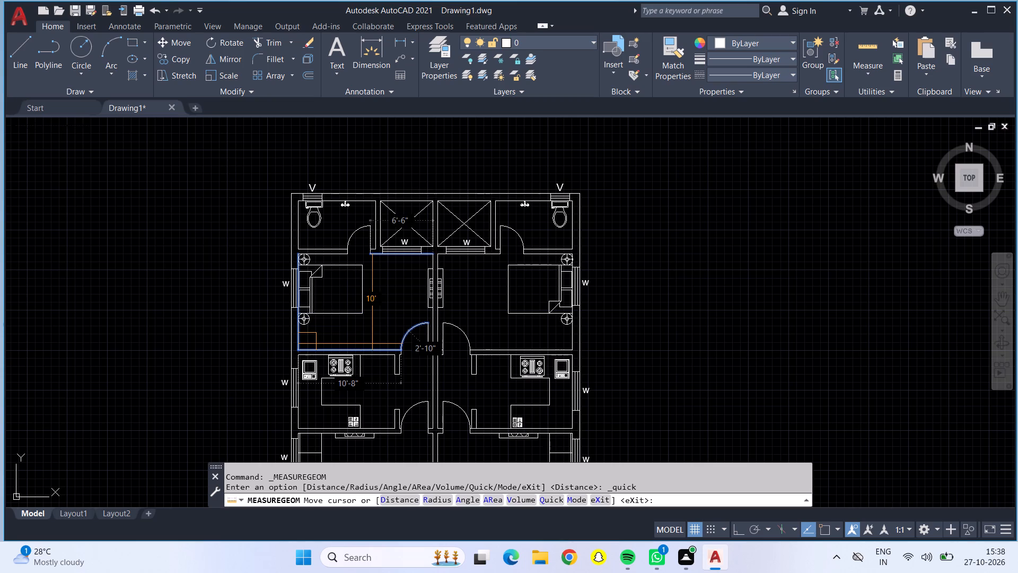
scroll(375, 344, "up", 2)
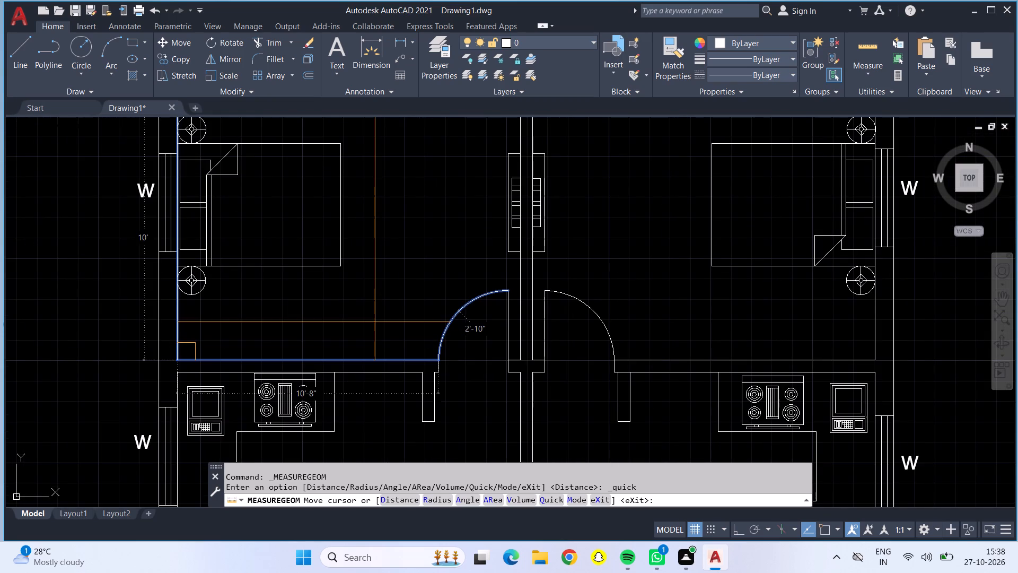
middle_click_drag(376, 309, 385, 395)
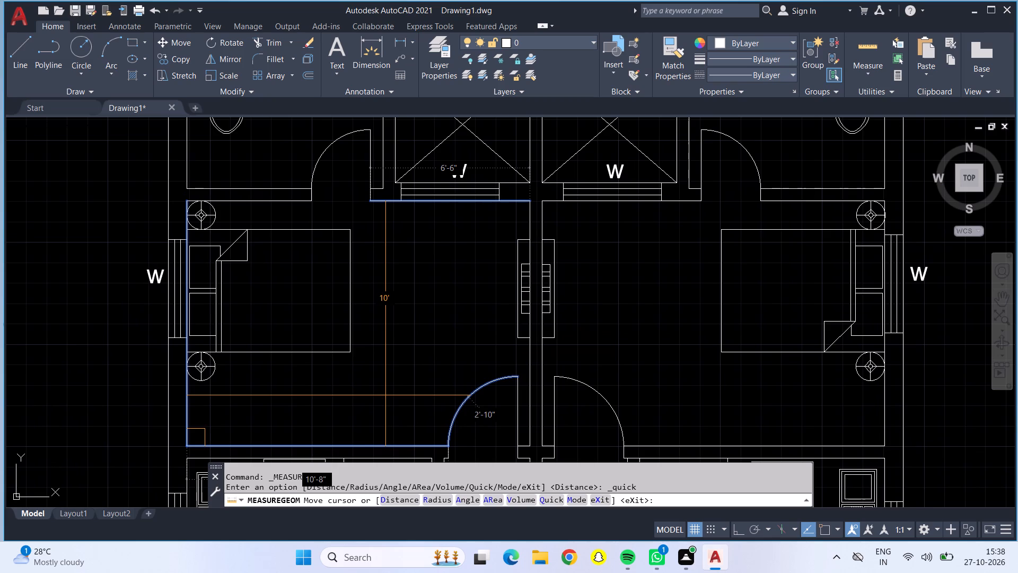
scroll(417, 384, "down", 1)
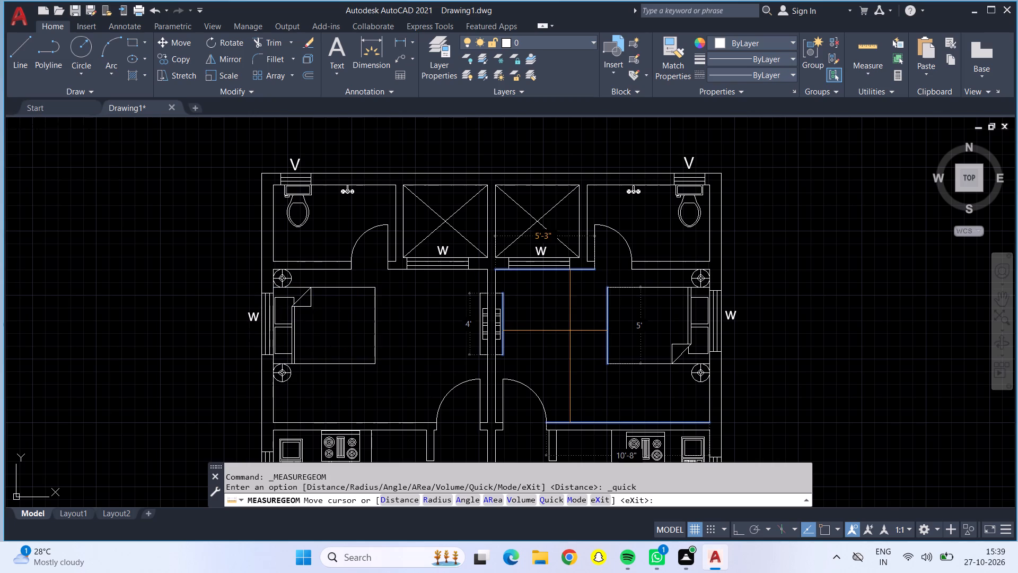
Check the dimensions of the kitchen, living room and lower toilet with Quick measure, and end measuring.
scroll(448, 303, "down", 1)
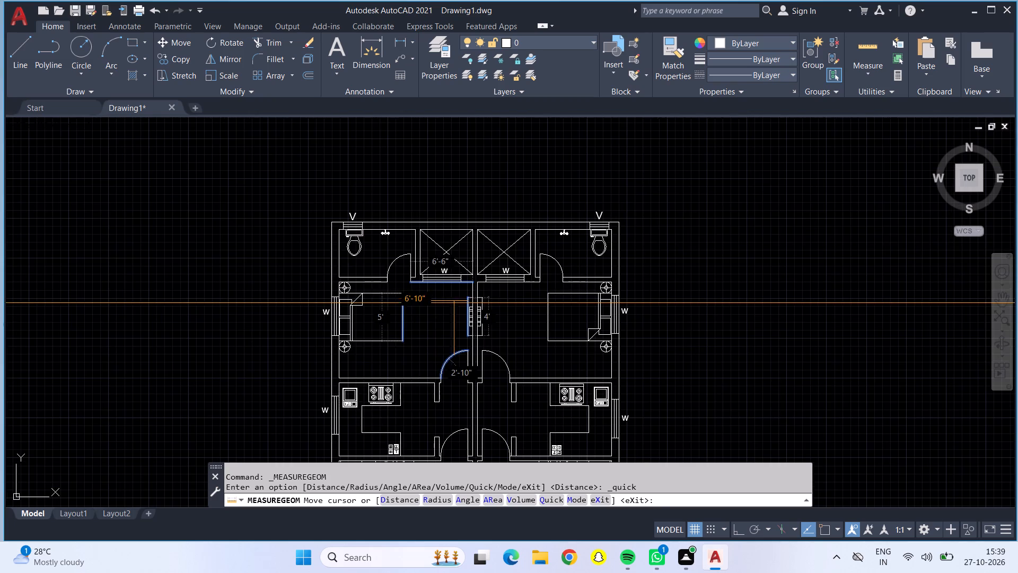
middle_click_drag(437, 311, 394, 242)
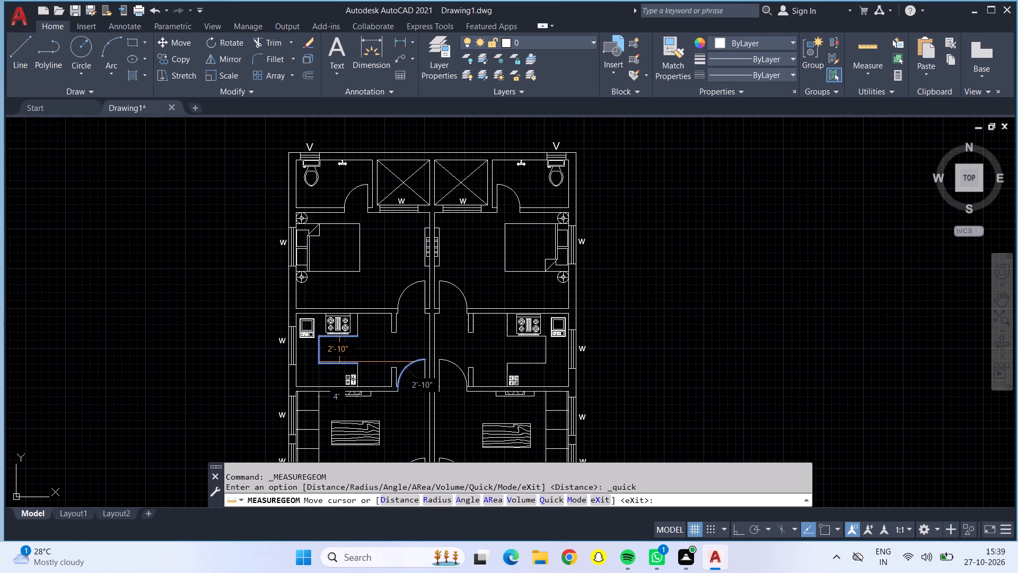
scroll(339, 363, "up", 1)
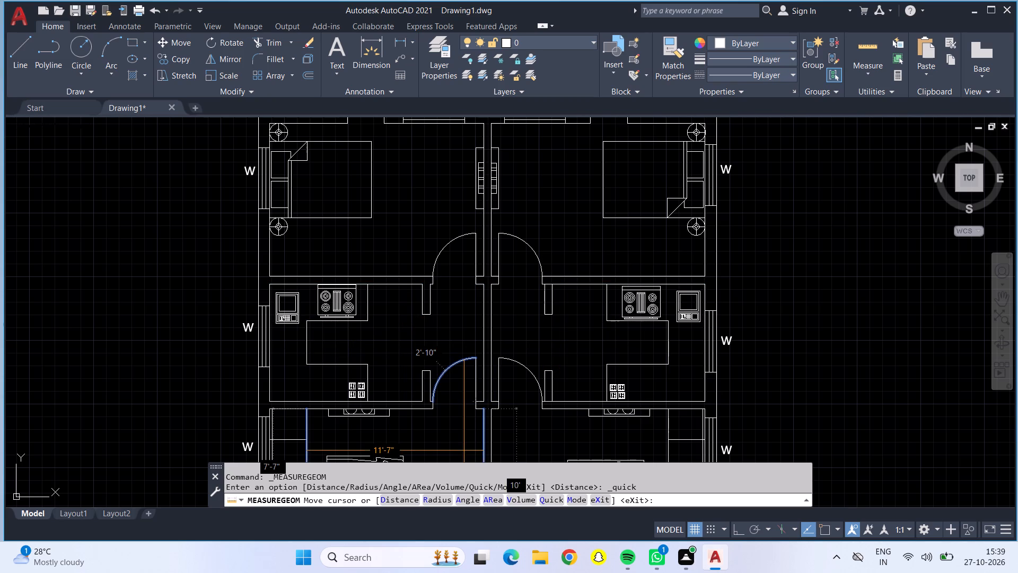
middle_click_drag(464, 450, 433, 320)
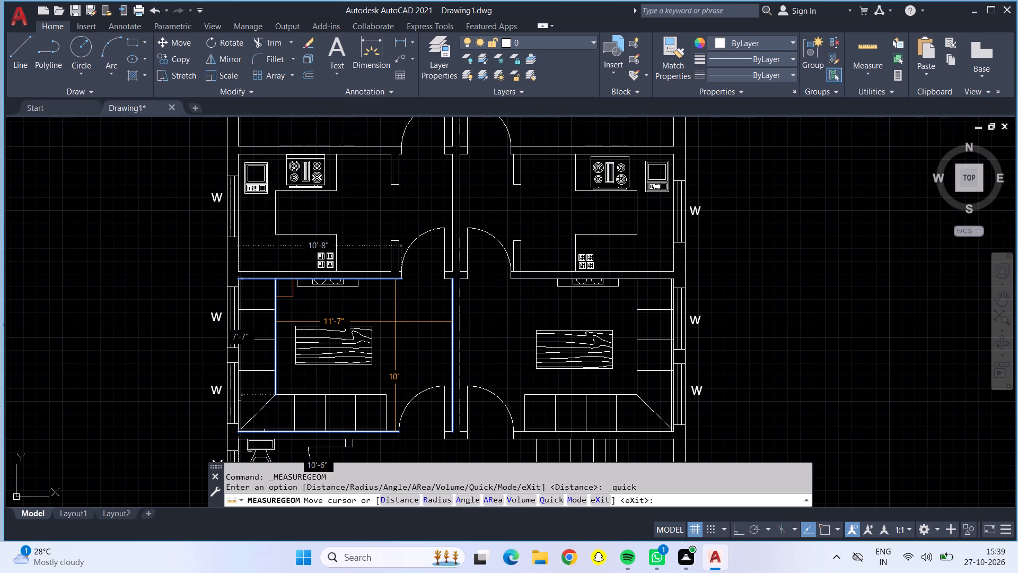
scroll(395, 322, "down", 1)
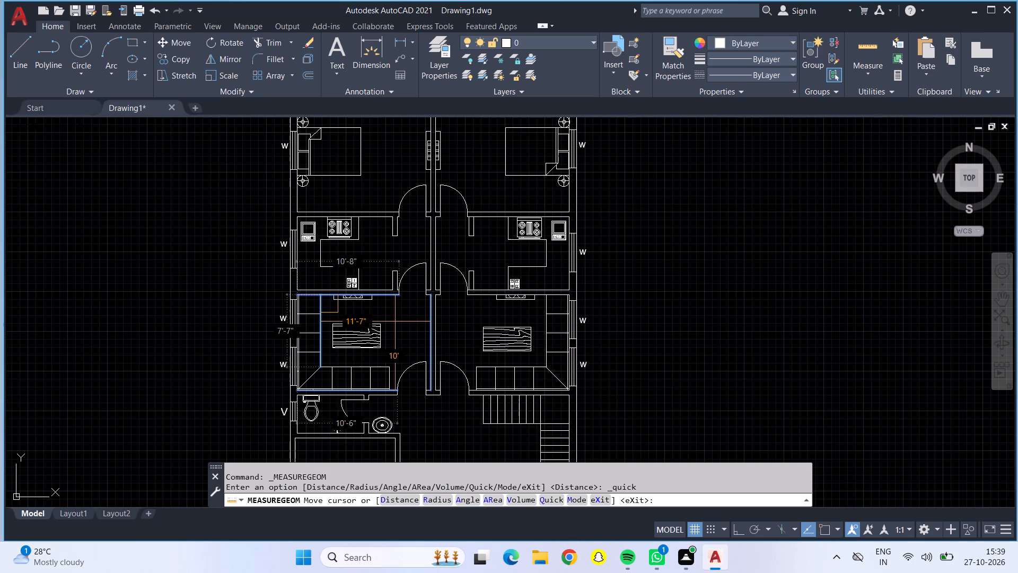
scroll(349, 422, "up", 2)
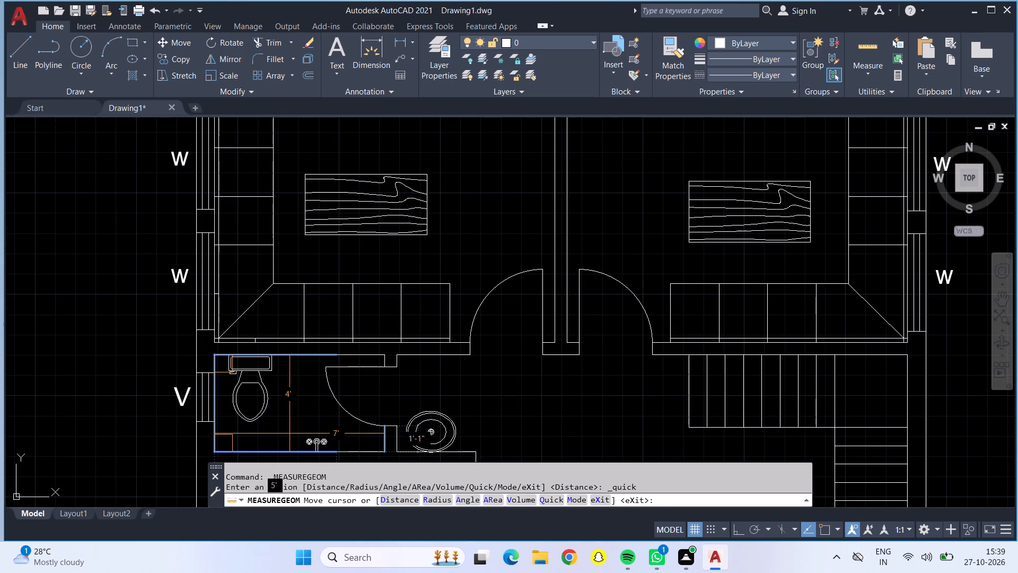
key("Escape")
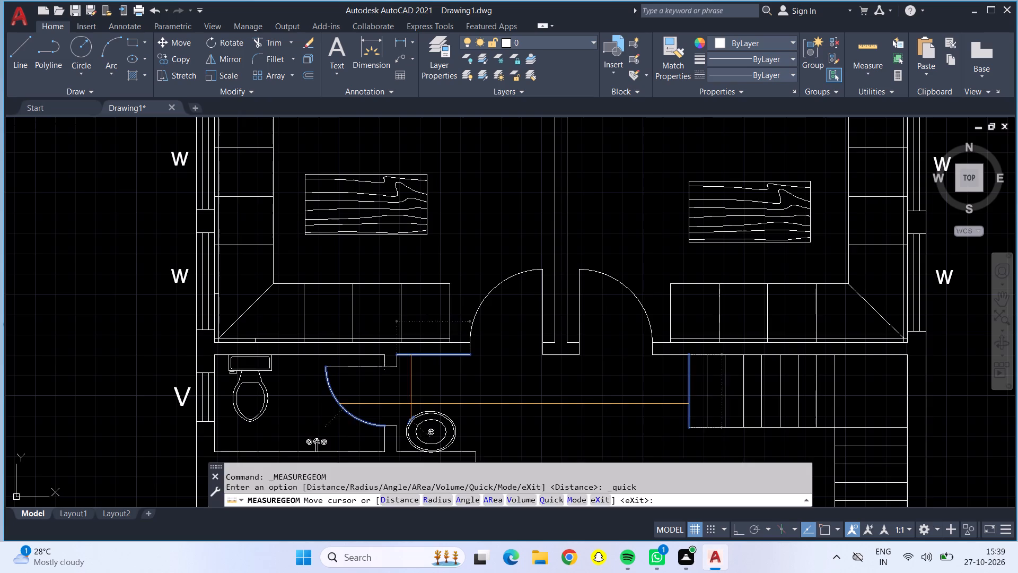
Close the gaps beneath both vertical edges of the lower stair landing with short lines down to the bottom exterior wall's inner line.
scroll(425, 401, "down", 2)
middle_click_drag(519, 407, 416, 305)
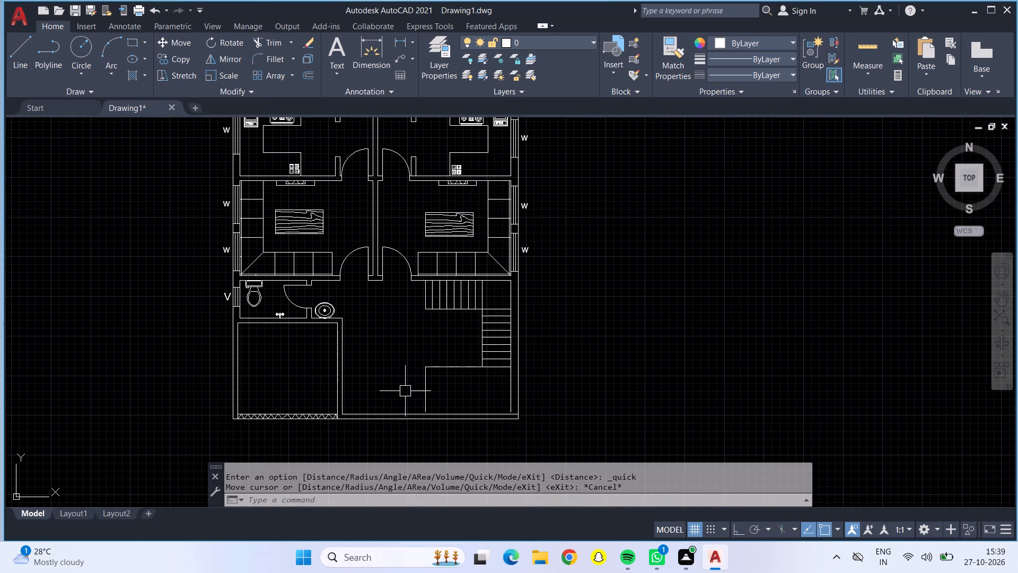
scroll(393, 429, "up", 1)
scroll(417, 385, "up", 1)
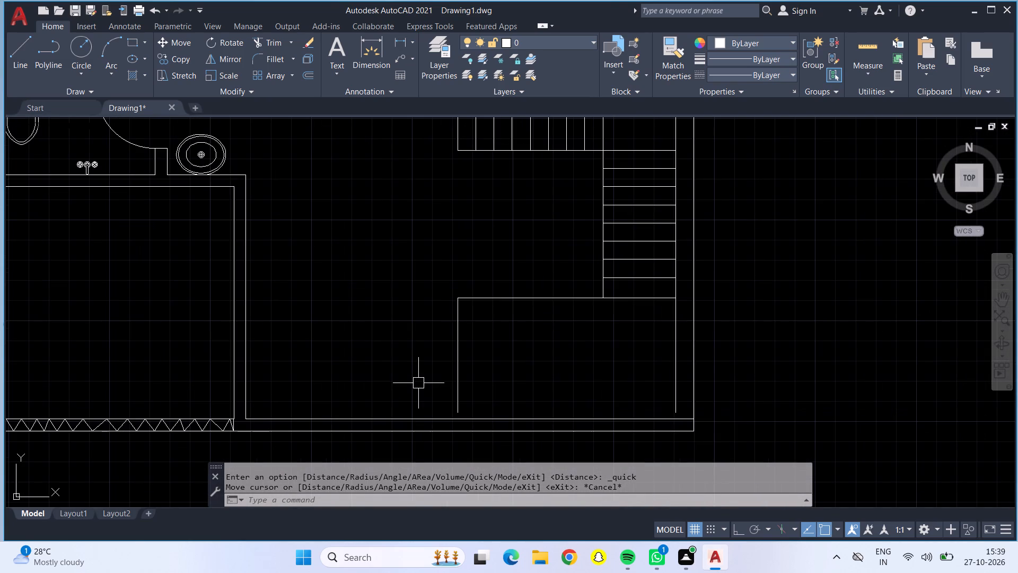
left_click(10, 70)
scroll(406, 422, "up", 1)
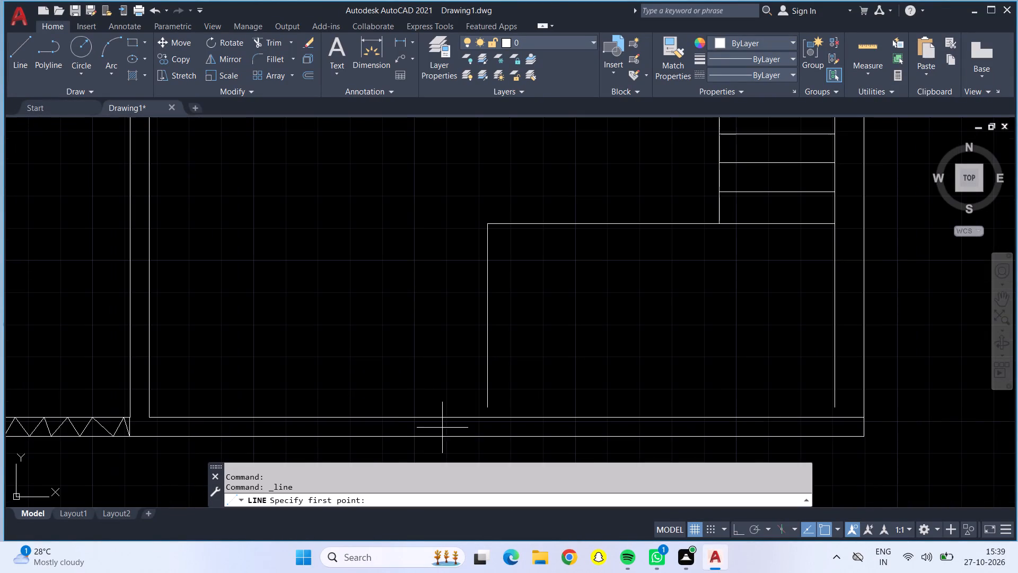
left_click(487, 416)
left_click(489, 395)
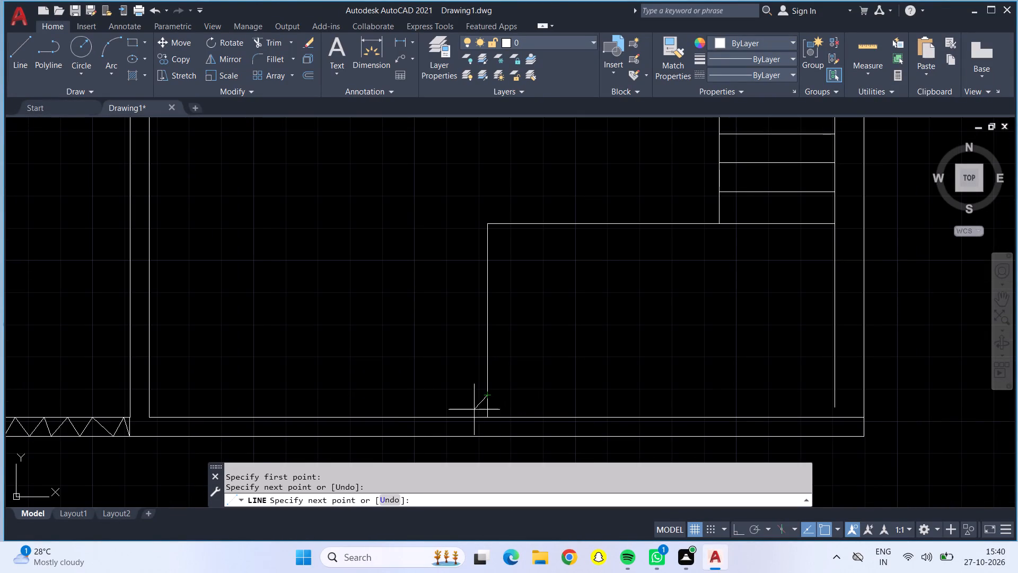
key("grave")
key("Escape")
left_click(16, 62)
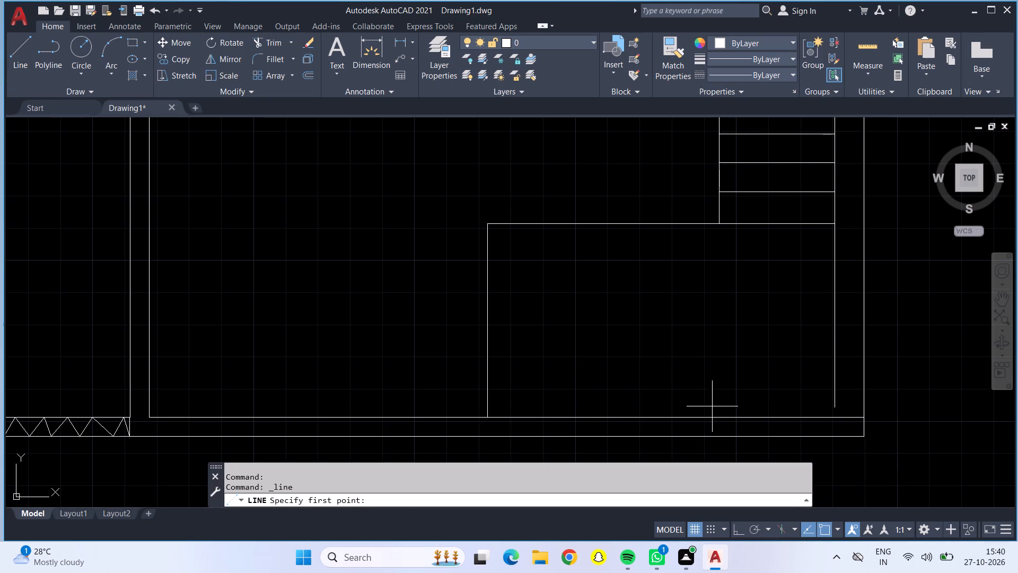
left_click(838, 406)
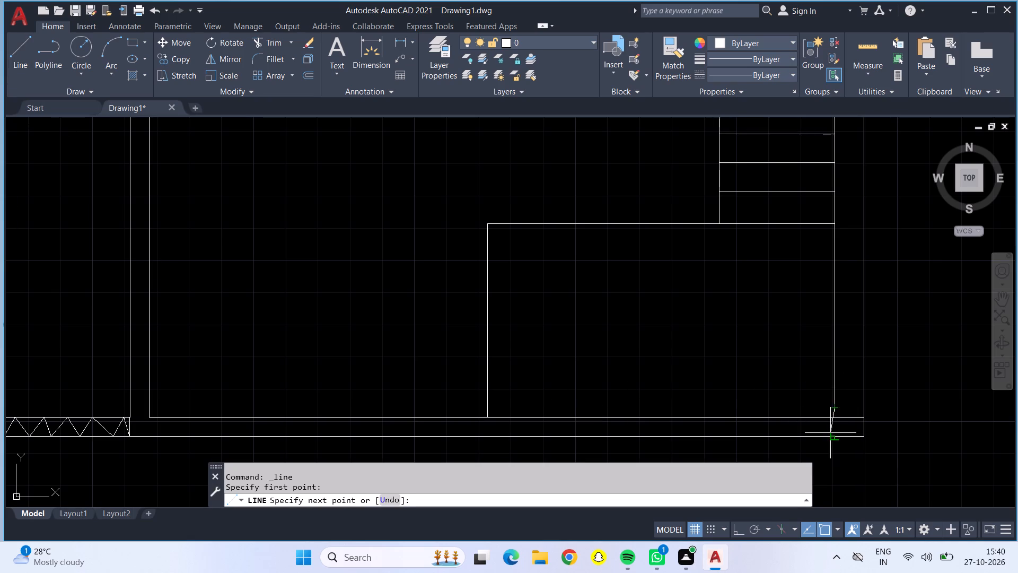
left_click(837, 418)
key("Escape")
With Ortho on, draw an L-shaped stair direction line, about 7'-9" across the horizontal flight and down the vertical flight to between its lower treads.
scroll(496, 426, "down", 1)
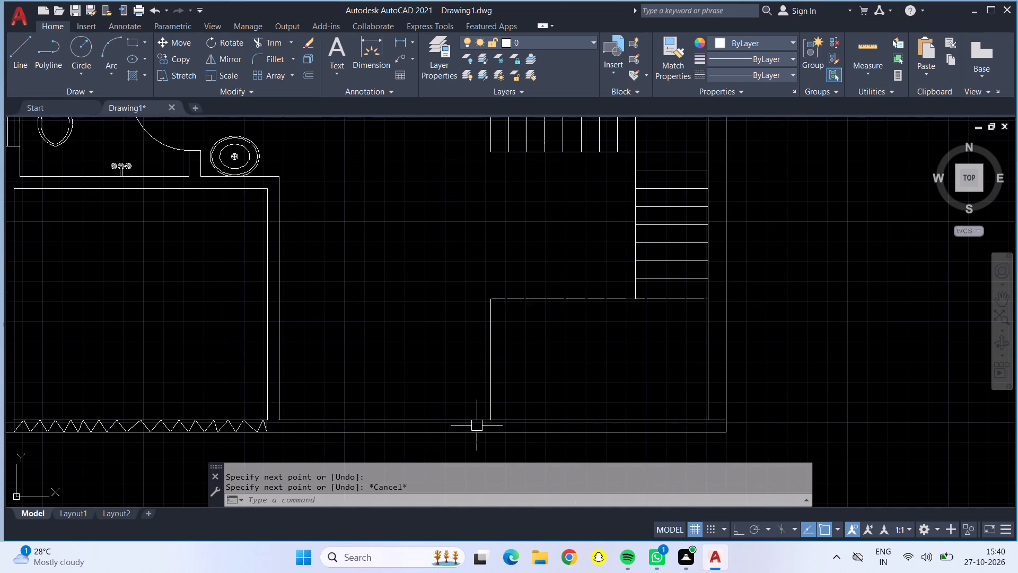
middle_click_drag(378, 315, 391, 484)
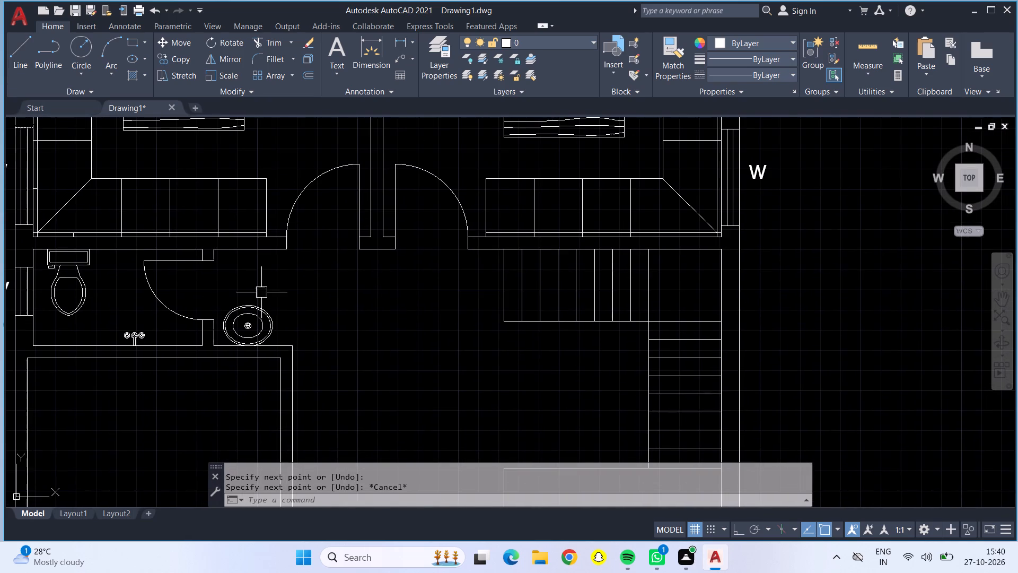
left_click(20, 38)
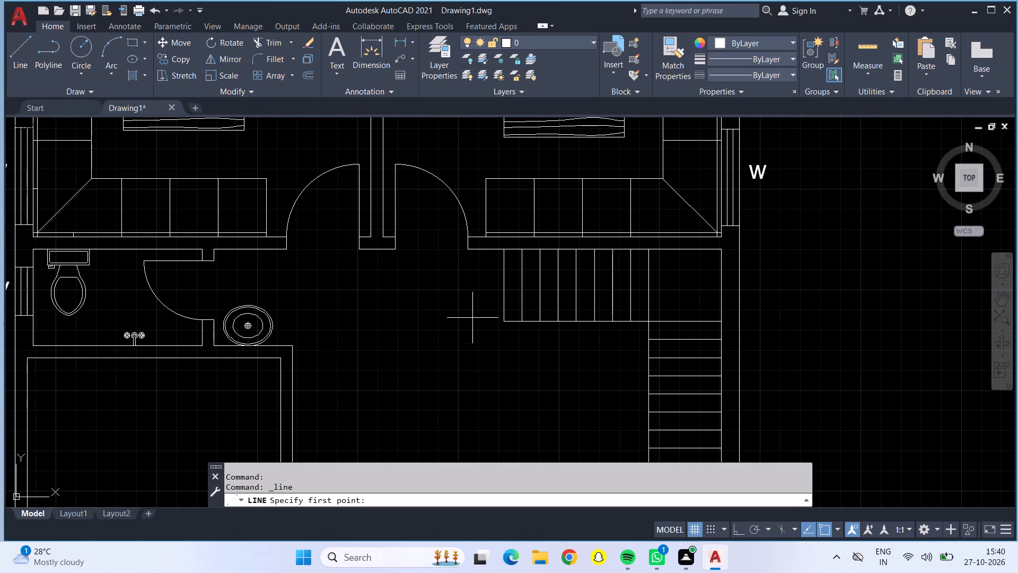
scroll(478, 294, "up", 1)
left_click(502, 280)
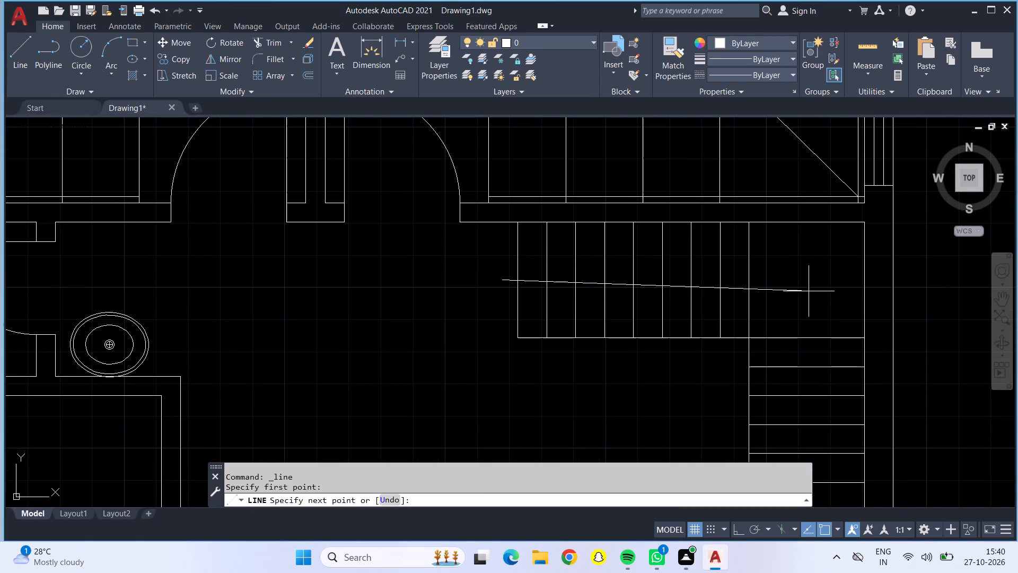
key("F8")
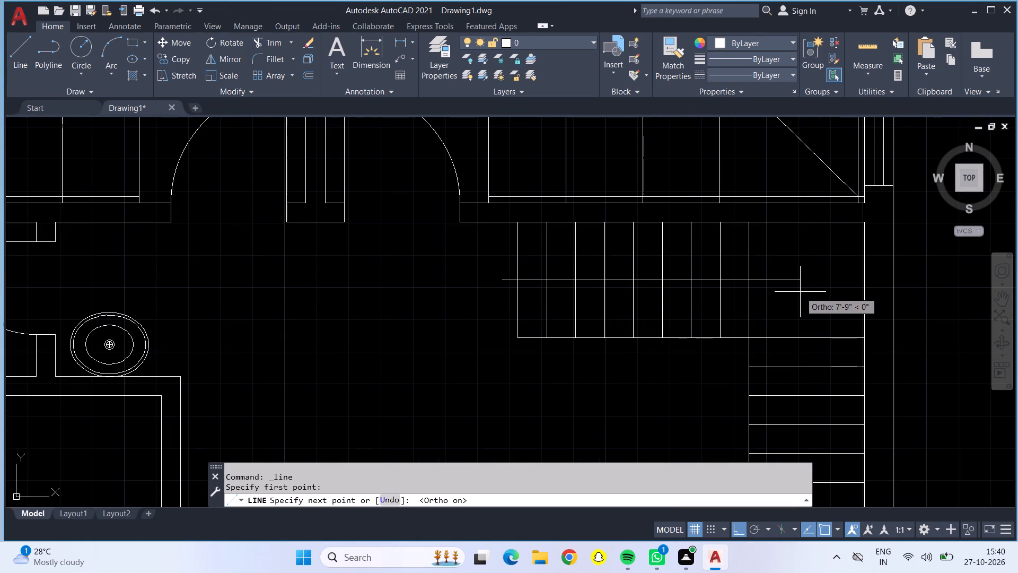
left_click(800, 292)
scroll(792, 327, "down", 2)
scroll(797, 407, "up", 2)
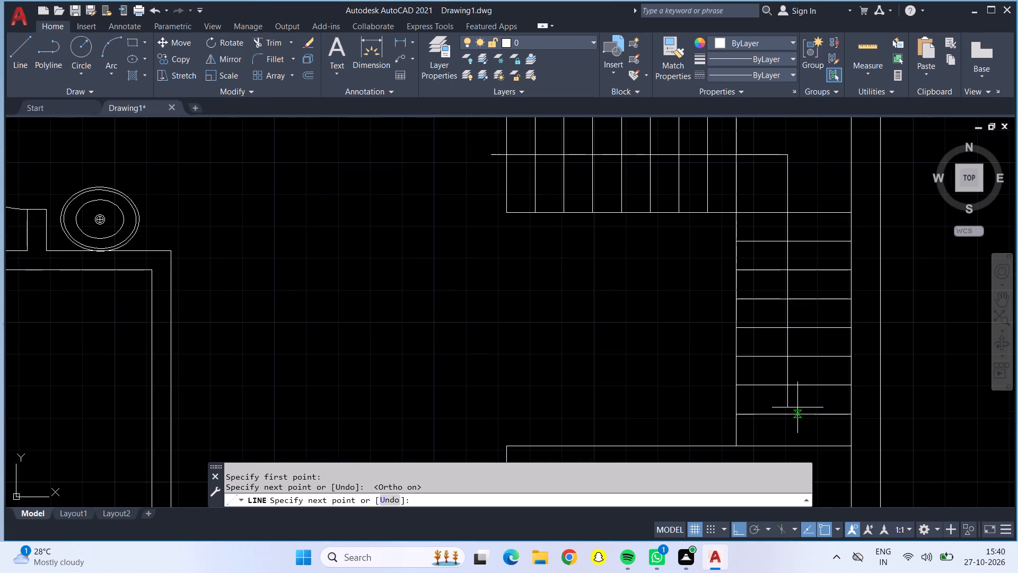
middle_click_drag(796, 408, 760, 311)
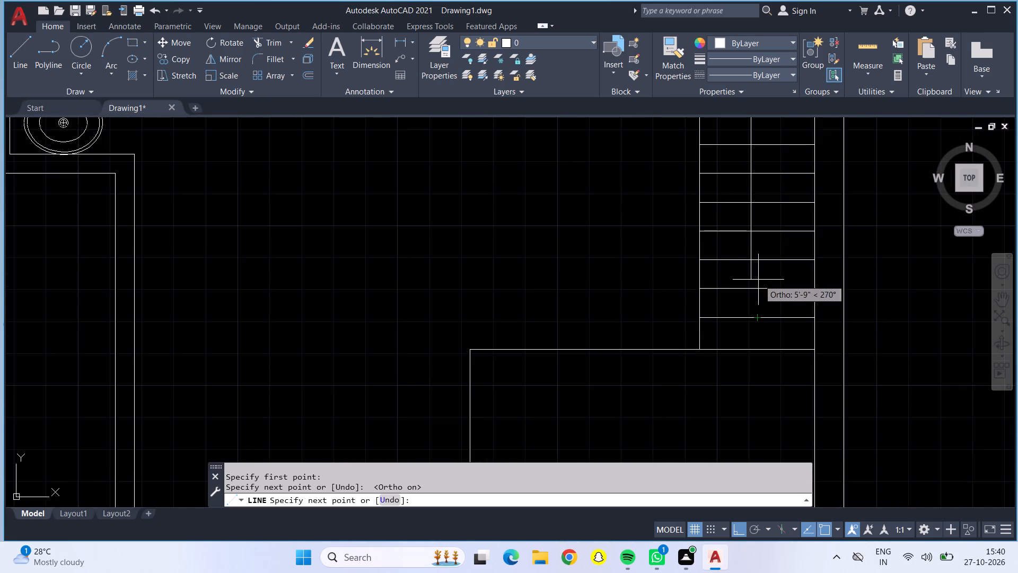
left_click(750, 272)
Draw a downward triangular arrowhead at the stair direction line's lower end, extending 2" to each side and 2" down to the tip.
scroll(744, 264, "up", 2)
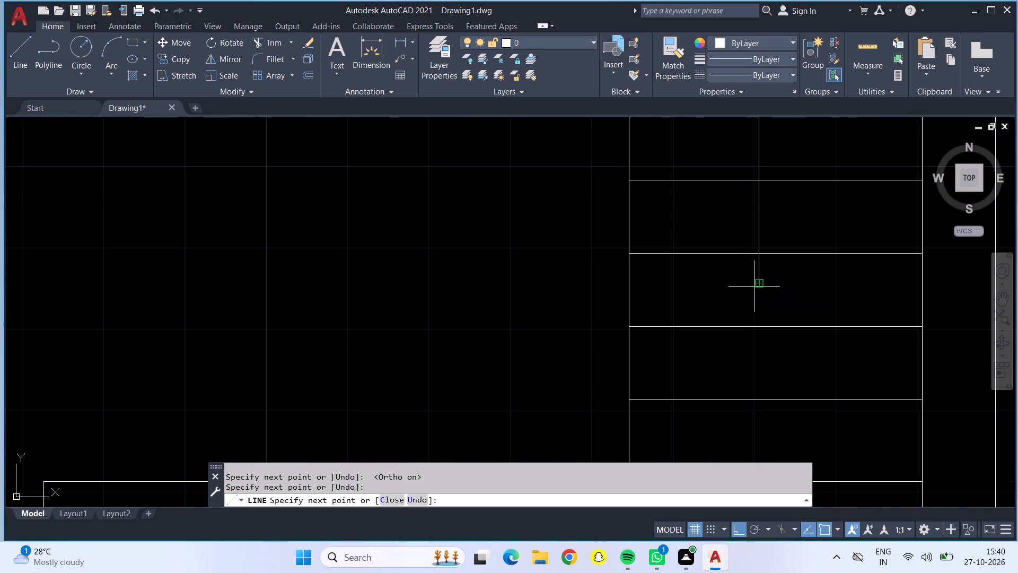
left_click(757, 286)
type("2\"")
key("Return")
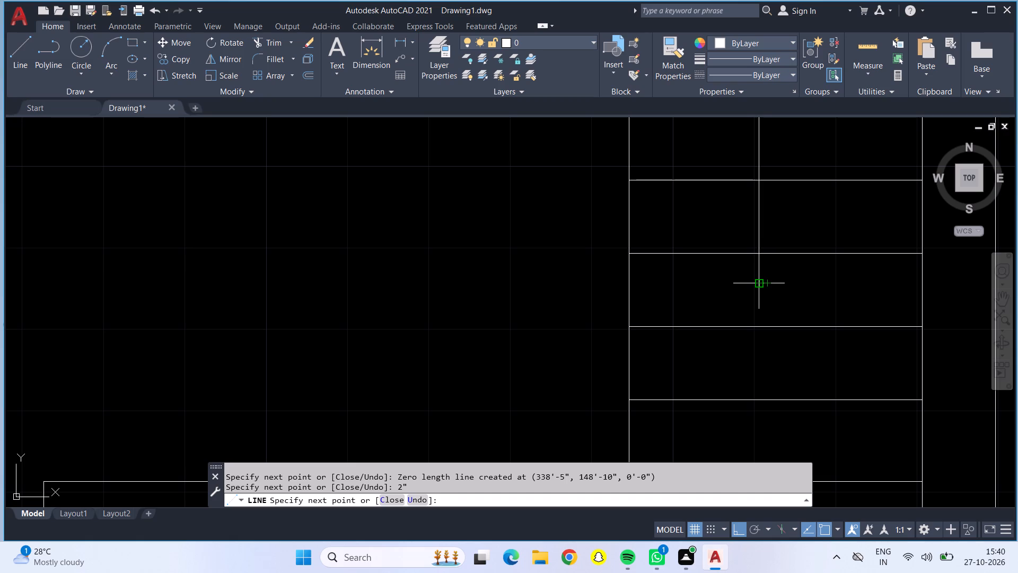
left_click(758, 285)
type("2\"")
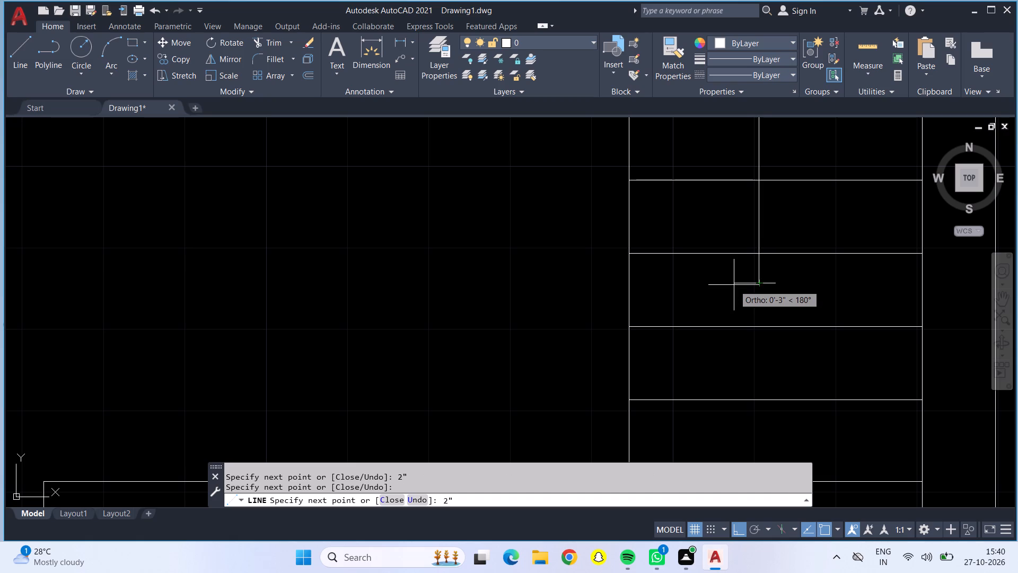
key("Return")
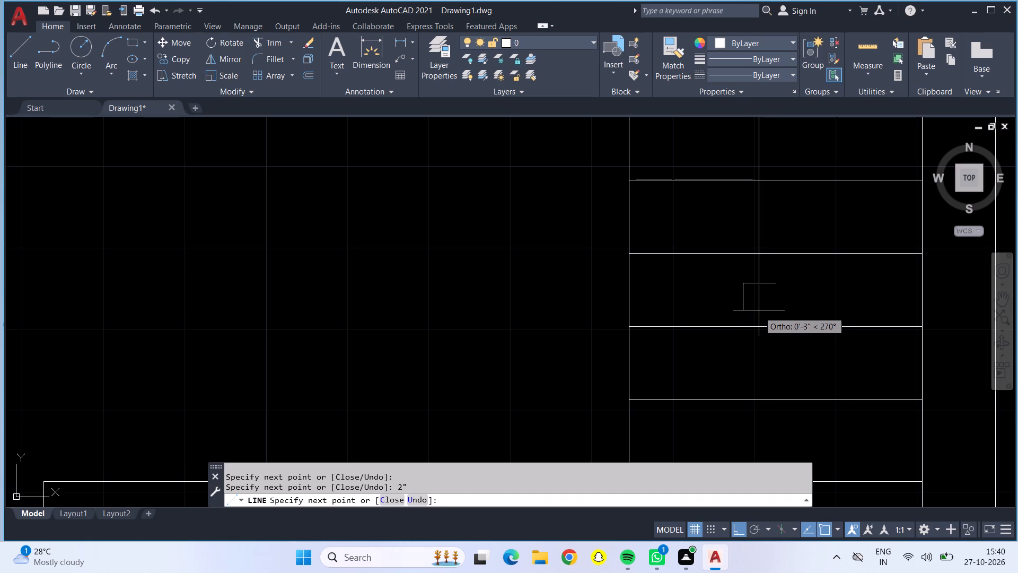
left_click(760, 285)
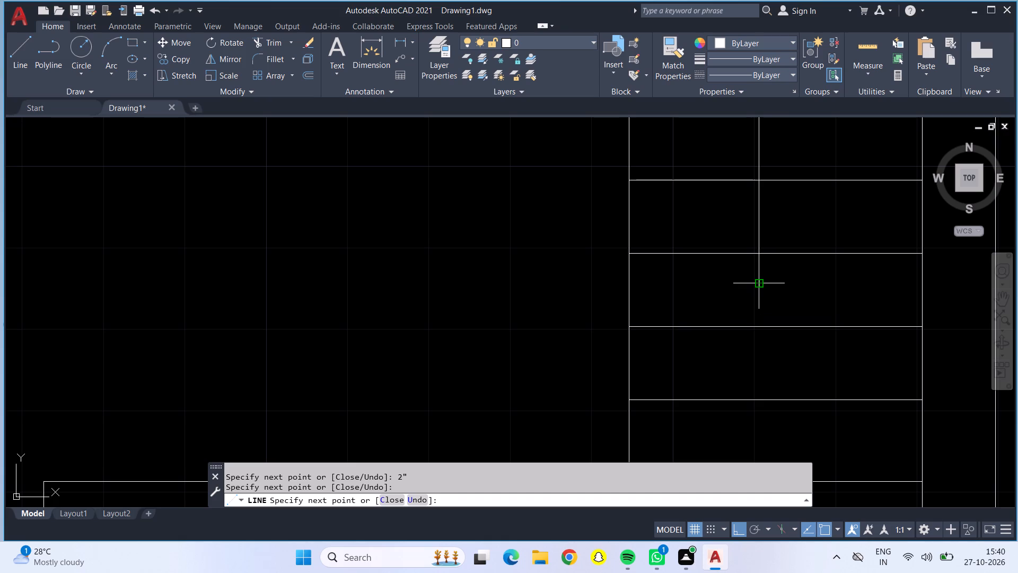
key("2")
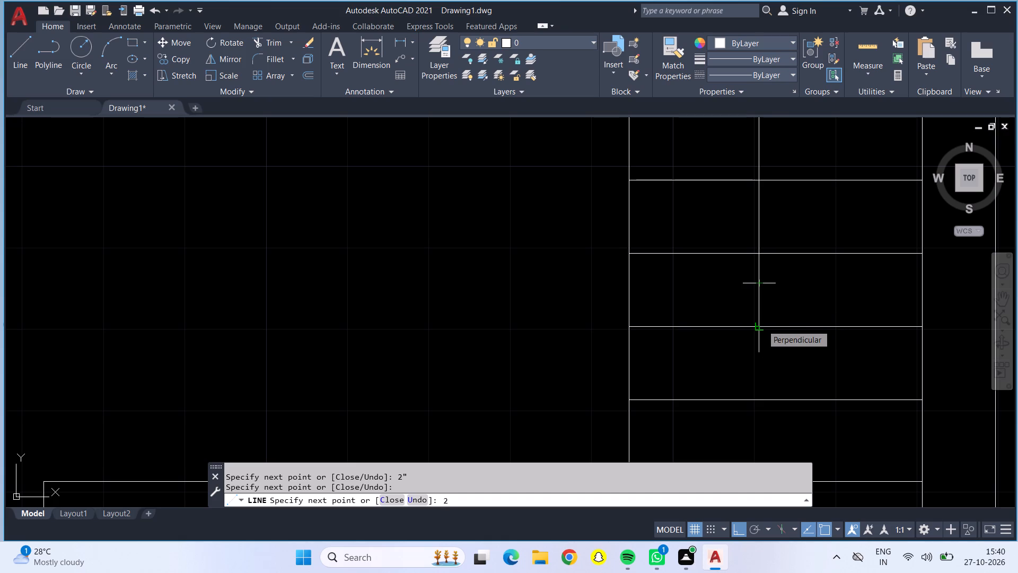
key("shift+quotedbl")
key("Return")
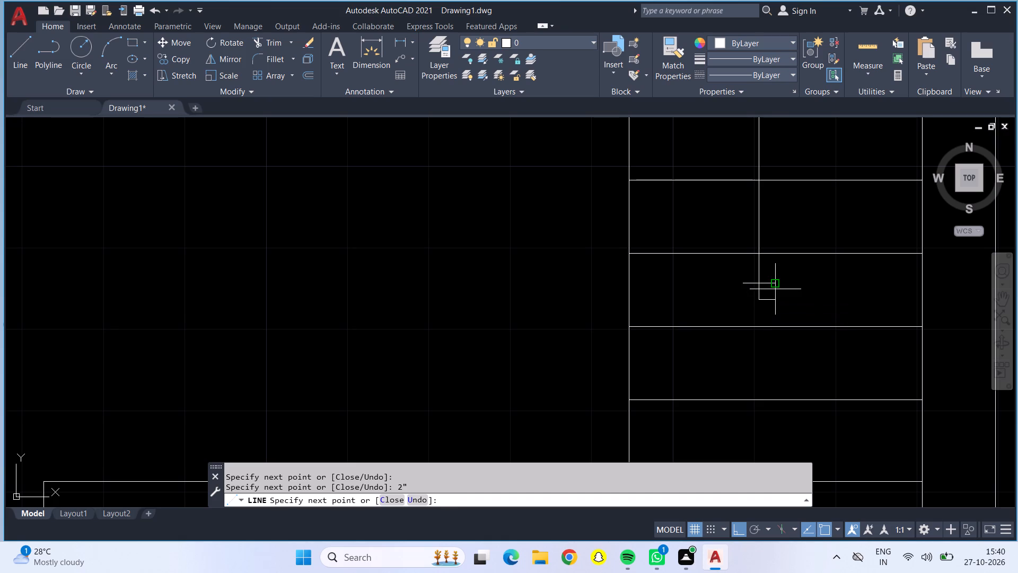
left_click(775, 288)
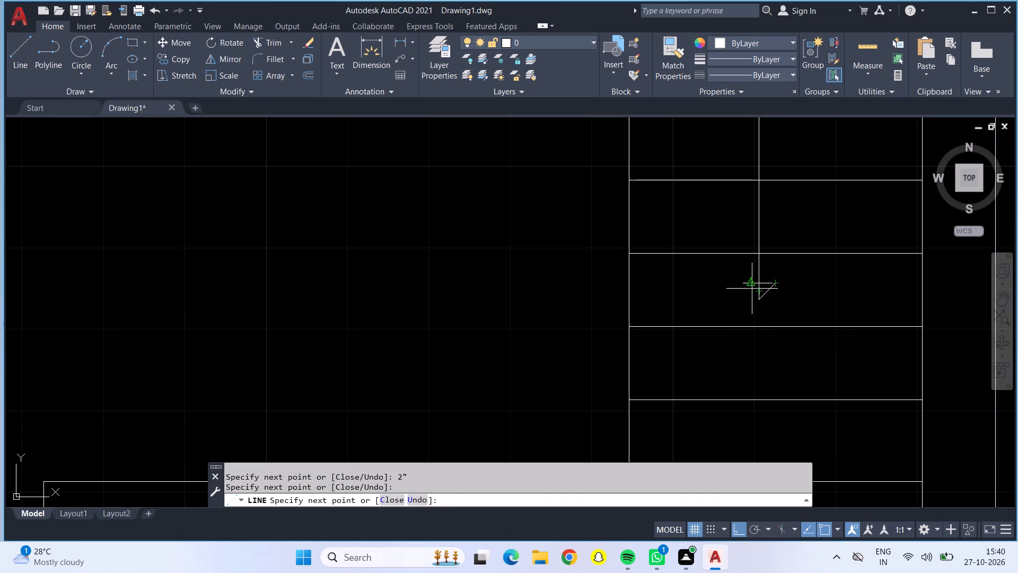
left_click(743, 284)
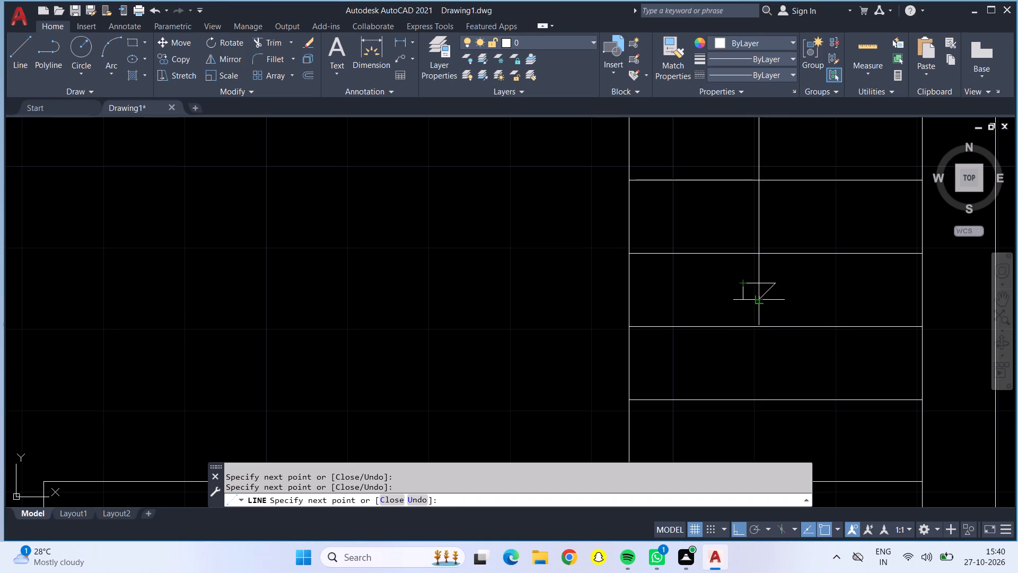
left_click(760, 302)
Add two inner lines in the arrowhead, from its tip to the midpoint of each half of its top edge, and end the line command.
scroll(747, 293, "up", 3)
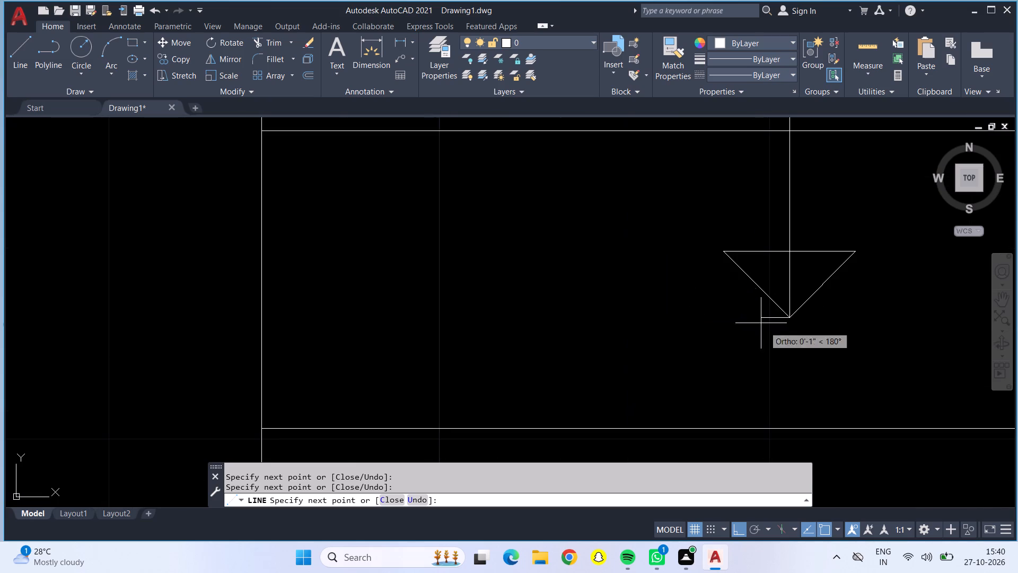
left_click(820, 253)
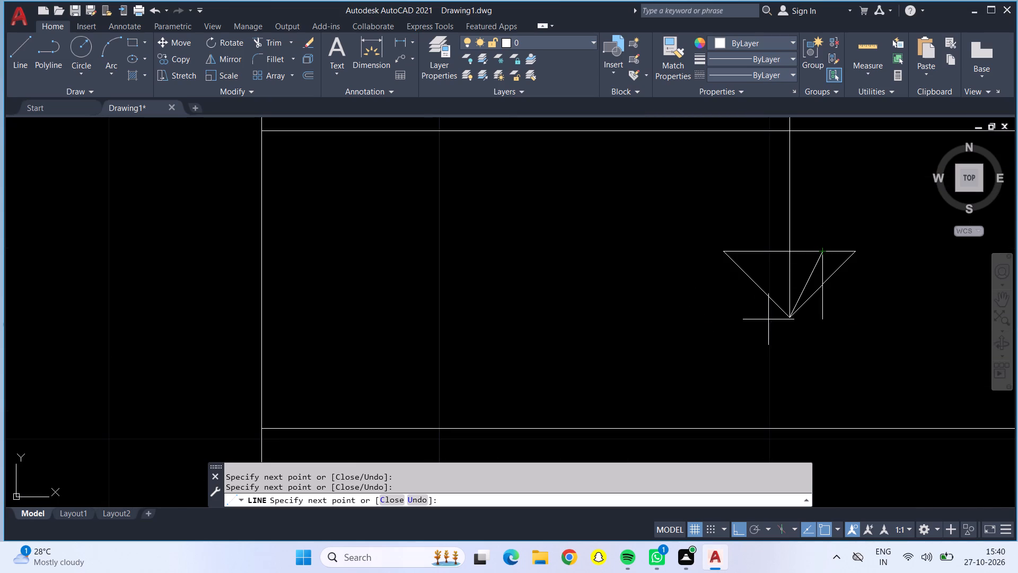
left_click(792, 316)
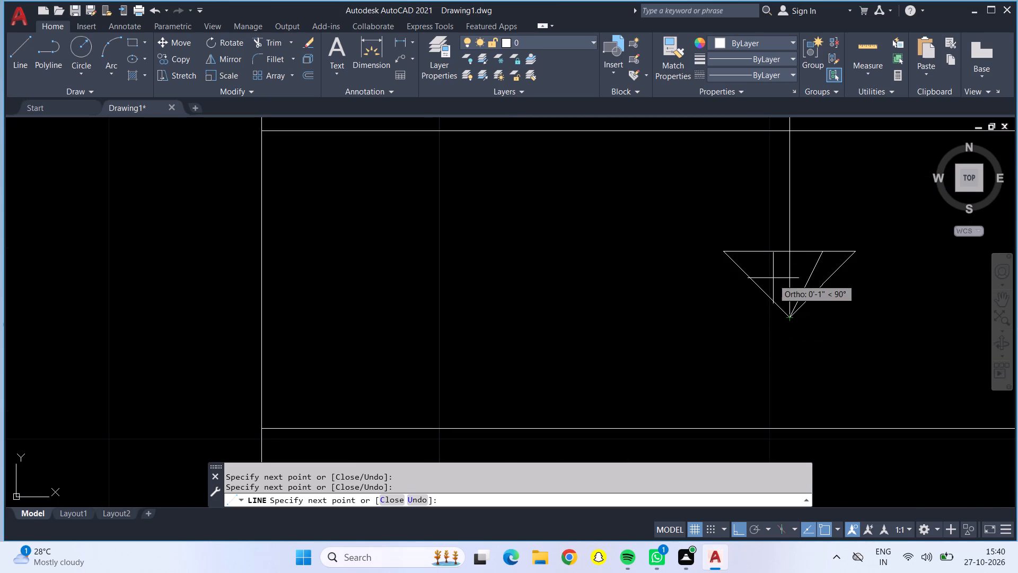
left_click(758, 254)
key("Escape")
Draw a small circle centred on the stair direction line's starting end, just outside the horizontal flight.
scroll(754, 285, "down", 1)
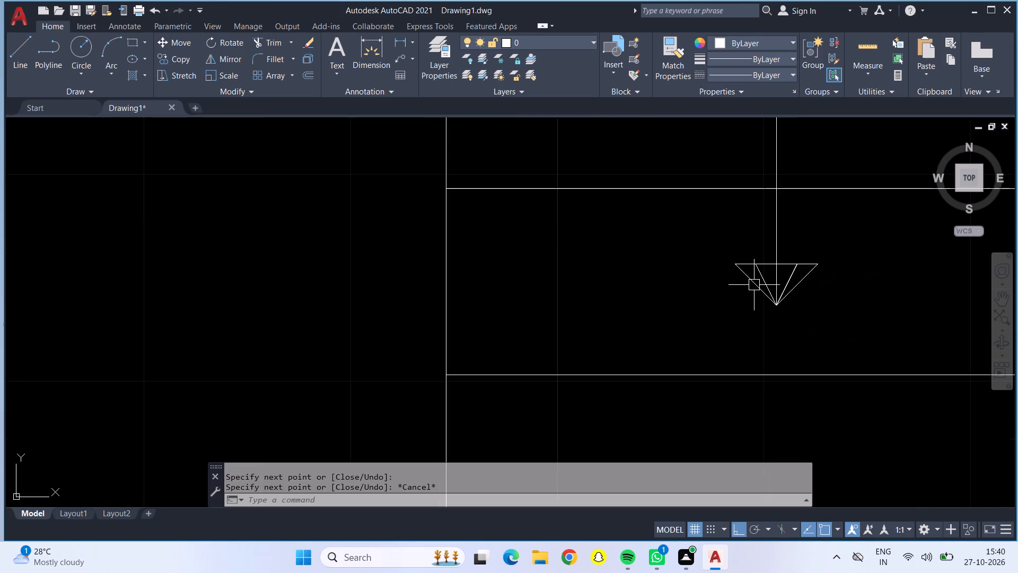
scroll(739, 296, "down", 2)
scroll(510, 272, "down", 1)
middle_click_drag(503, 271, 503, 270)
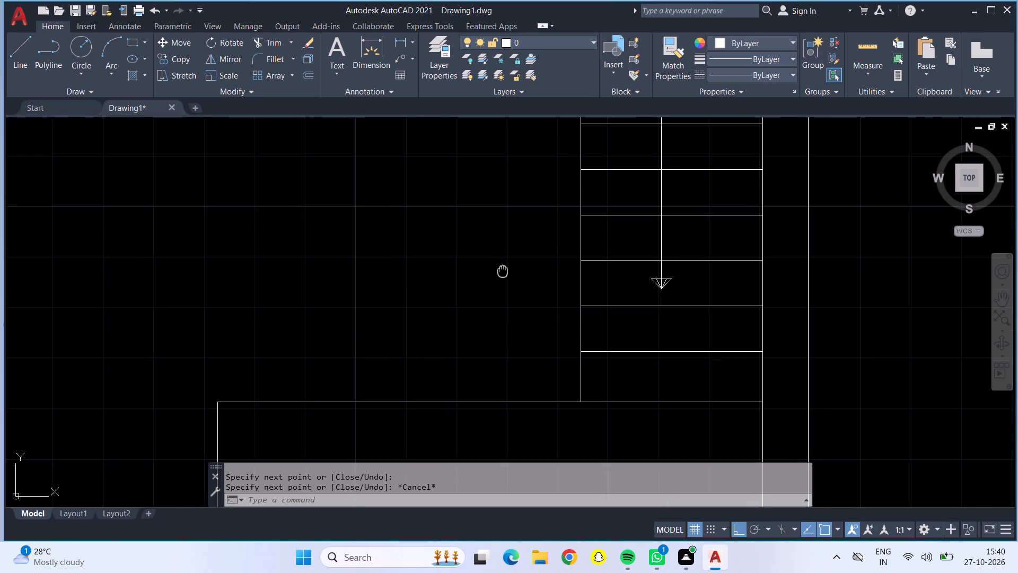
middle_click_drag(503, 270, 492, 572)
left_click(68, 42)
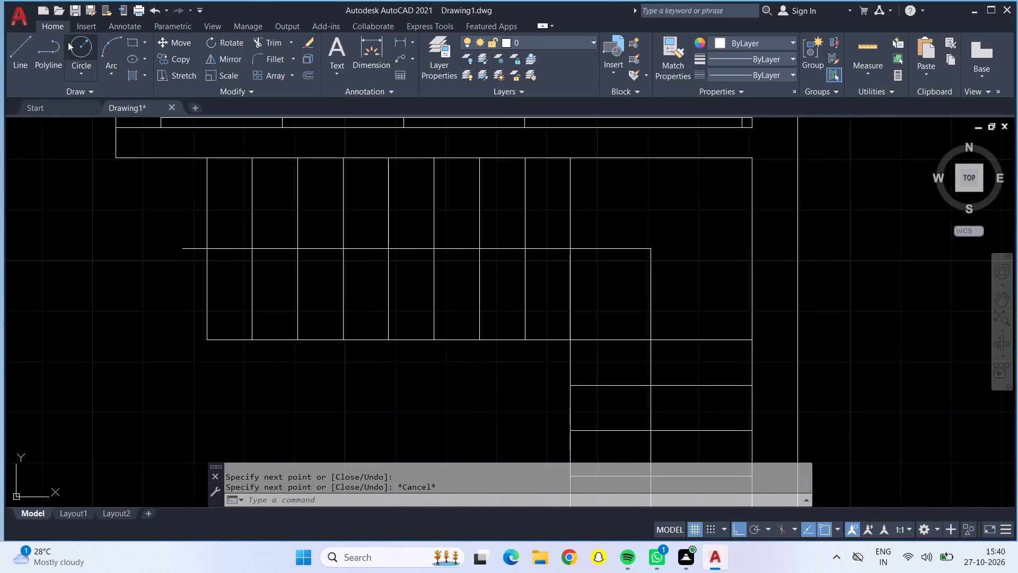
left_click(186, 247)
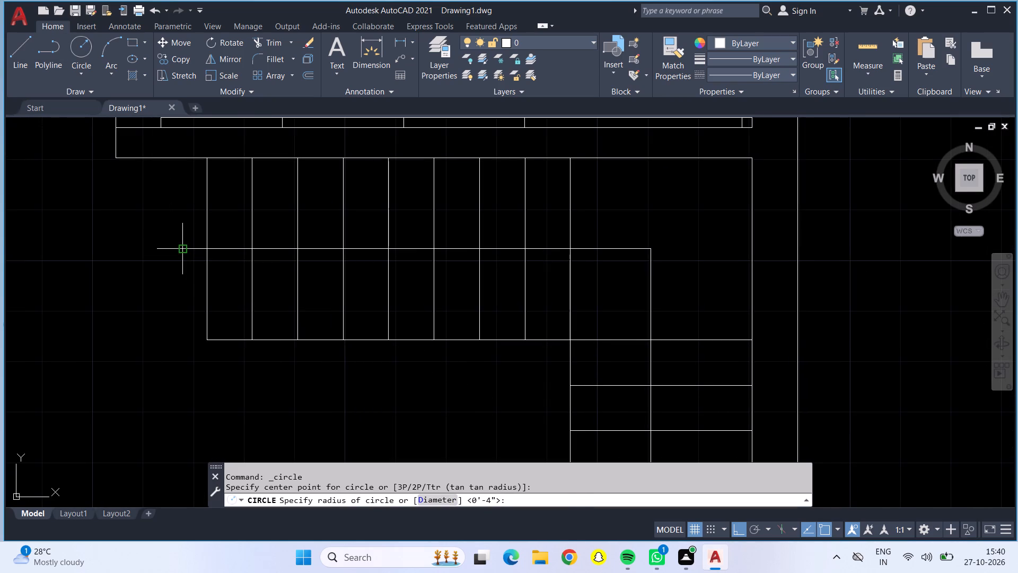
left_click(177, 250)
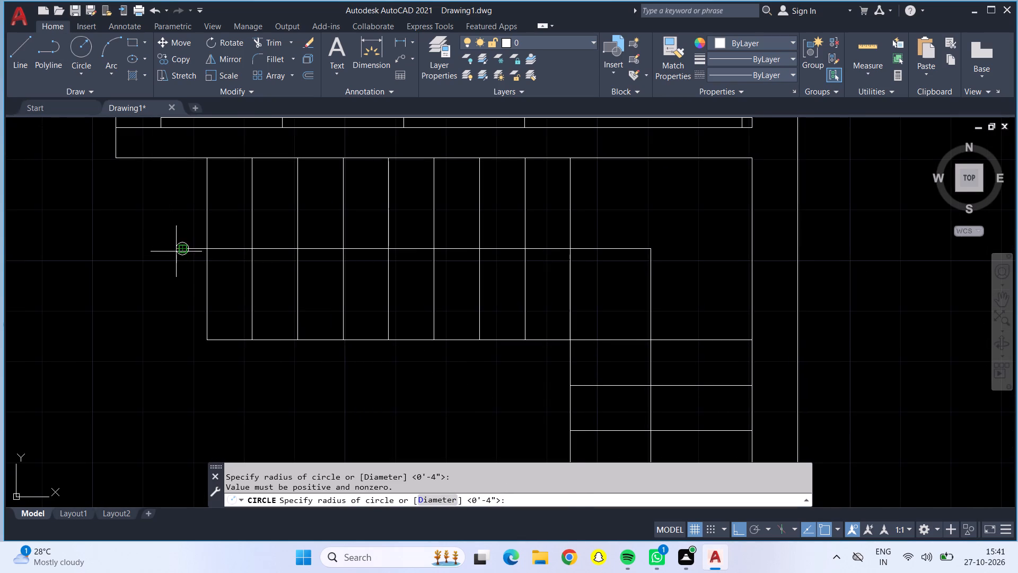
left_click(175, 255)
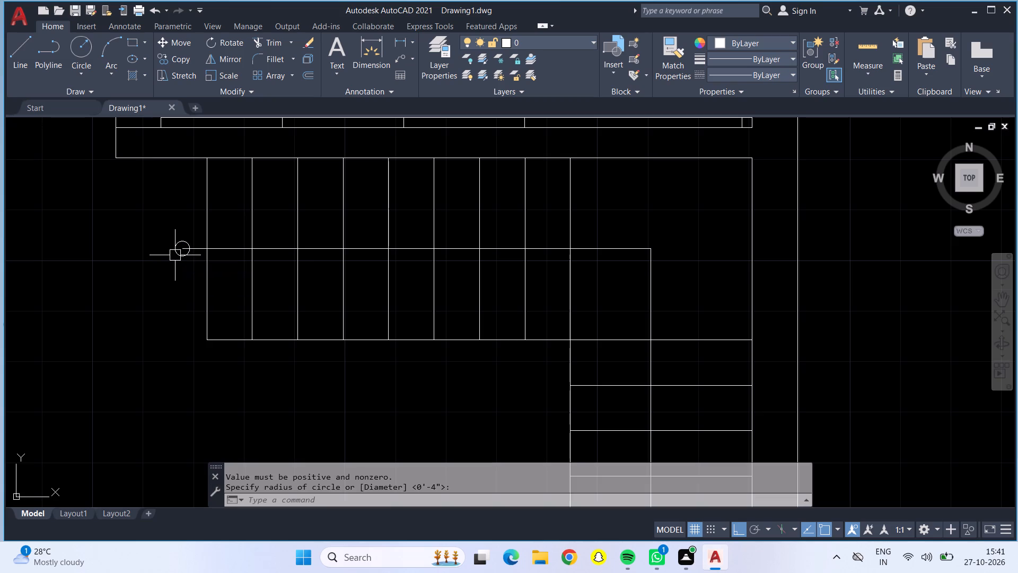
Create a multiline text box below the left bedroom's bed, with 9" text height and centred alignment.
scroll(152, 282, "down", 3)
middle_click_drag(138, 285, 350, 450)
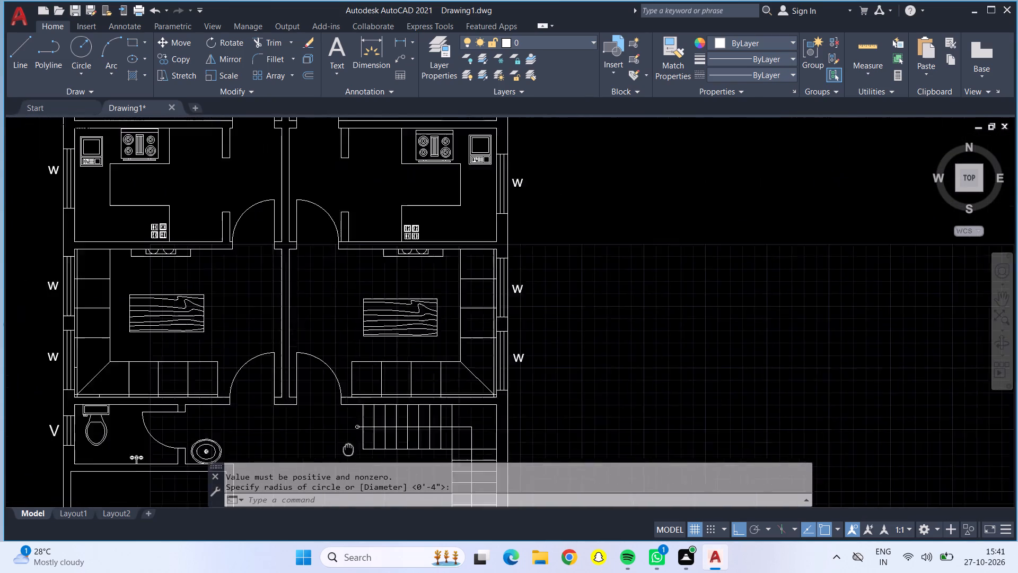
middle_click_drag(350, 450, 355, 456)
middle_click_drag(374, 320, 382, 509)
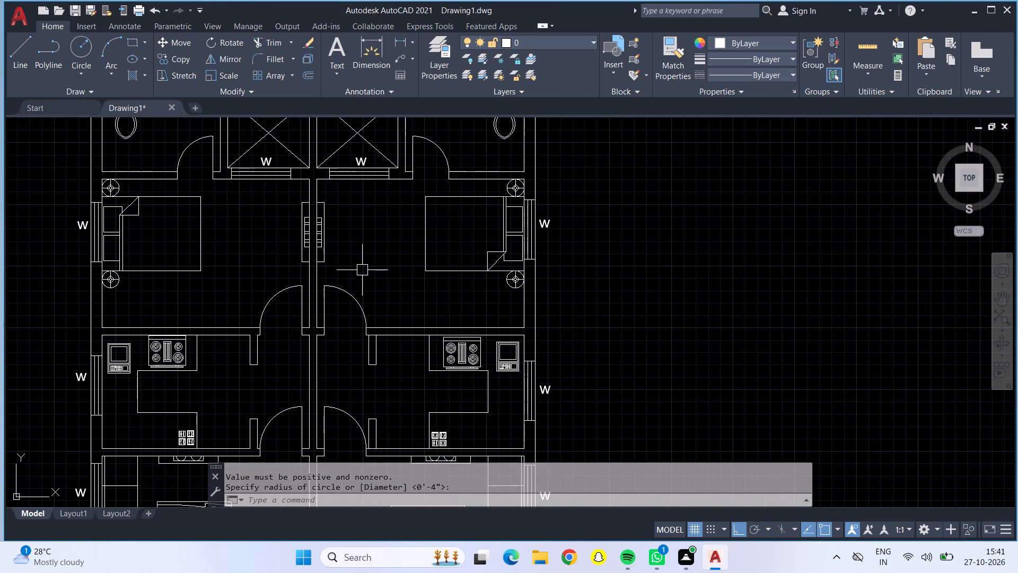
middle_click_drag(362, 269, 382, 331)
left_click(338, 49)
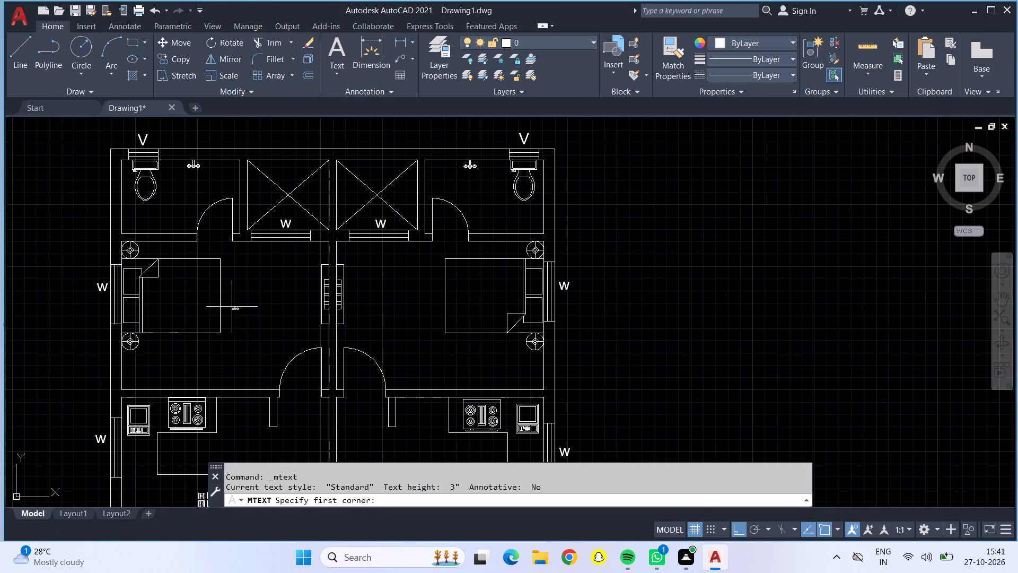
scroll(227, 285, "up", 1)
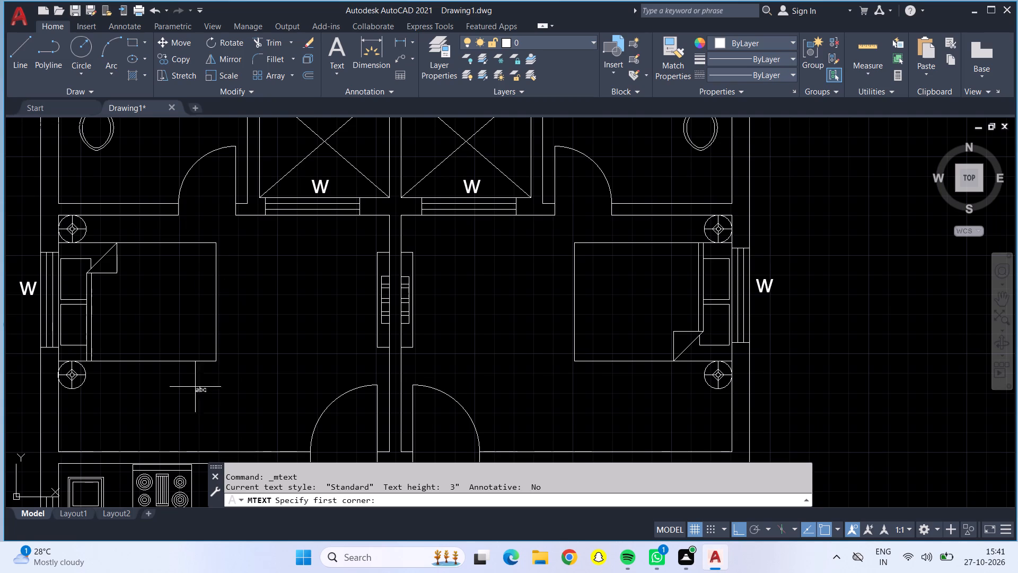
left_click(103, 372)
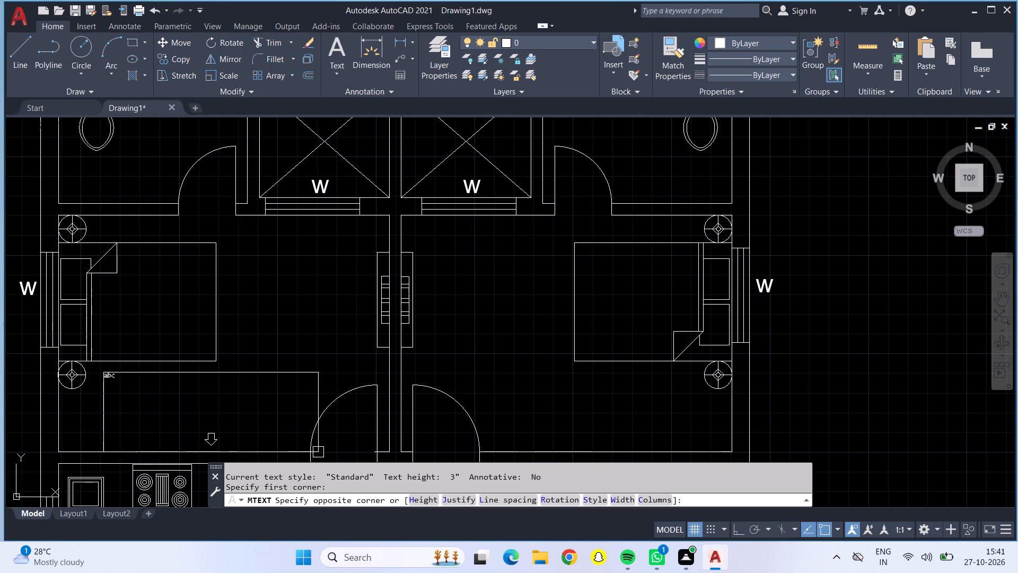
left_click(304, 445)
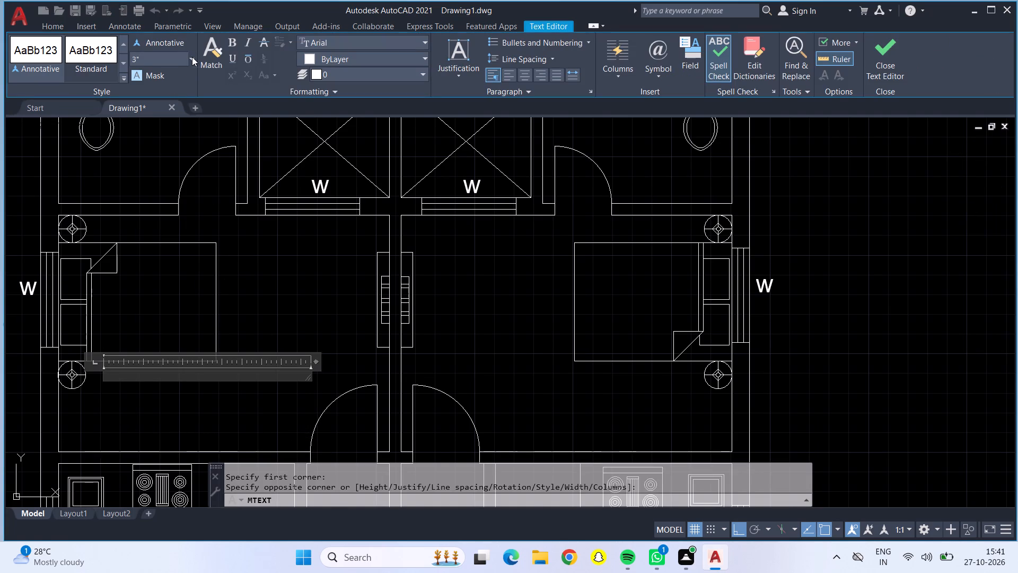
left_click(194, 57)
left_click(183, 72)
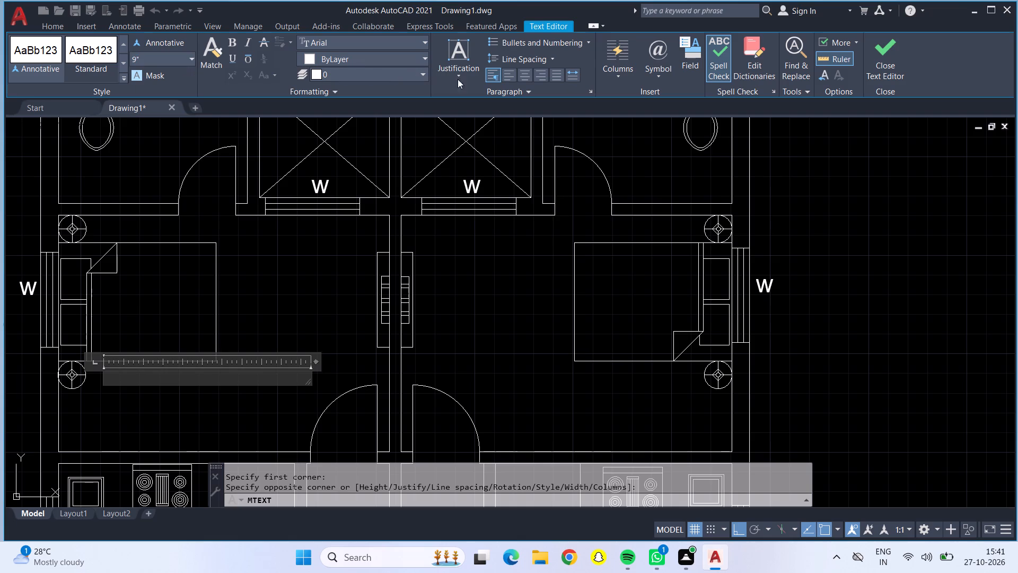
left_click(524, 74)
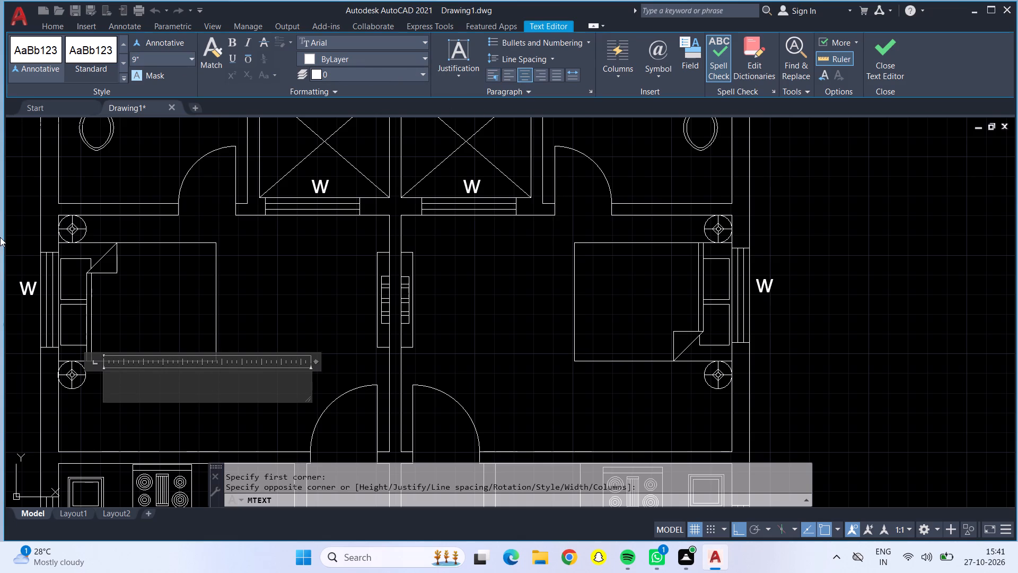
Enter the room label BED ROOM with the dimensions 14'0" X 10'0" on the second line.
type("BED ROOM")
key("Return")
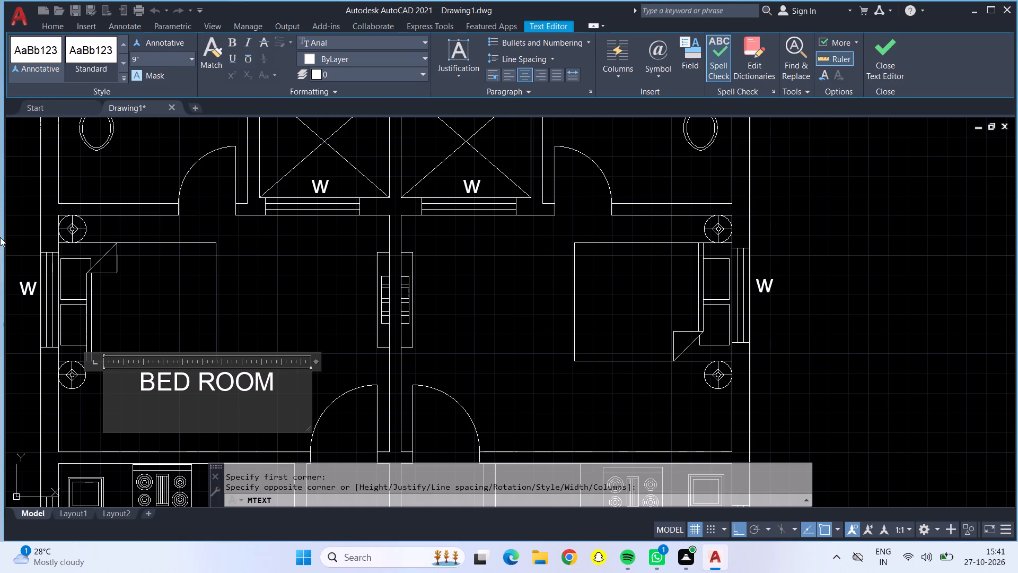
type("14'")
type("0\"")
key("Return")
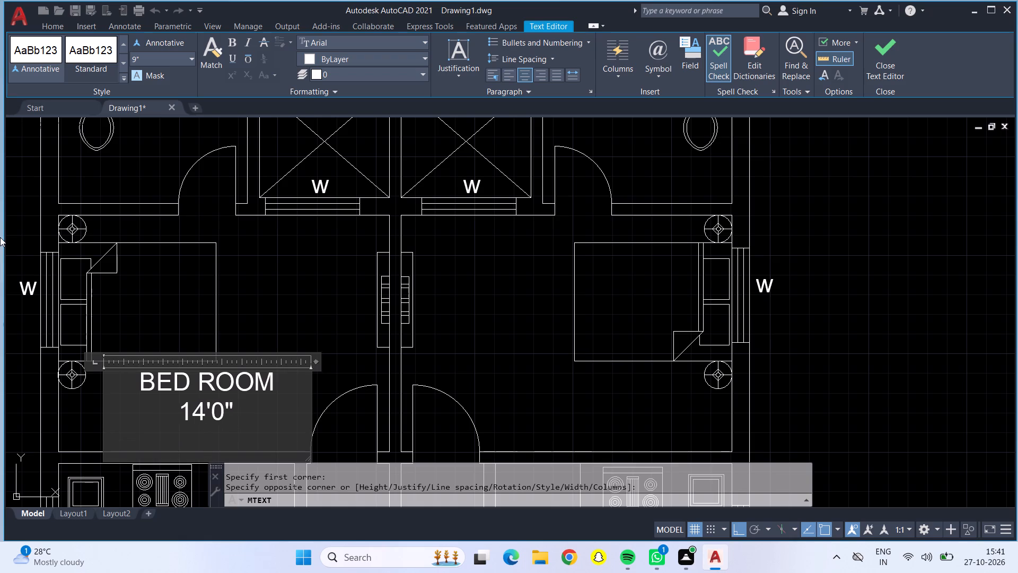
key("BackSpace")
key("BackSpace")
key("space")
type("X")
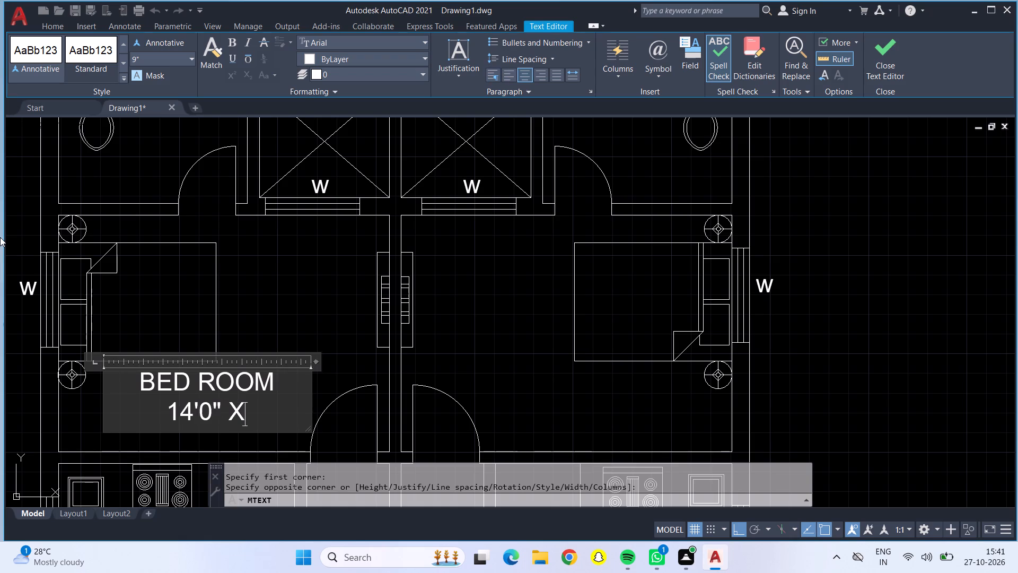
key("space")
type("10'0\"")
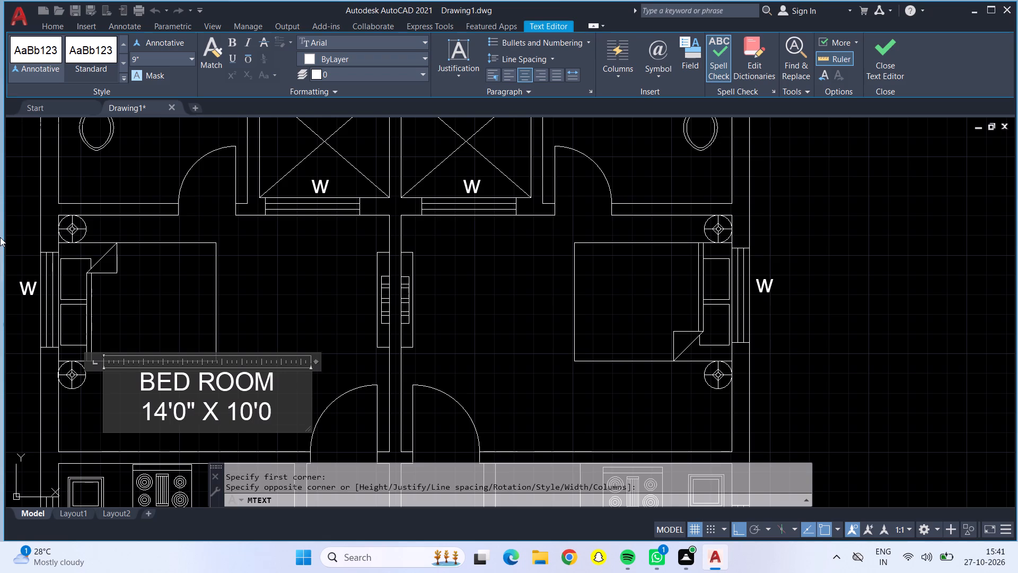
Add the number 1 after BED ROOM in the label's first line and finish editing the text.
left_click(289, 370)
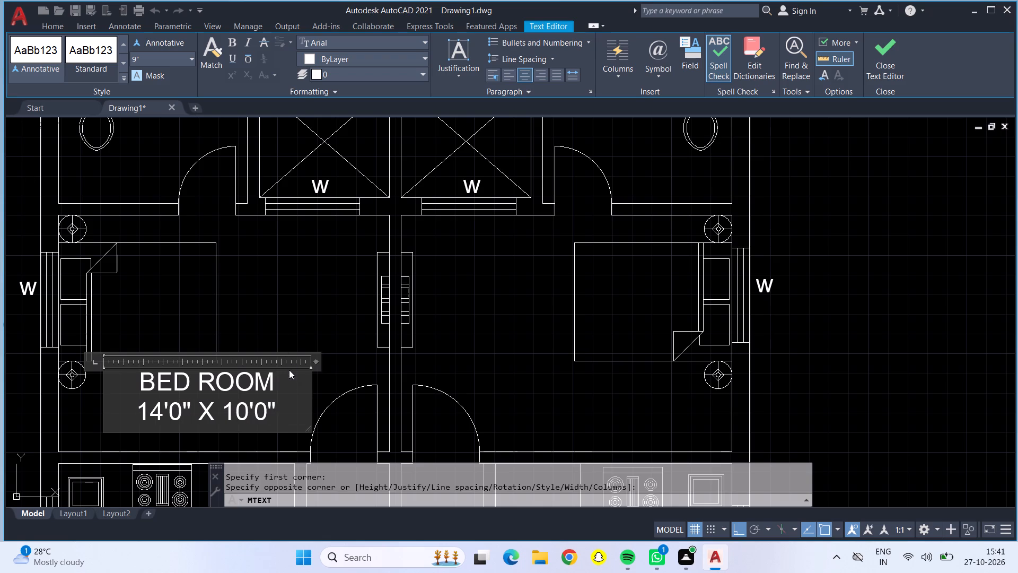
left_click(284, 383)
key("space")
key("1")
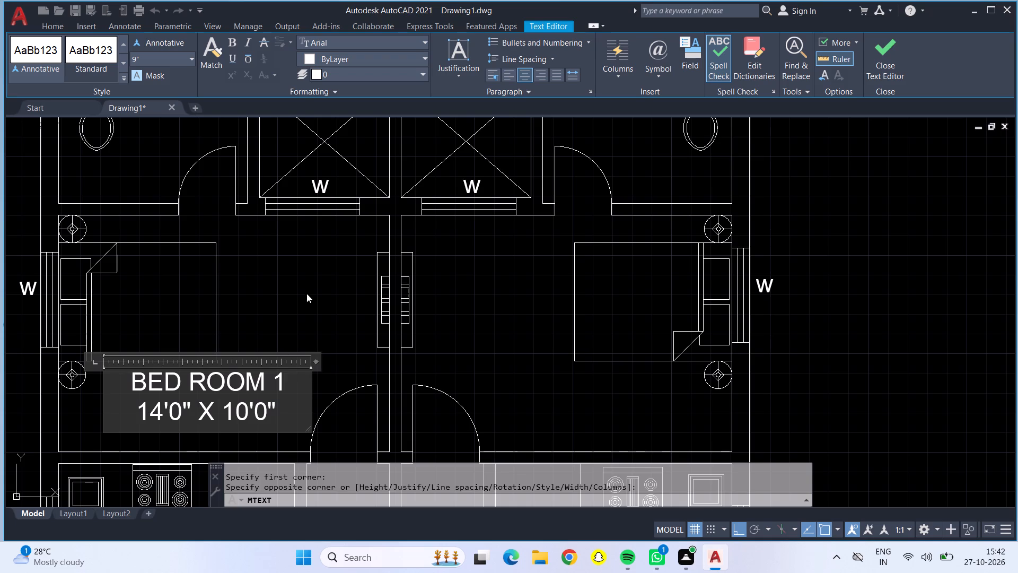
left_click(306, 293)
Copy the left bedroom's BED ROOM 1 label horizontally into the right bedroom, below its bed.
left_click(245, 406)
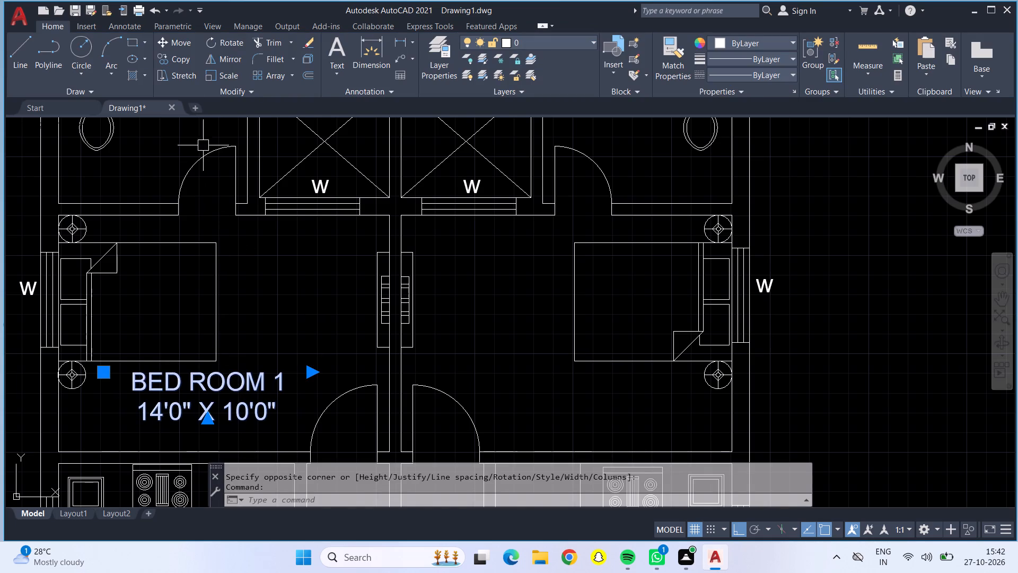
left_click(182, 58)
left_click(238, 379)
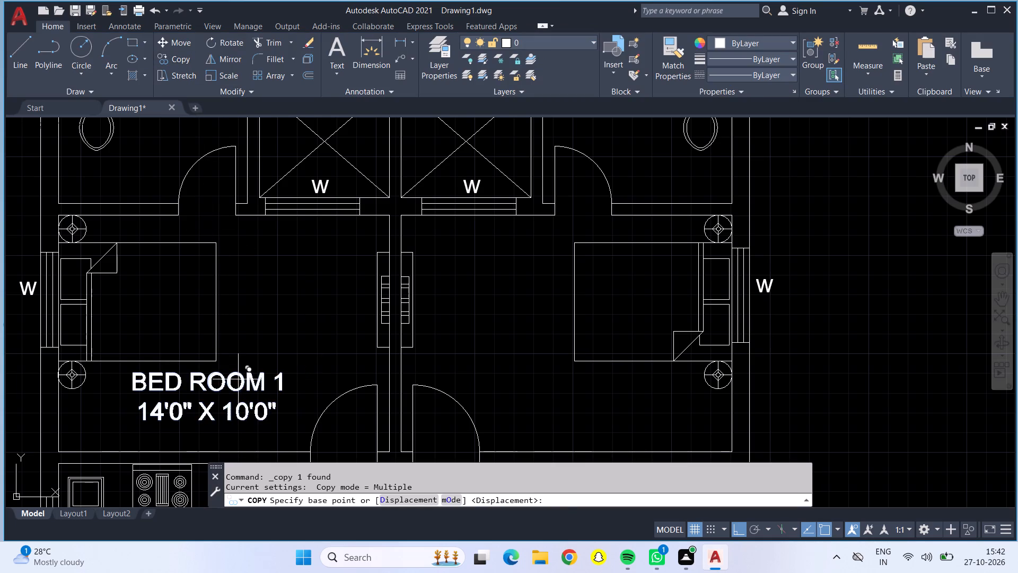
left_click(636, 417)
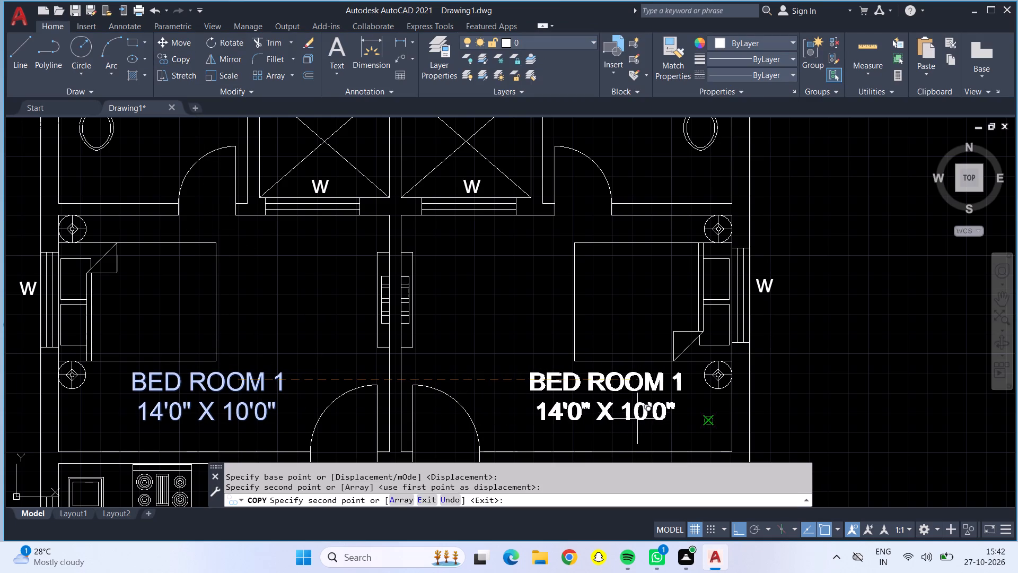
key("Escape")
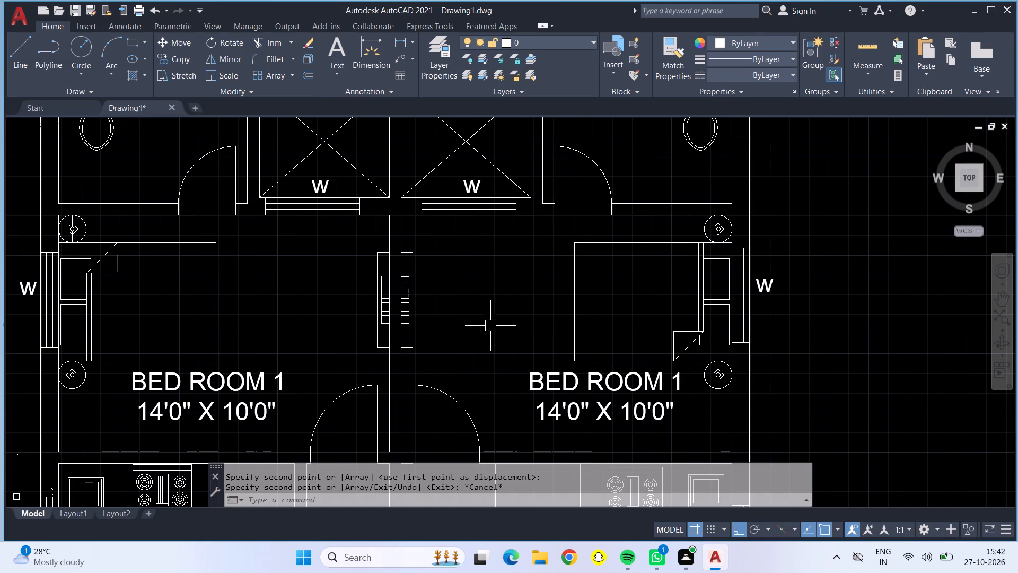
Copy the right bedroom's label about 6'-6" straight down into the right kitchen, below the stove.
middle_click_drag(504, 318, 447, 108)
left_click(522, 179)
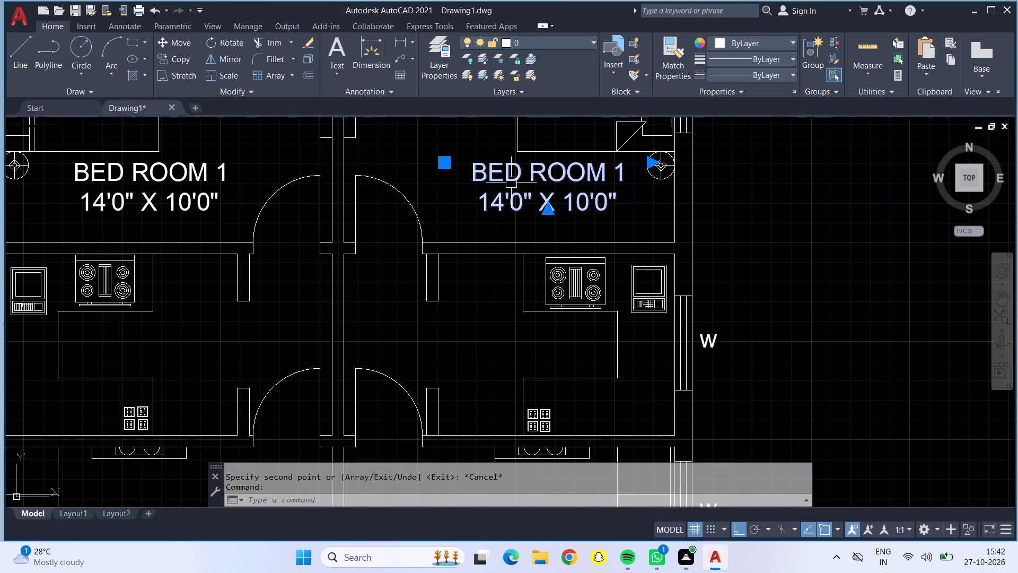
left_click(179, 56)
left_click(545, 188)
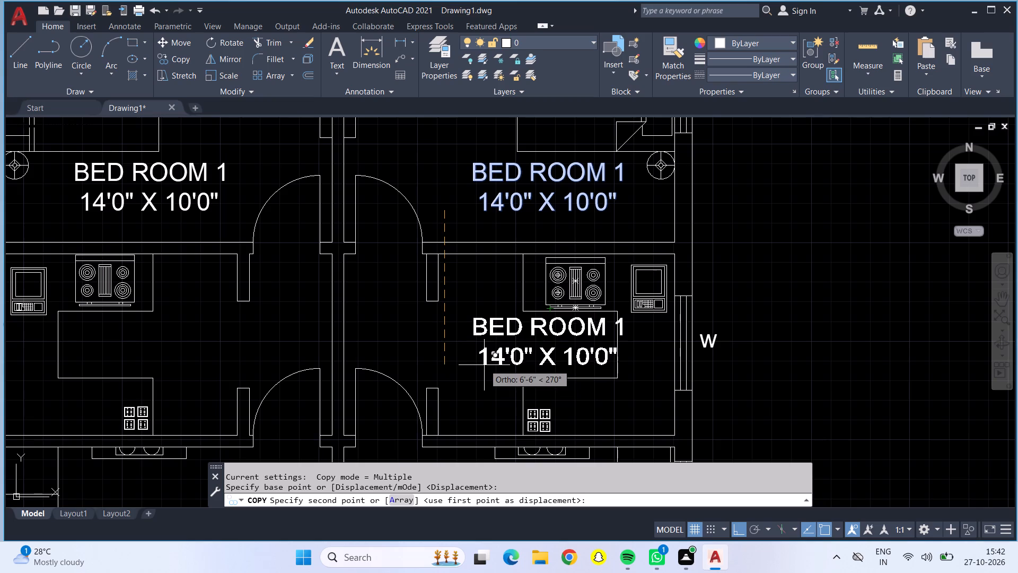
left_click(483, 367)
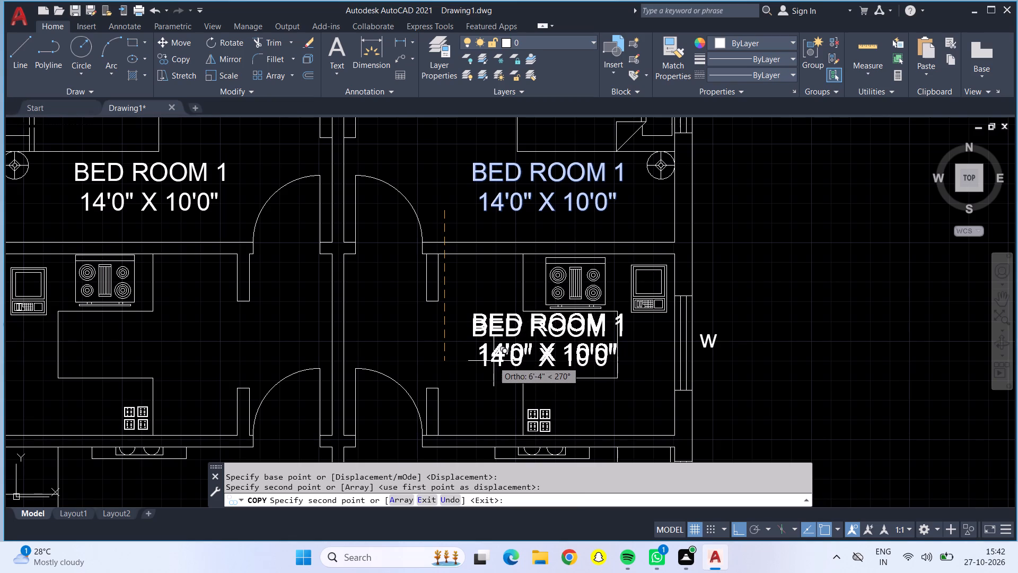
key("Escape")
Move the copied label in the right kitchen horizontally toward the kitchen's entrance.
left_click(508, 359)
left_click(185, 42)
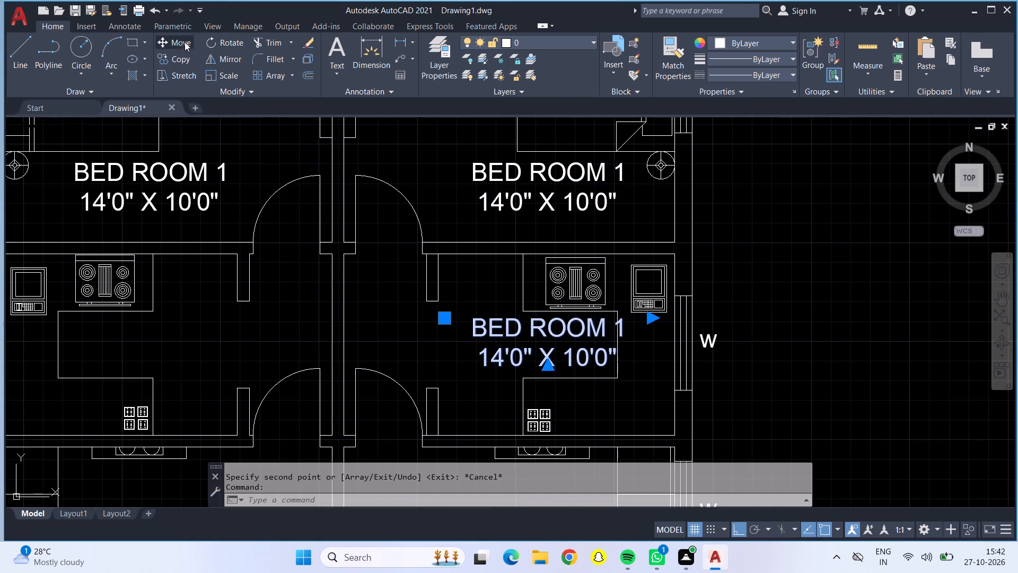
left_click(501, 350)
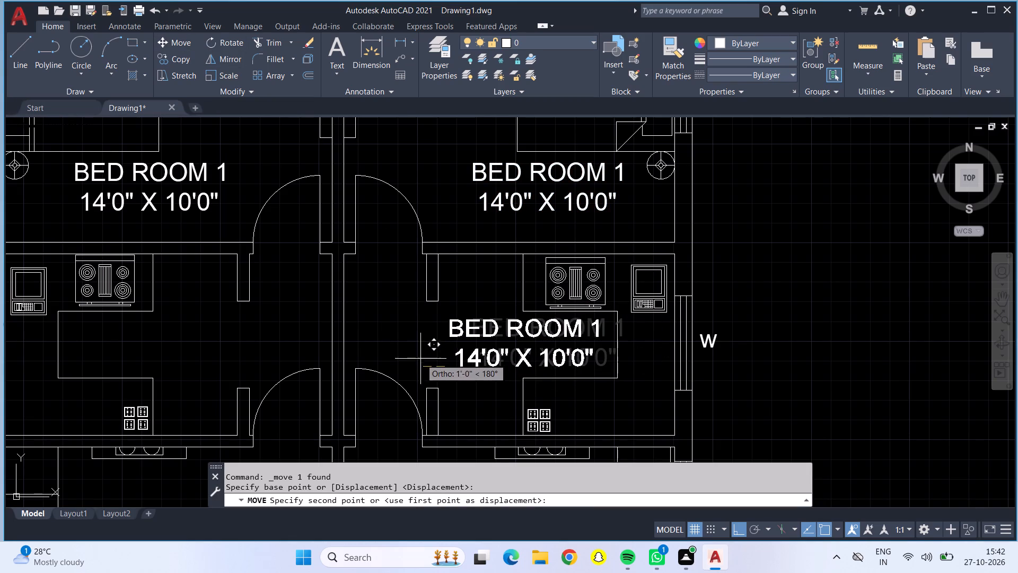
left_click(404, 357)
Open the copied label in the right kitchen for editing, clear all its text and set the empty paragraph to centred alignment.
left_click(459, 351)
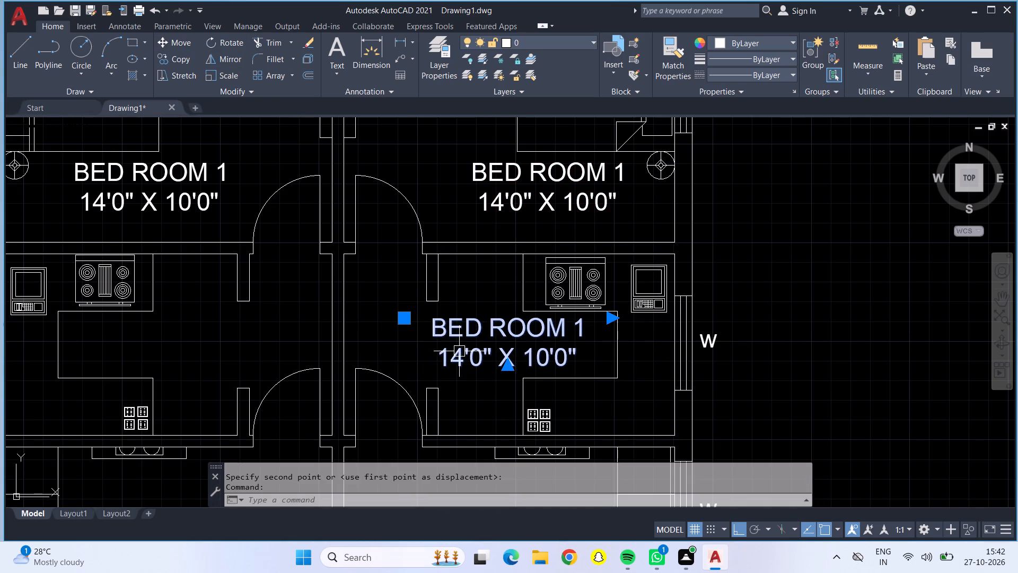
double_click(536, 350)
left_click(609, 357)
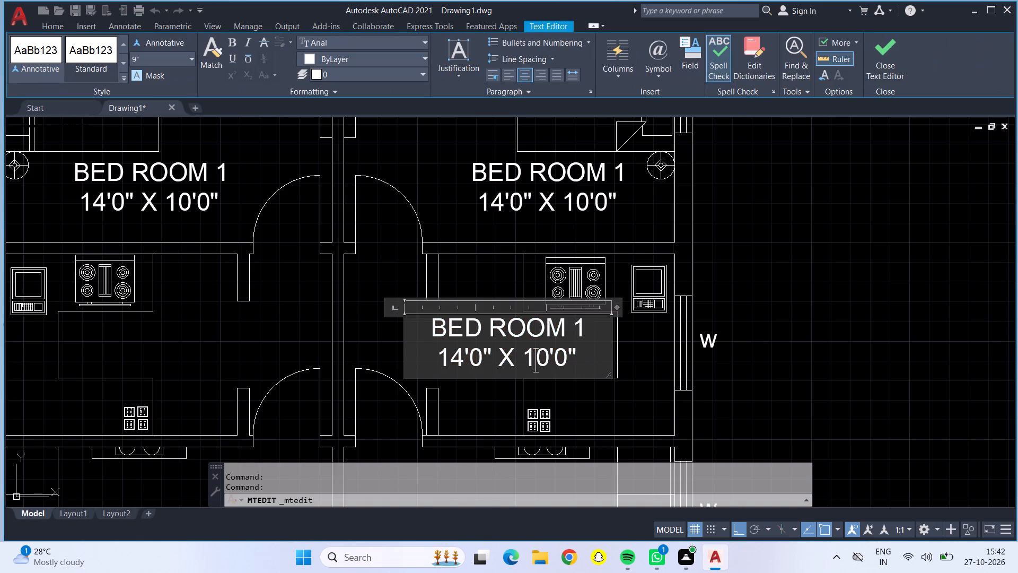
left_click(582, 357)
key("BackSpace")
key("BackSpace")
key("BackSpace")
key("BackSpace")
key("BackSpace")
key("BackSpace")
key("BackSpace")
key("BackSpace")
key("BackSpace")
key("BackSpace")
key("BackSpace")
key("BackSpace")
key("BackSpace")
key("BackSpace")
key("BackSpace")
key("BackSpace")
key("BackSpace")
key("BackSpace")
key("BackSpace")
key("BackSpace")
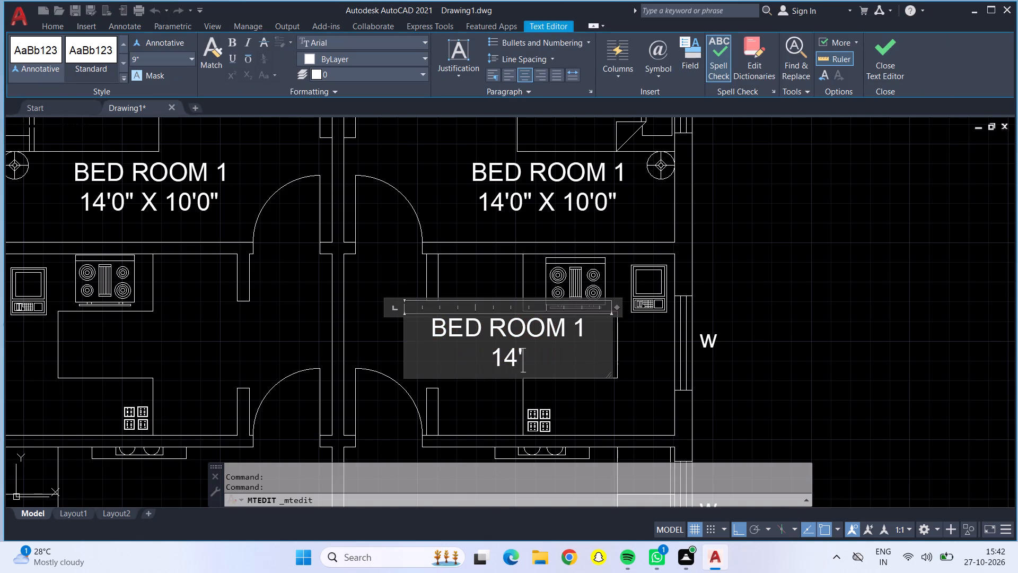
key("BackSpace")
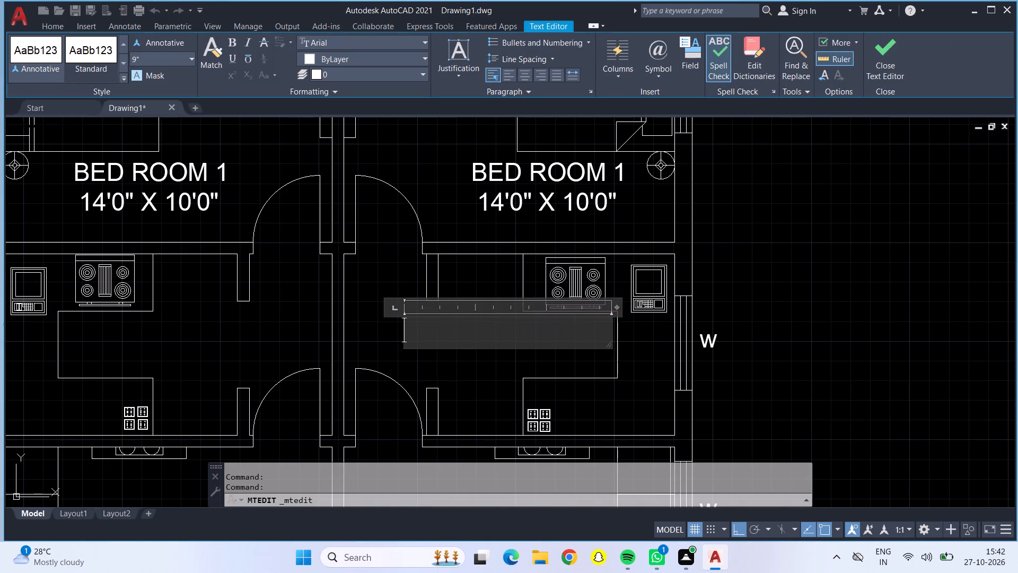
key("Right")
key("Right")
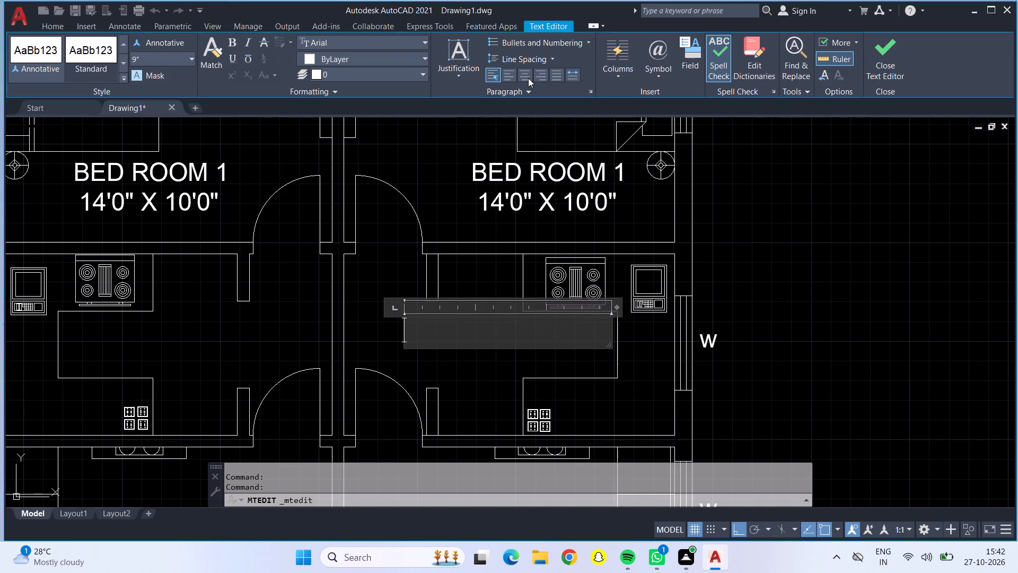
left_click(526, 75)
Enter the room label KITCHEN with the dimensions 10'0" X 7'8" on the second line and finish editing.
type("KI")
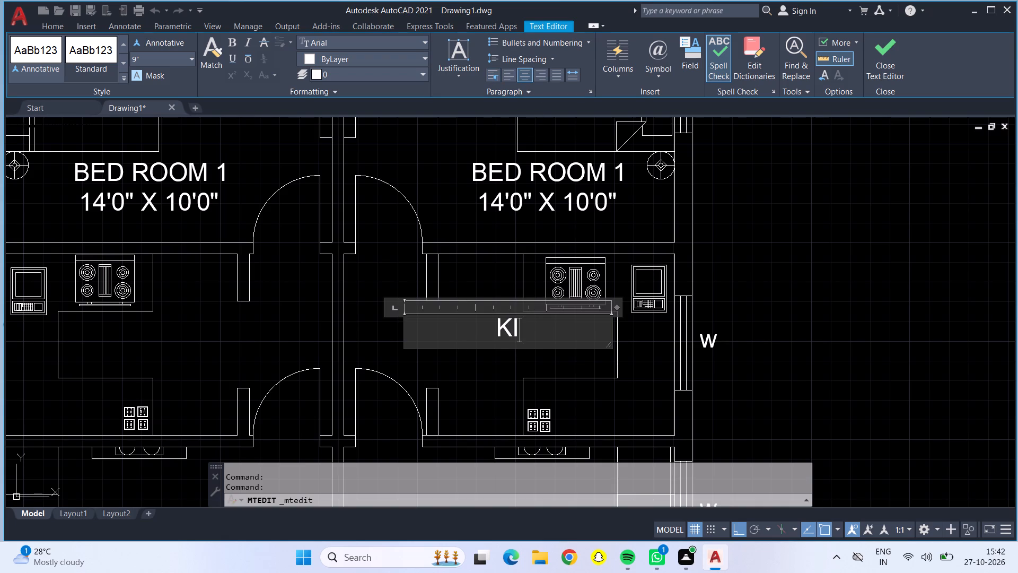
key("shift+t")
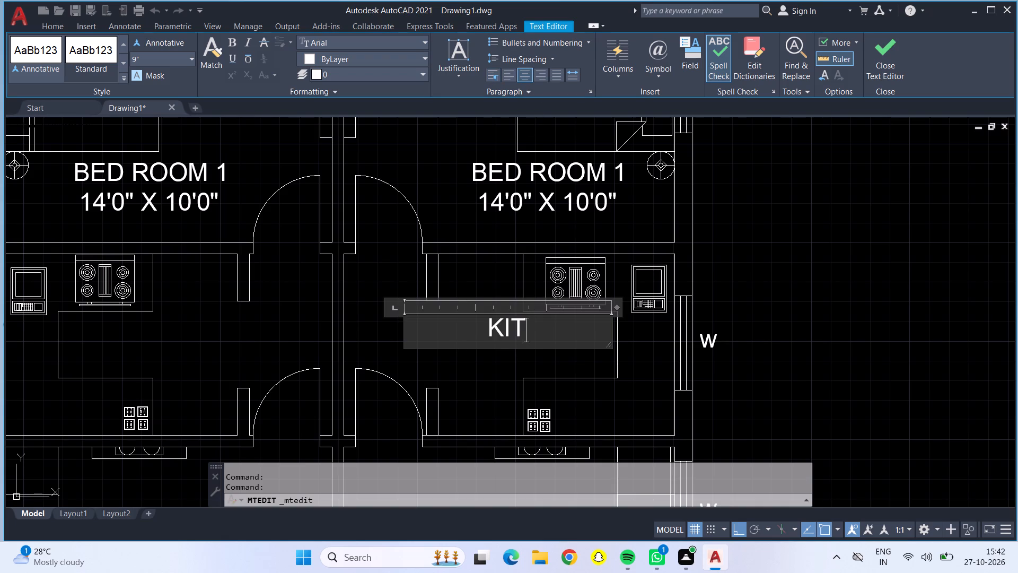
type("CHEN")
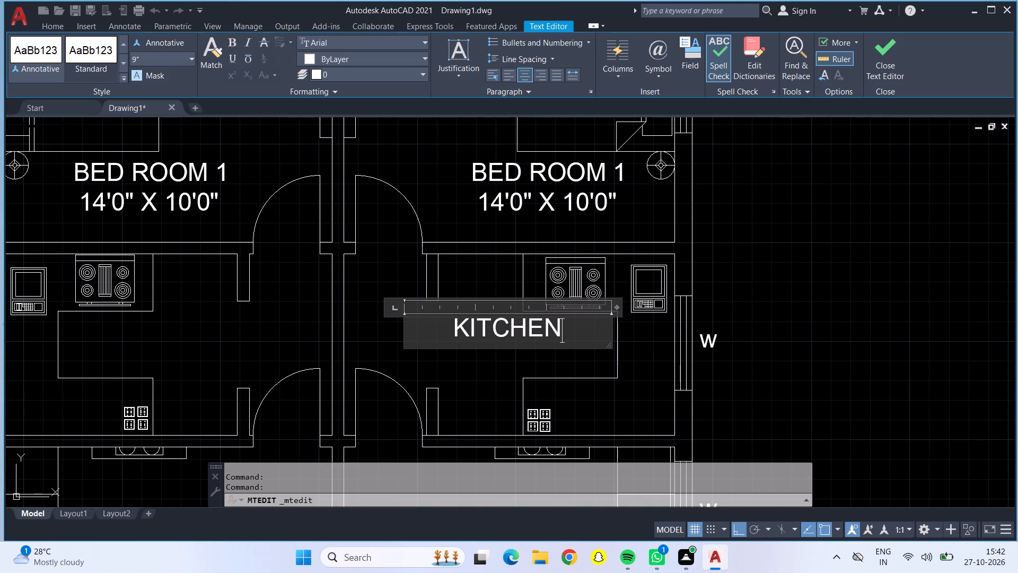
key("shift+Return")
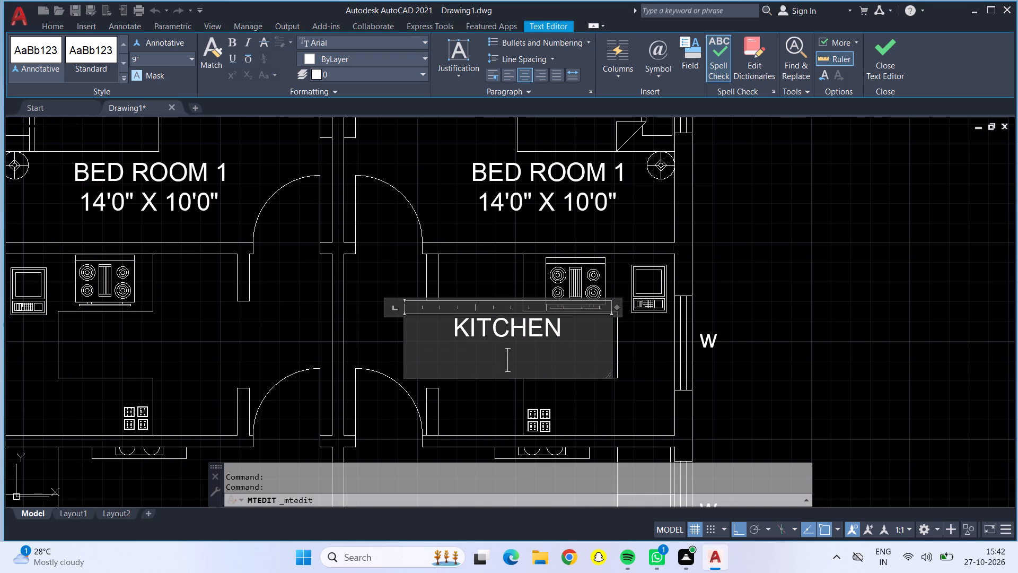
type("10'")
type("0\" X")
key("space")
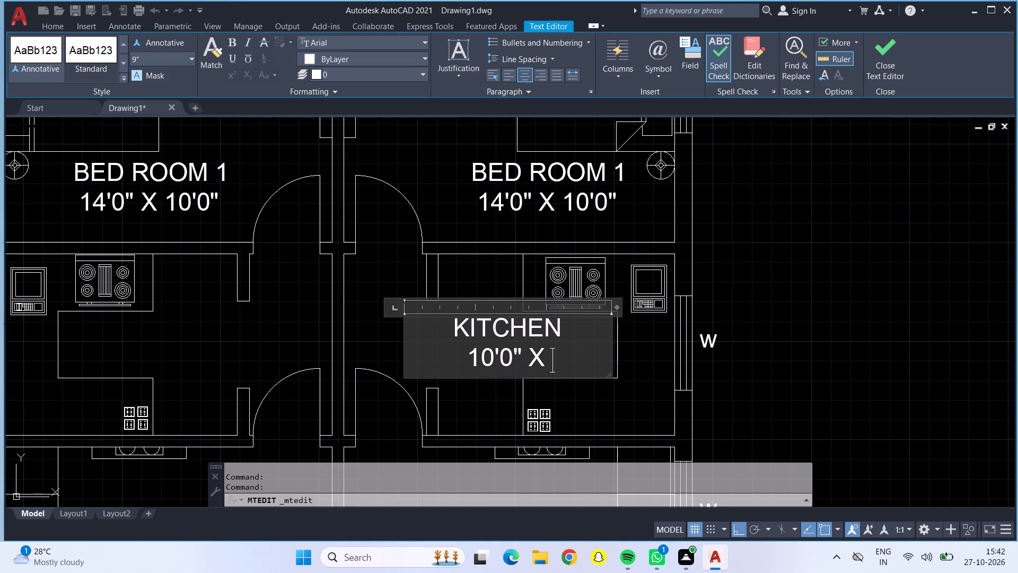
type("7'8\"")
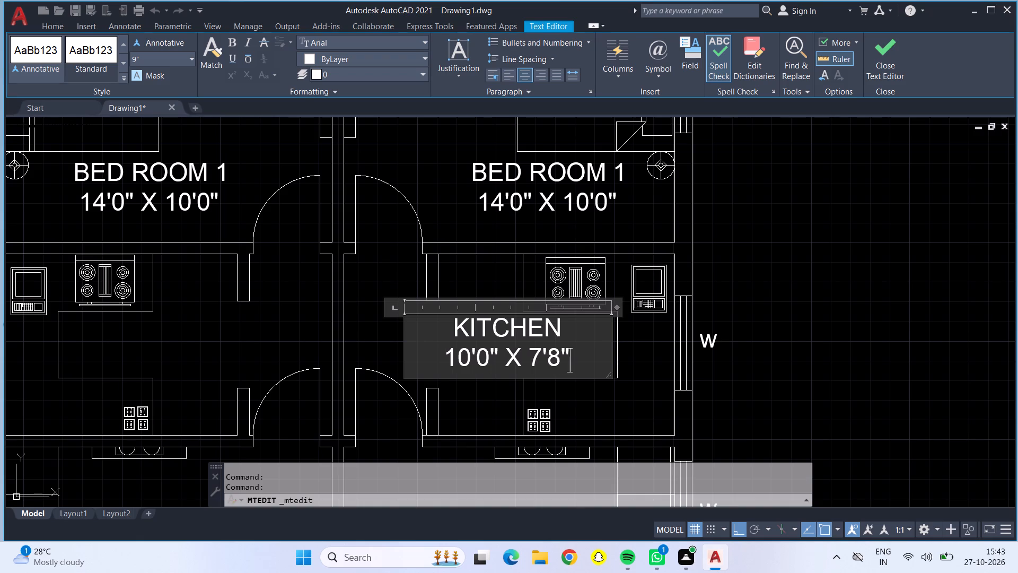
left_click(634, 386)
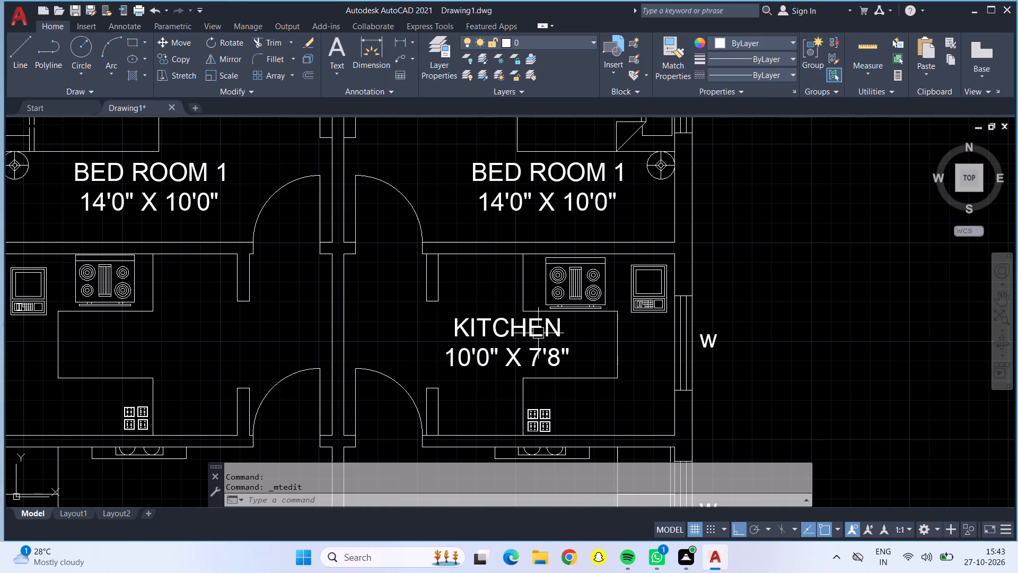
Copy the right kitchen's label horizontally into the left kitchen.
left_click(528, 333)
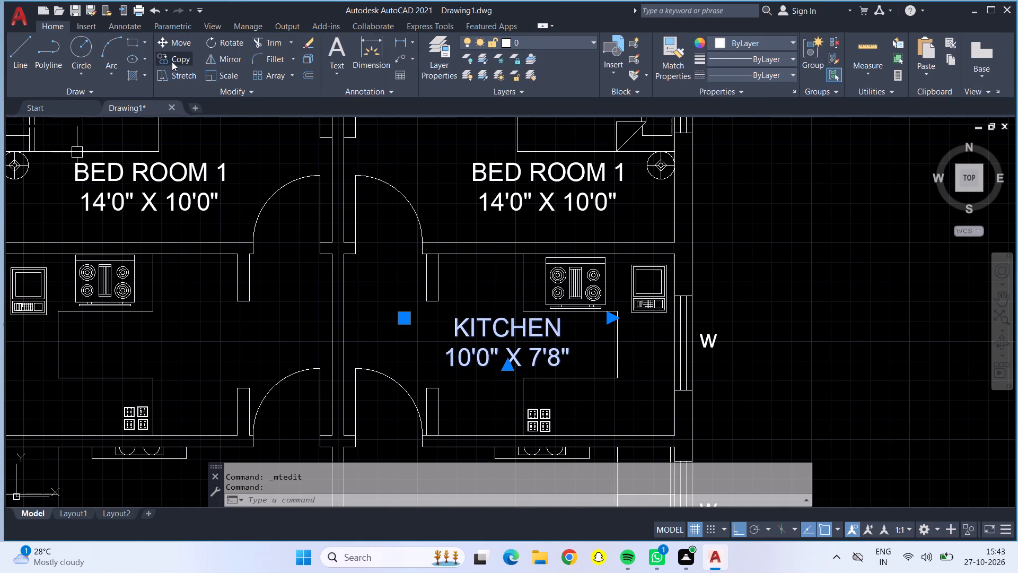
left_click(172, 62)
left_click_drag(462, 344, 448, 346)
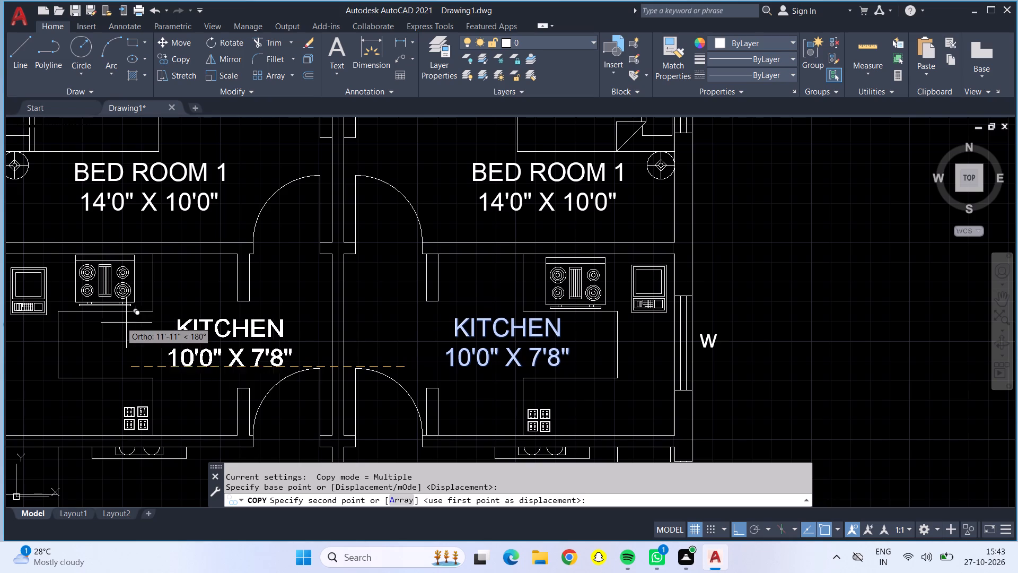
left_click(69, 324)
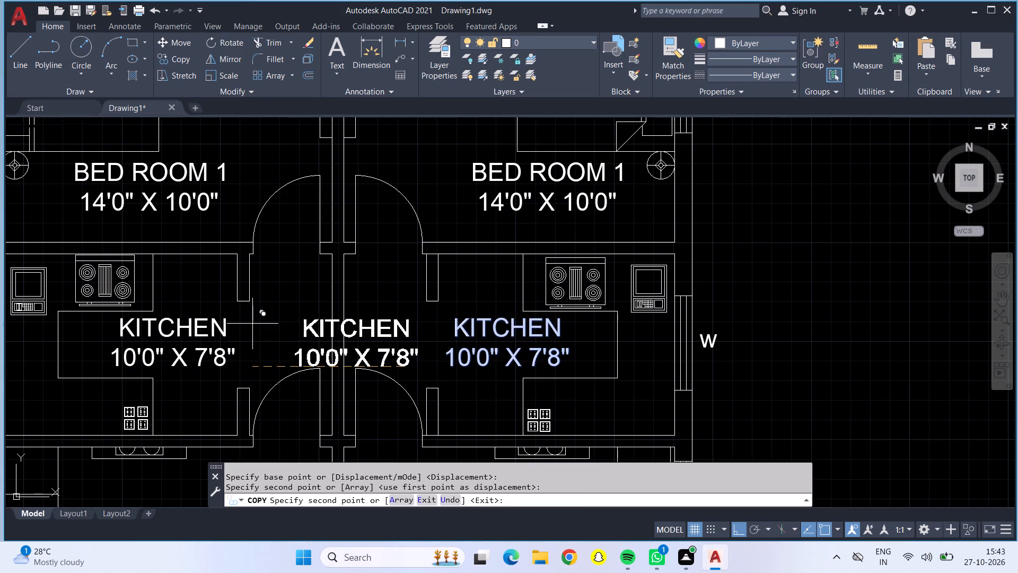
key("Escape")
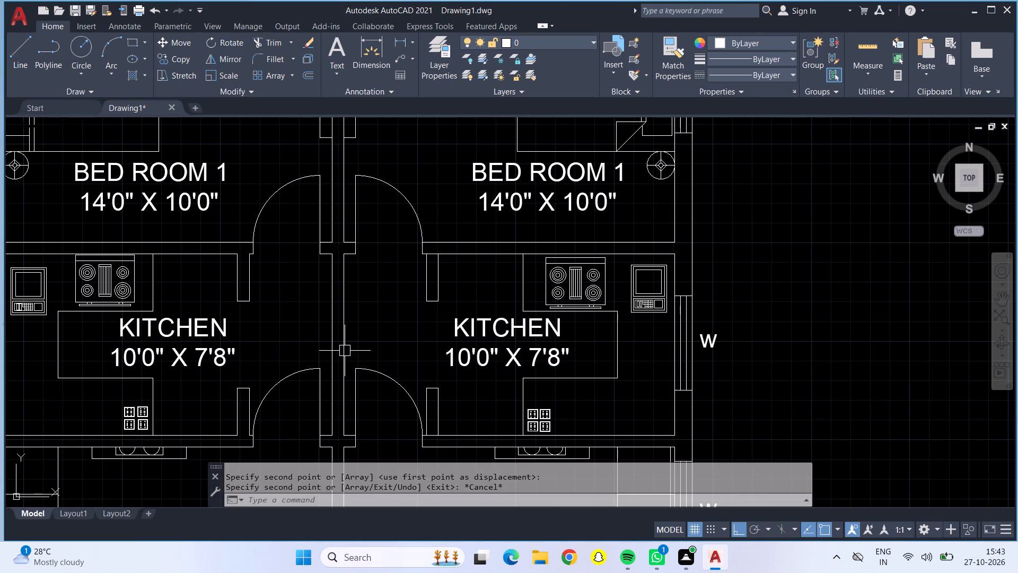
Copy the left kitchen's label about 8'-5" straight down into the sofa room below, over the wooden table.
scroll(390, 325, "down", 1)
middle_click_drag(390, 325, 381, 212)
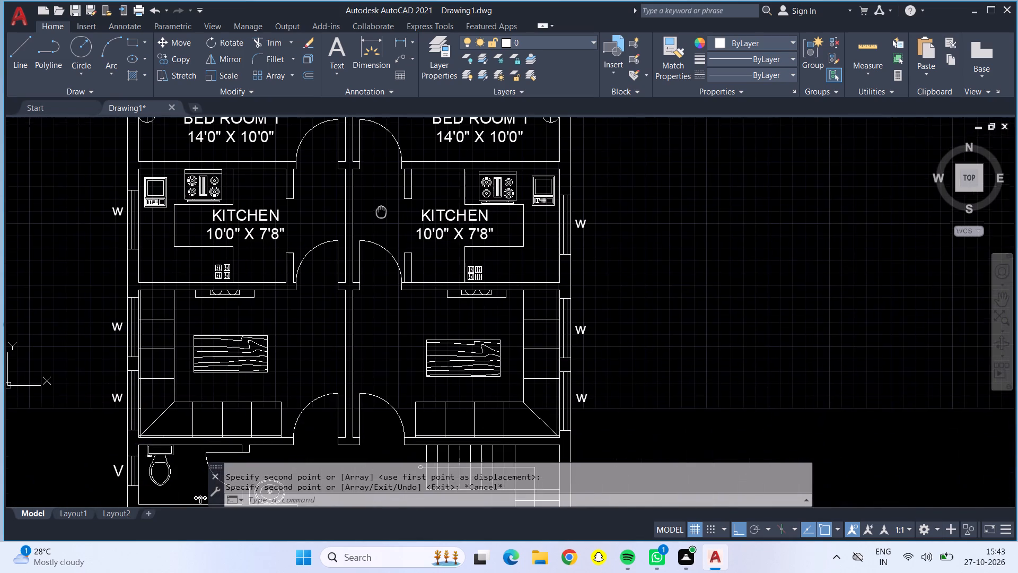
middle_click_drag(381, 212, 381, 202)
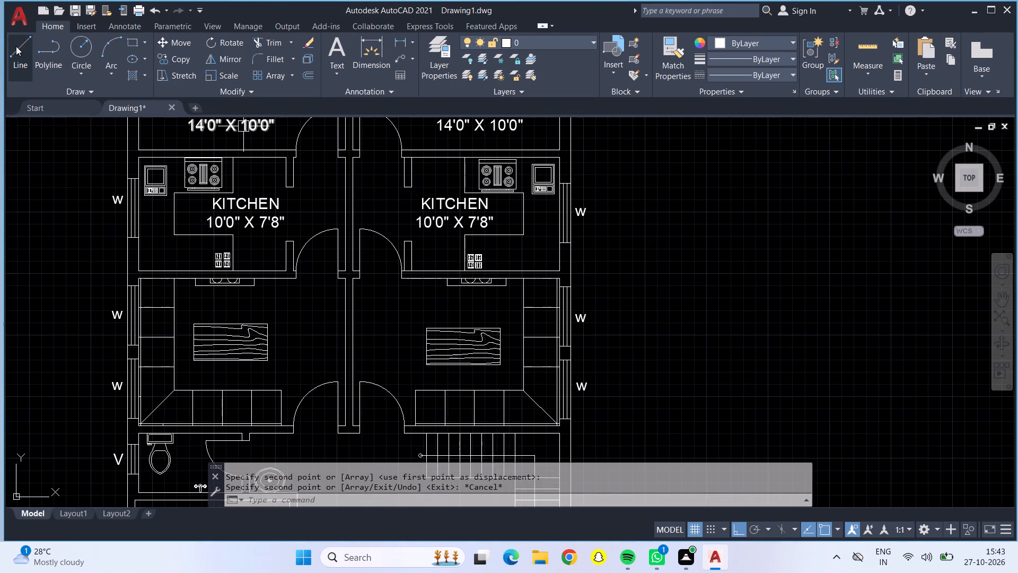
left_click(279, 206)
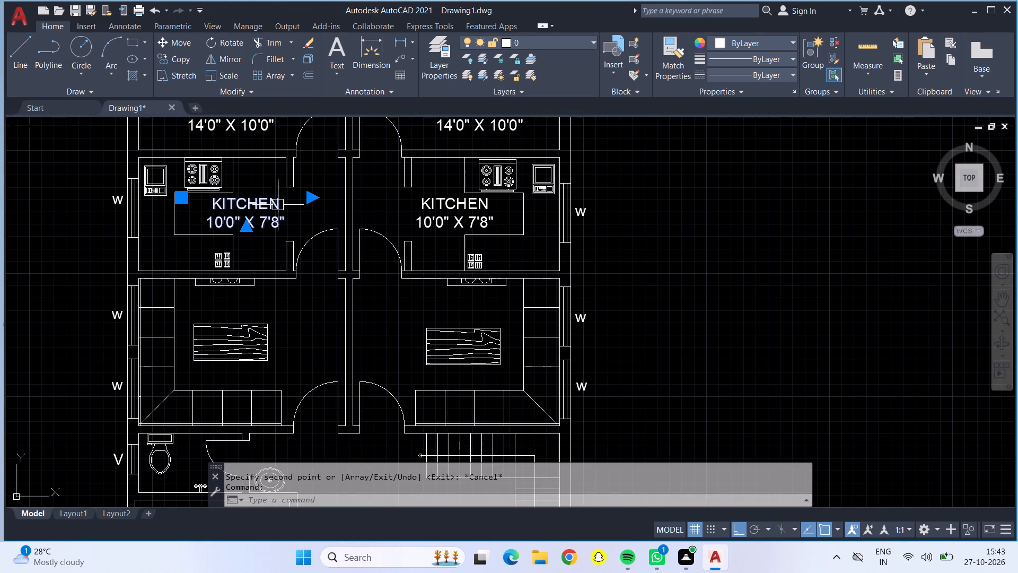
left_click(181, 55)
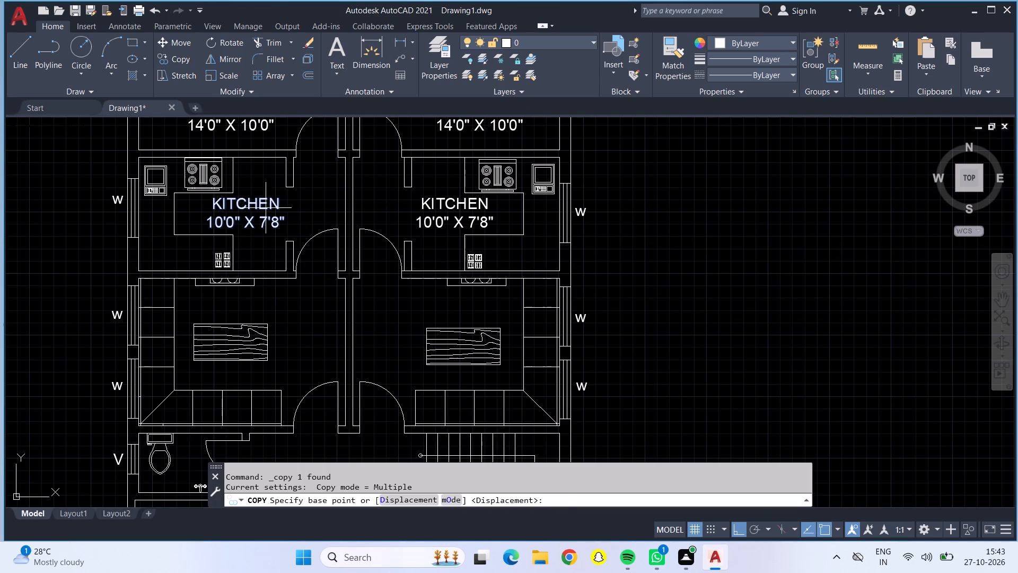
left_click(265, 206)
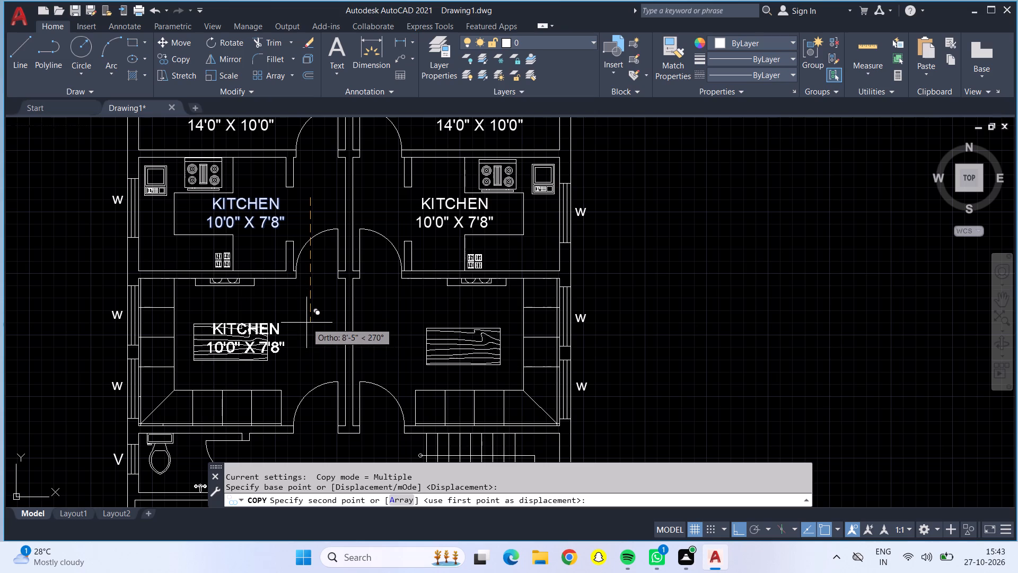
left_click(306, 323)
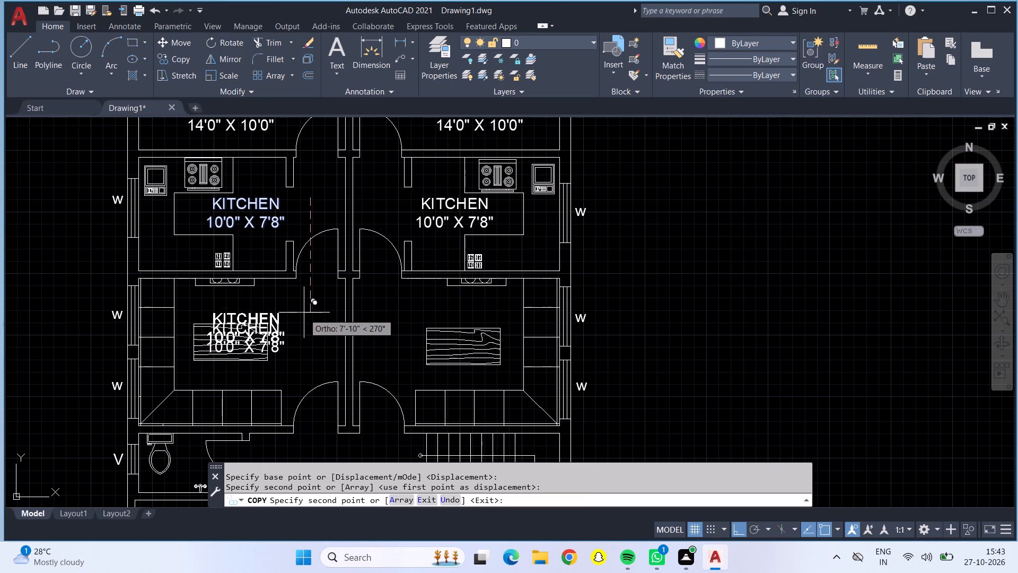
key("Escape")
Open the copied KITCHEN label over the wooden table in the left sofa room for editing and clear all its text.
left_click(261, 332)
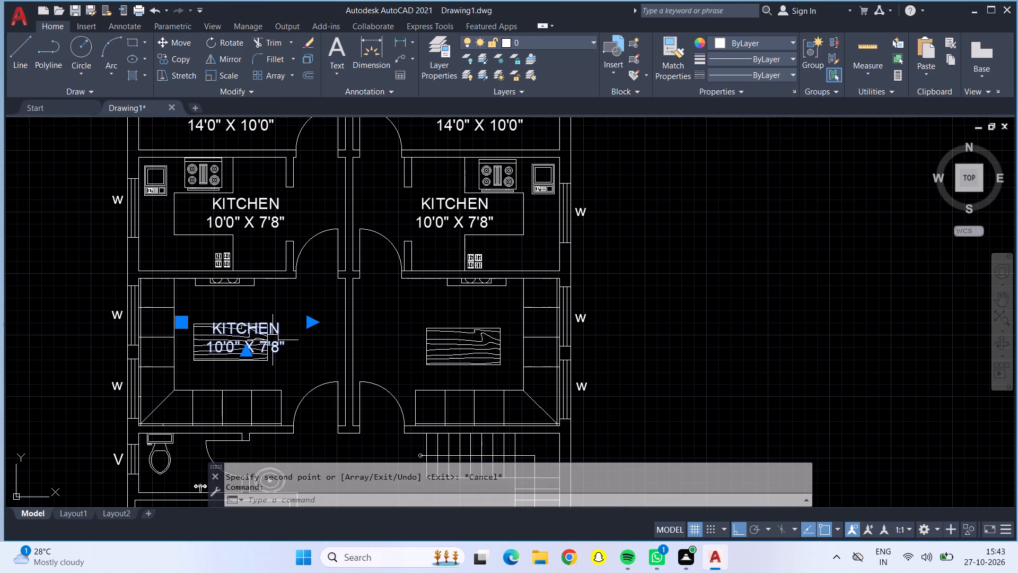
left_click(273, 342)
left_click(276, 342)
double_click(240, 327)
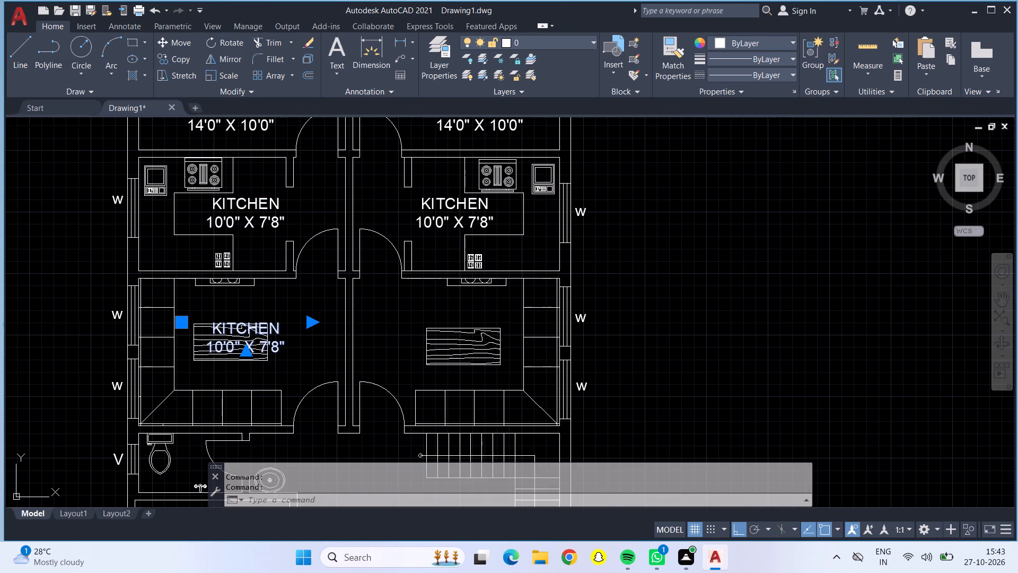
left_click(287, 348)
key("BackSpace")
key("BackSpace")
key("BackSpace")
key("BackSpace")
key("BackSpace")
key("BackSpace")
key("BackSpace")
key("BackSpace")
key("BackSpace")
key("BackSpace")
key("BackSpace")
key("BackSpace")
key("BackSpace")
key("BackSpace")
key("BackSpace")
key("BackSpace")
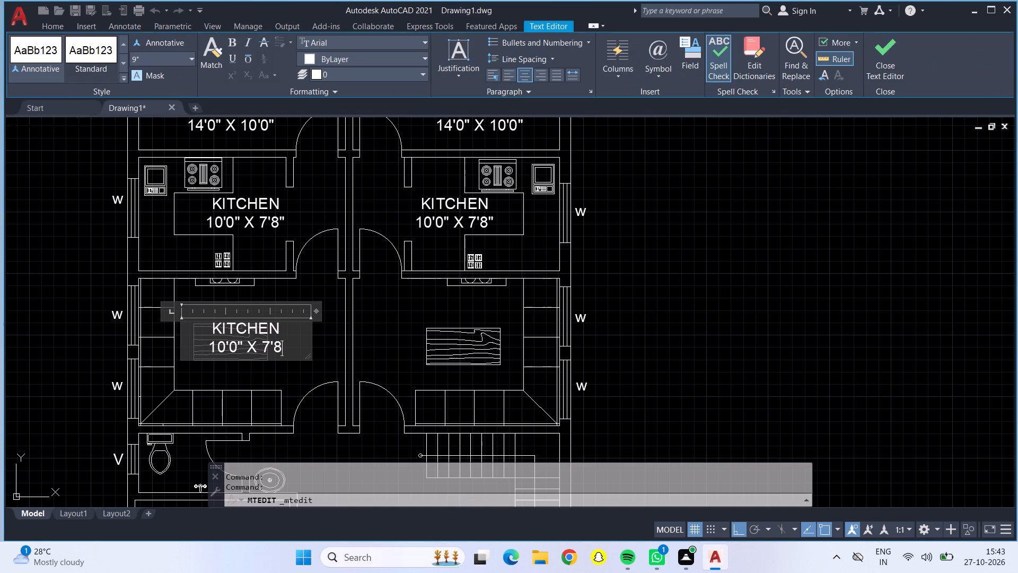
key("BackSpace")
key("BackSpace")
key("BackSpace")
key("BackSpace")
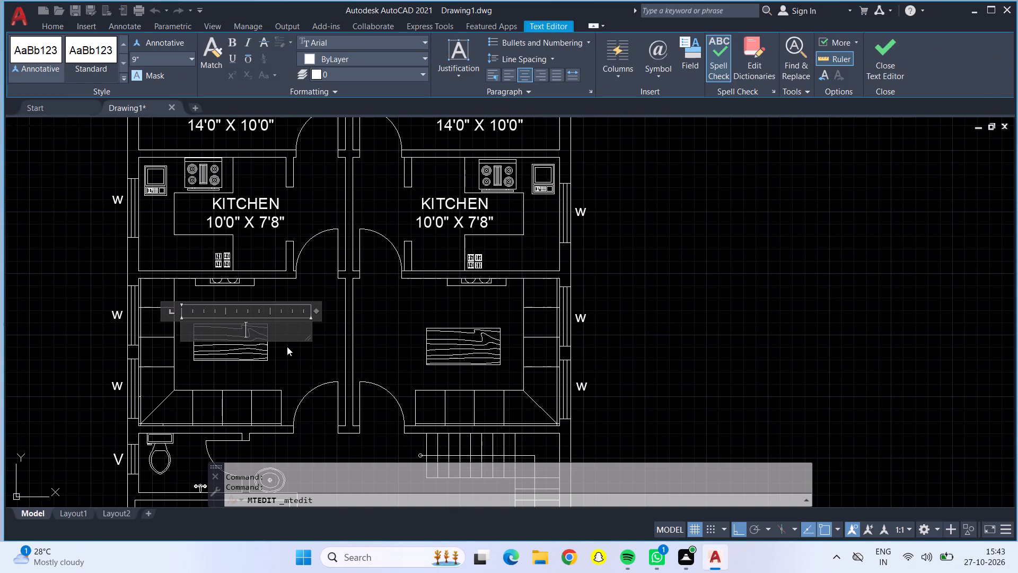
Enter the room name LIVING DINING on the first line of the emptied label.
type("LI")
type("VIN")
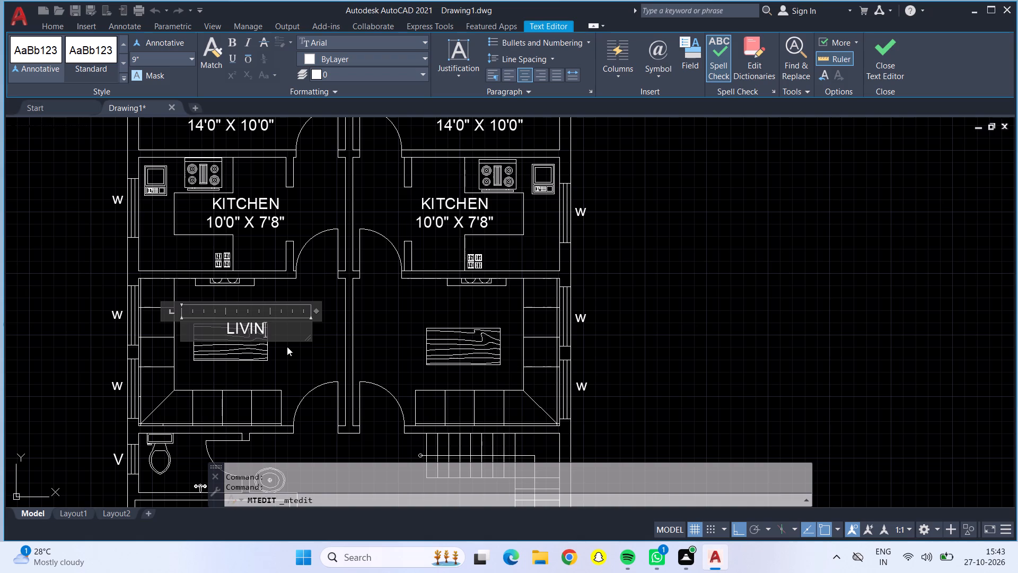
key("shift+g")
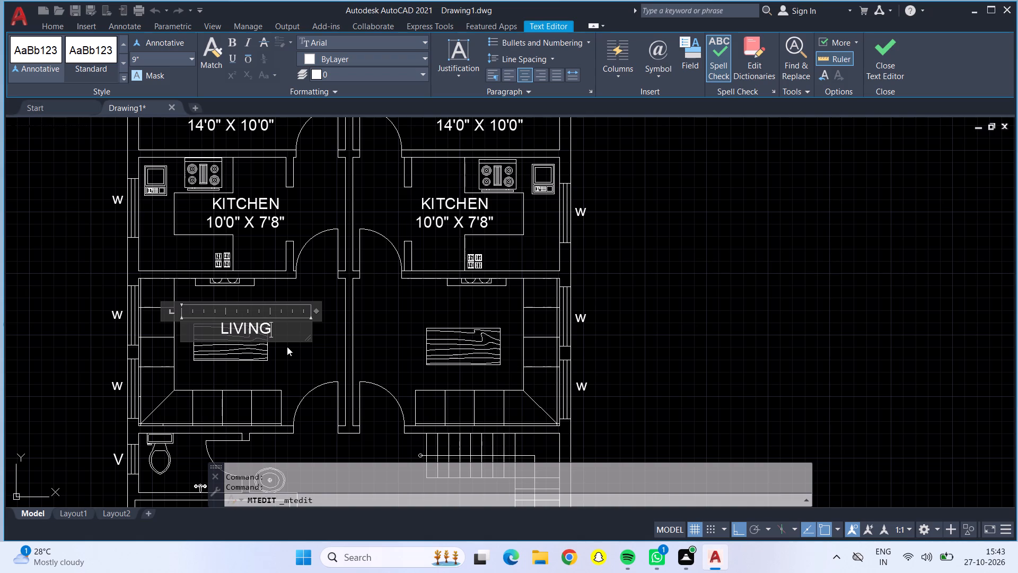
key("shift+space")
type("DI")
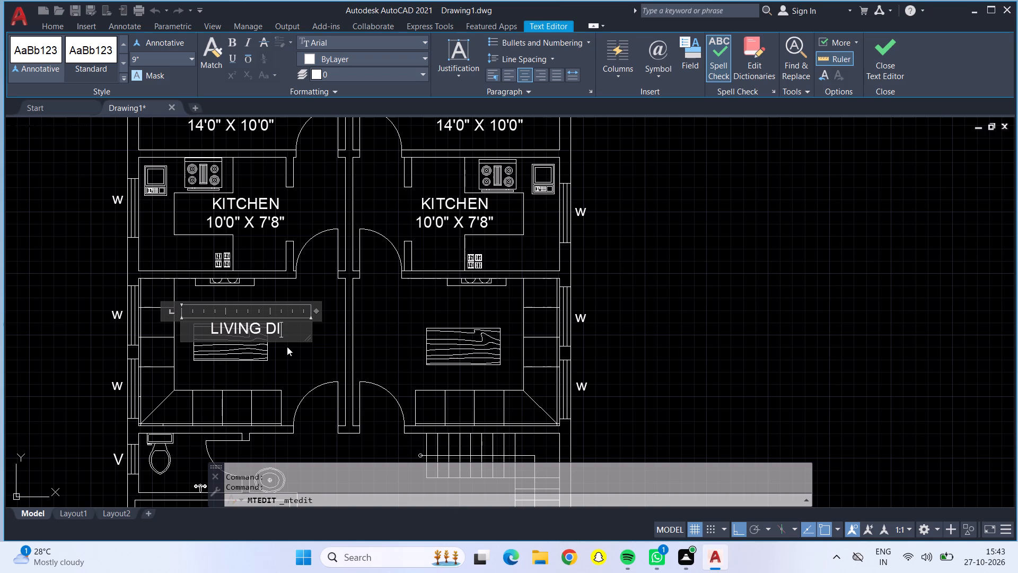
type("NNN")
key("shift+BackSpace")
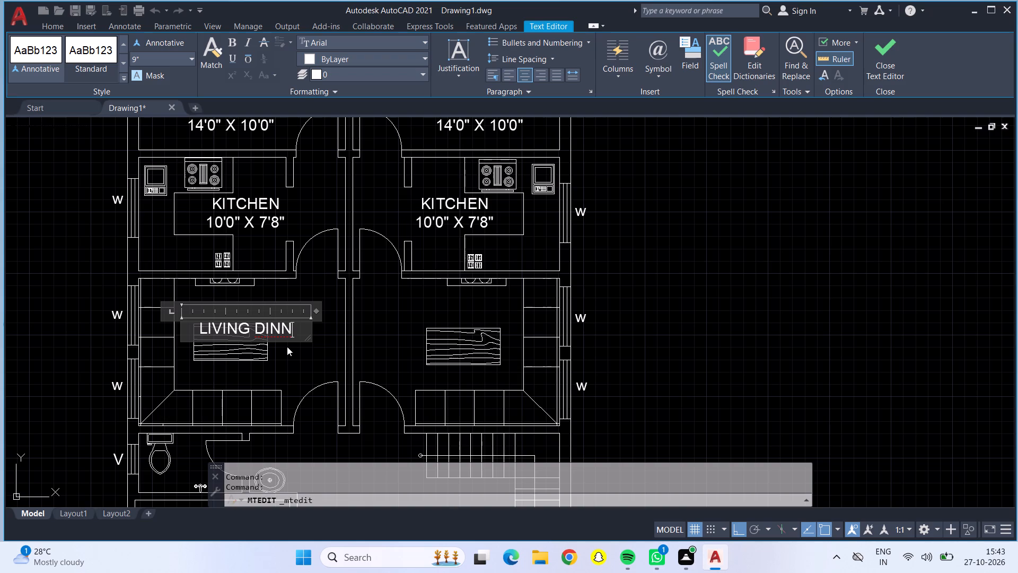
key("shift+BackSpace")
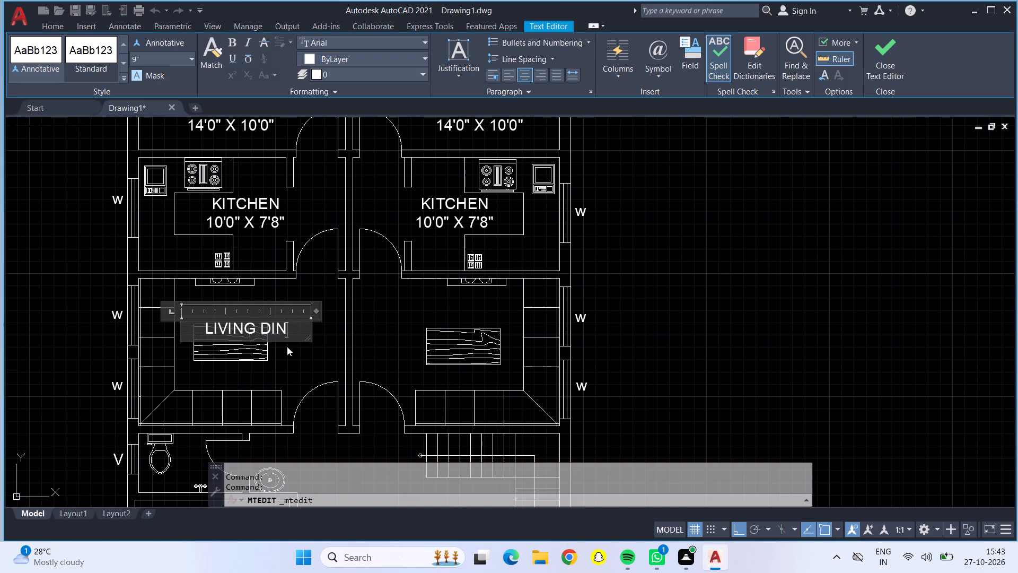
type("ING")
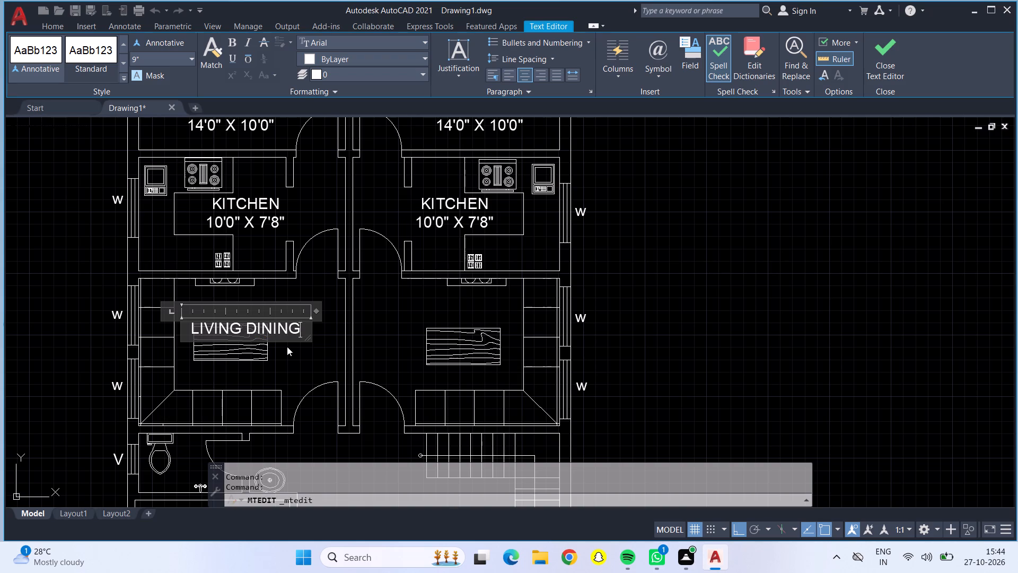
Add the dimensions 14'0" X 10'0" on a second line below LIVING DINING and finish editing the label.
key("shift+Return")
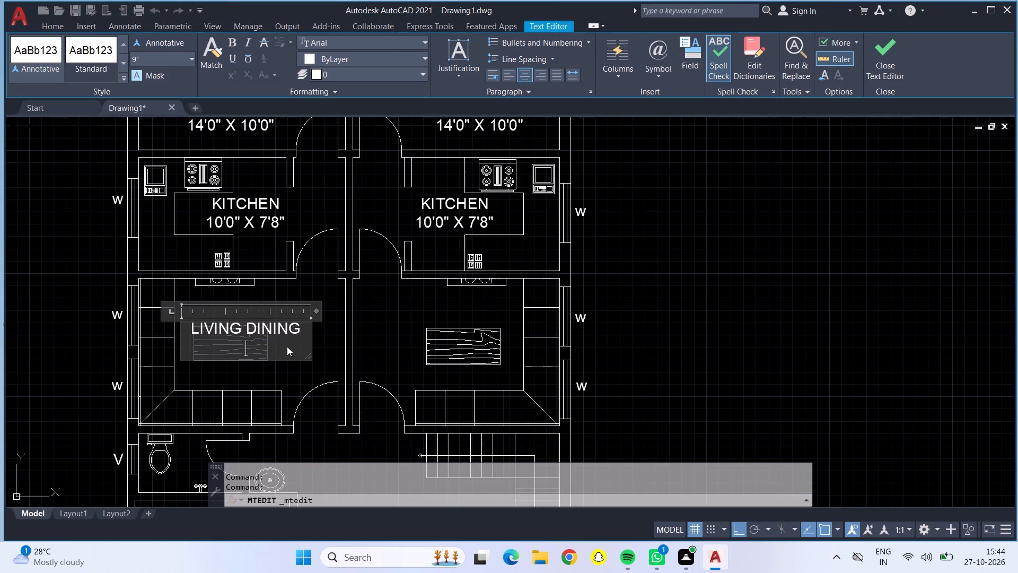
key("End")
key("Left")
key("shift+quotedbl")
key("Insert")
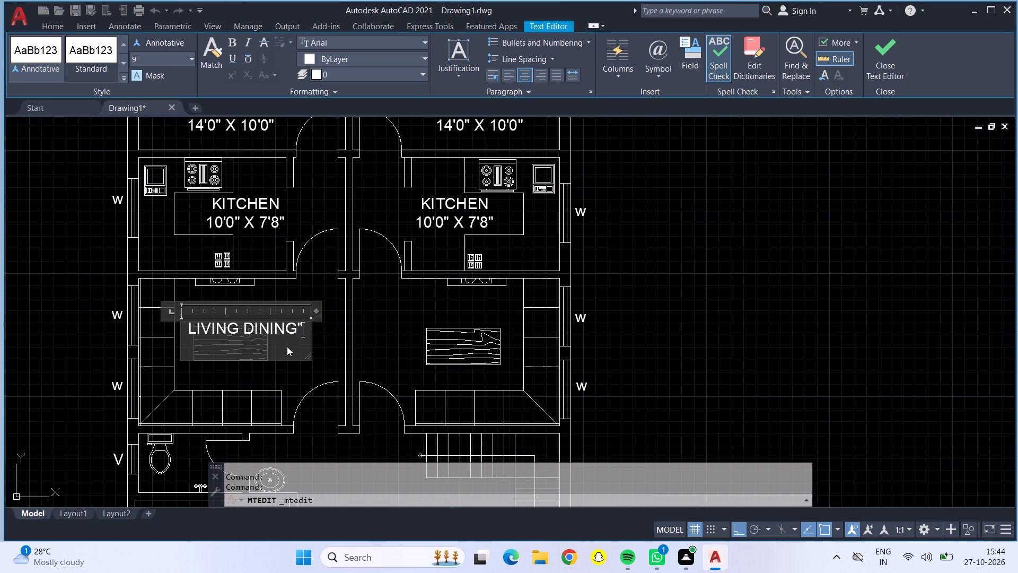
type("\"")
key("space")
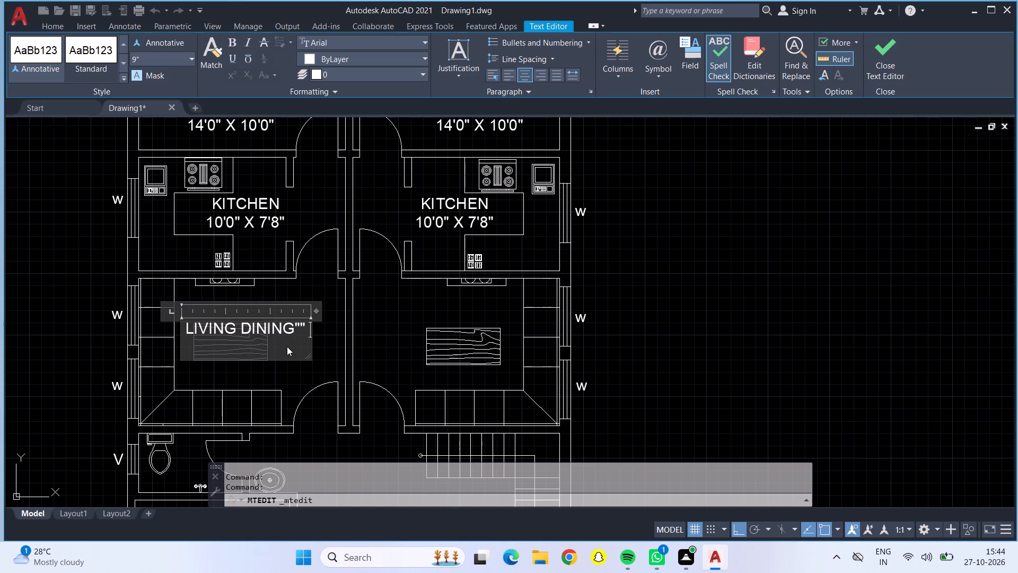
key("shift+BackSpace")
key("shift+BackSpace")
key("shift+BackSpace")
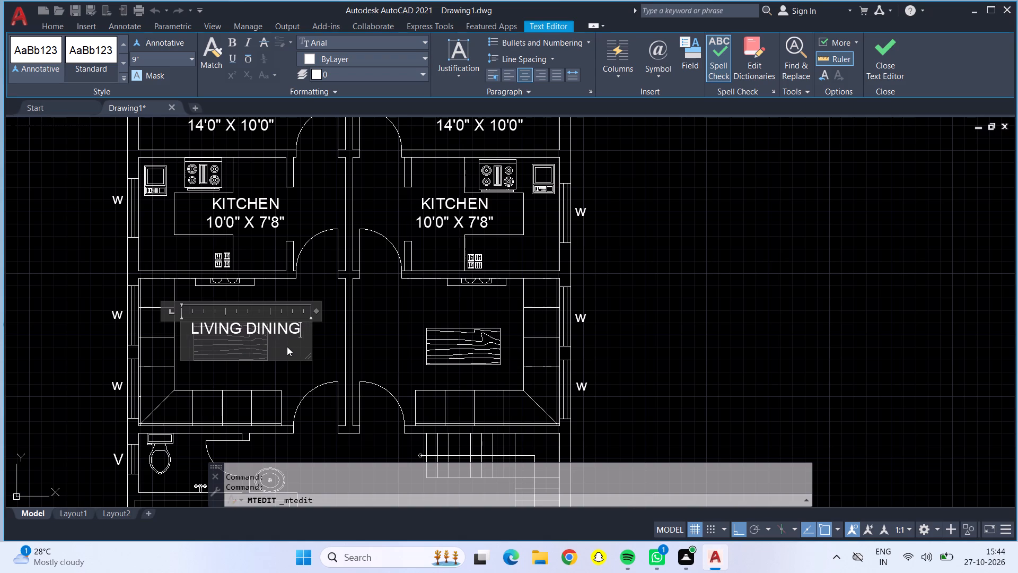
key("Return")
type("14'")
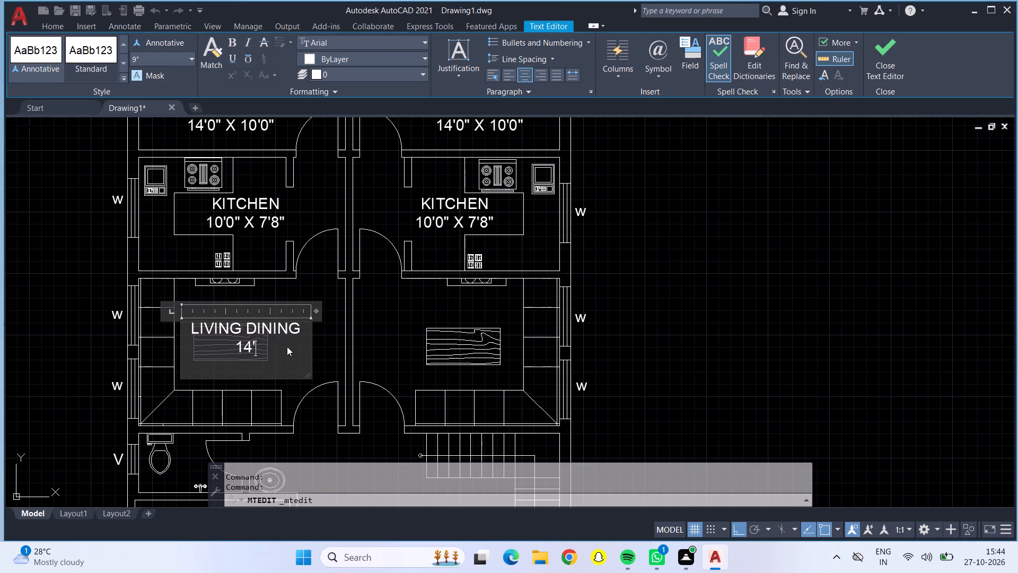
type("0\"")
key("space")
type("X")
key("space")
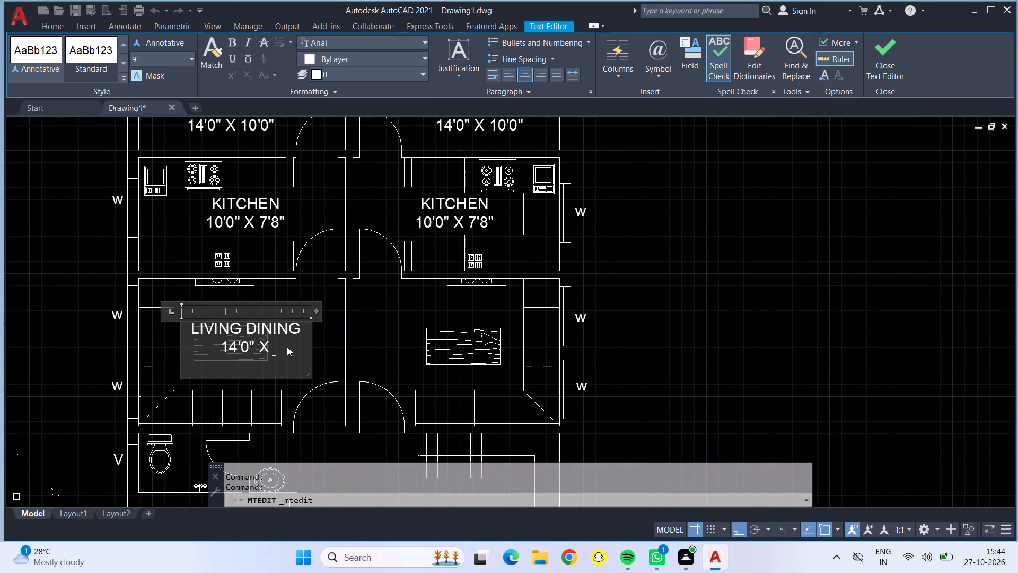
type("10'0\"")
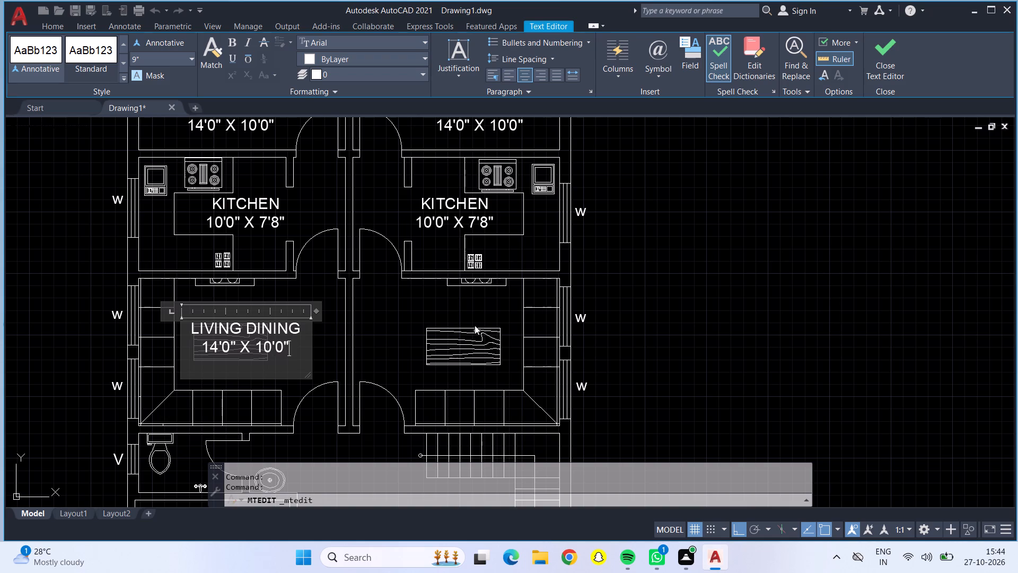
left_click(411, 315)
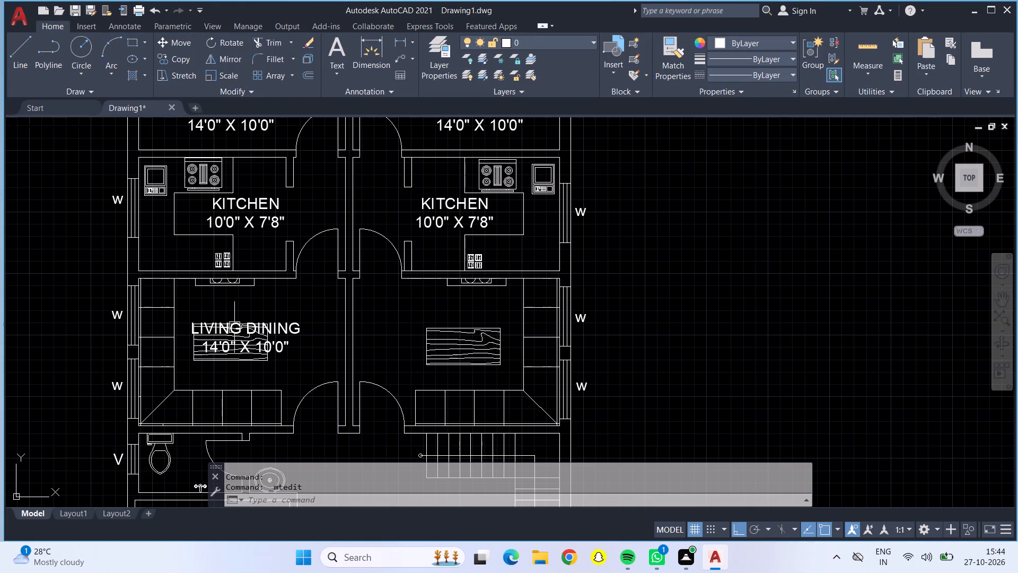
Copy the LIVING DINING label about 11'-3" horizontally into the mirrored sofa room of the right unit.
left_click(235, 327)
left_click(175, 59)
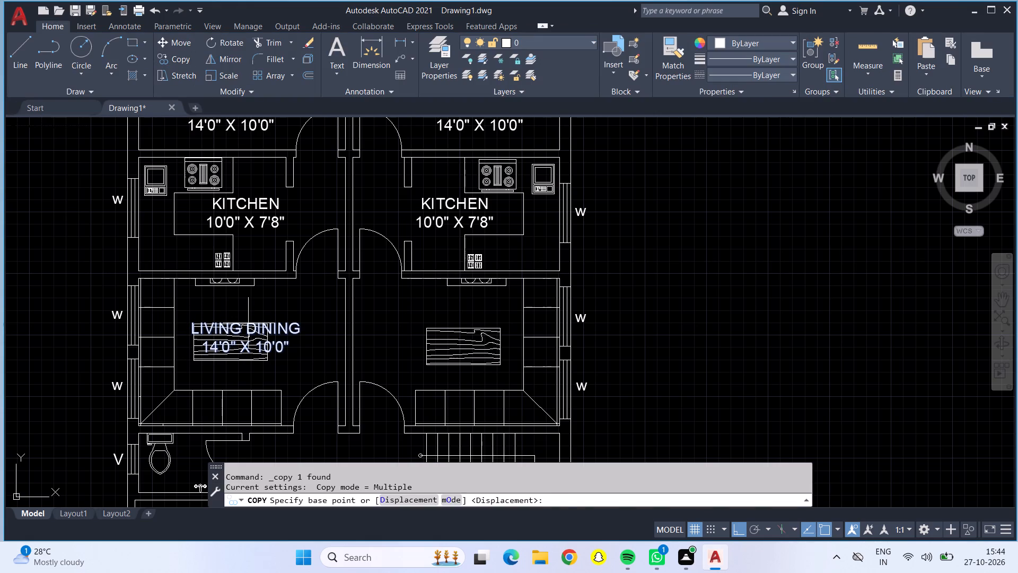
left_click(248, 323)
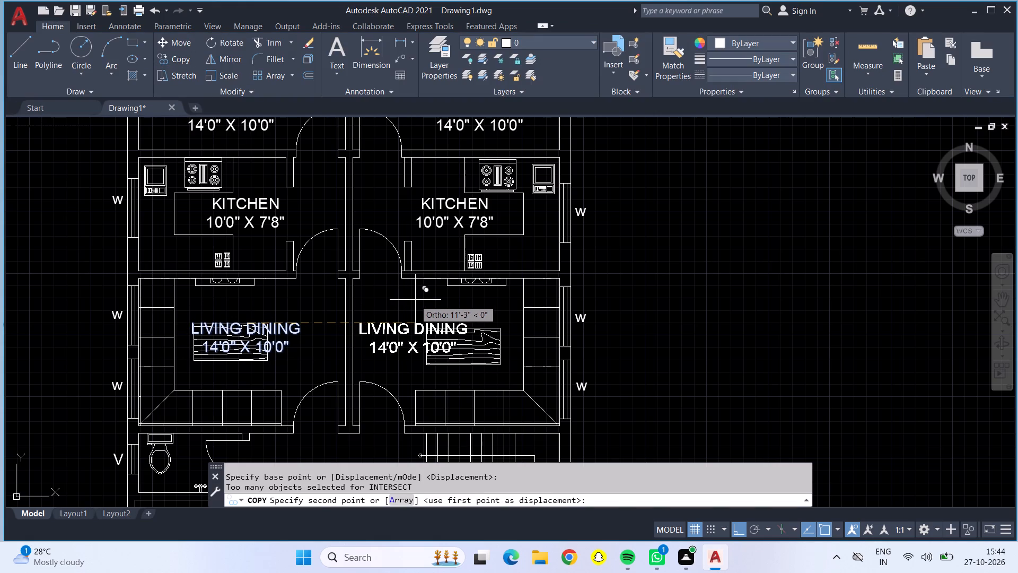
left_click(414, 300)
key("Escape")
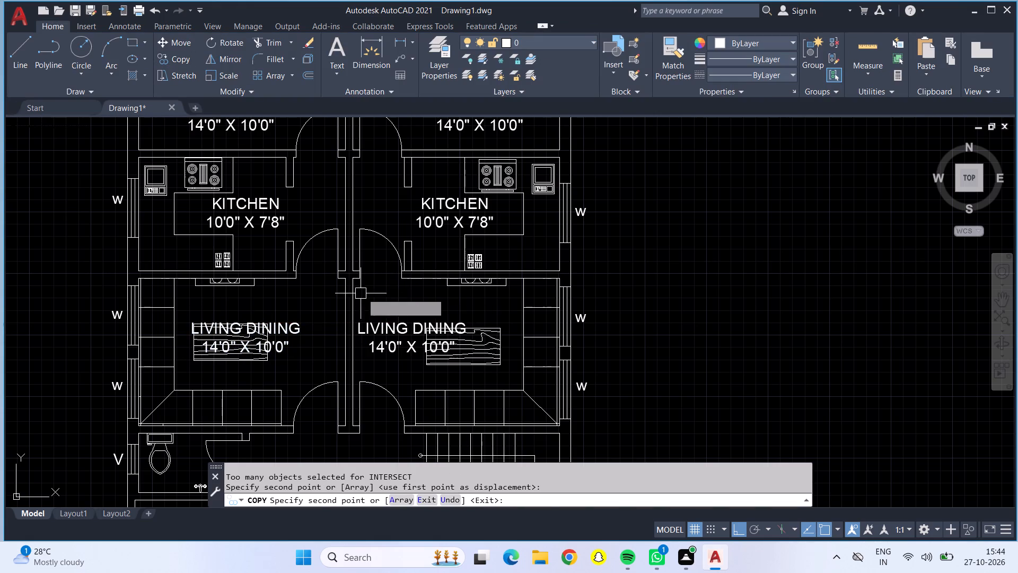
Move the left unit's LIVING DINING label horizontally toward the central dividing wall, partly off the wooden table.
left_click(268, 327)
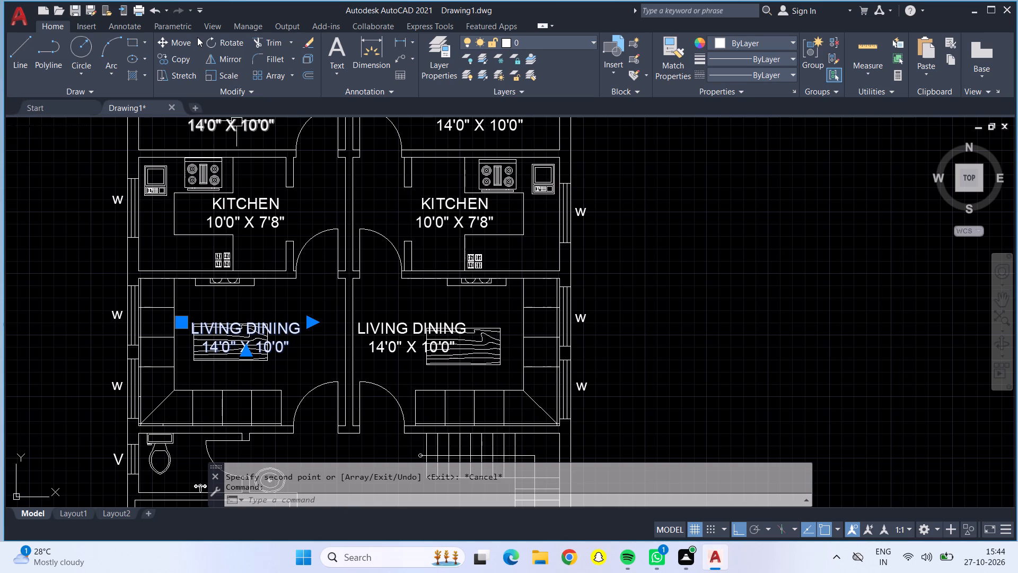
left_click(182, 40)
left_click(266, 328)
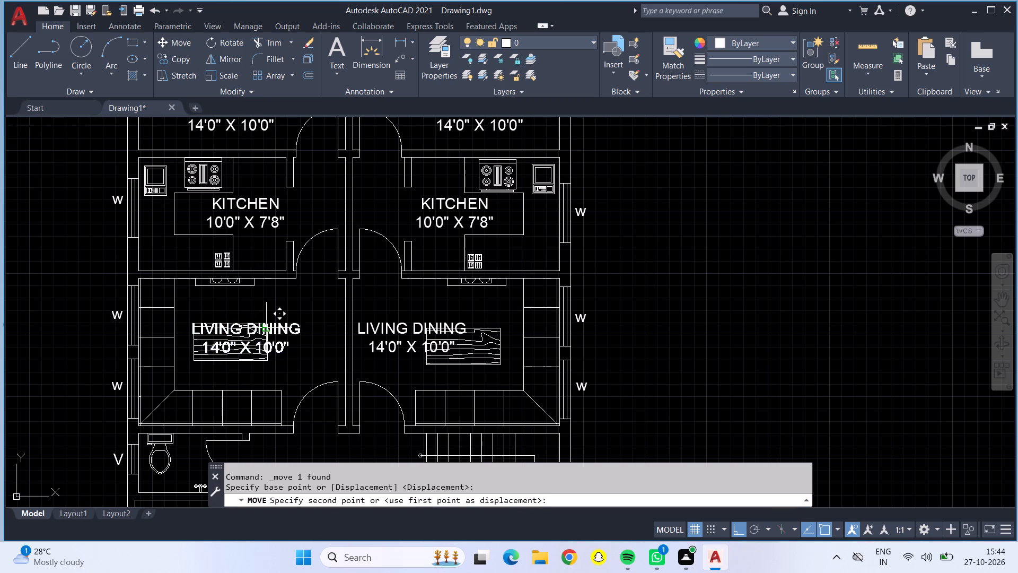
left_click(308, 332)
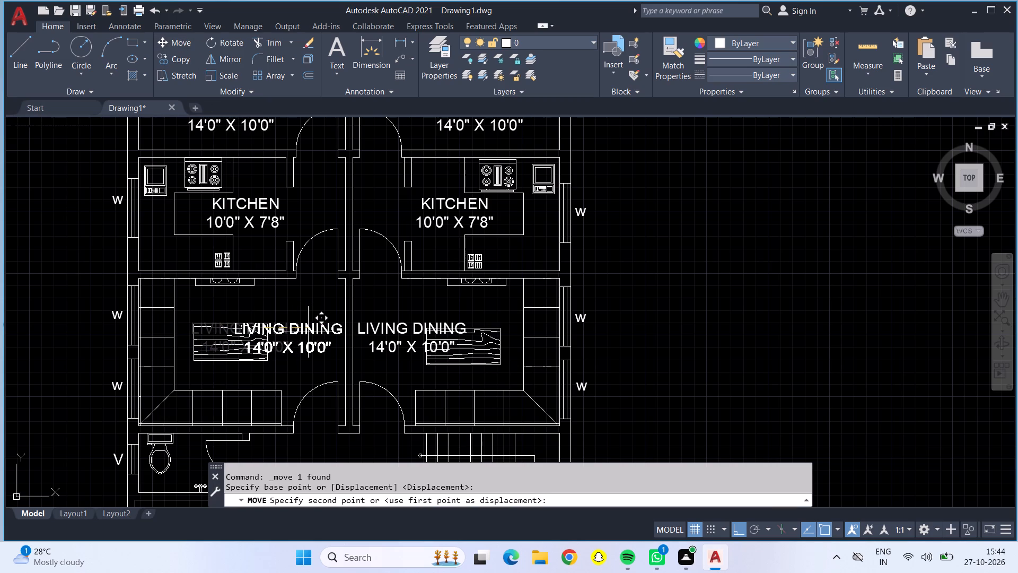
Measure the width and depth of the empty room below the toilet, with the zigzag line along its lower edge.
scroll(320, 334, "down", 1)
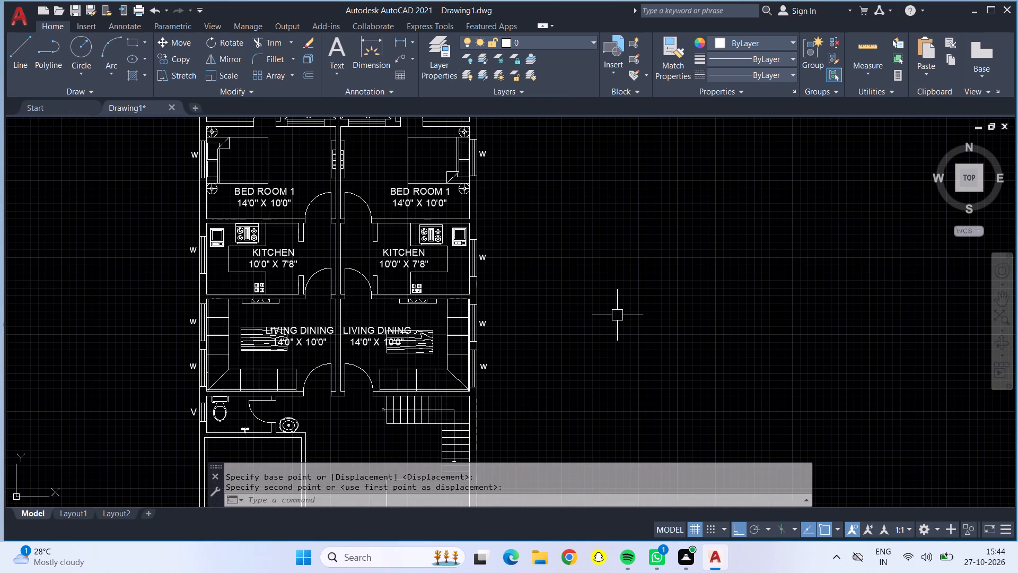
middle_click_drag(618, 315, 594, 197)
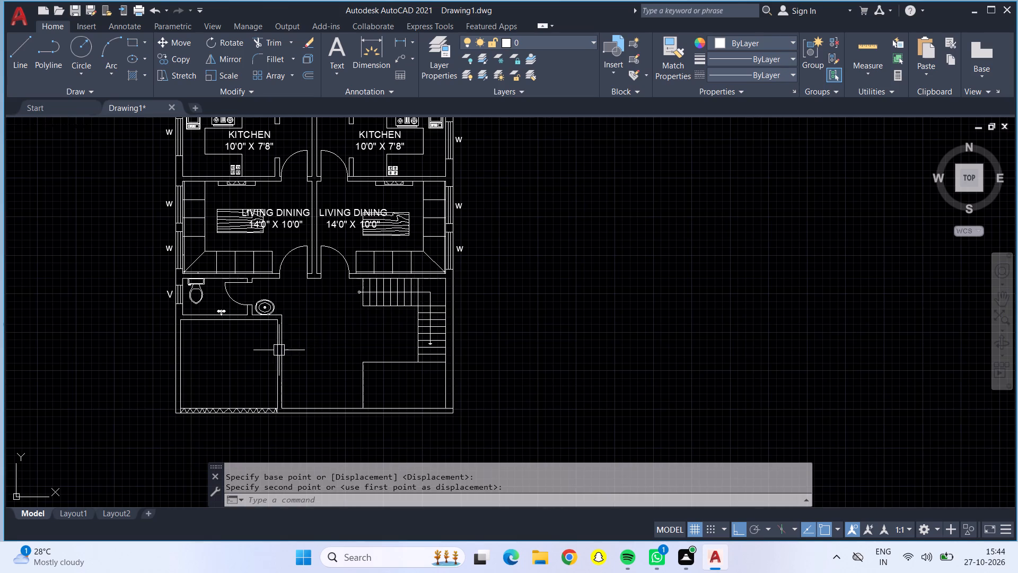
middle_click_drag(340, 355, 433, 281)
left_click(865, 50)
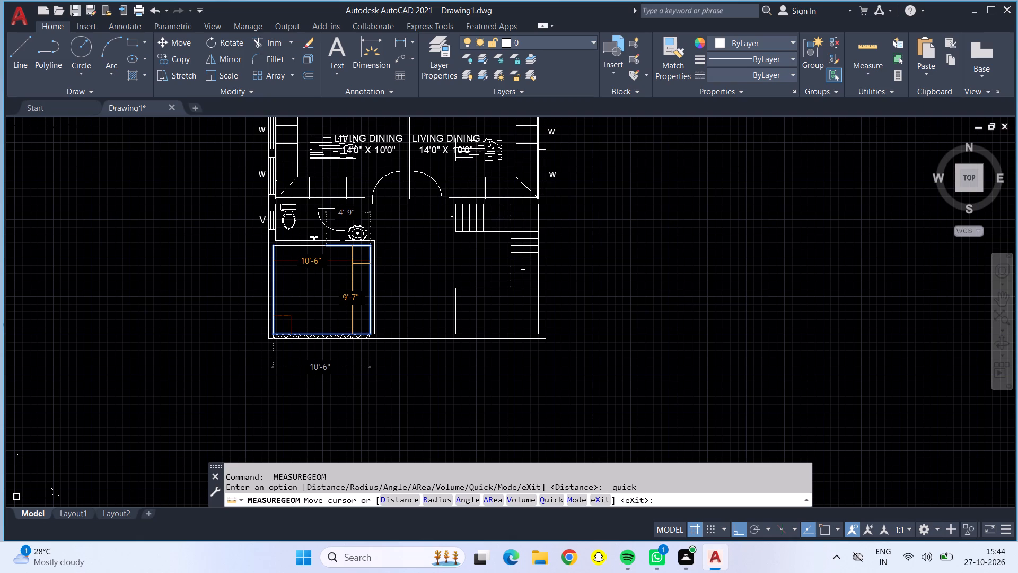
key("Escape")
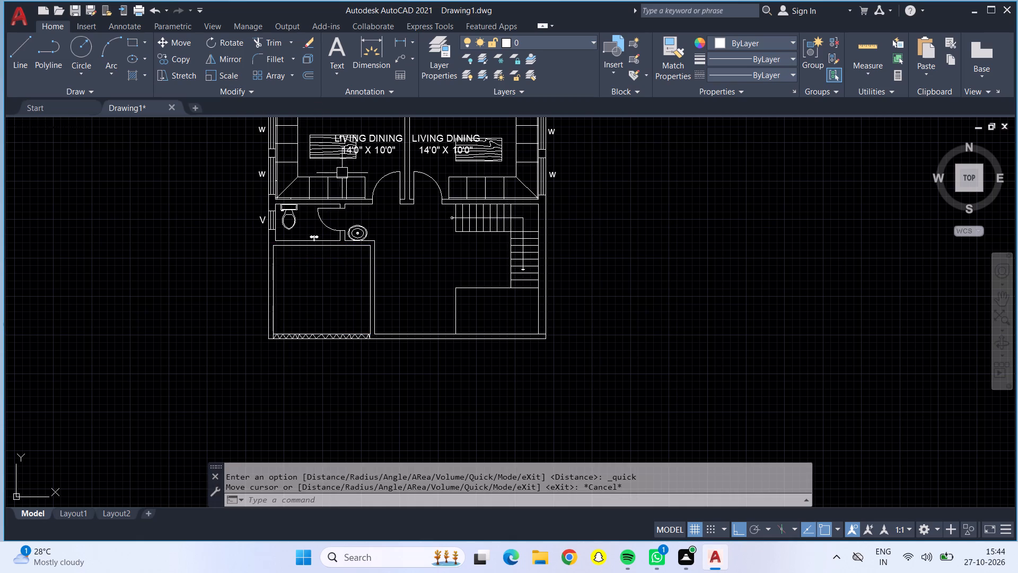
Copy the left kitchen's label about 23'-7" straight down into the empty room below the toilet.
middle_click_drag(415, 209, 411, 354)
left_click(350, 202)
left_click(173, 53)
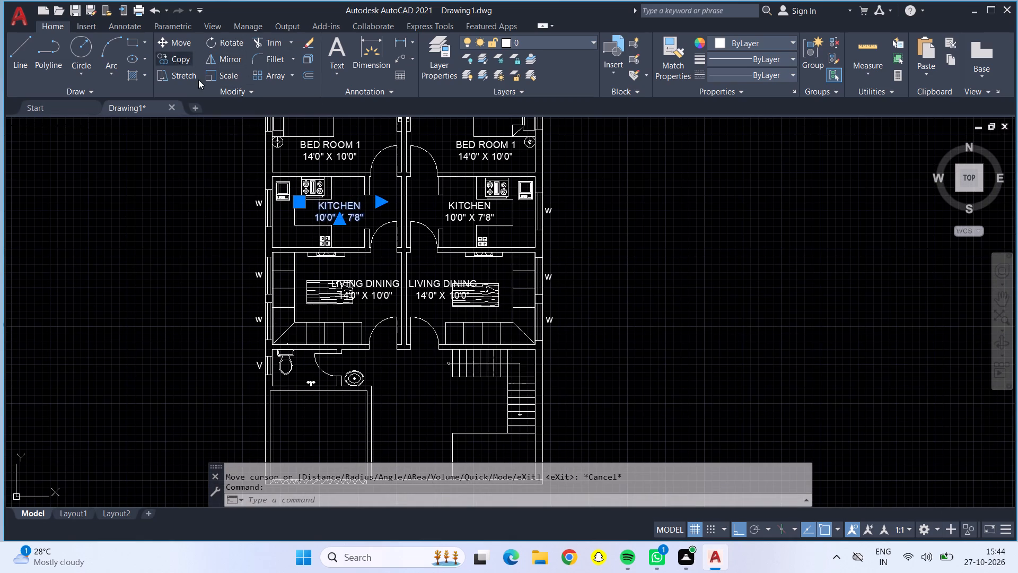
left_click(346, 210)
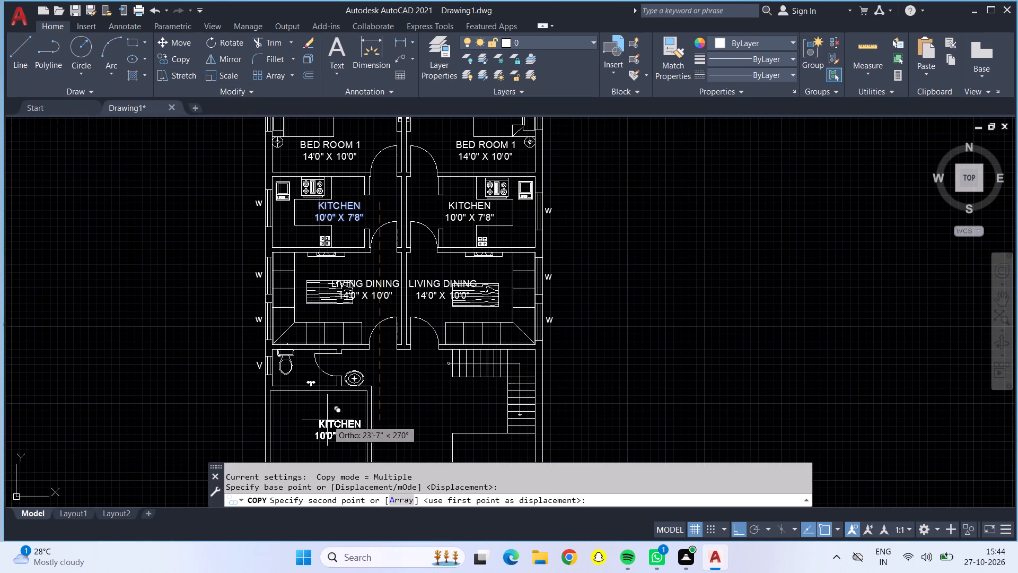
left_click(327, 420)
key("Escape")
Move the copied KITCHEN label horizontally left so it sits nearer the middle of the room below the toilet.
left_click(328, 430)
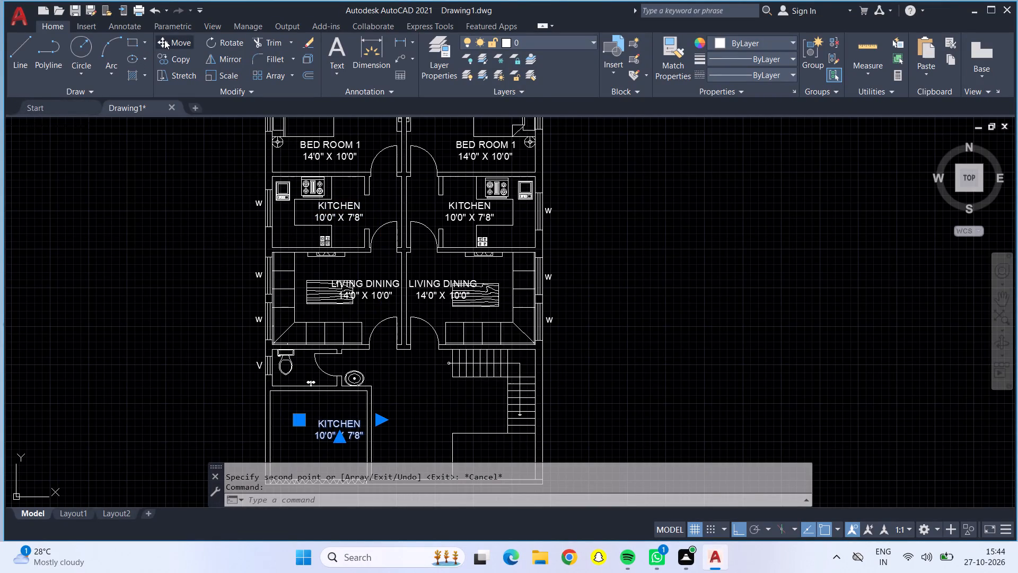
left_click(164, 40)
left_click(325, 428)
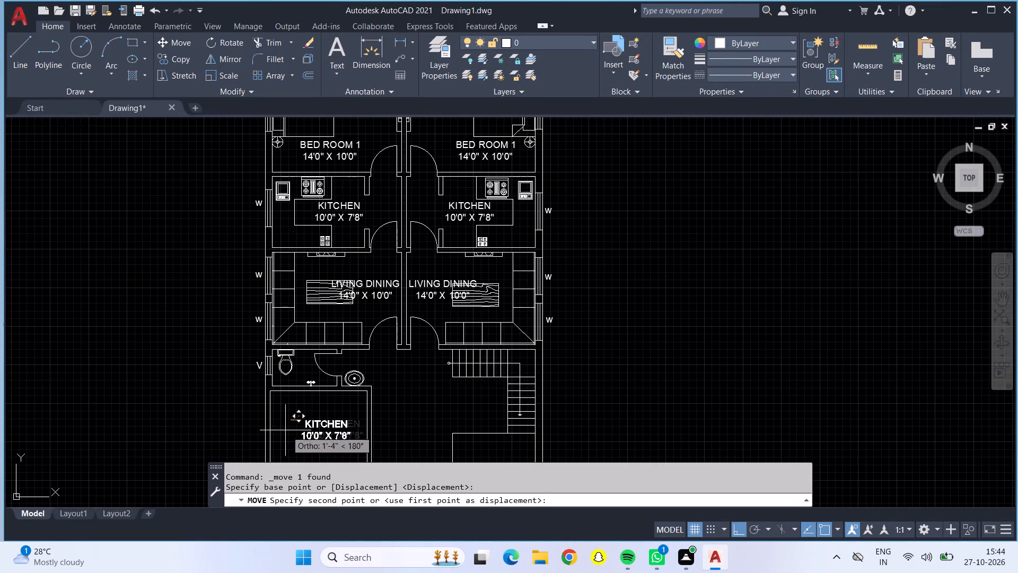
left_click(280, 429)
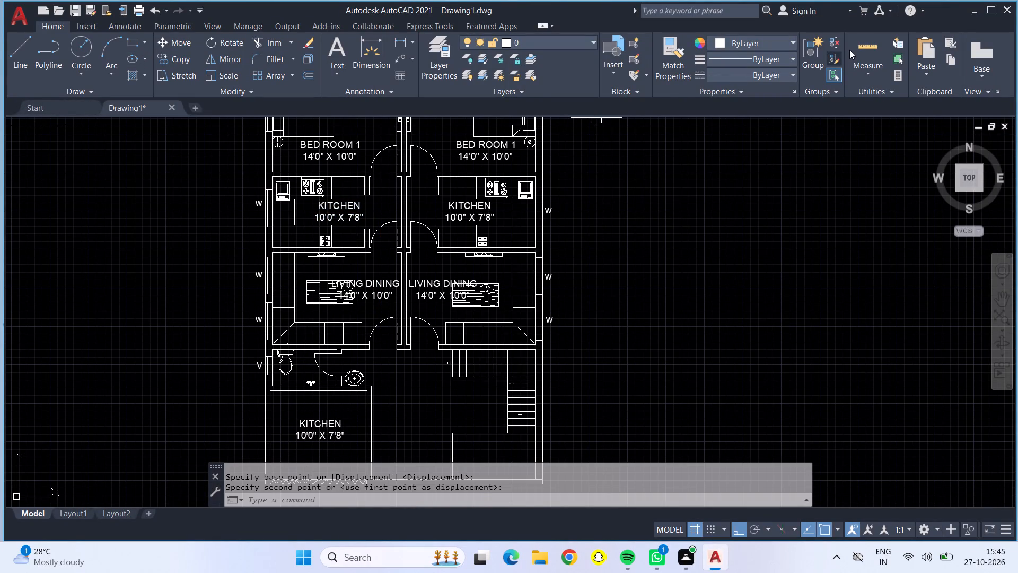
Measure the width and depth of the room below the toilet again.
left_click(849, 49)
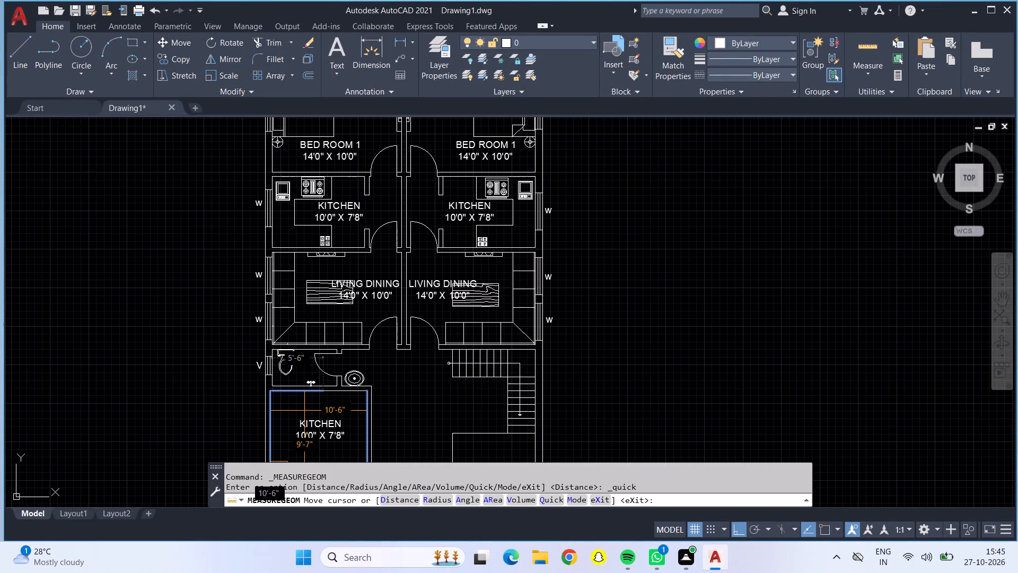
middle_click_drag(304, 409, 328, 323)
scroll(304, 409, "up", 1)
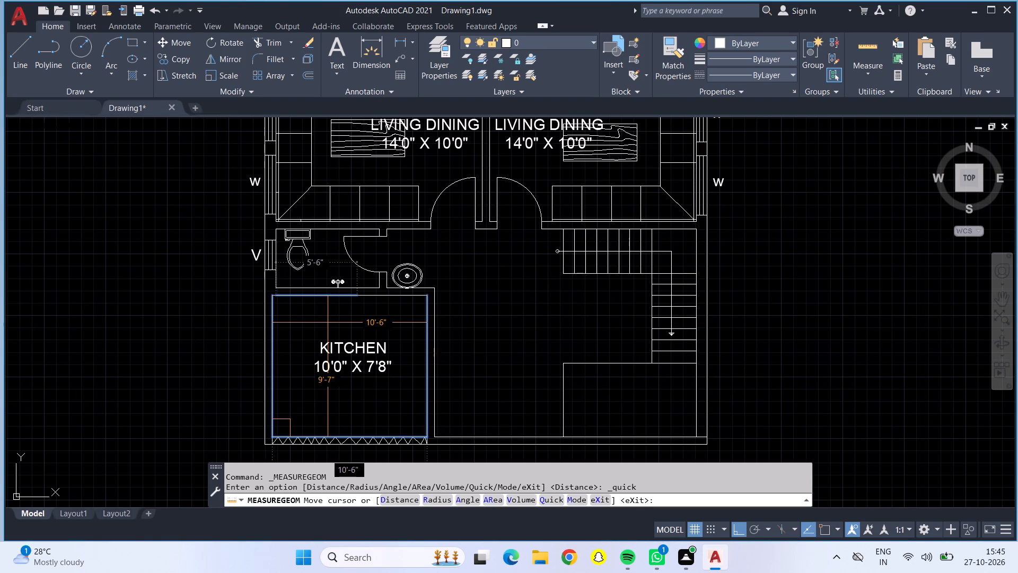
key("Escape")
Change the dimension line of the copied KITCHEN label below the toilet to 10'6" X 9'7".
double_click(370, 367)
double_click(368, 367)
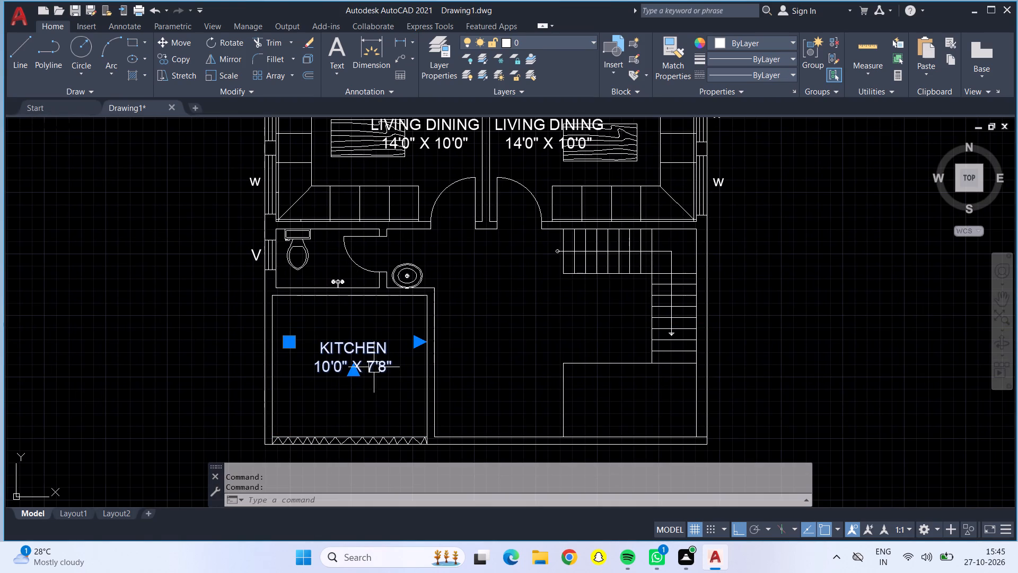
double_click(384, 369)
left_click(374, 359)
left_click(373, 350)
double_click(372, 338)
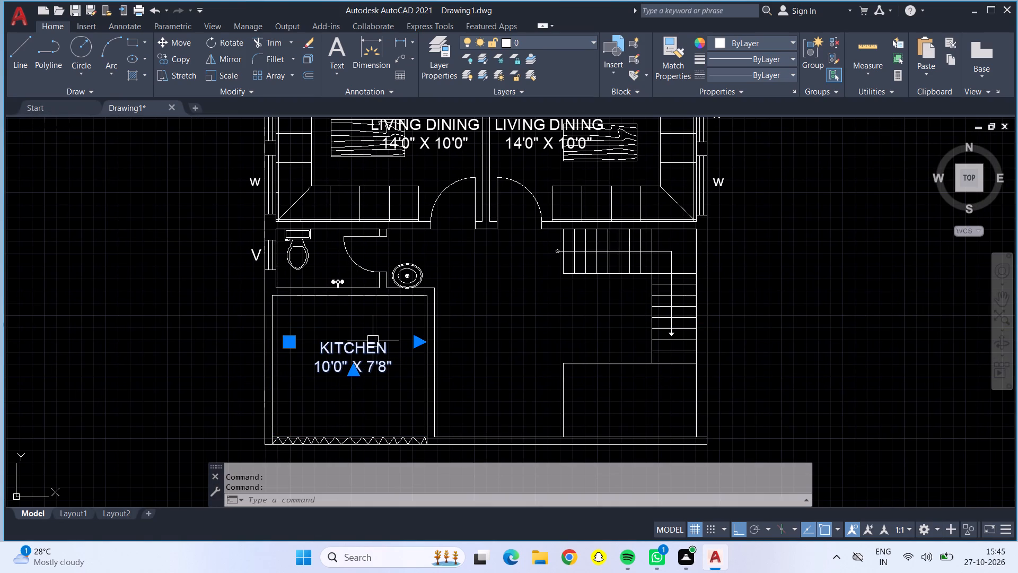
left_click(373, 343)
triple_click(374, 347)
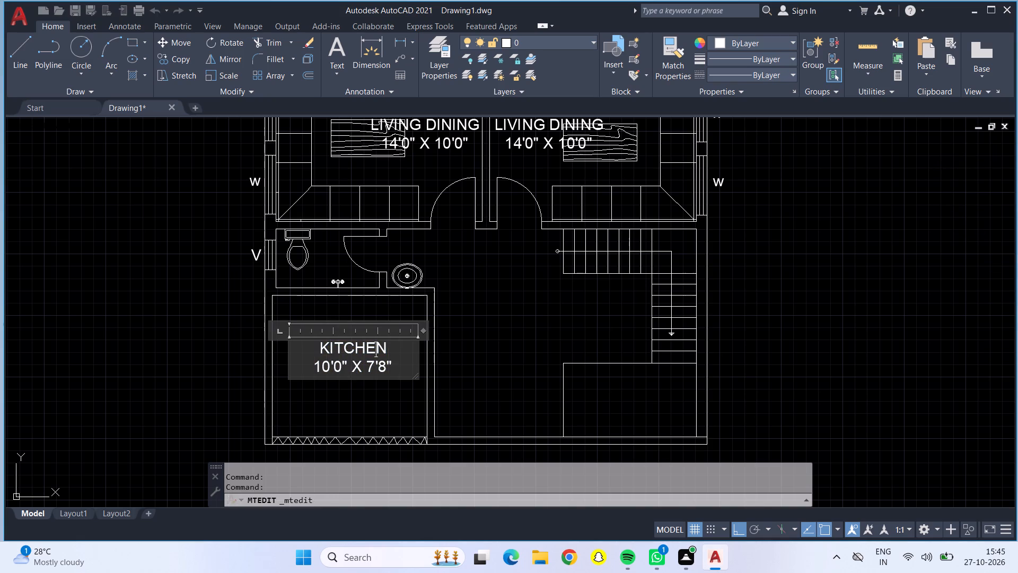
left_click(405, 368)
key("BackSpace")
key("BackSpace")
key("BackSpace")
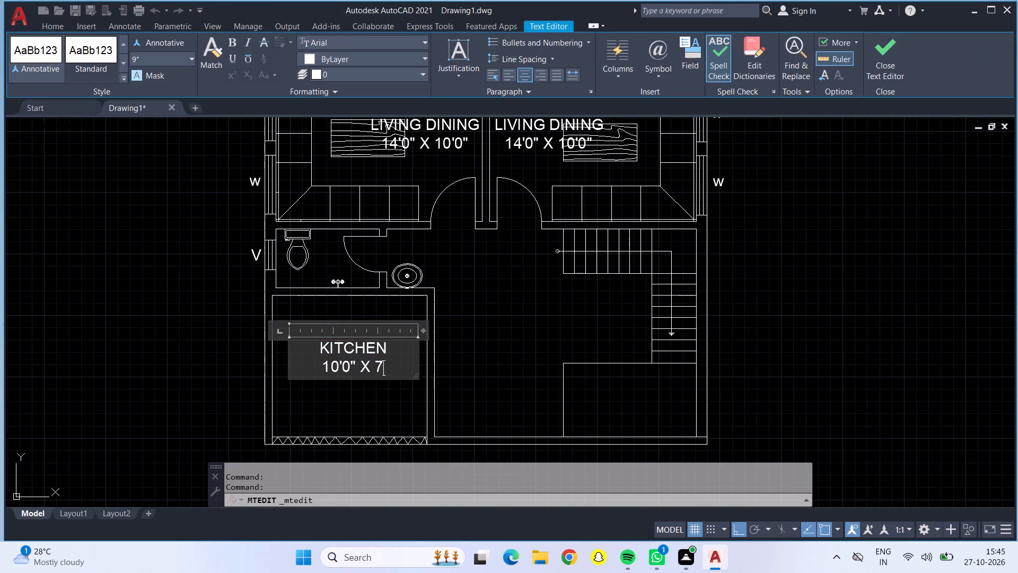
key("BackSpace")
key("BackSpace")
key("BackSpace")
key("BackSpace")
key("BackSpace")
key("BackSpace")
type("6\" X")
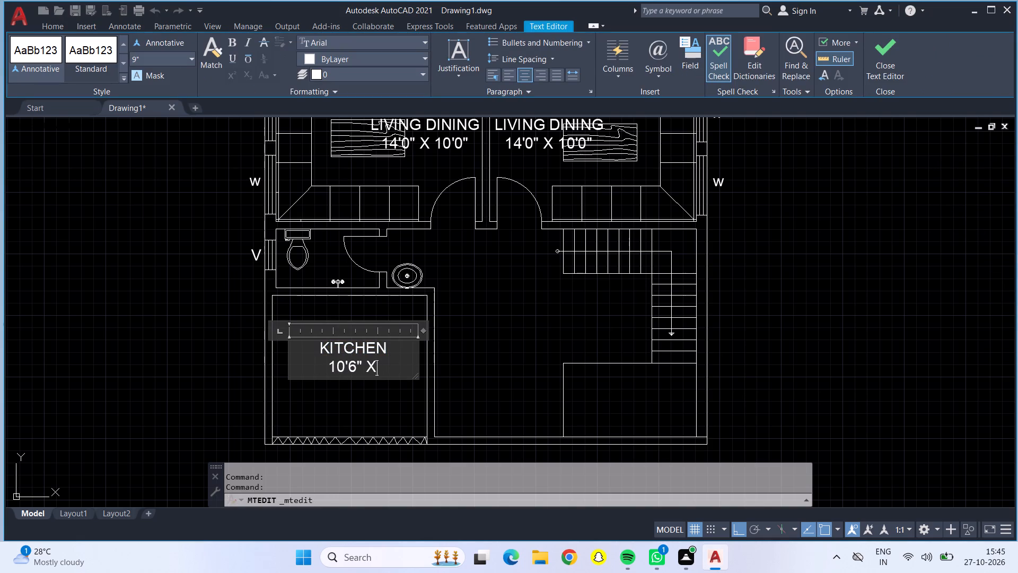
key("space")
key("7")
key("BackSpace")
type("9'7\"")
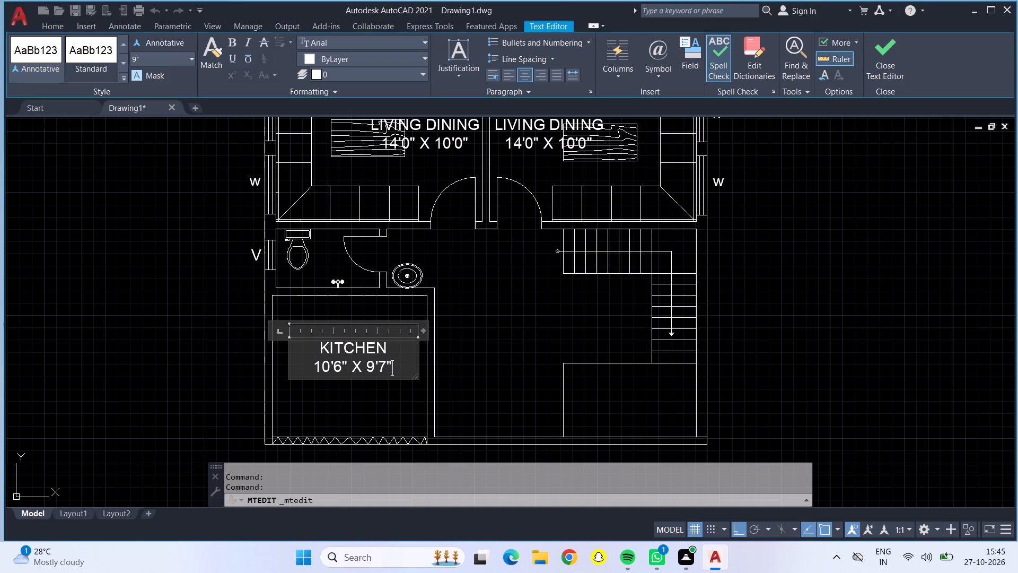
Rename that label from KITCHEN to SHOP and finish the text edit.
left_click(394, 344)
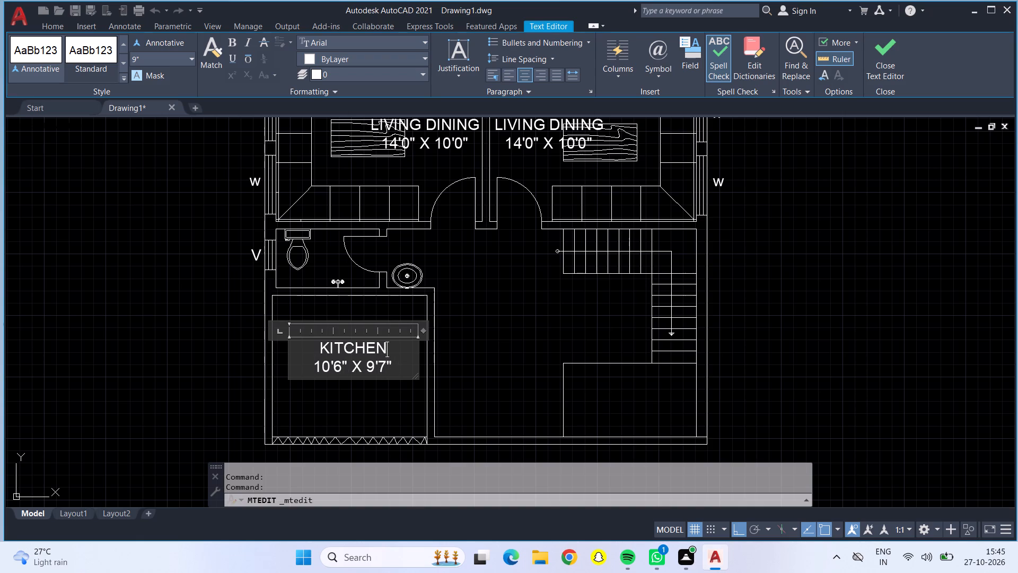
key("BackSpace")
key("BackSpace")
key("BackSpace")
key("BackSpace")
key("BackSpace")
key("BackSpace")
key("BackSpace")
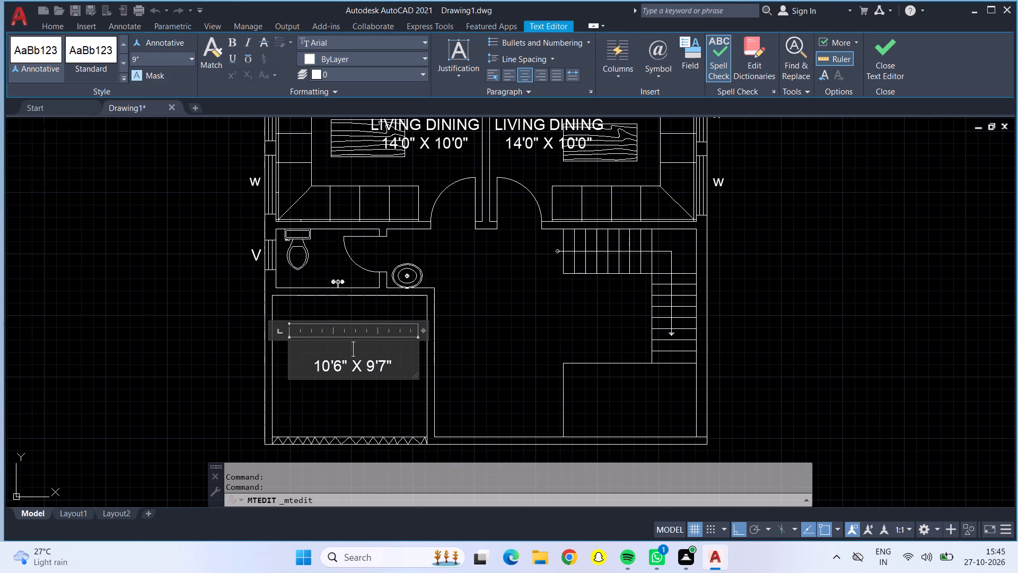
type("SHO")
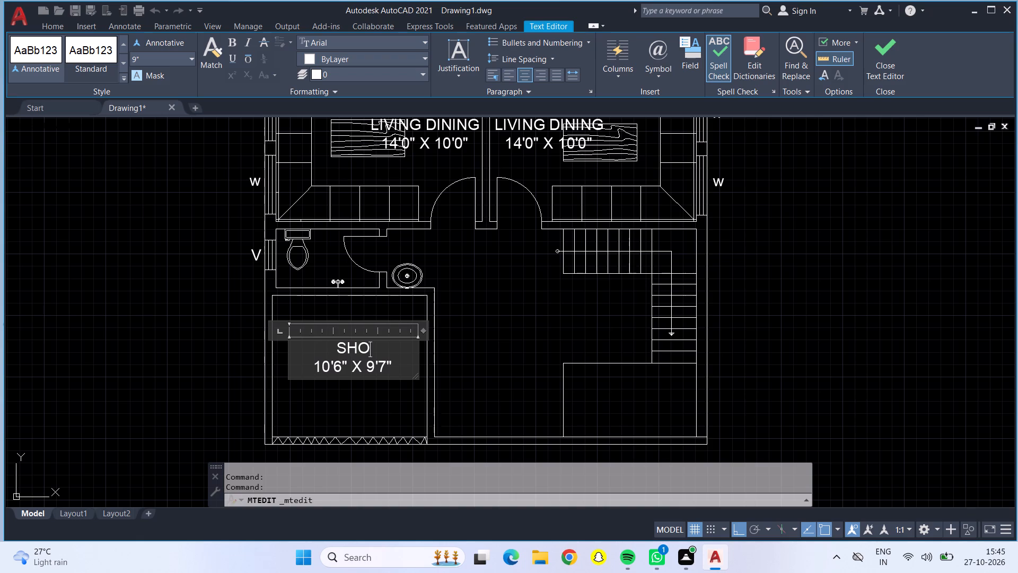
key("shift+p")
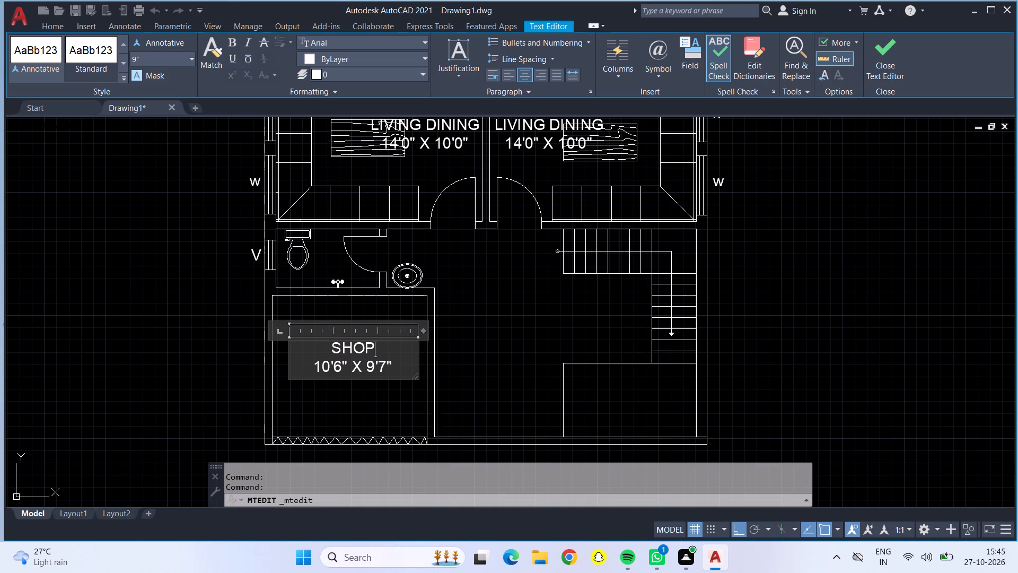
left_click(375, 412)
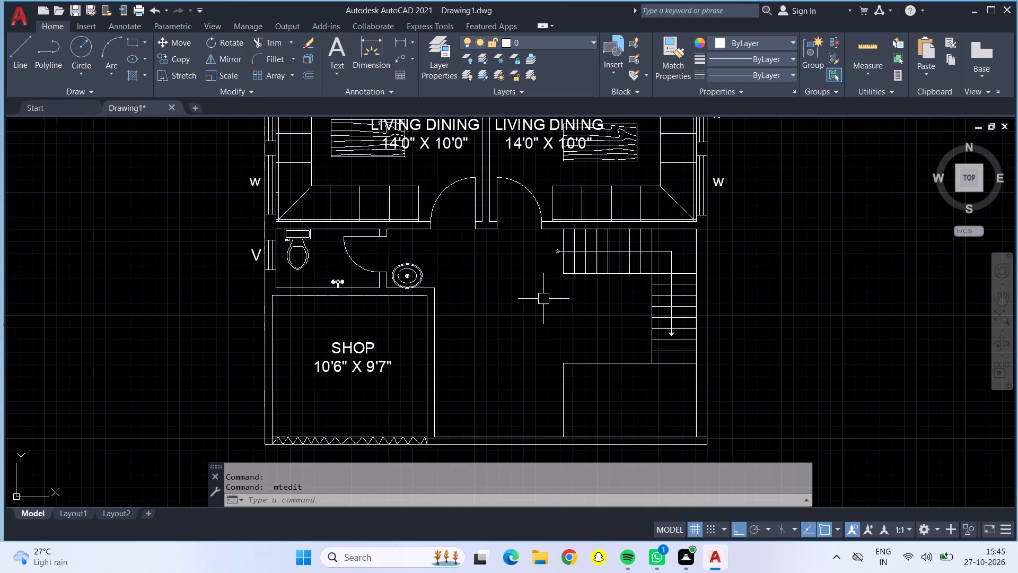
Copy the SHOP label horizontally into the open area between the shop and the staircase.
middle_click_drag(546, 299, 500, 292)
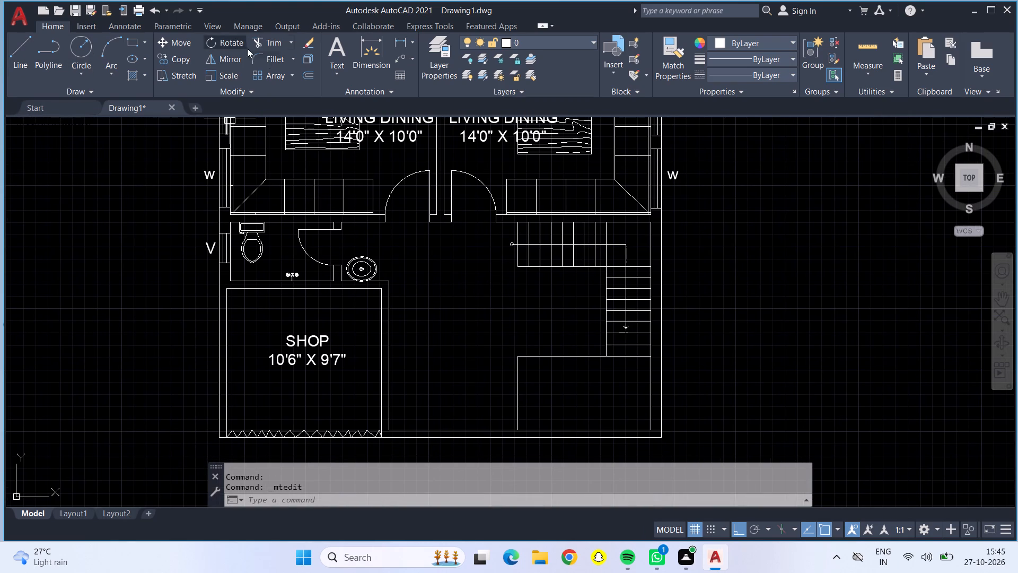
left_click(332, 338)
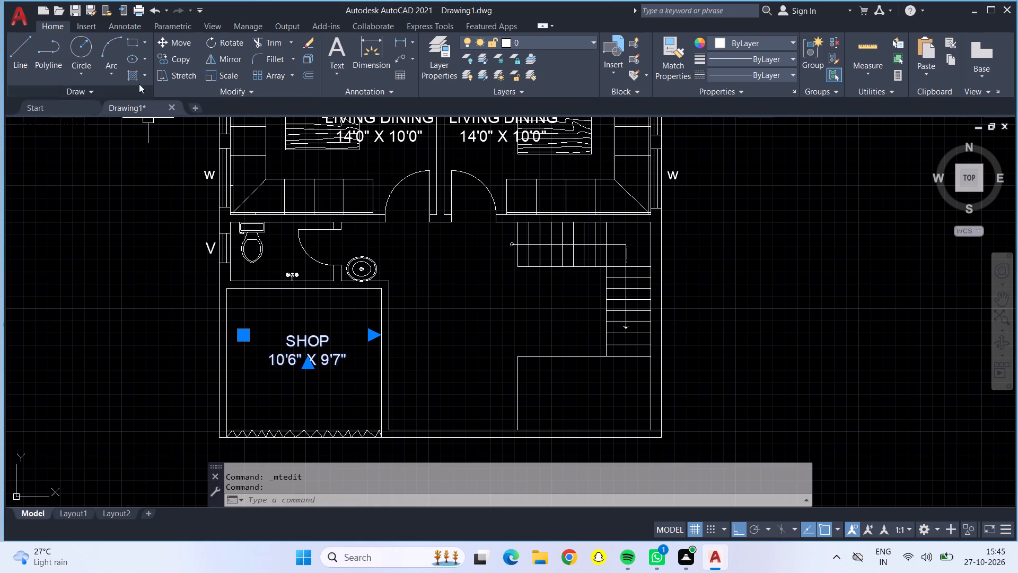
left_click(173, 55)
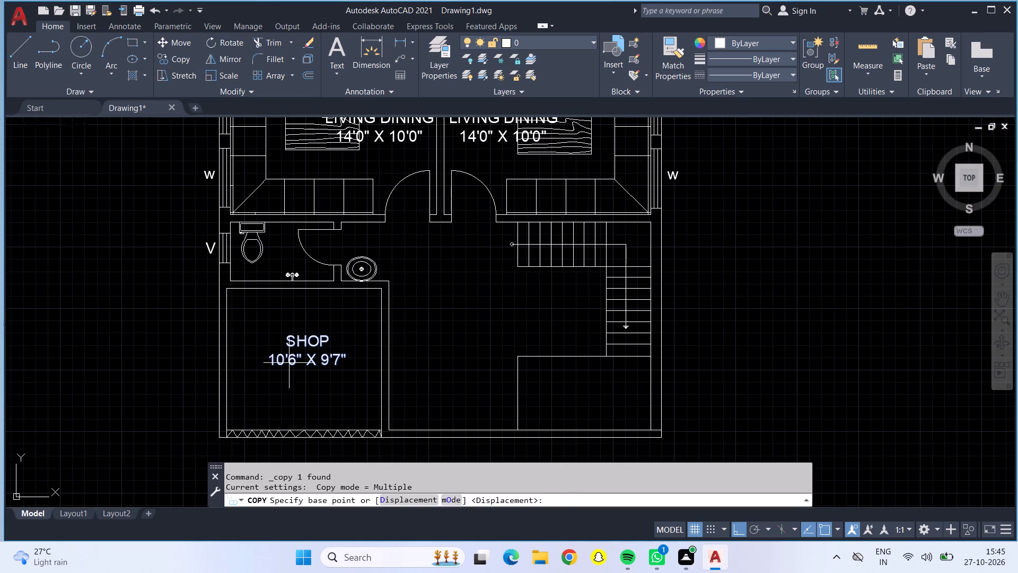
left_click(310, 350)
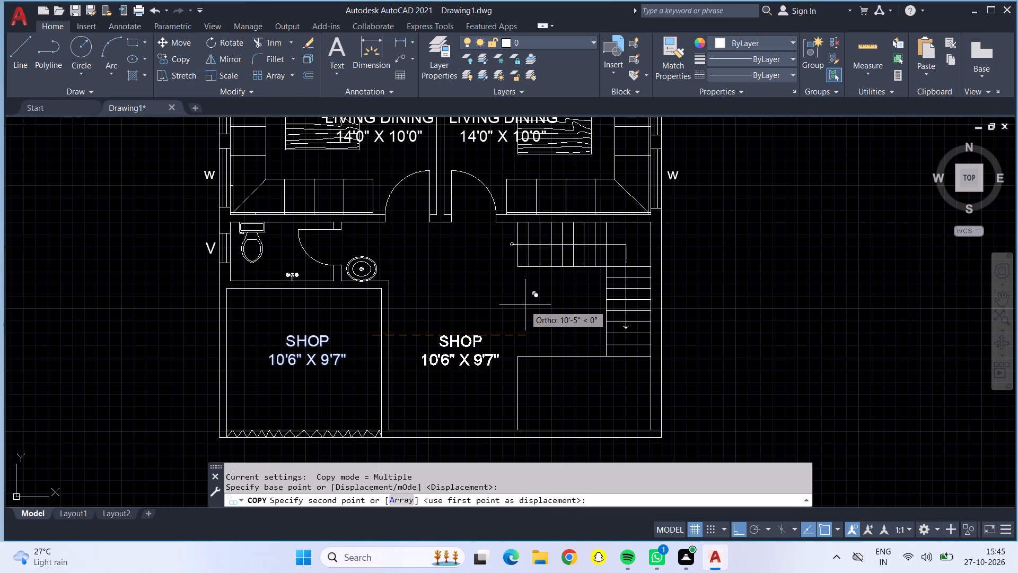
left_click(514, 302)
key("Escape")
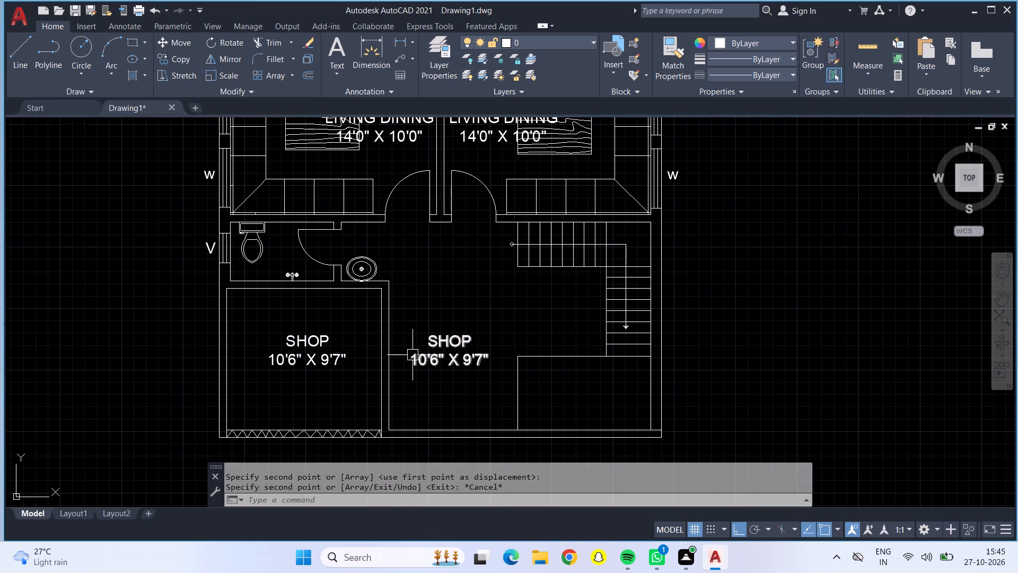
Replace all the text of the copied label beside the staircase with PARKING.
double_click(467, 351)
left_click(503, 359)
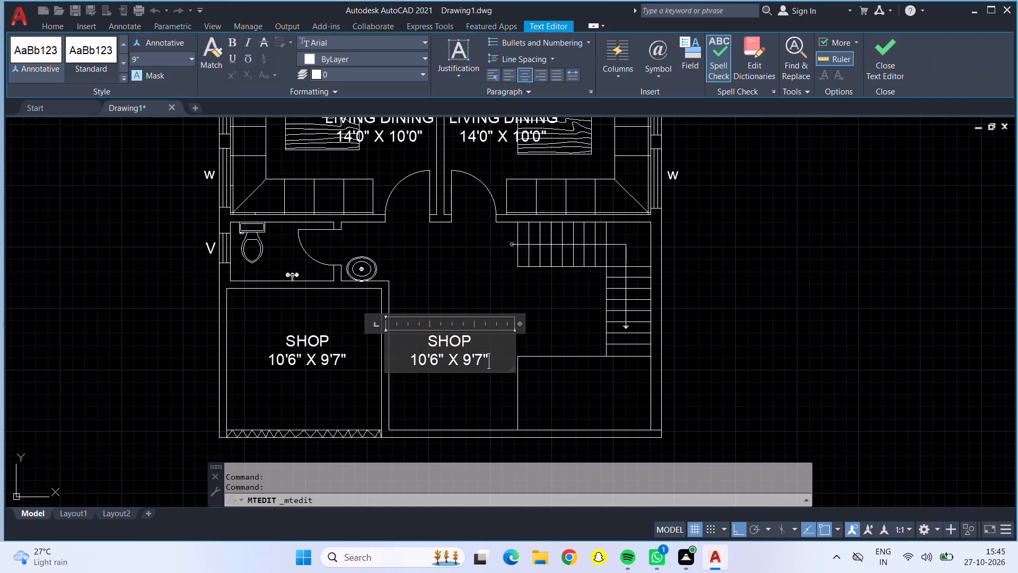
key("BackSpace")
key("BackSpace")
key("BackSpace")
key("BackSpace")
key("BackSpace")
key("BackSpace")
key("BackSpace")
key("BackSpace")
key("BackSpace")
key("BackSpace")
key("BackSpace")
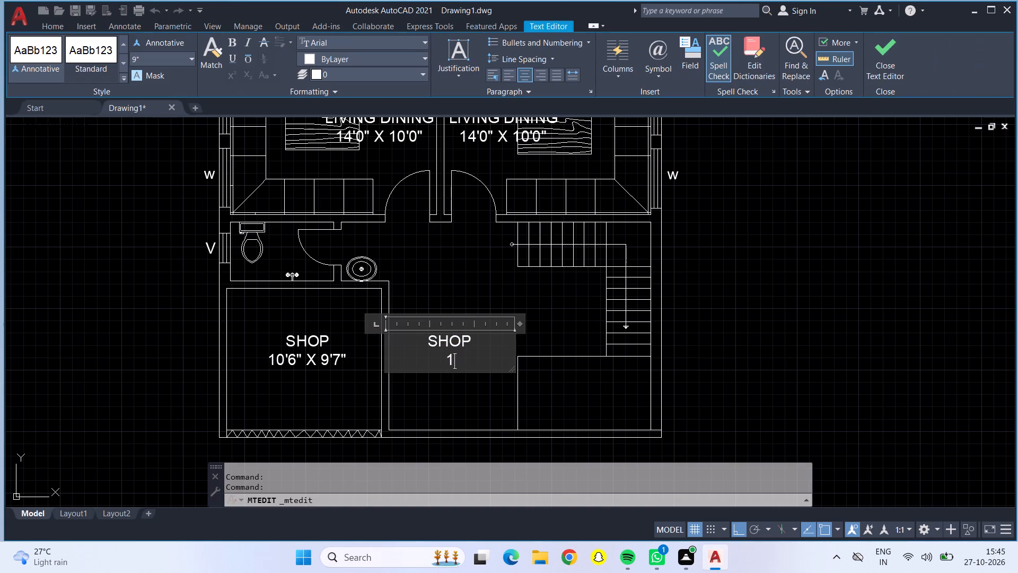
key("BackSpace")
key("BackSpace")
key("BackSpace")
key("BackSpace")
key("BackSpace")
key("BackSpace")
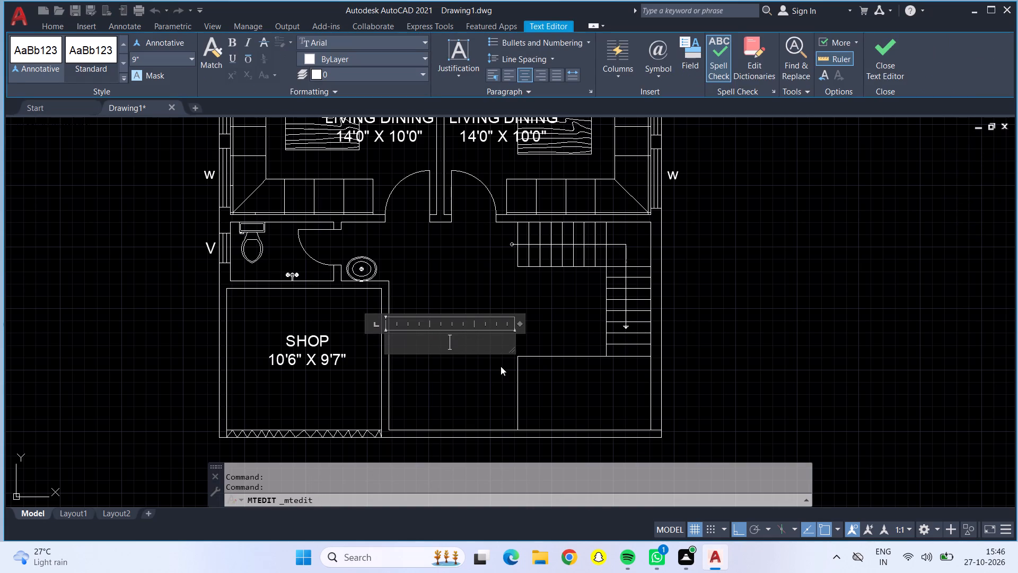
type("PARKING")
key("shift+space")
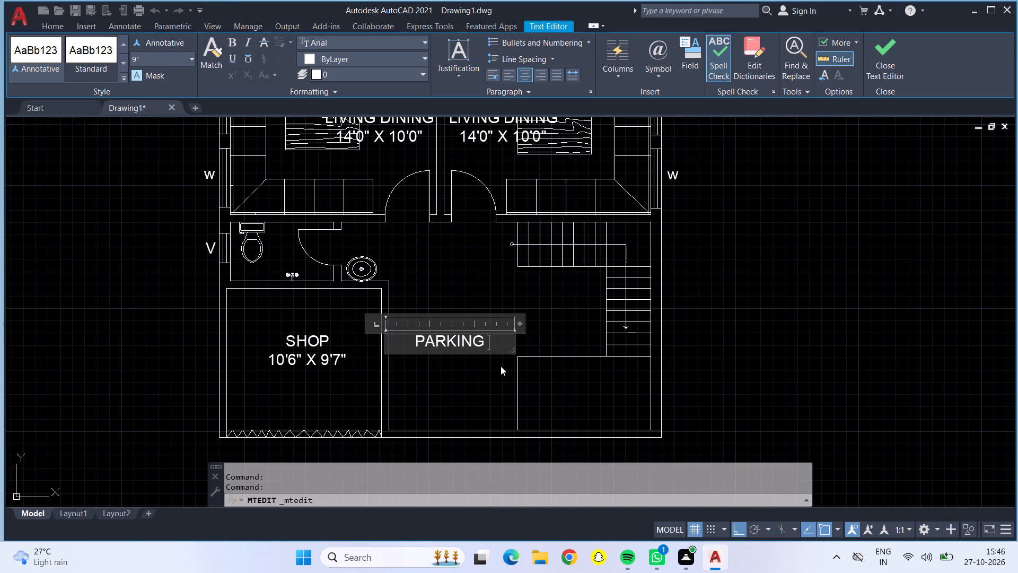
key("Return")
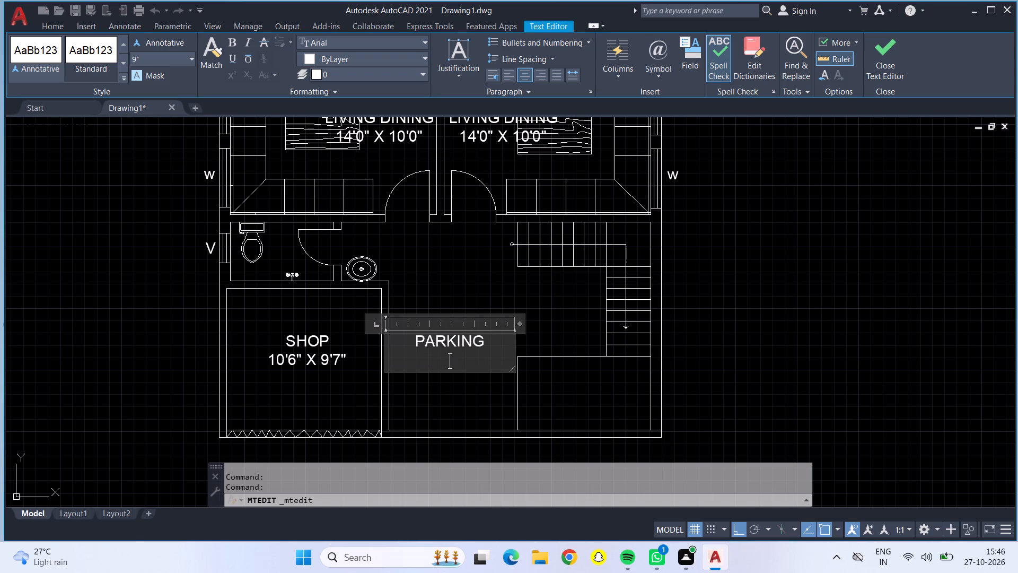
left_click(487, 397)
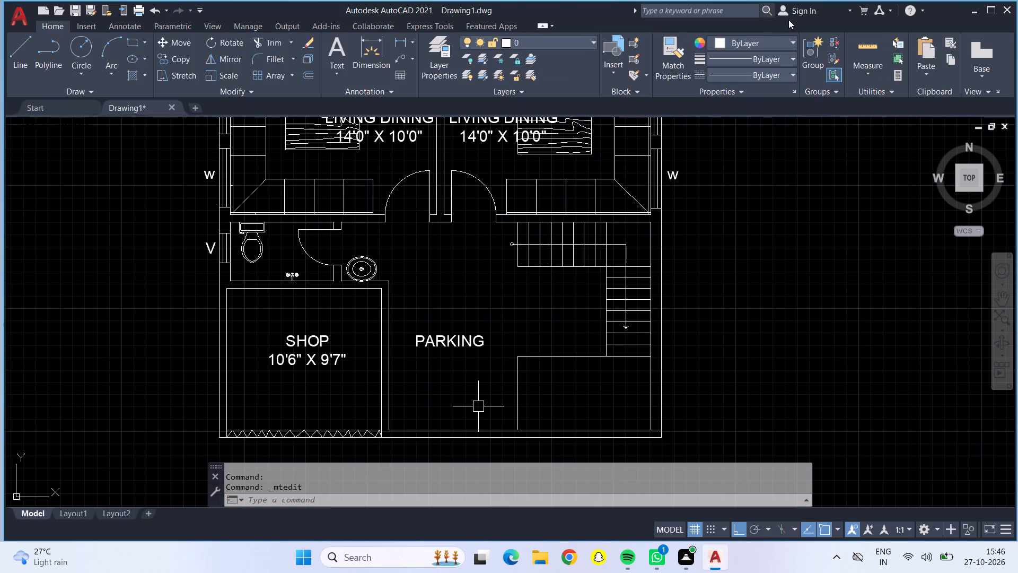
Measure the width and depth of the parking area beside the shop.
left_click(868, 46)
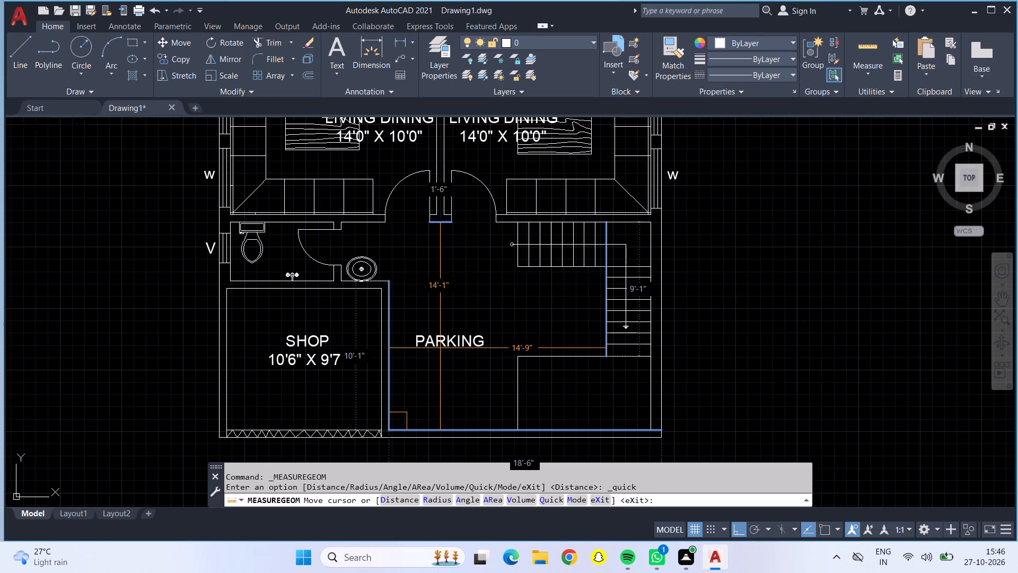
key("Escape")
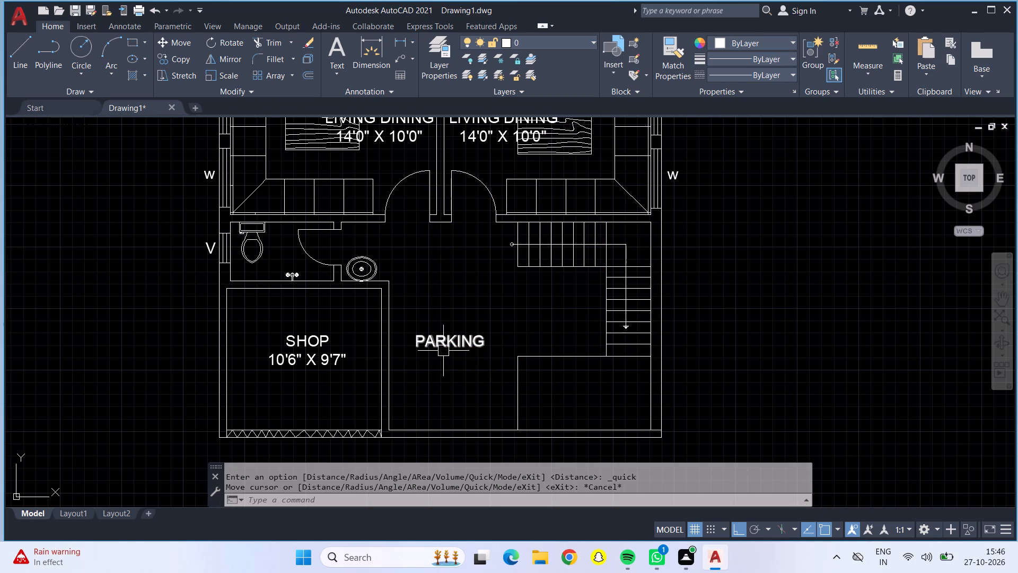
Add the dimensions 14'1" X 8'9" on a second line under PARKING.
left_click(447, 347)
double_click(482, 343)
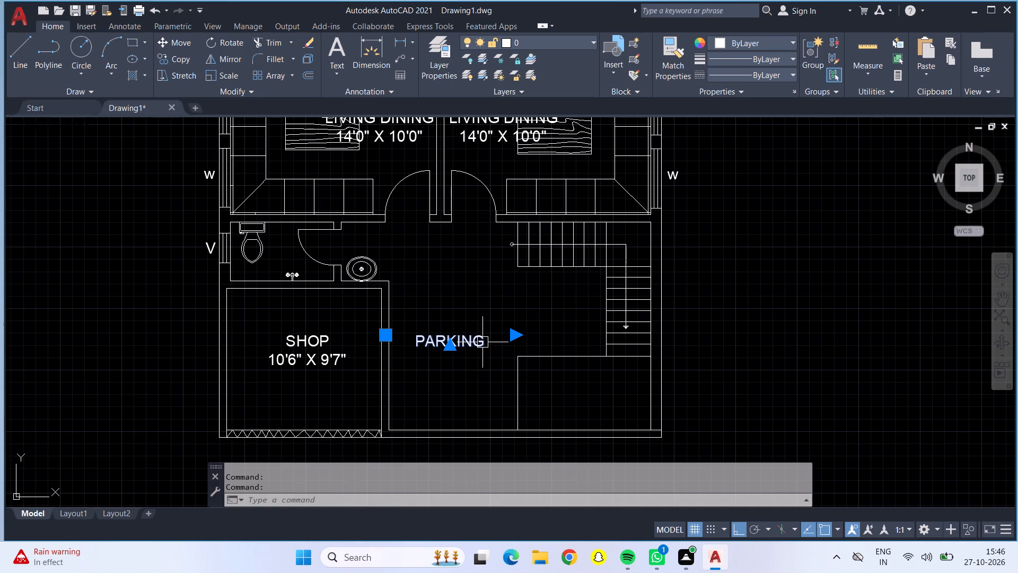
double_click(468, 343)
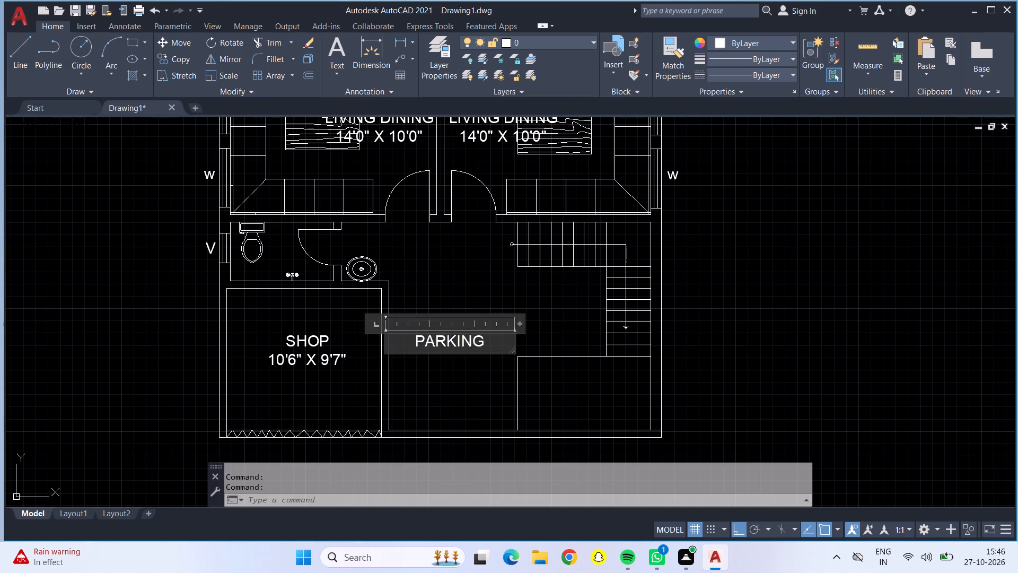
left_click(496, 344)
key("Return")
type("14'1\" X 8'9\"")
key("space")
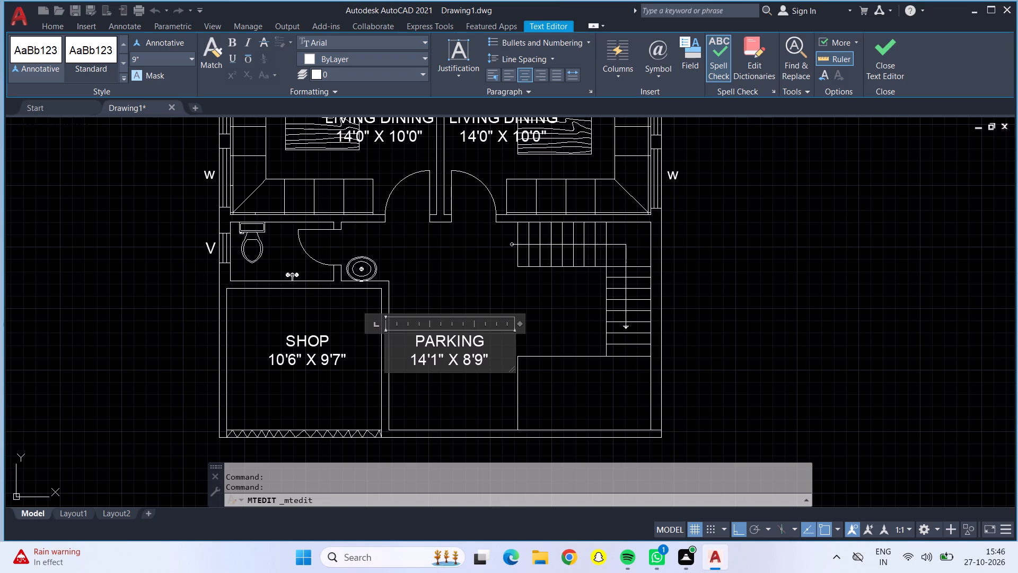
left_click(460, 388)
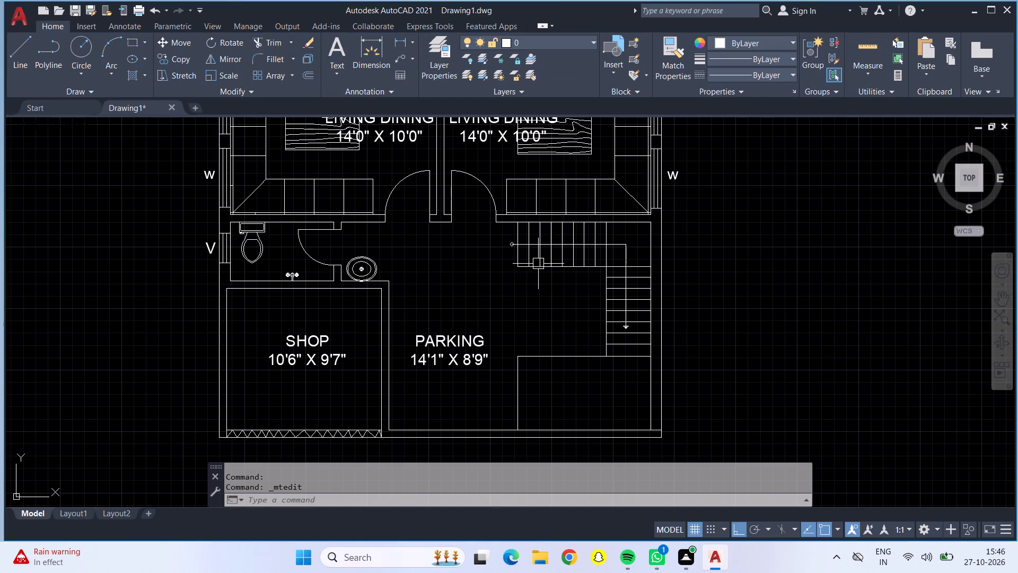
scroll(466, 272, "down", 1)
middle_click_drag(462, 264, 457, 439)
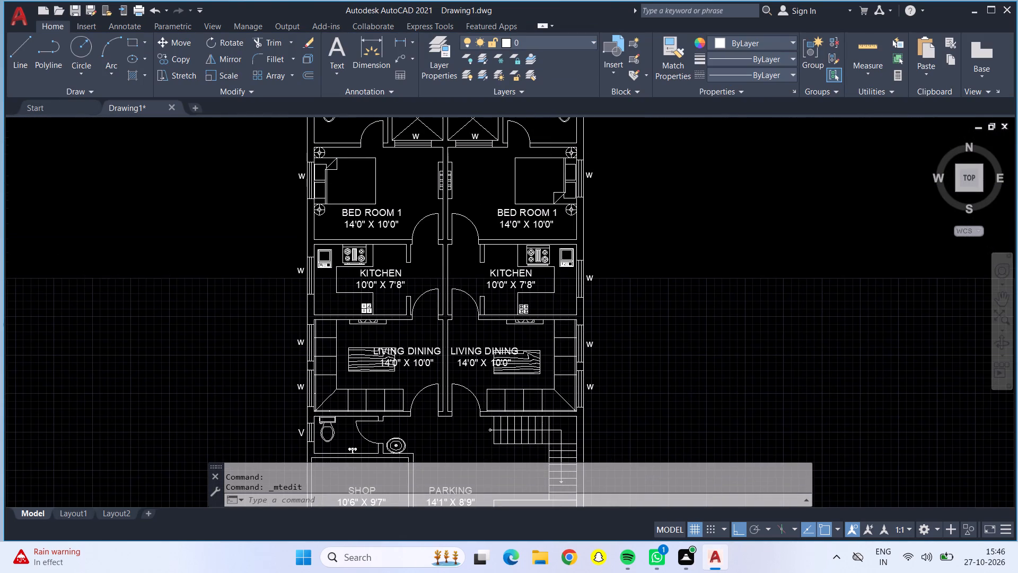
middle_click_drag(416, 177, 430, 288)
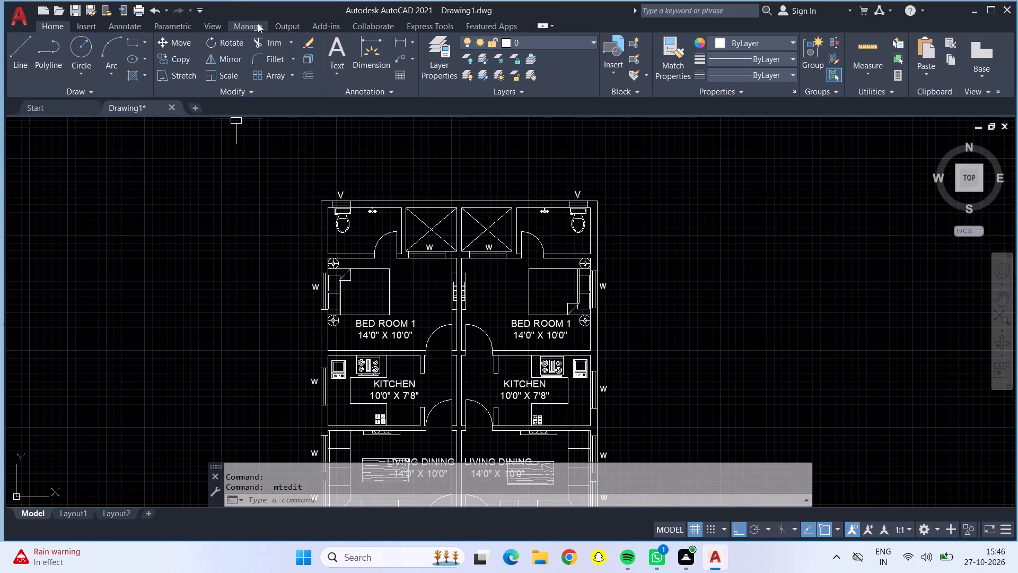
Add centred multiline text reading TOILET, 7" high, beside the WC in the left unit's upper bathroom.
left_click(334, 49)
scroll(345, 227, "up", 3)
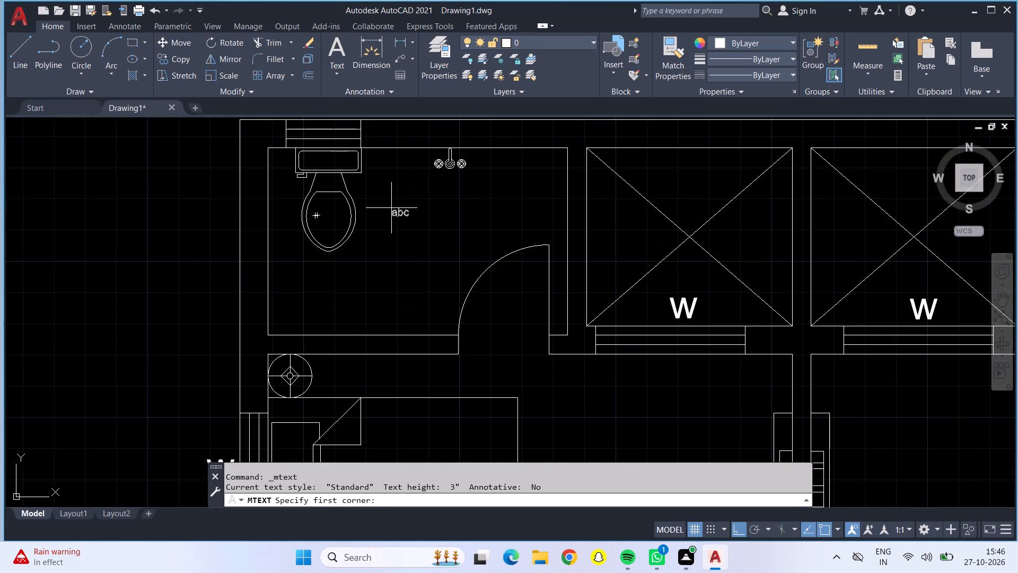
left_click_drag(366, 197, 367, 202)
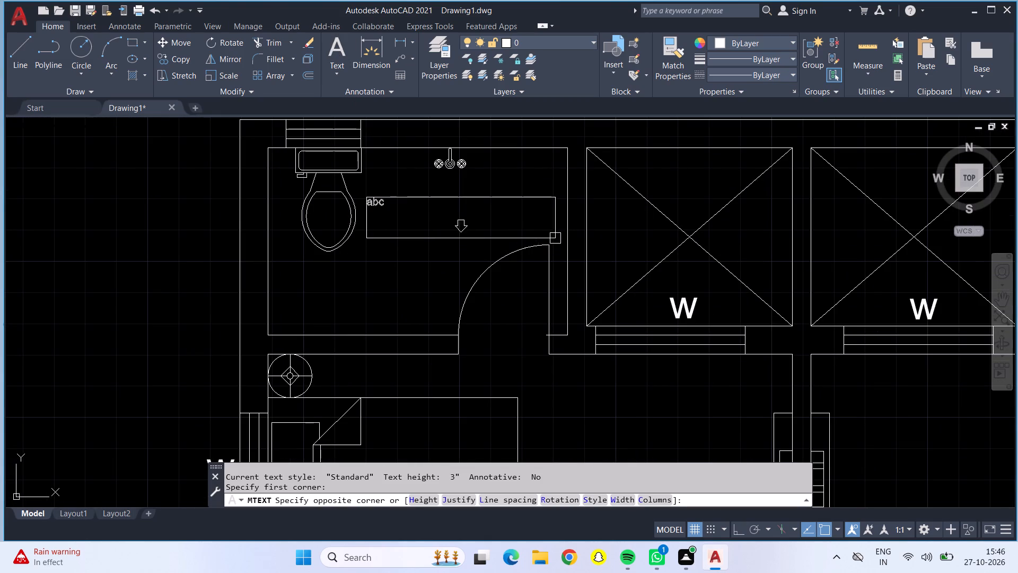
left_click(558, 239)
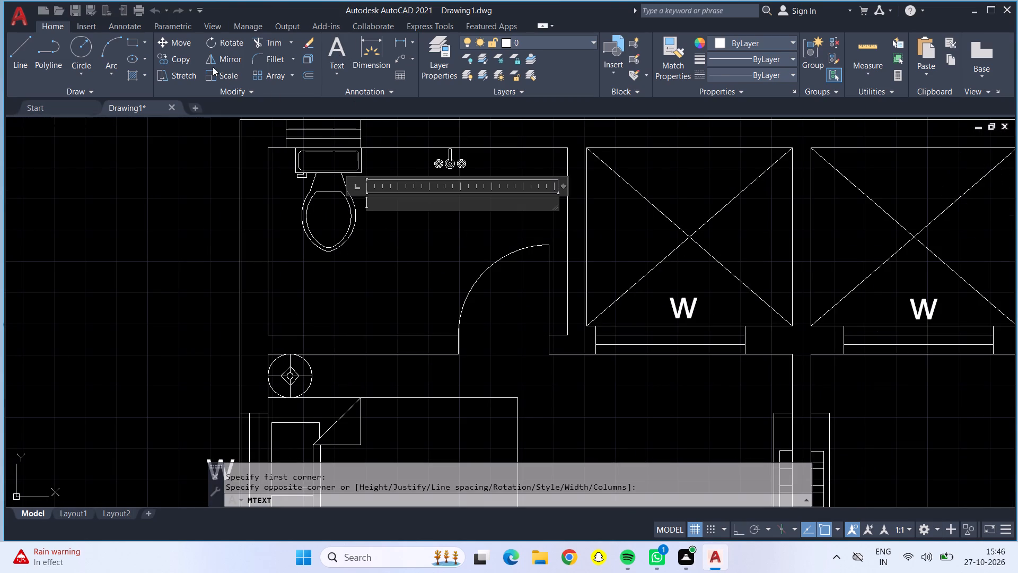
left_click(164, 61)
key("BackSpace")
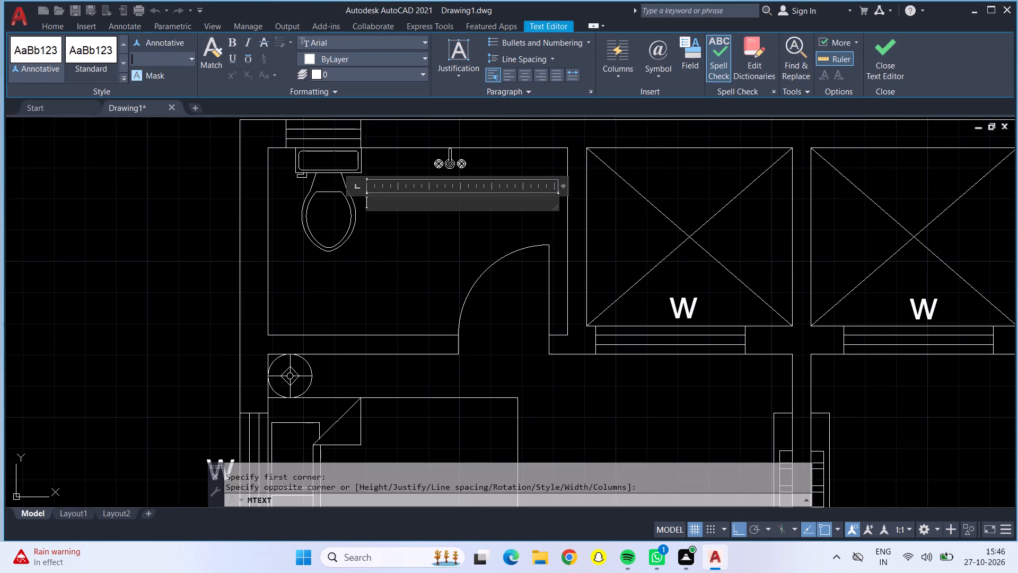
type("7\"")
key("Return")
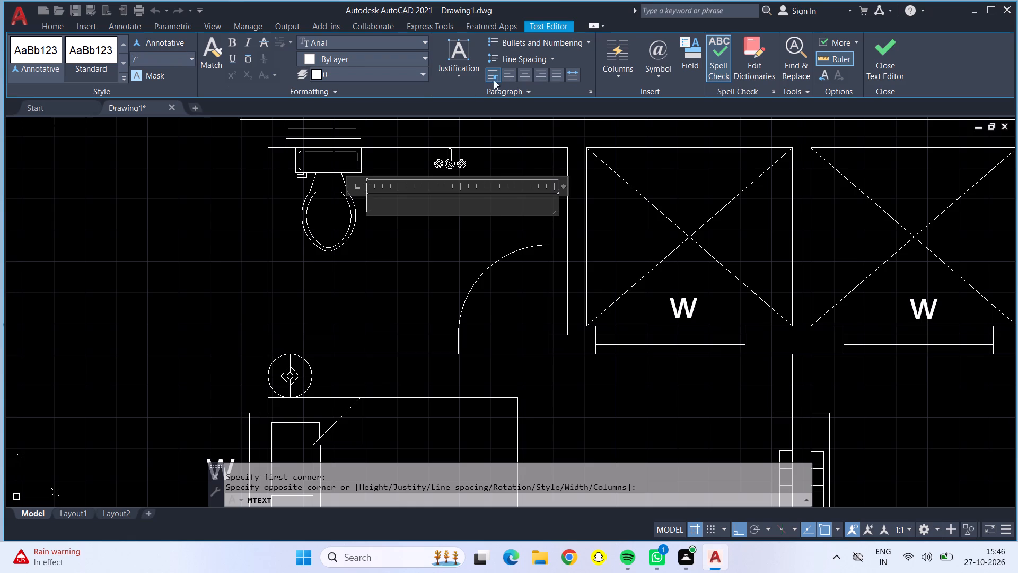
left_click(526, 75)
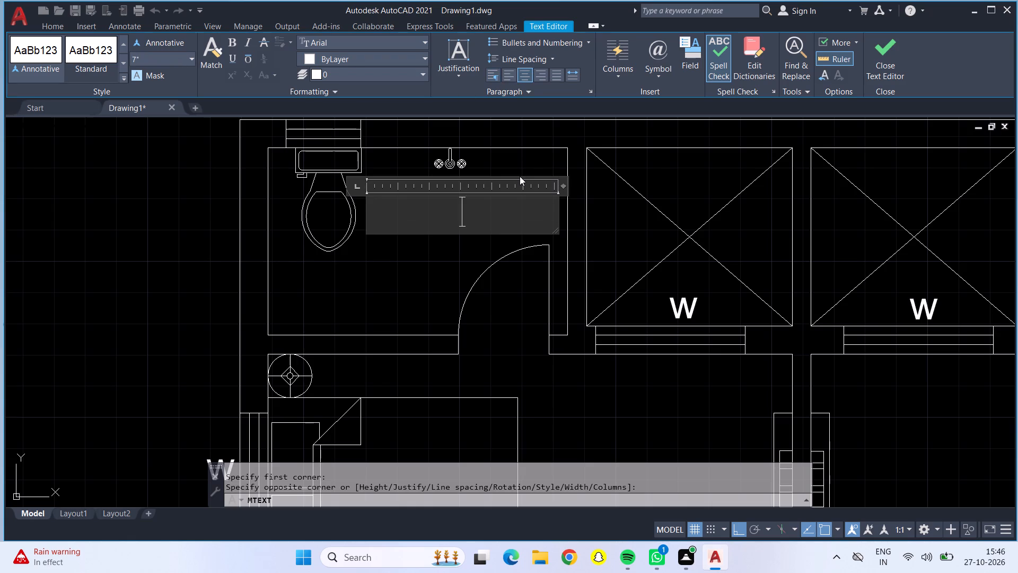
type("TOI")
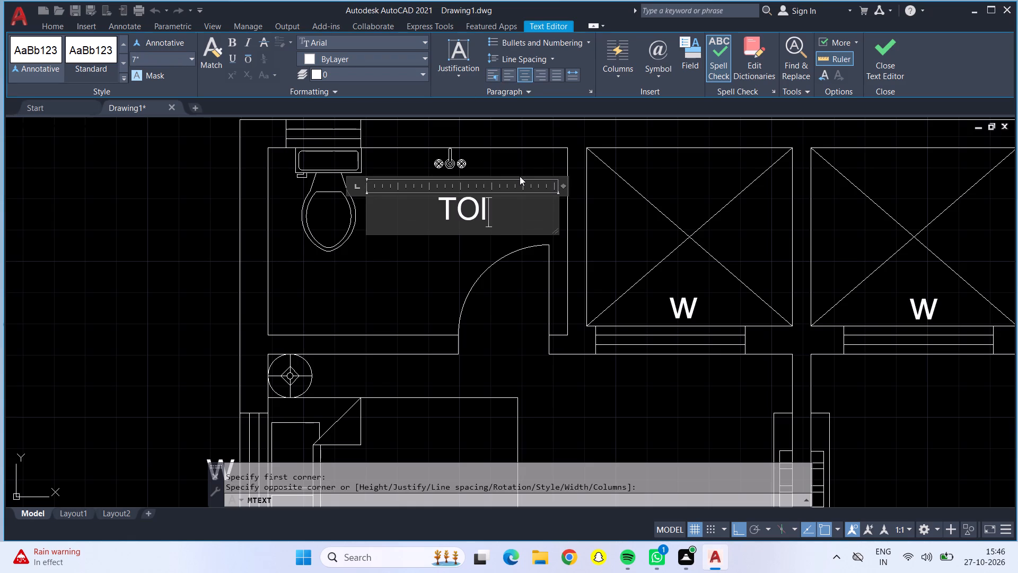
key("shift+BackSpace")
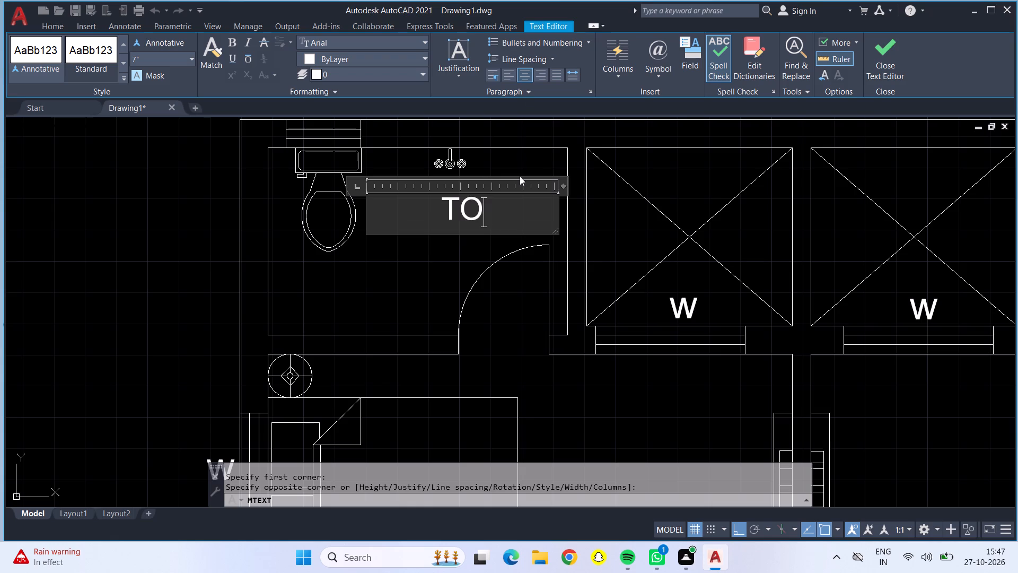
type("LIET")
key("space")
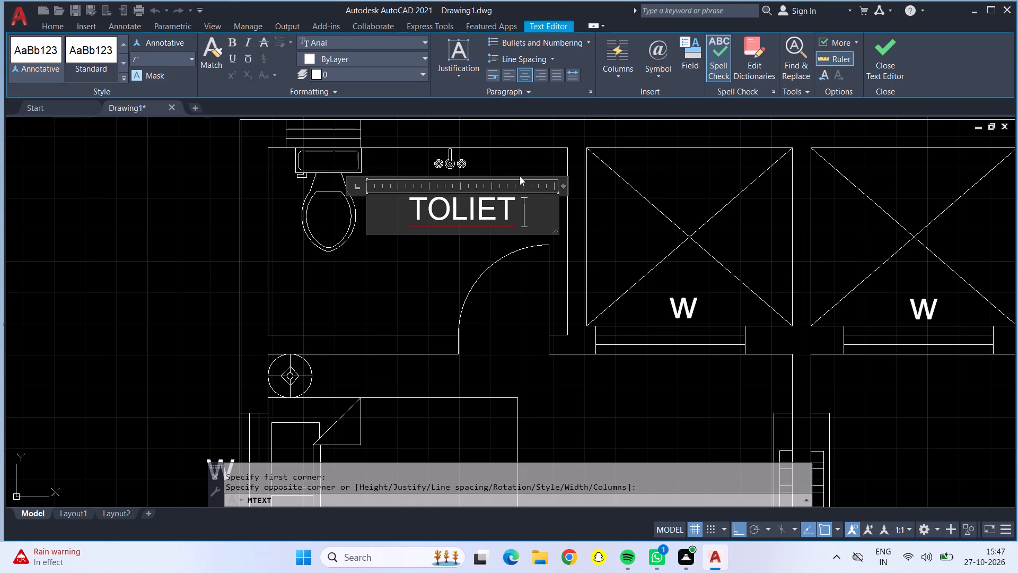
key("shift+BackSpace")
key("BackSpace")
key("BackSpace")
key("BackSpace")
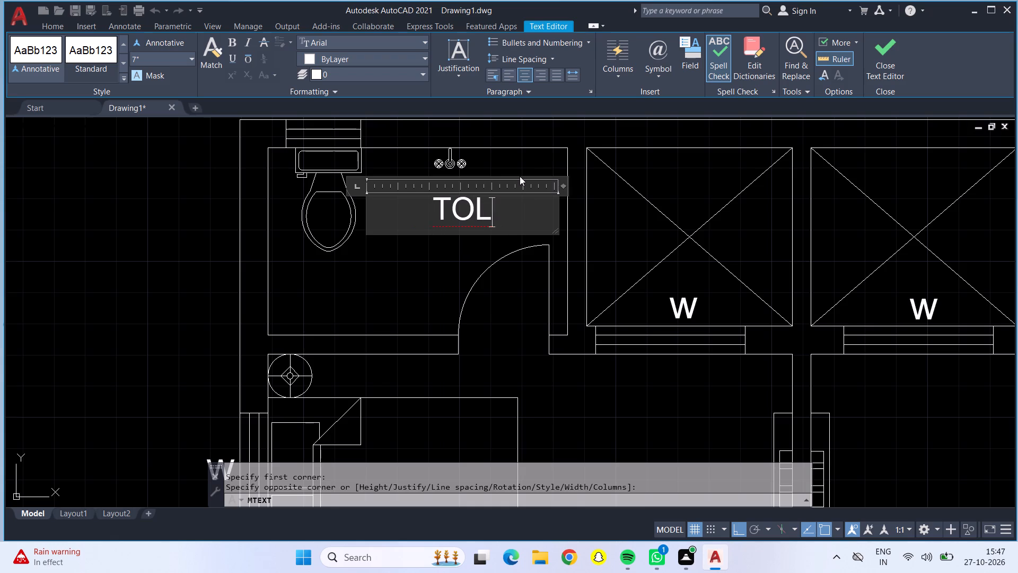
key("BackSpace")
key("i")
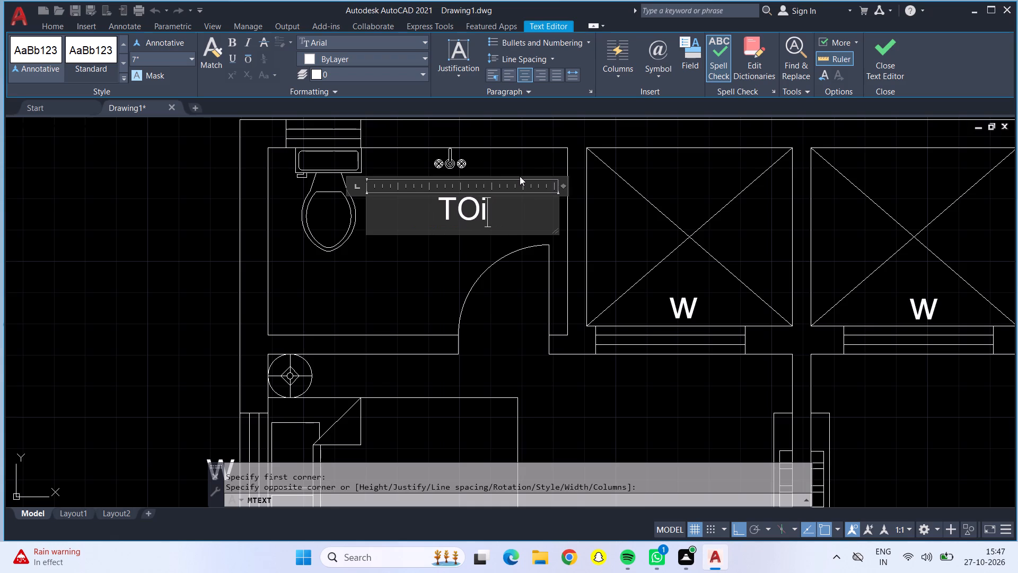
type("let")
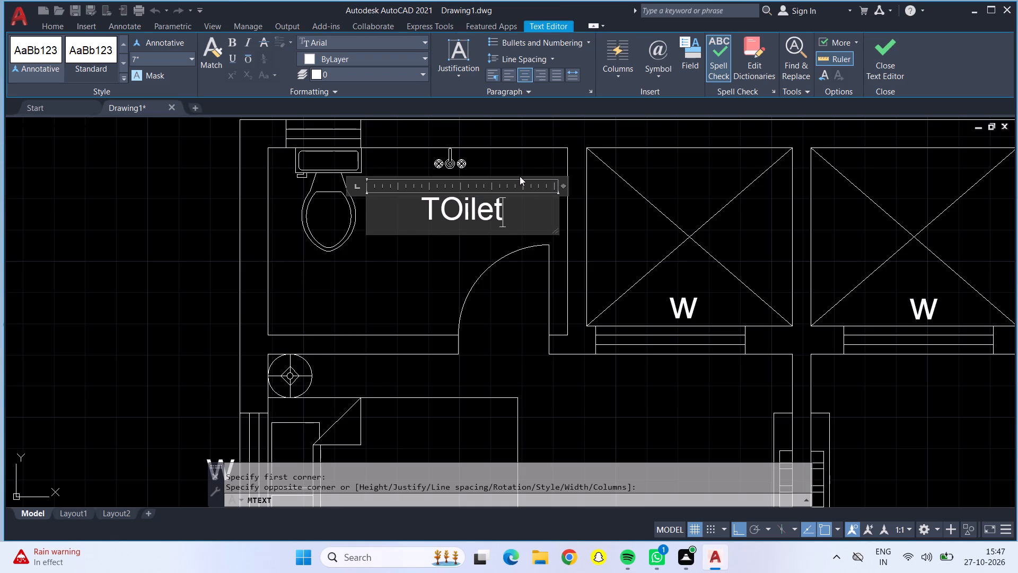
key("BackSpace")
key("BackSpace")
key("BackSpace")
key("BackSpace")
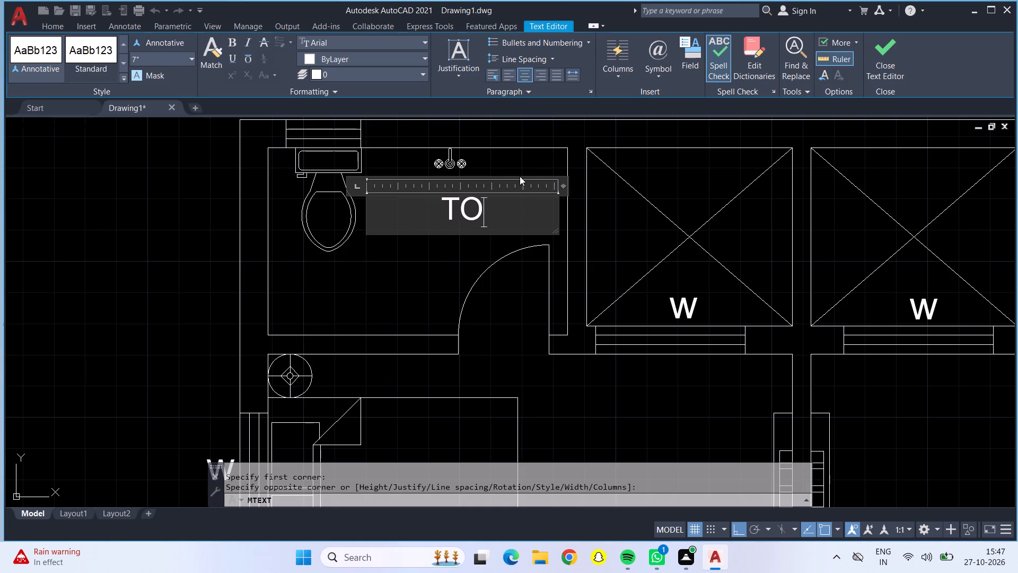
key("shift+i")
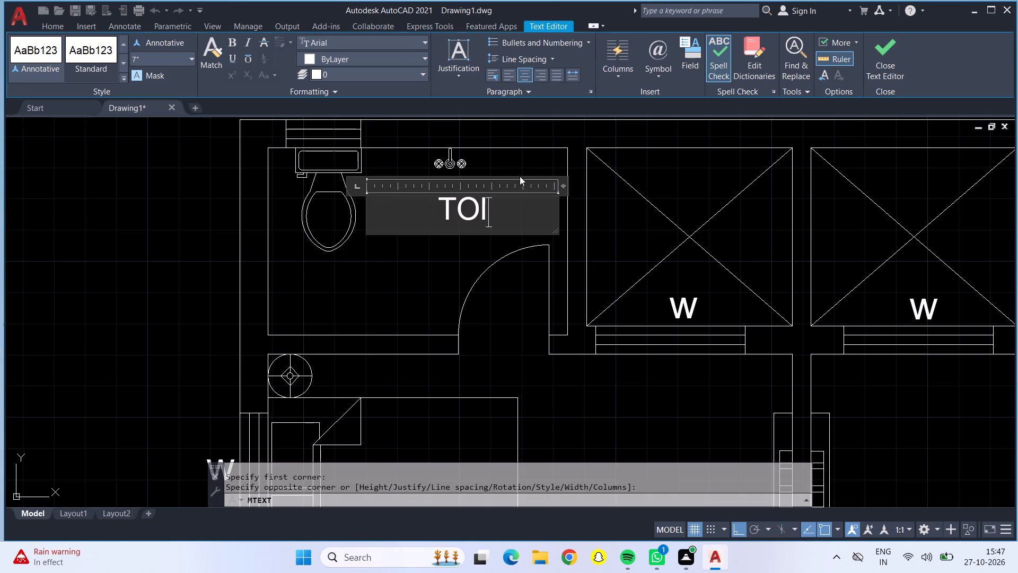
type("LET")
key("shift+space")
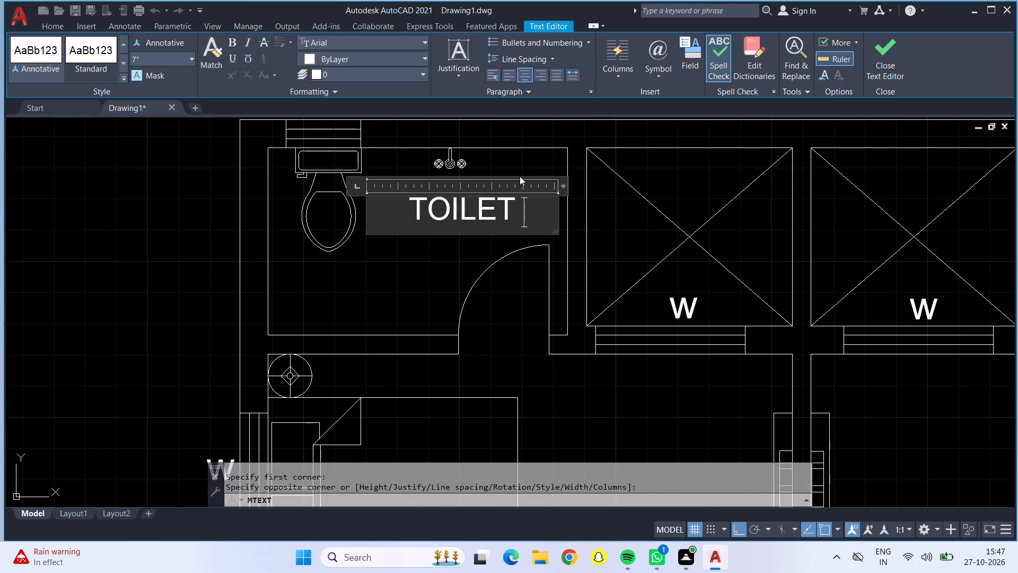
Add the dimensions 5'0" X 8'0" on a second line under TOILET.
key("Return")
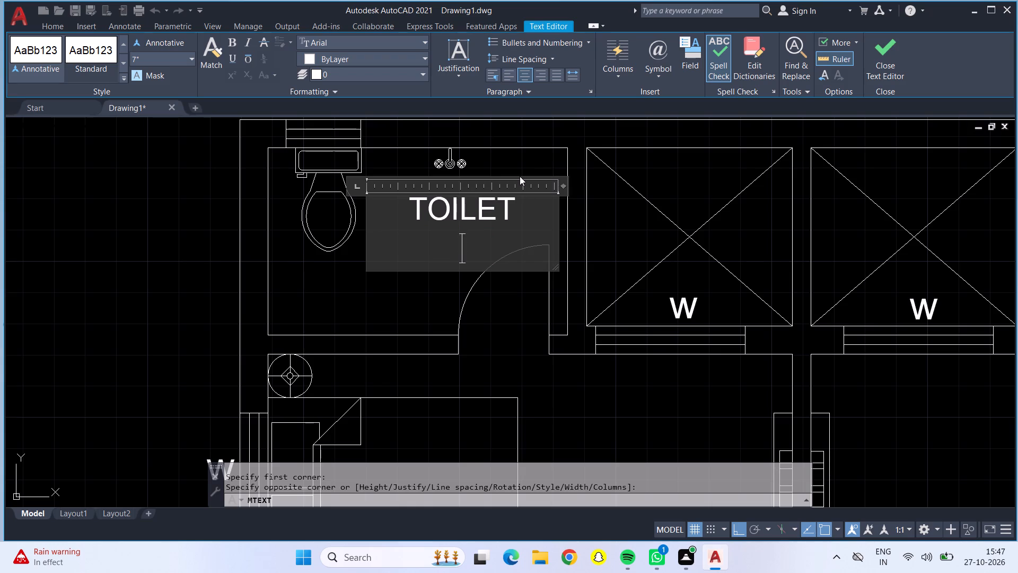
type("5'0")
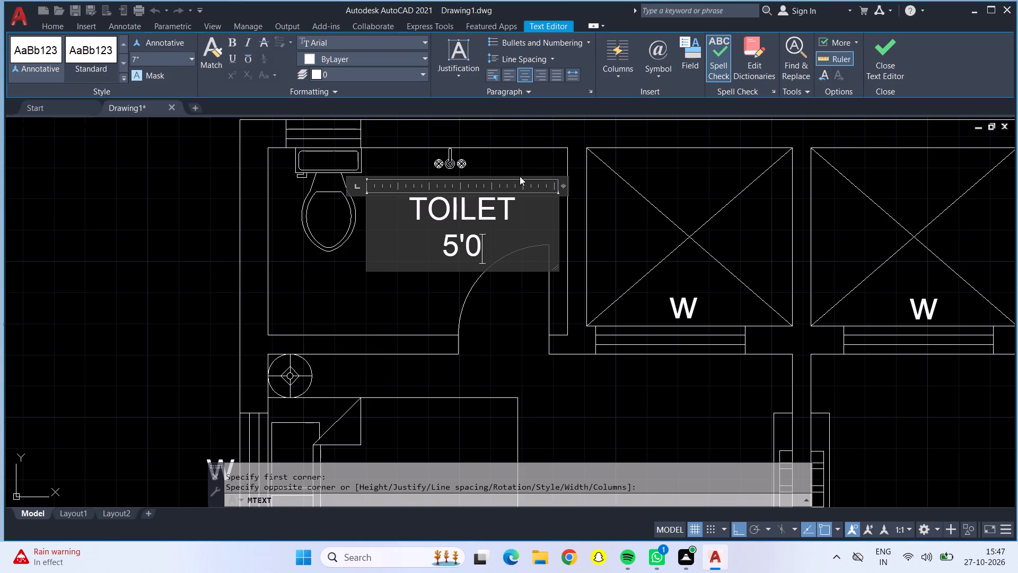
type("\" X")
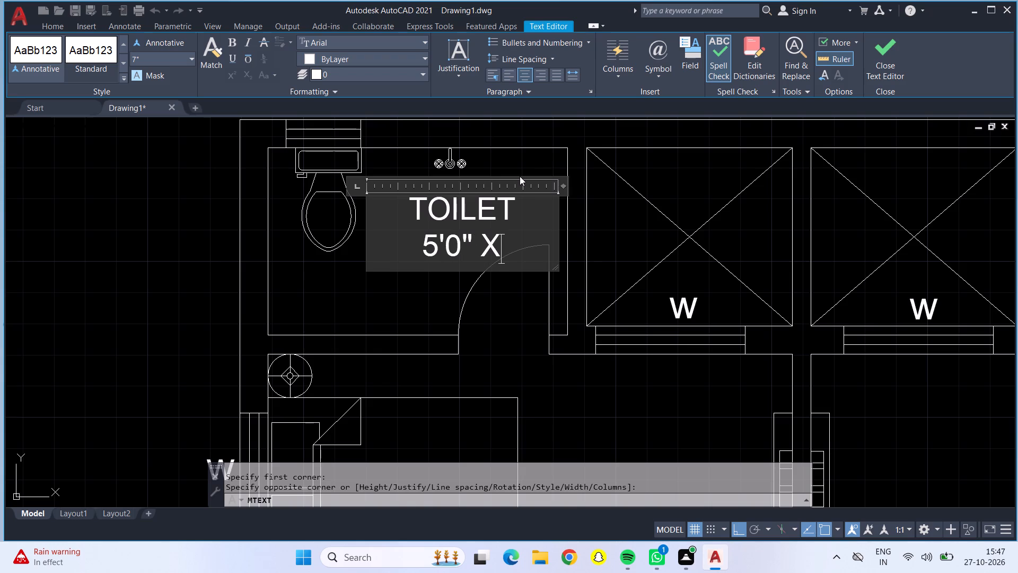
key("space")
type("8")
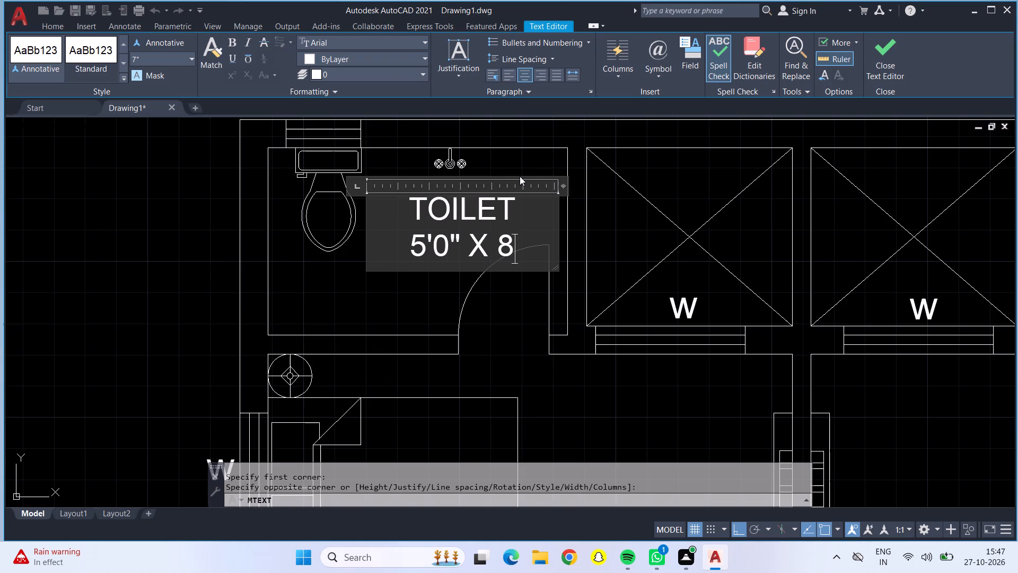
type("'0\"")
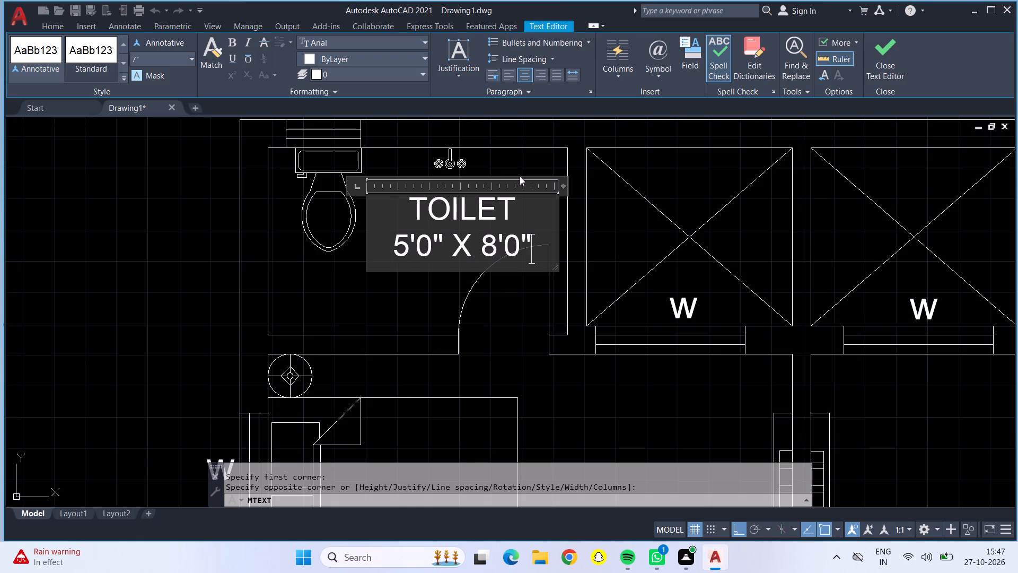
left_click(362, 307)
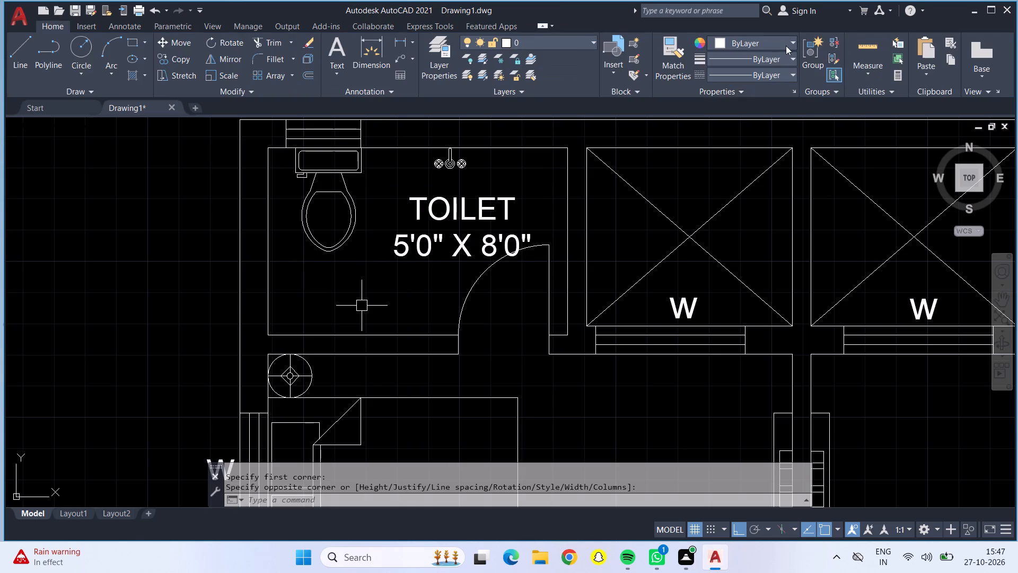
Measure the width and depth of the left unit's upper toilet.
left_click(859, 48)
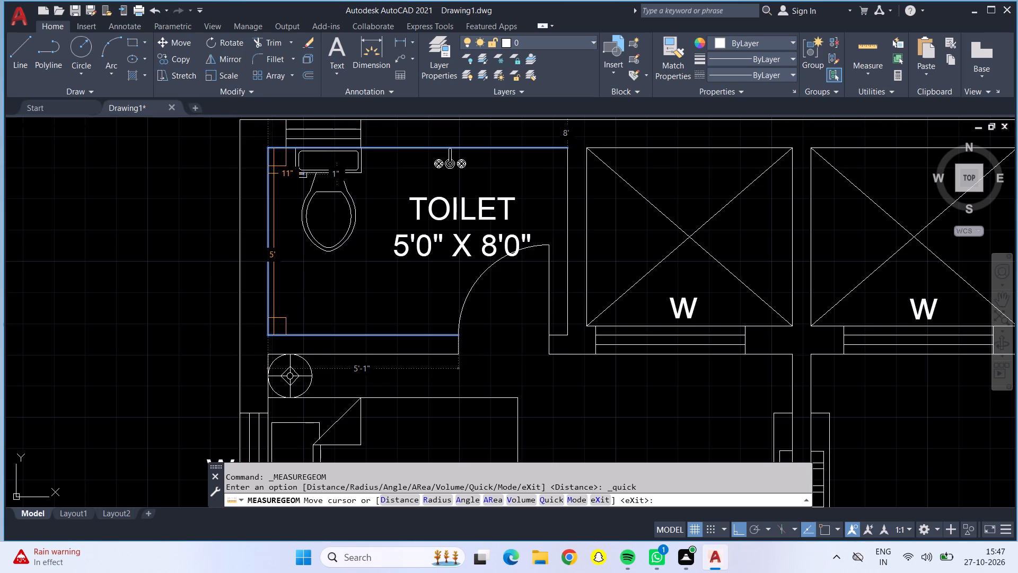
key("Escape")
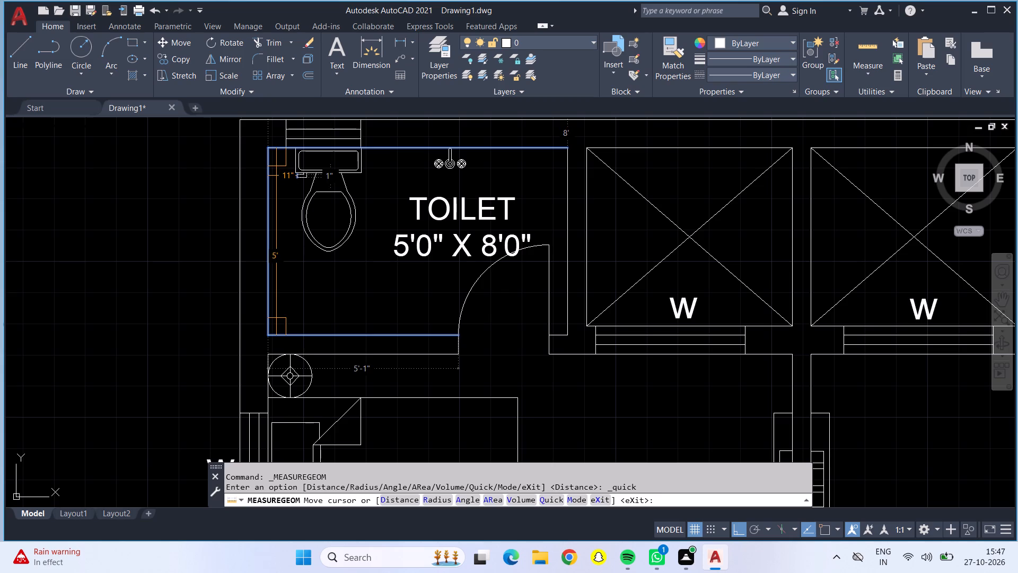
Move the TOILET label slightly closer to the WC and a little lower in the room.
left_click(428, 202)
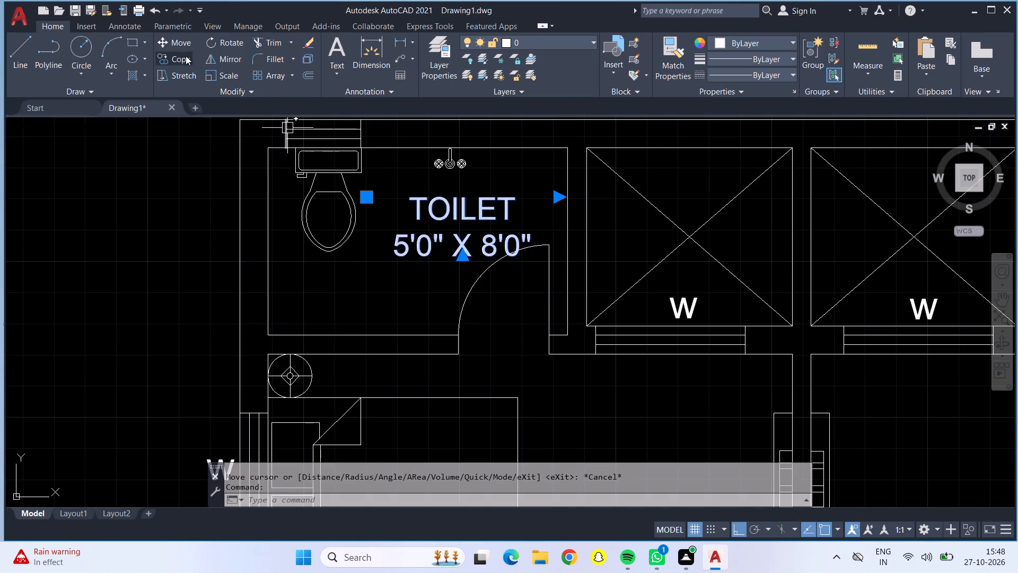
left_click(181, 46)
left_click(406, 224)
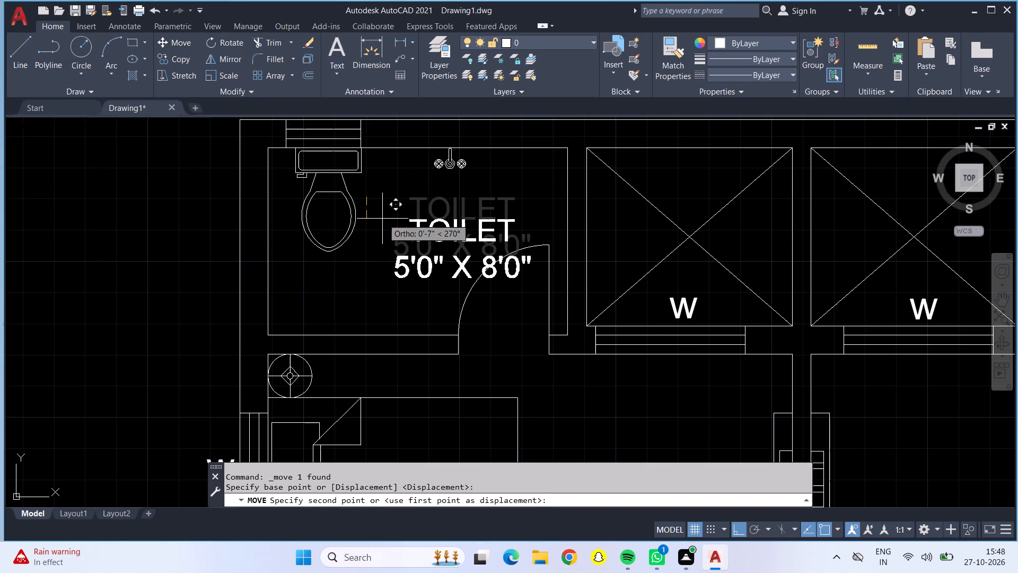
left_click(344, 204)
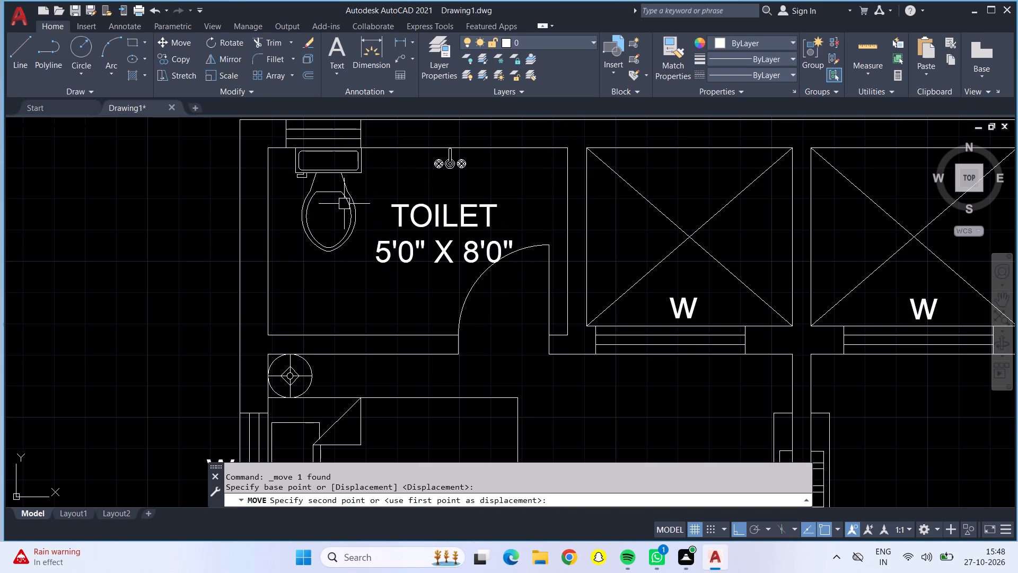
Copy the TOILET label horizontally about 20' into the mirrored unit's upper toilet.
left_click(430, 232)
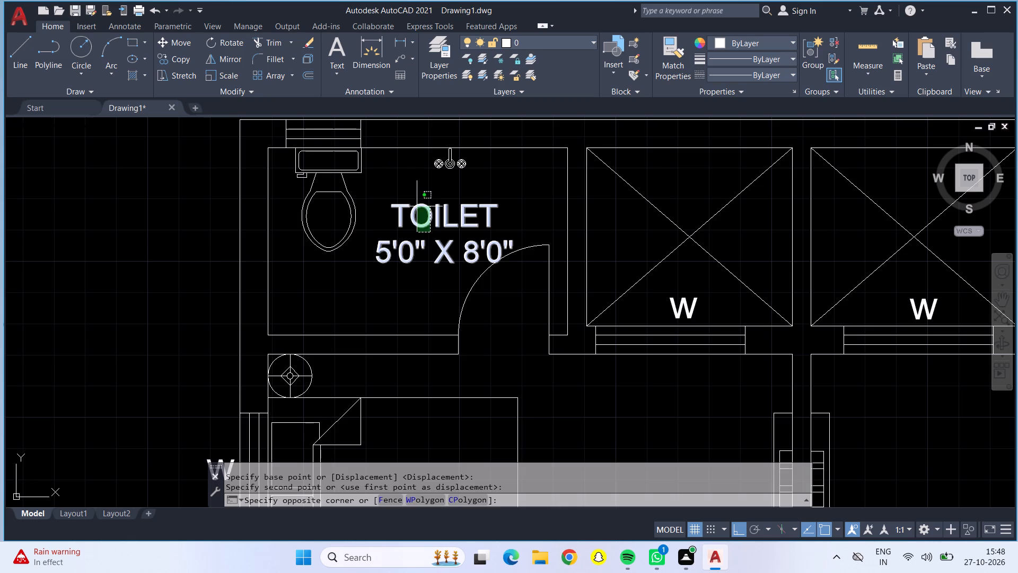
left_click(417, 206)
left_click(180, 59)
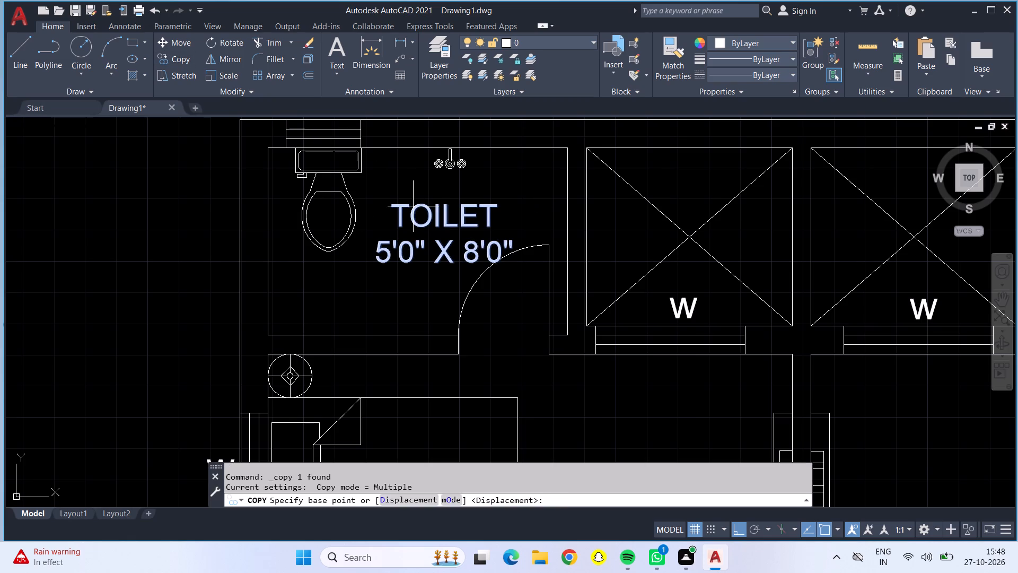
left_click(413, 206)
scroll(757, 266, "down", 1)
middle_click_drag(782, 274, 298, 183)
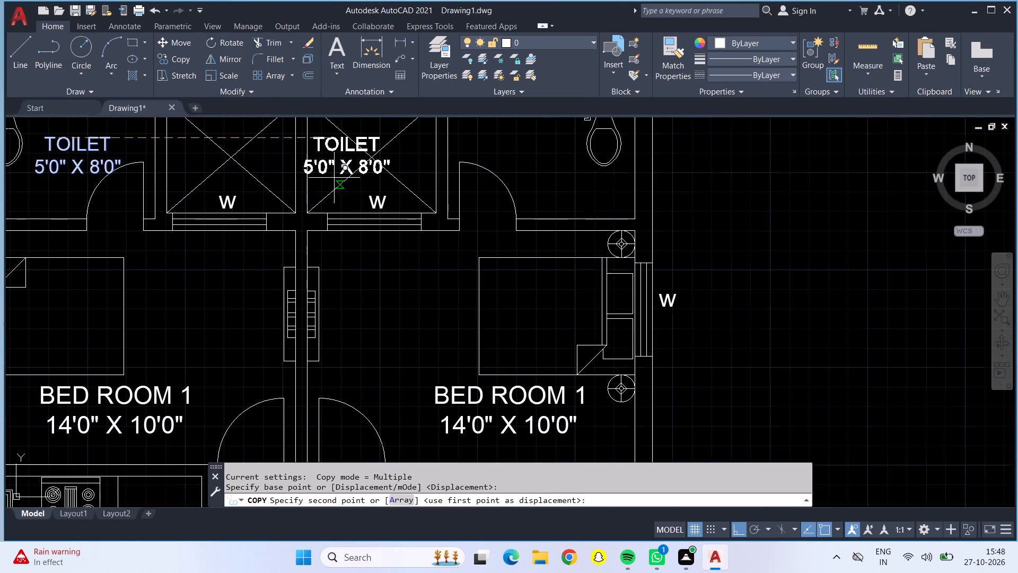
middle_click_drag(517, 157, 505, 238)
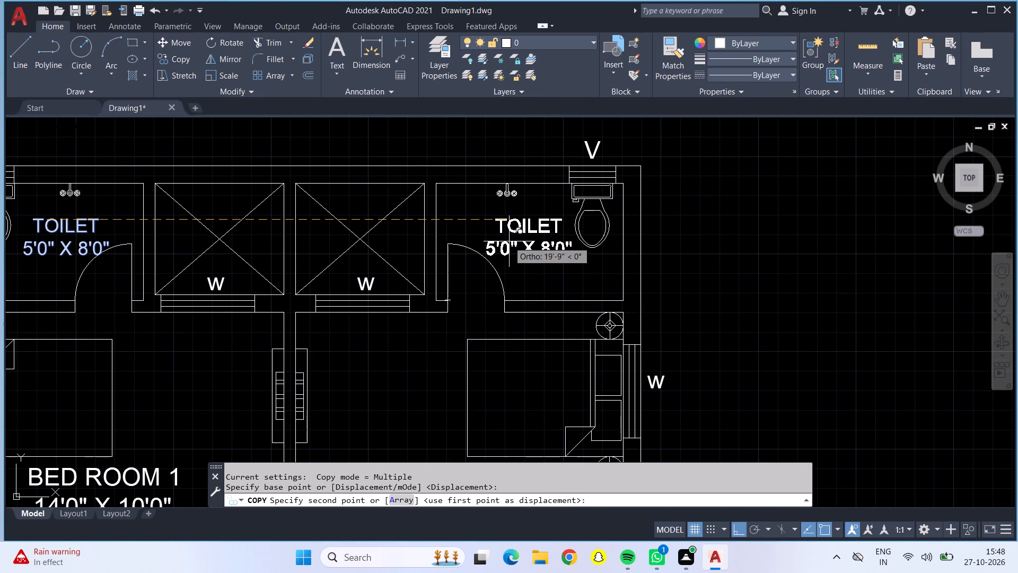
left_click(514, 244)
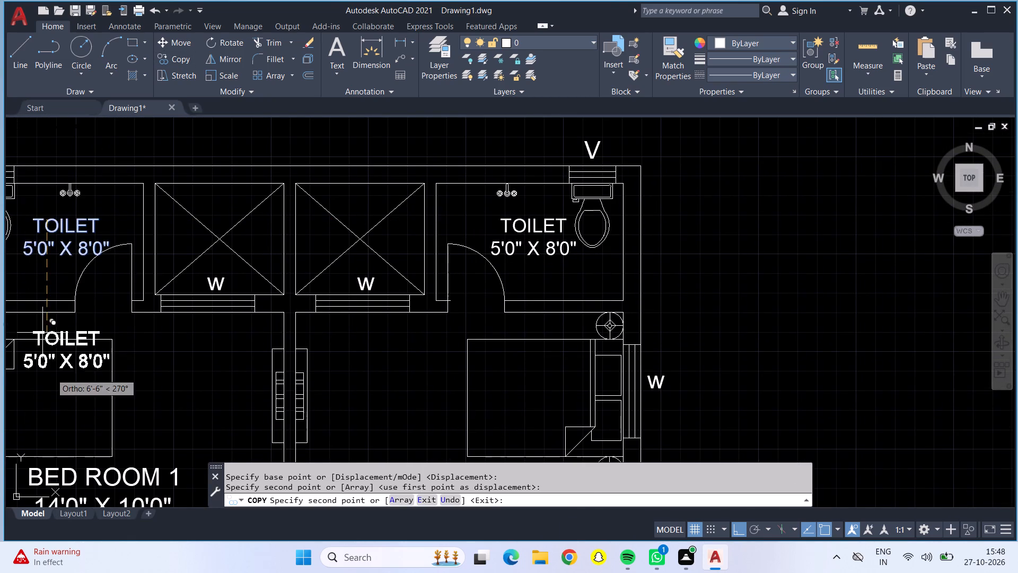
Copy the left unit's TOILET label straight down into the small toilet between the living-dining room and the shop.
scroll(43, 369, "down", 2)
middle_click_drag(45, 368, 502, 289)
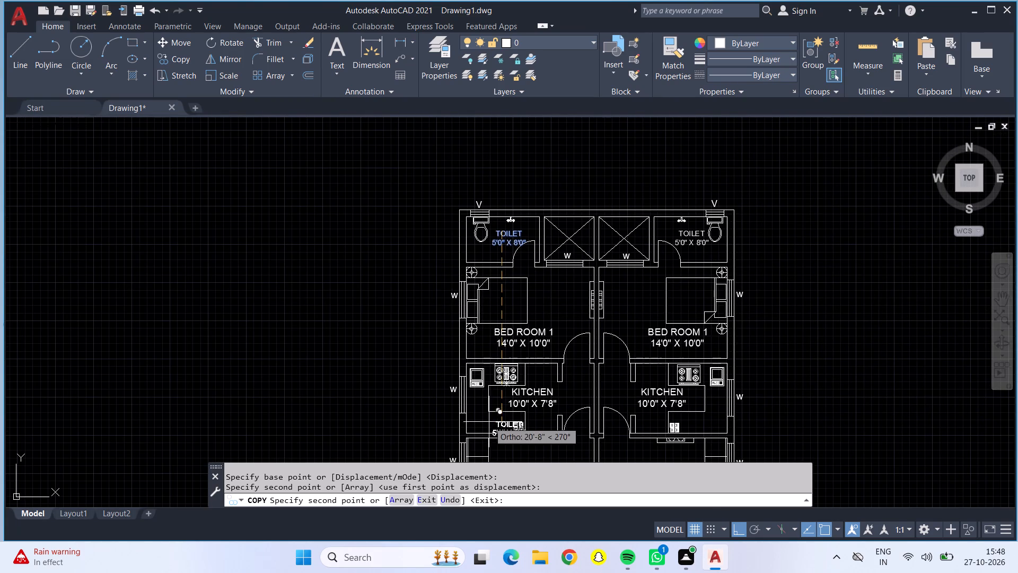
middle_click_drag(489, 426, 476, 234)
scroll(461, 362, "down", 1)
scroll(461, 363, "up", 6)
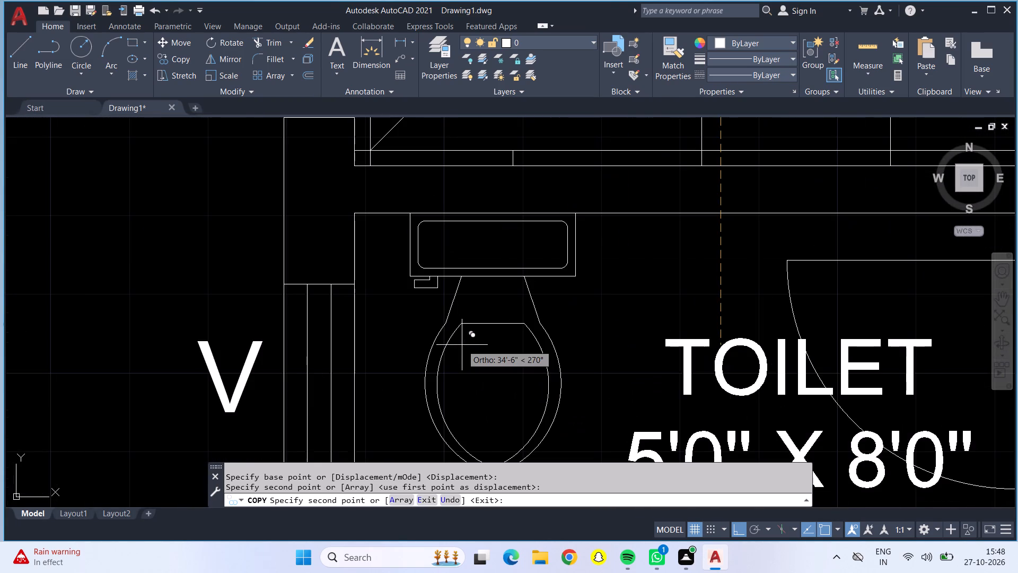
middle_click_drag(462, 344, 275, 236)
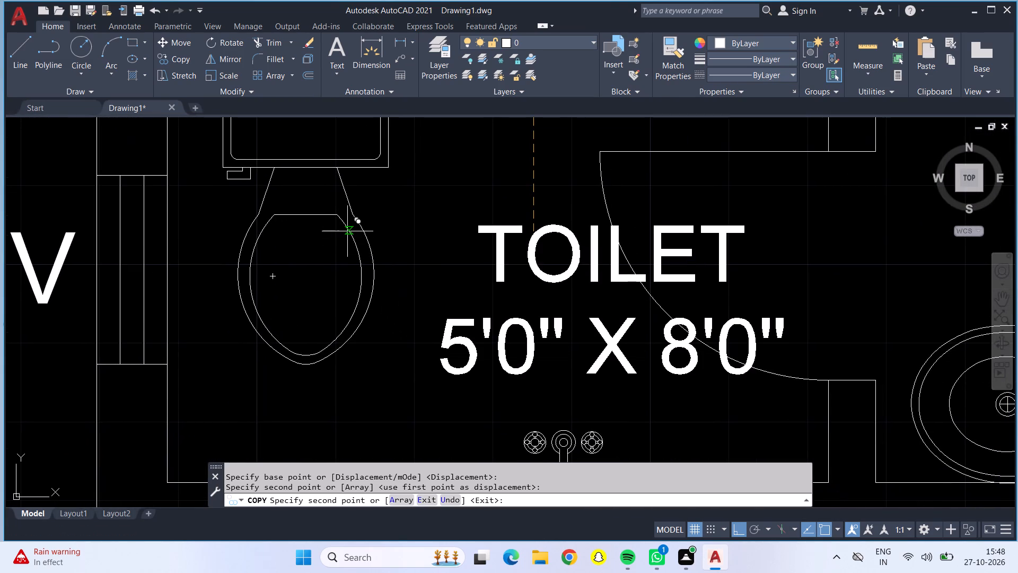
left_click(405, 232)
key("Escape")
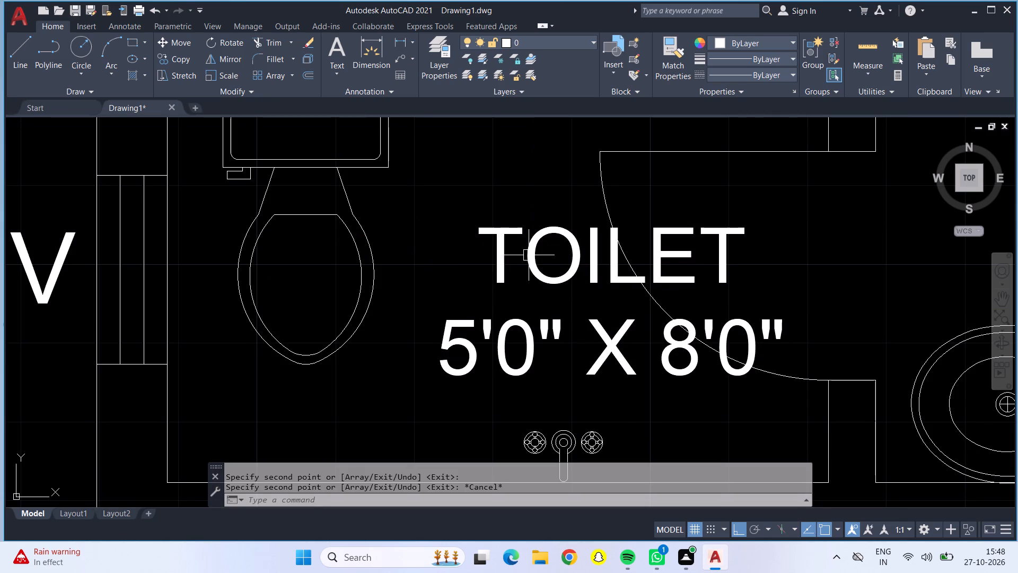
Move the copied TOILET label about 10" horizontally toward the WC.
left_click(529, 255)
left_click(171, 39)
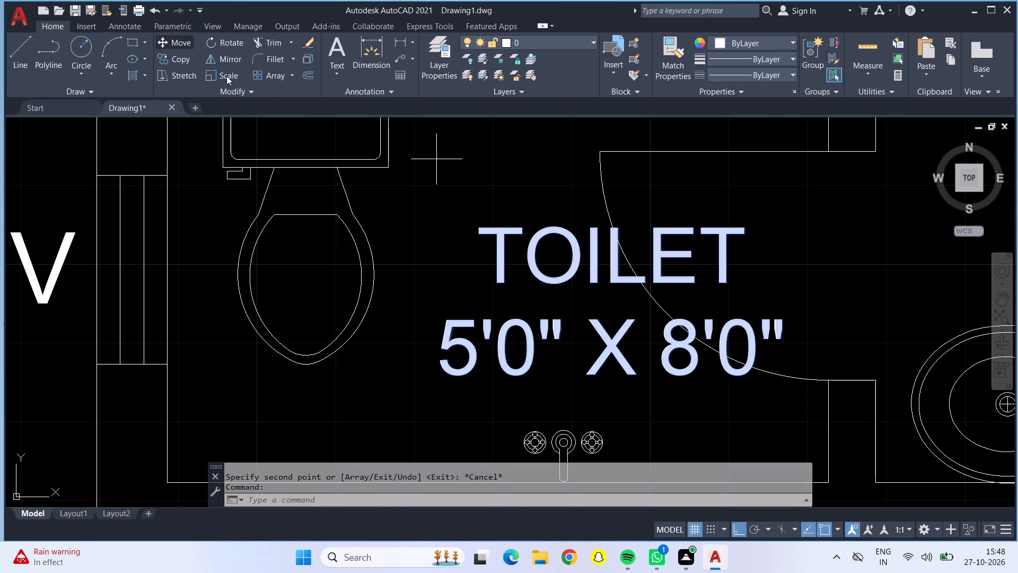
left_click(461, 354)
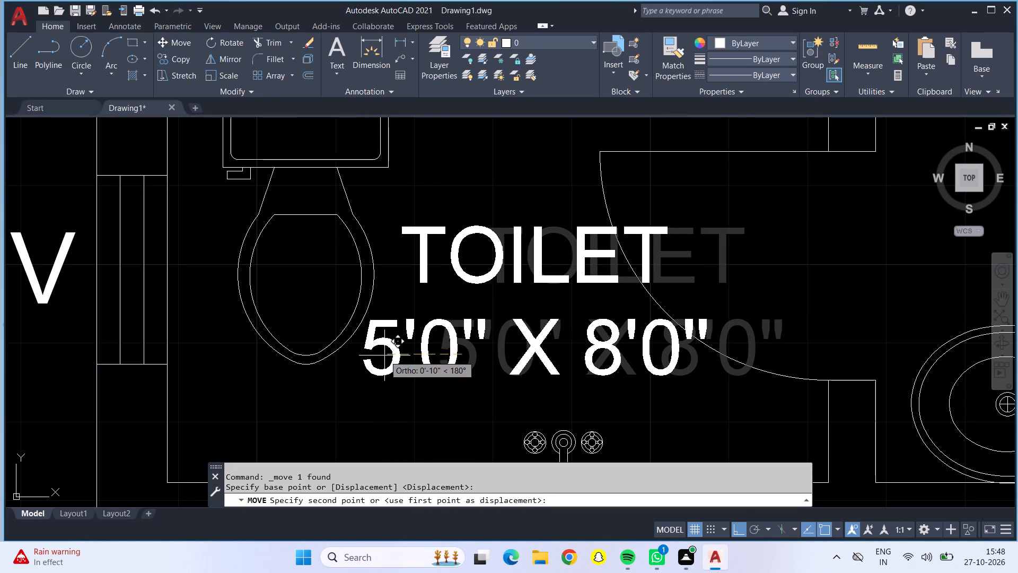
left_click(384, 355)
Change the dimensions in the lower TOILET label to 5'0" X 7'0".
double_click(536, 338)
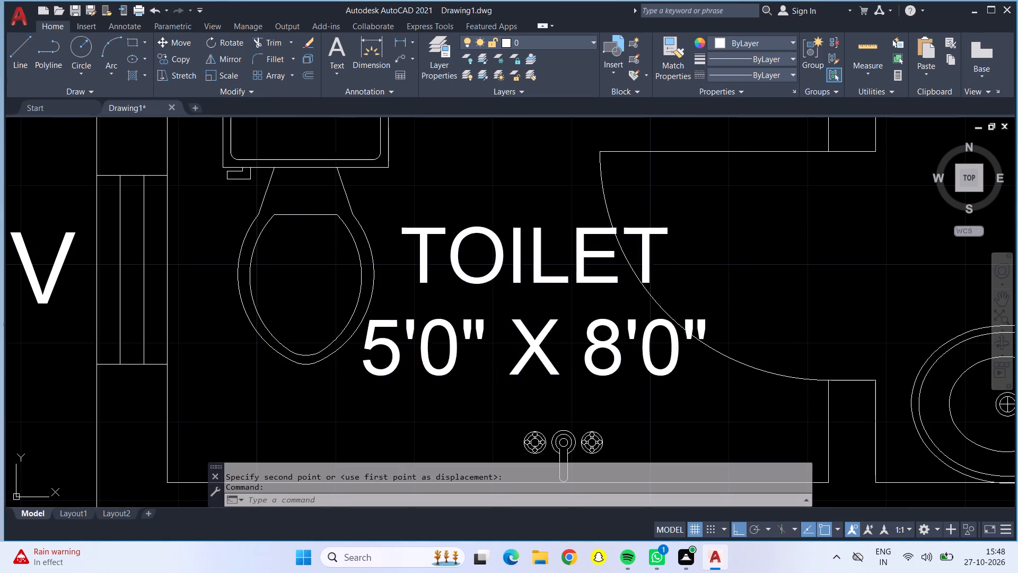
left_click(727, 345)
key("BackSpace")
key("BackSpace")
key("BackSpace")
key("BackSpace")
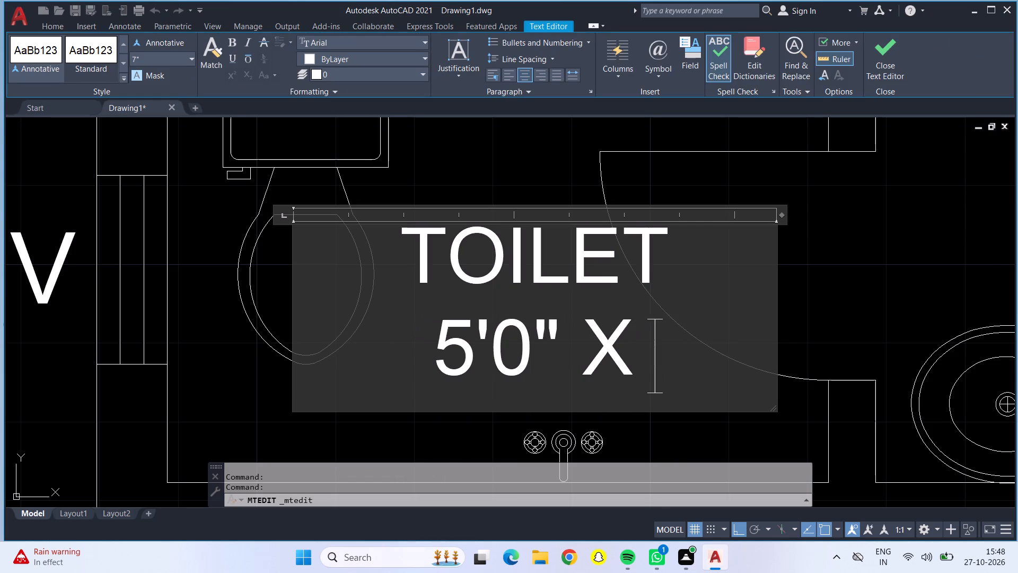
type("7'0\"")
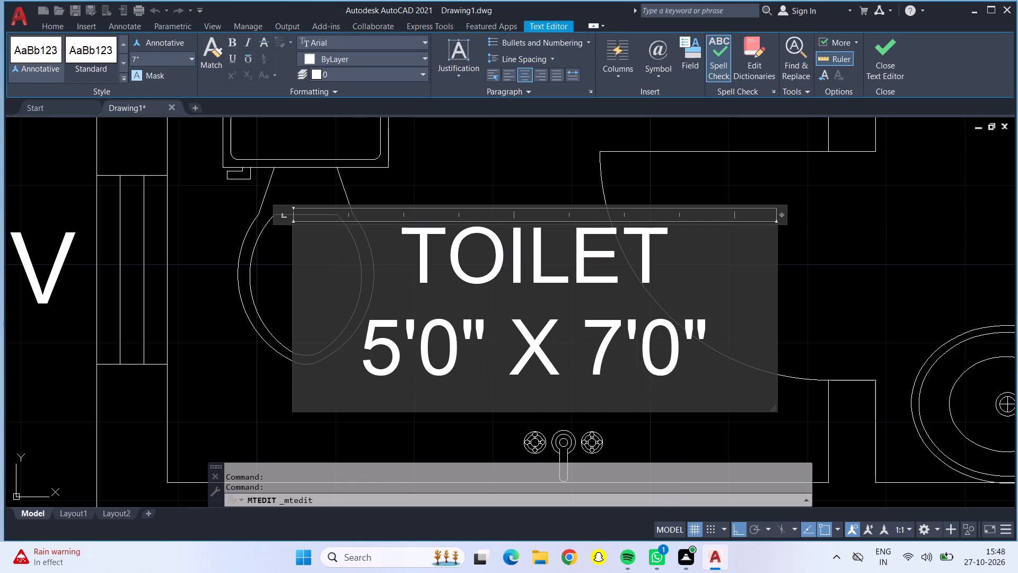
left_click(949, 241)
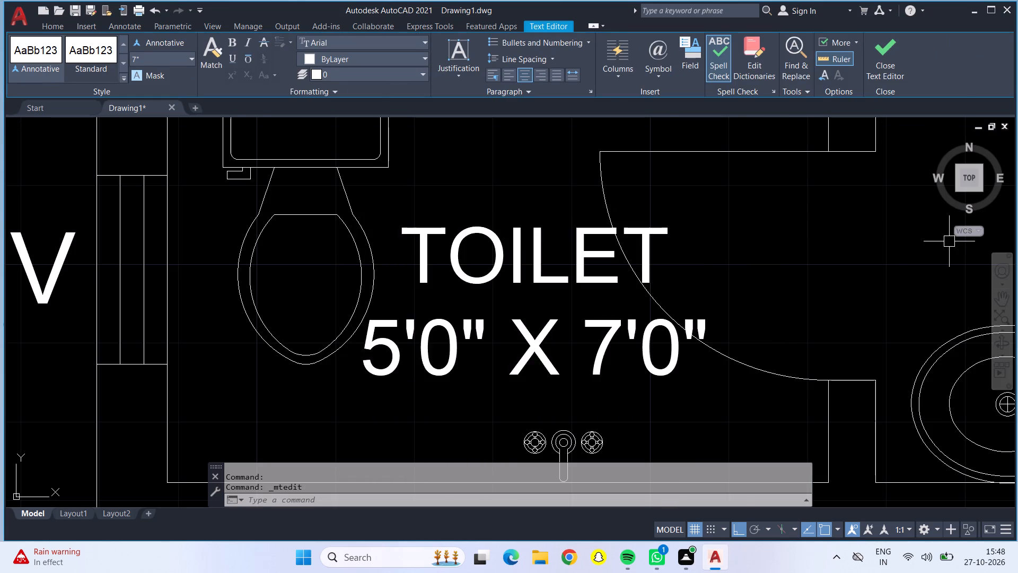
Review the room labels and dimensions across the whole floor plan, from the shop and parking to the upper toilets.
scroll(905, 252, "down", 2)
scroll(865, 274, "down", 1)
middle_click_drag(865, 274, 626, 284)
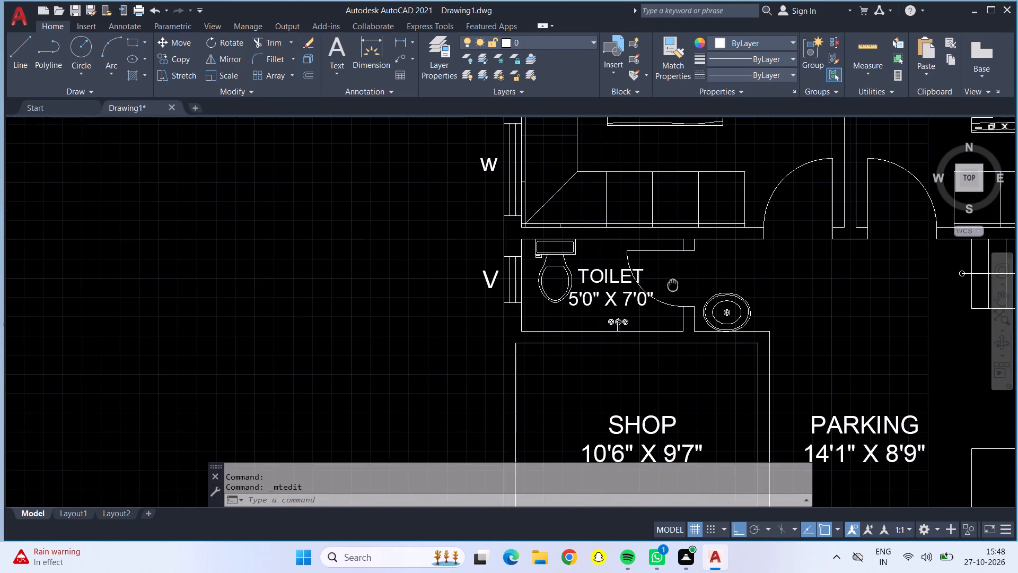
middle_click_drag(626, 284, 268, 272)
scroll(407, 270, "down", 2)
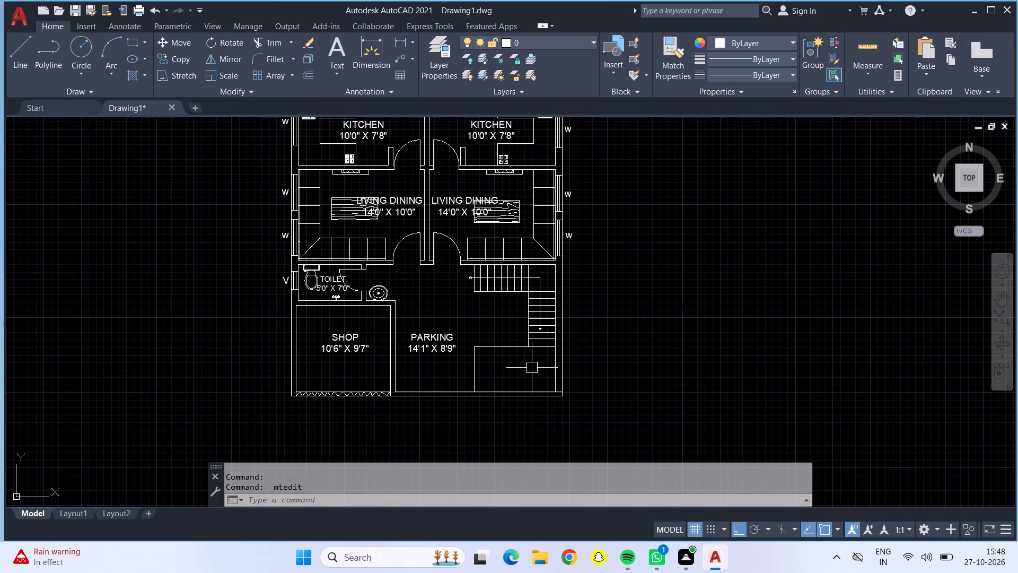
middle_click_drag(530, 368, 527, 395)
middle_click(527, 397)
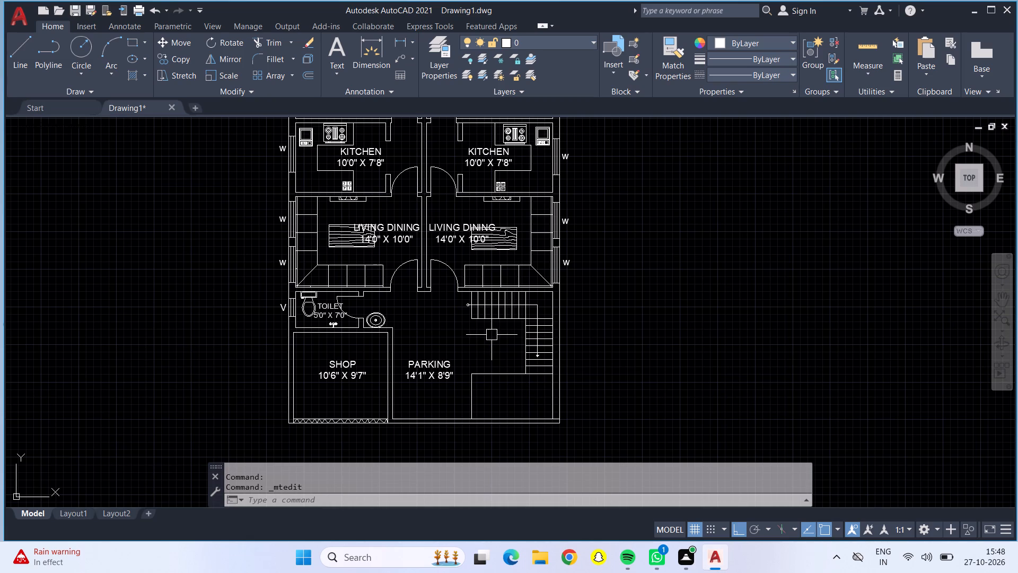
middle_click_drag(493, 341, 505, 383)
scroll(506, 384, "down", 1)
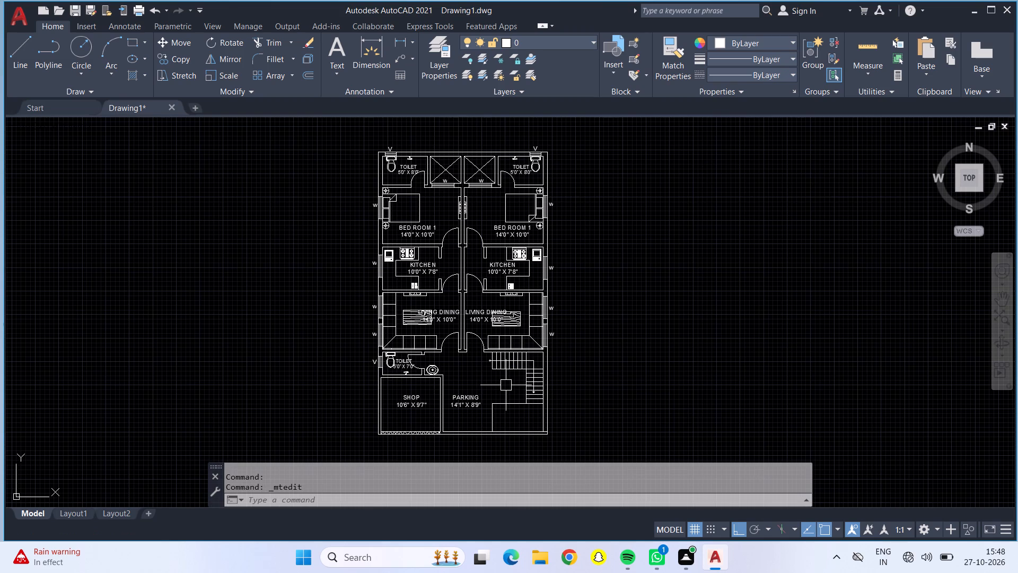
middle_click_drag(609, 369, 609, 352)
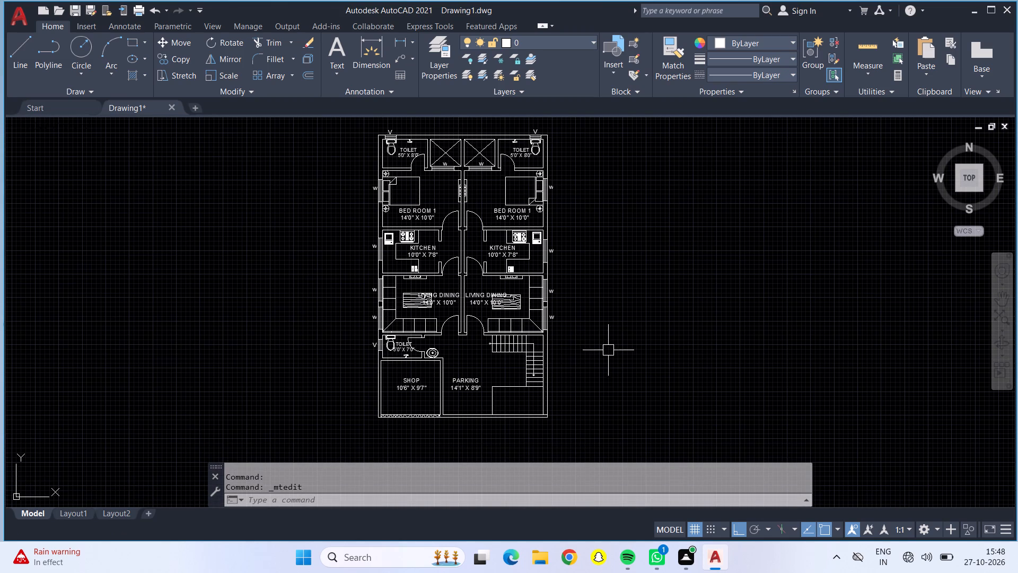
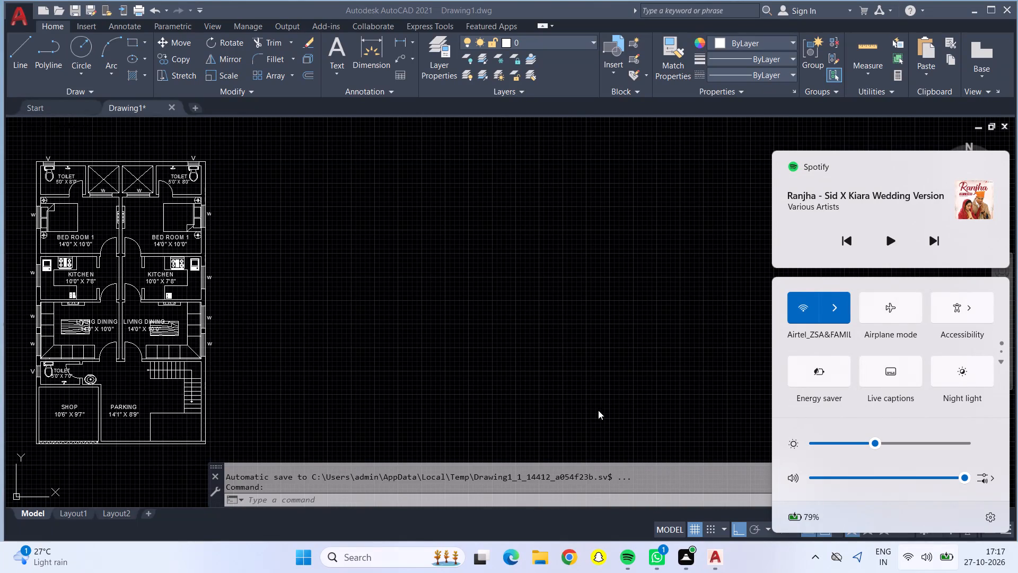
Draw a closed 30' by 50' rectangular outline with the Line tool, beside the existing floor plan.
left_click(459, 350)
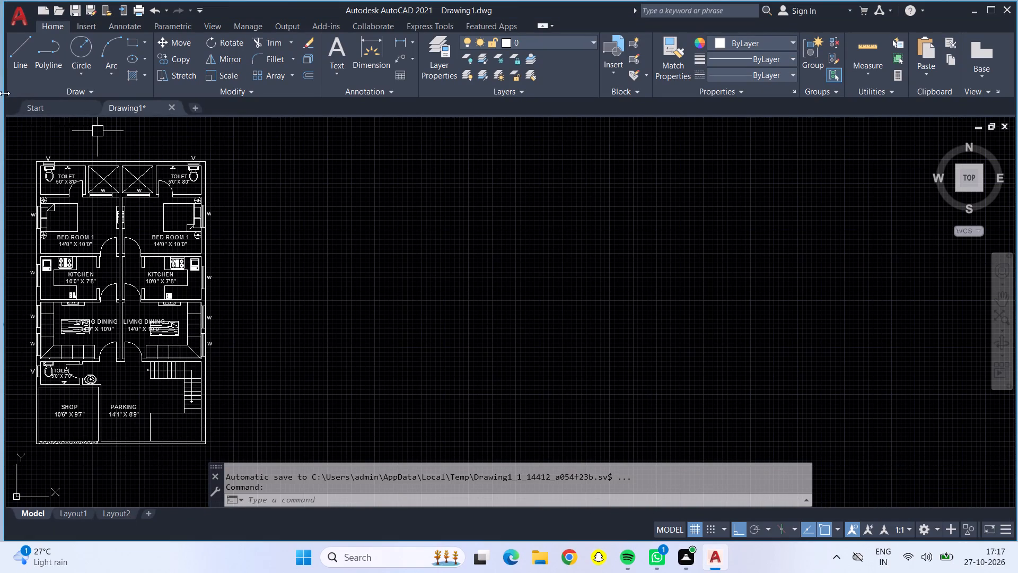
left_click(10, 59)
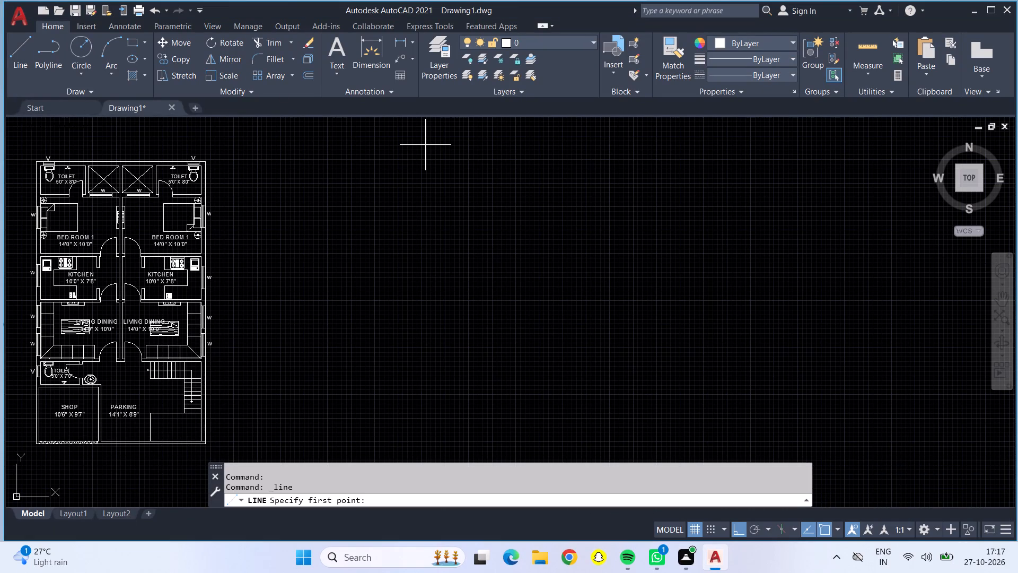
left_click(242, 162)
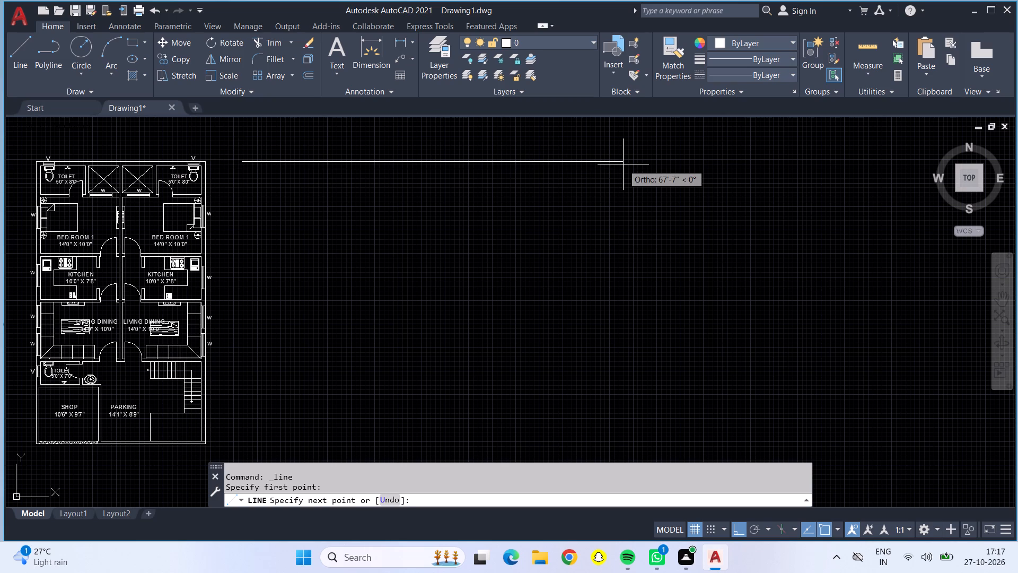
type("30'")
key("Return")
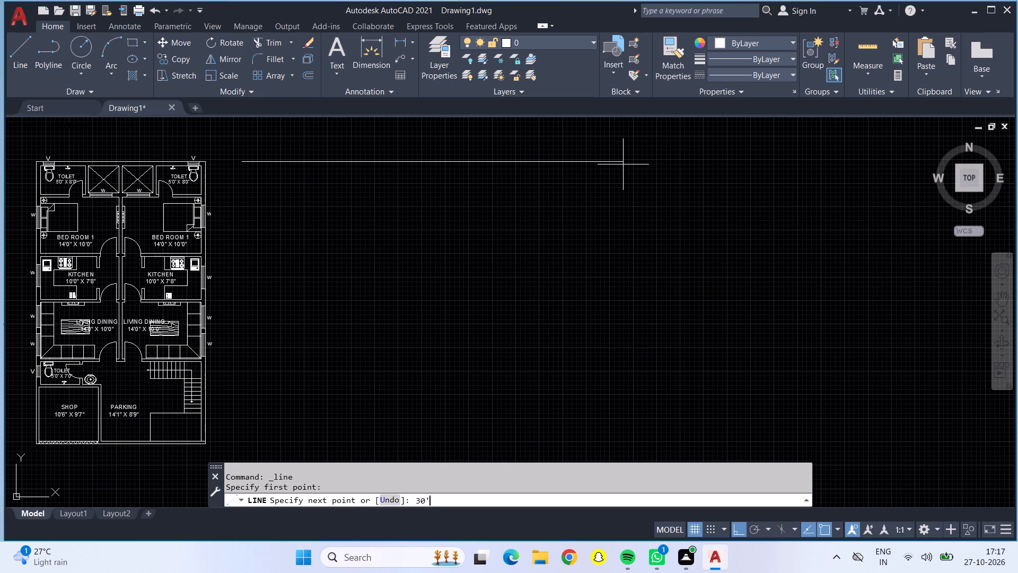
scroll(623, 164, "up", 1)
scroll(576, 220, "down", 2)
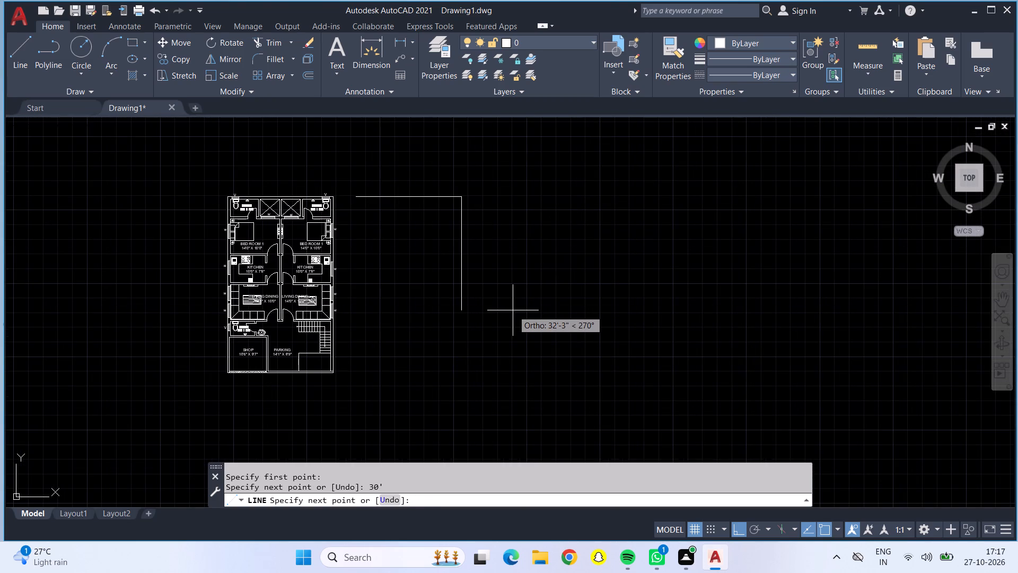
type("50'")
key("Return")
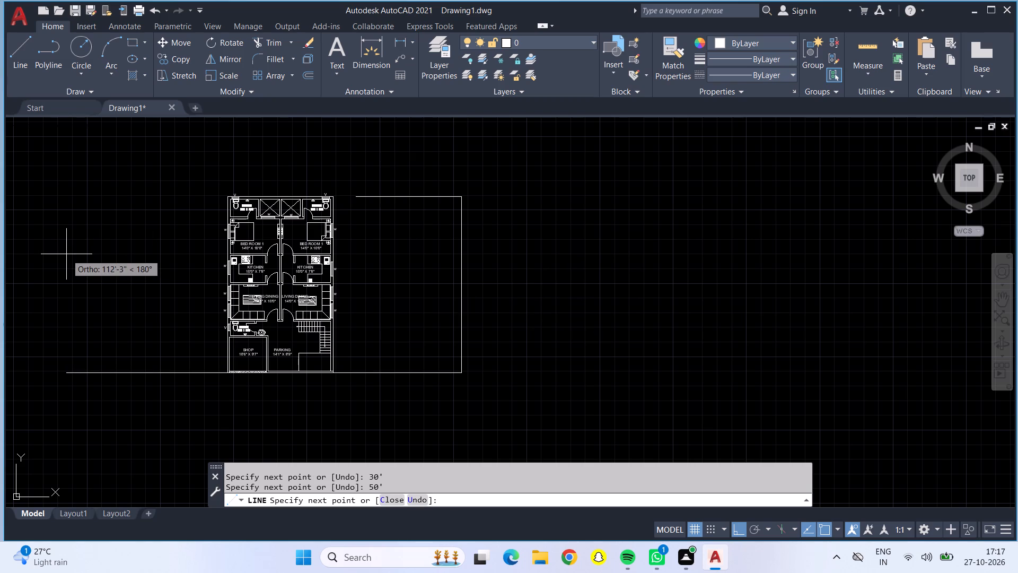
type("30'")
key("Return")
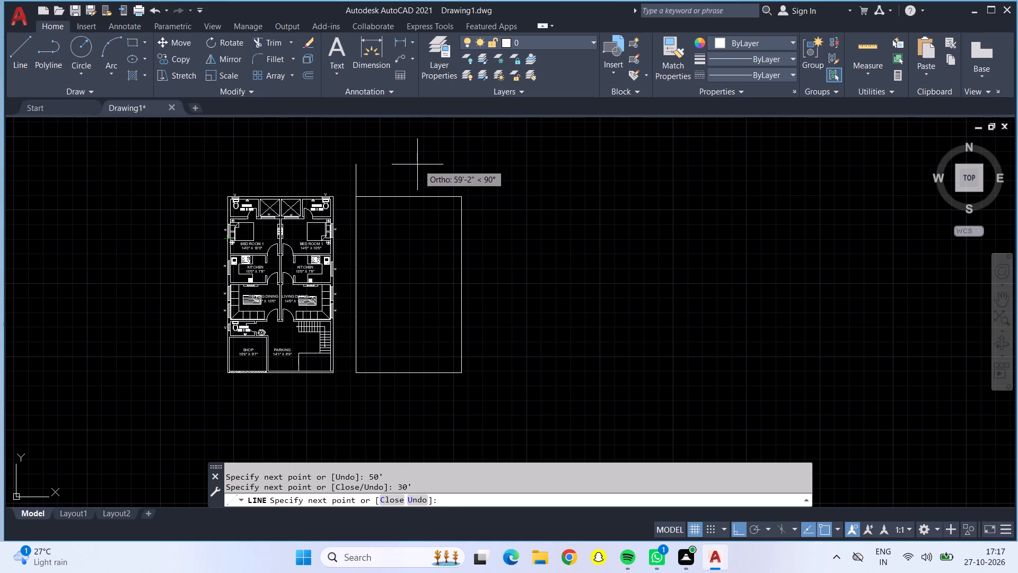
type("50'")
key("Return")
key("Escape")
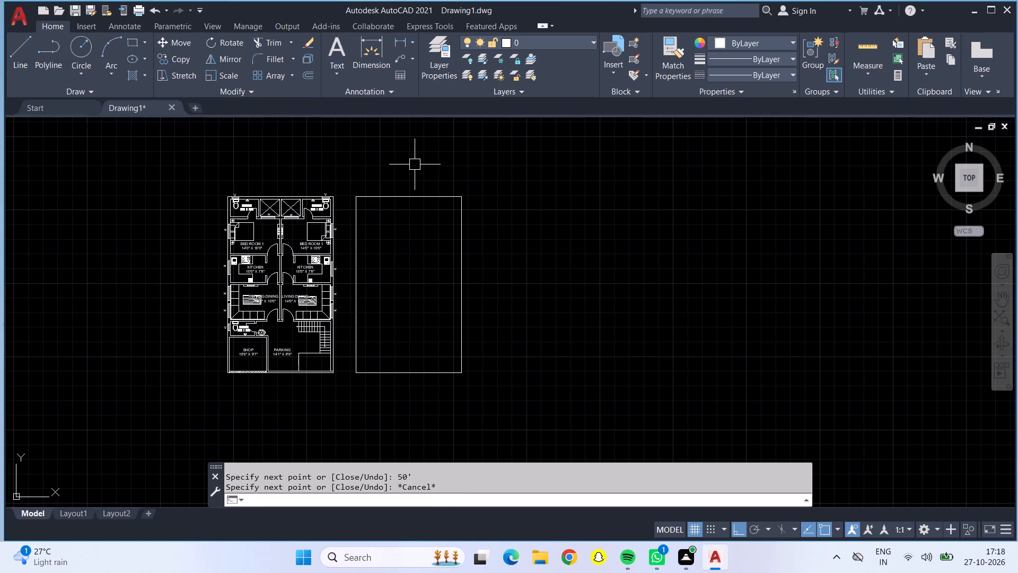
Offset all four sides of the new outline 9" inward to form the outer walls.
scroll(400, 254, "down", 1)
scroll(449, 290, "up", 1)
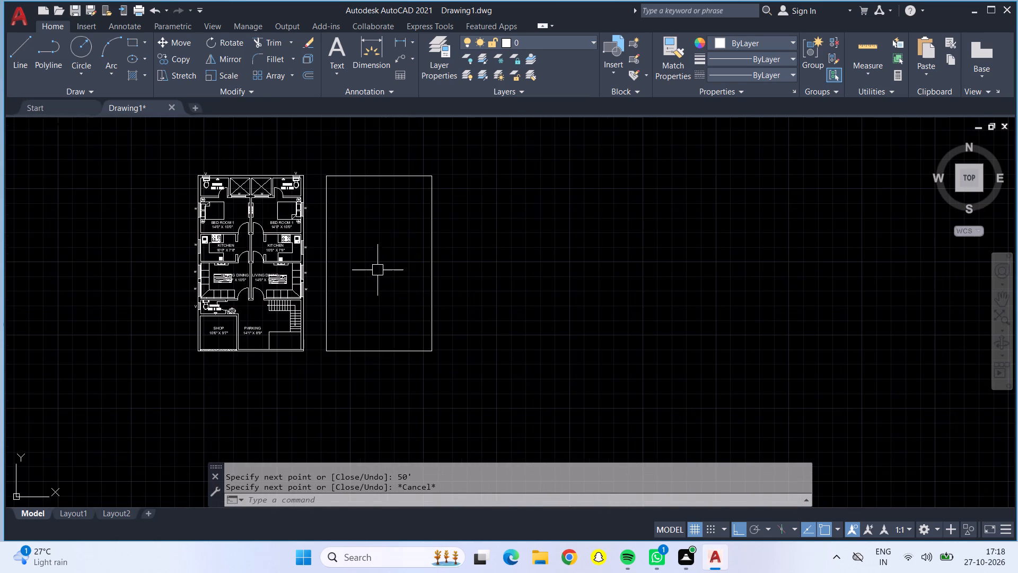
scroll(376, 270, "up", 1)
middle_click_drag(377, 263, 375, 317)
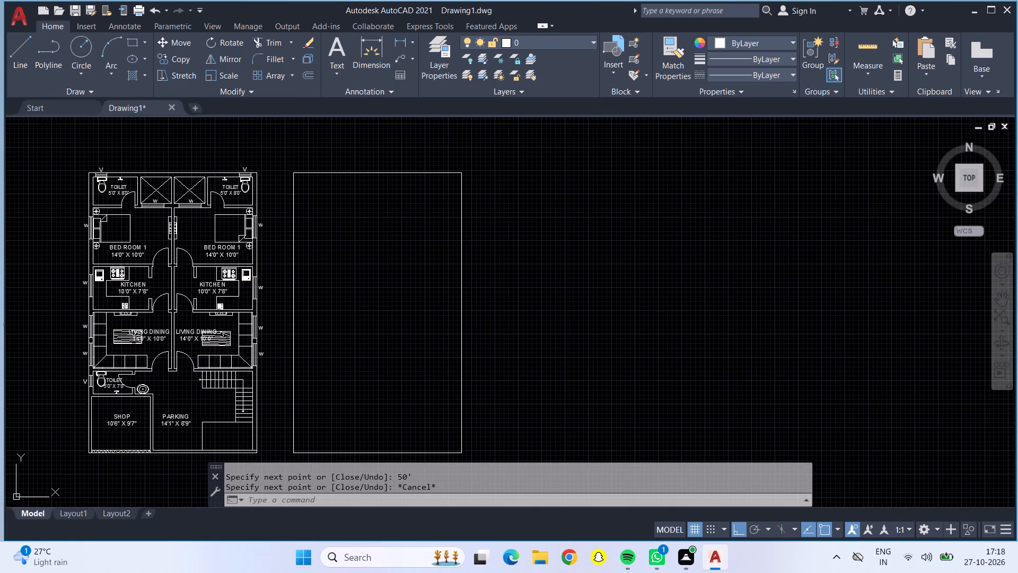
key("Escape")
key("o")
key("Return")
key("9")
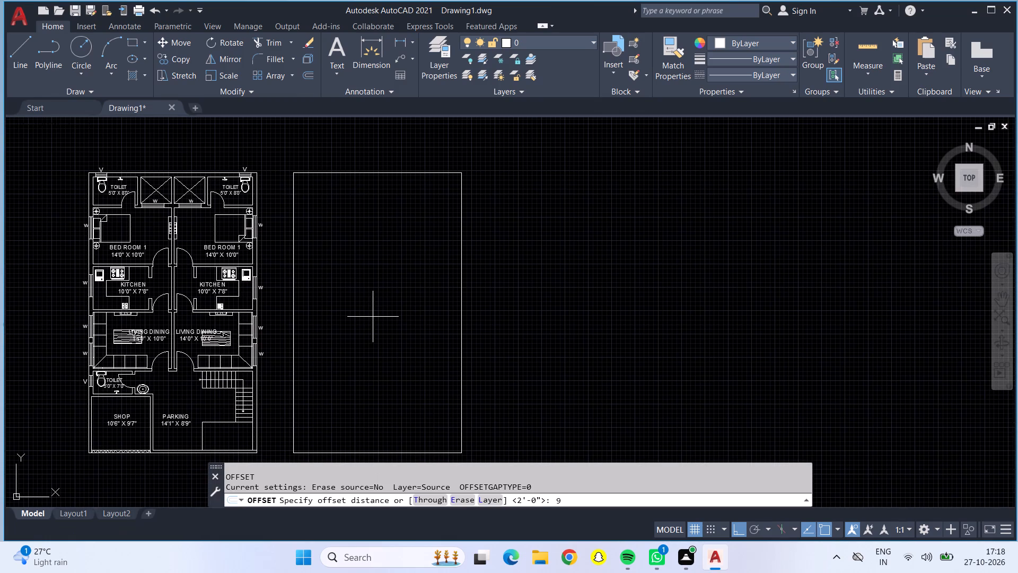
key("shift+quotedbl")
key("Return")
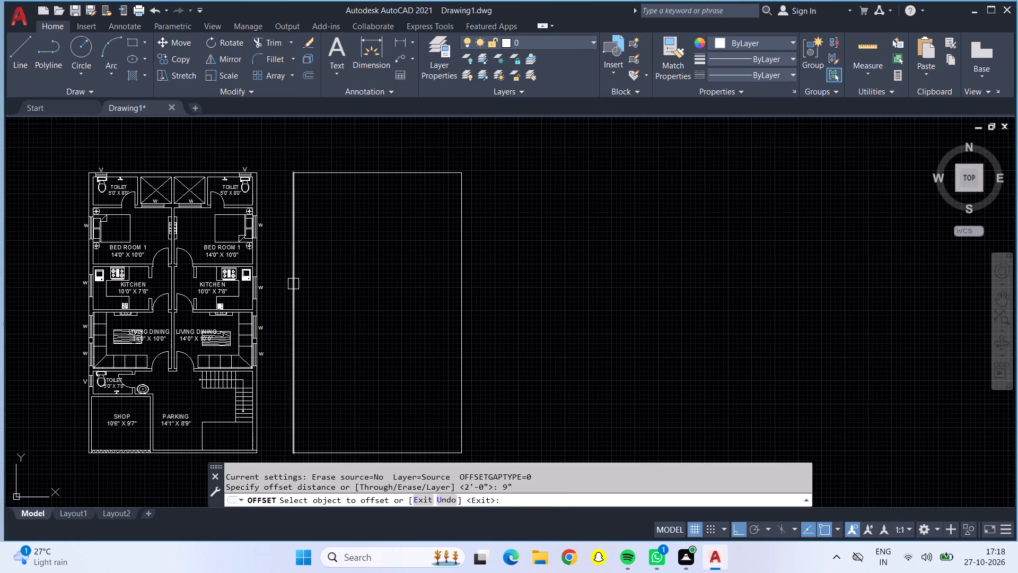
left_click(294, 295)
left_click_drag(321, 307, 323, 297)
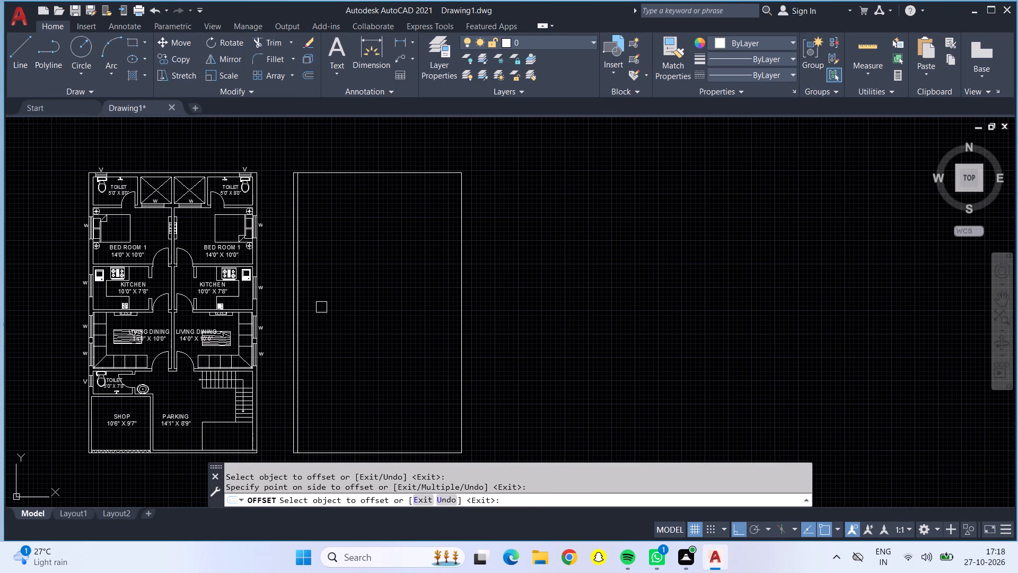
left_click(349, 173)
left_click_drag(355, 240, 360, 248)
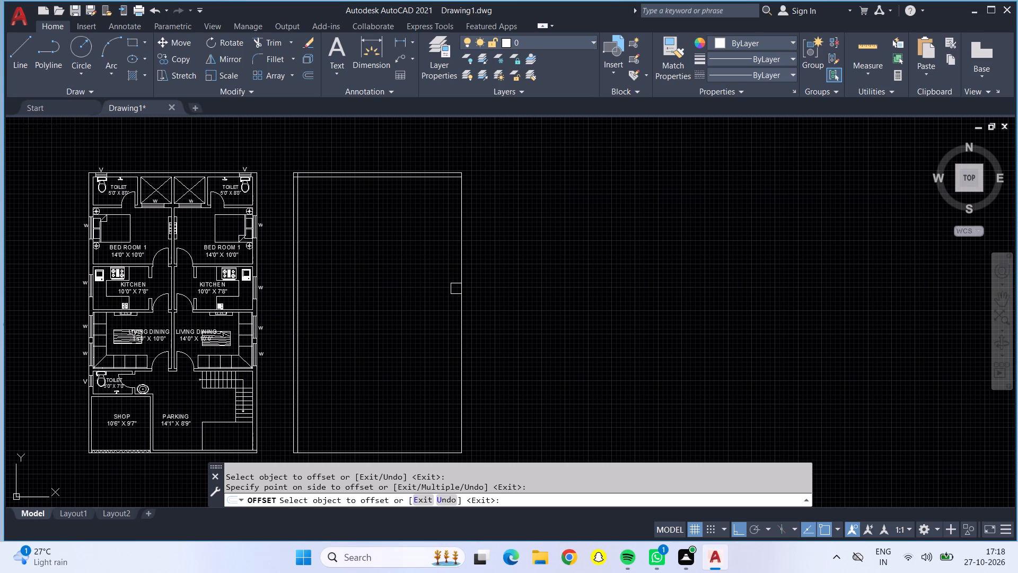
left_click(458, 290)
left_click(419, 268)
left_click_drag(411, 452, 410, 446)
left_click(407, 384)
key("Escape")
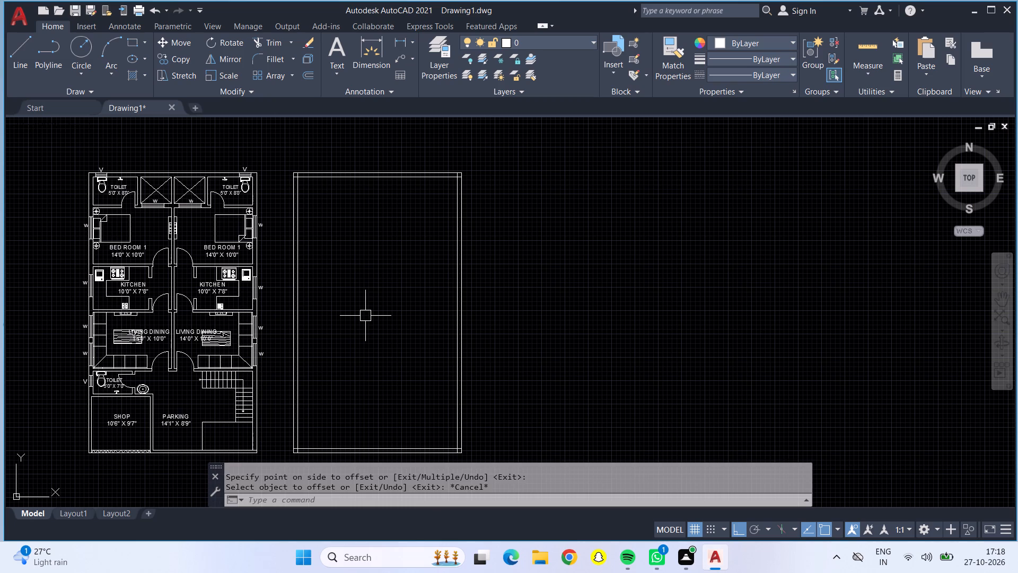
Offset the inner line of the new plan's top wall 5' downward.
key("o")
key("Return")
key("5")
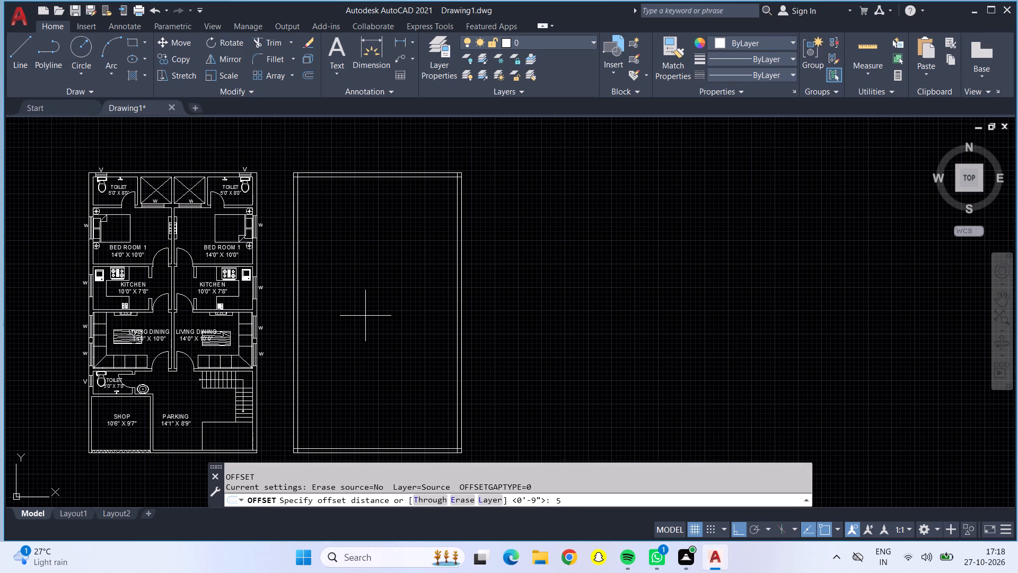
key("apostrophe")
key("Return")
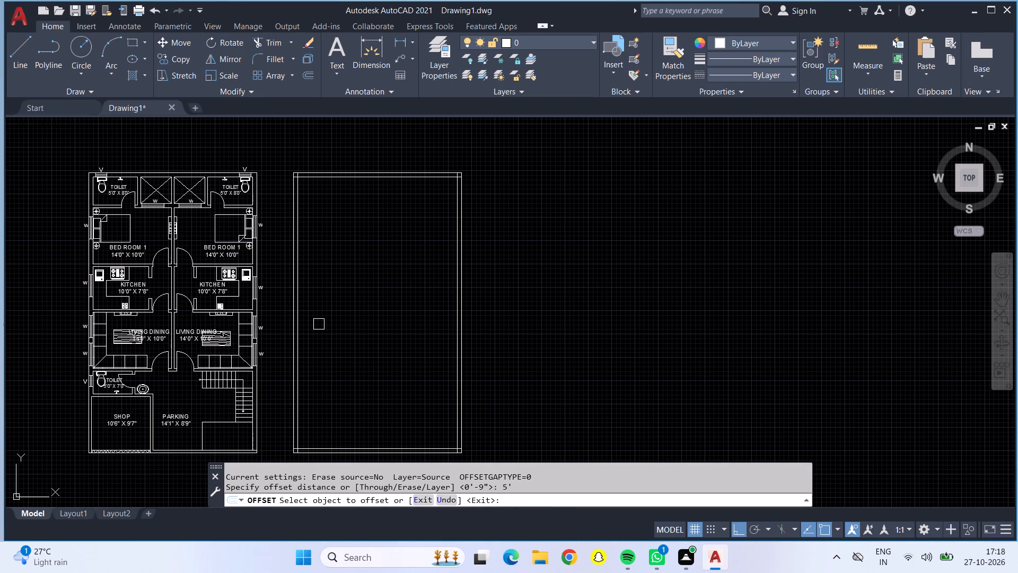
left_click(371, 180)
left_click(366, 203)
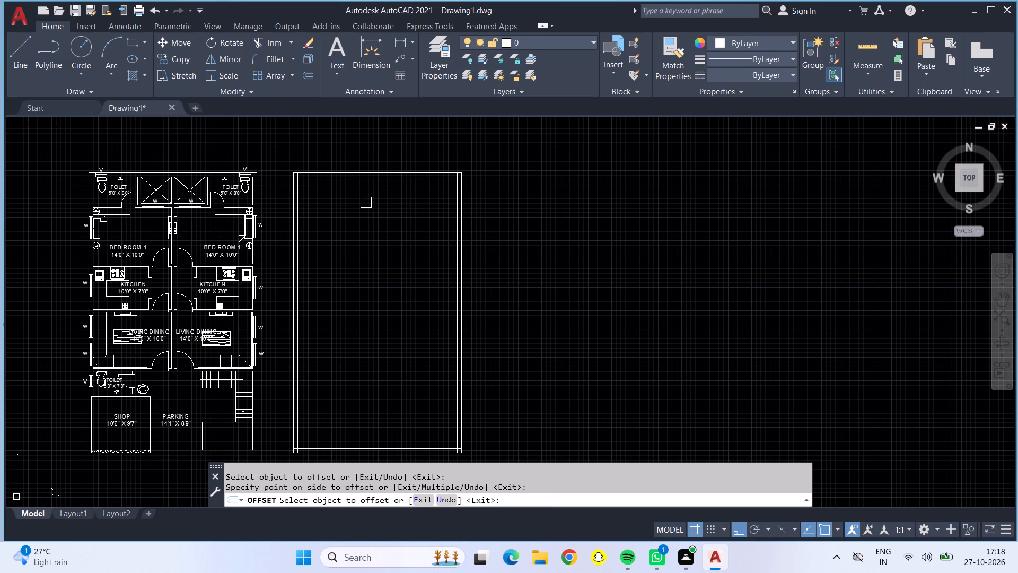
key("Escape")
Offset the new horizontal partition line 6" downward to give the partition wall its thickness.
key("o")
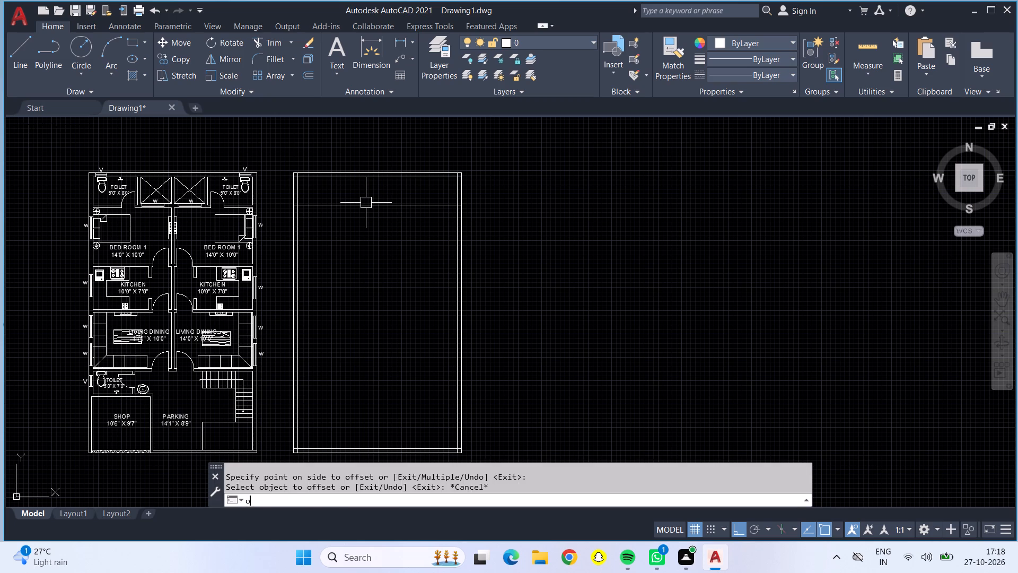
key("Return")
key("6")
key("shift+quotedbl")
key("Return")
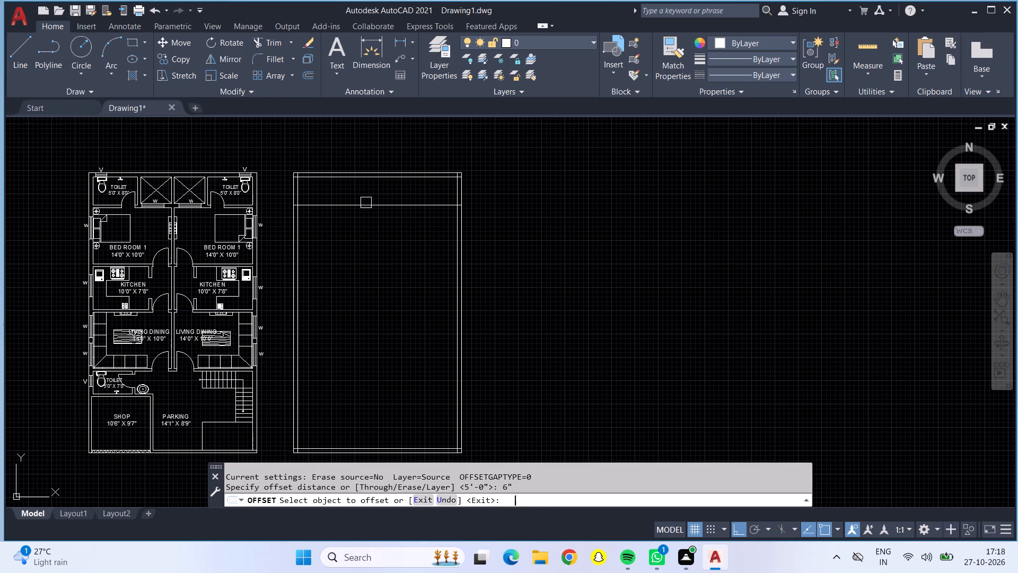
left_click(362, 204)
left_click(370, 251)
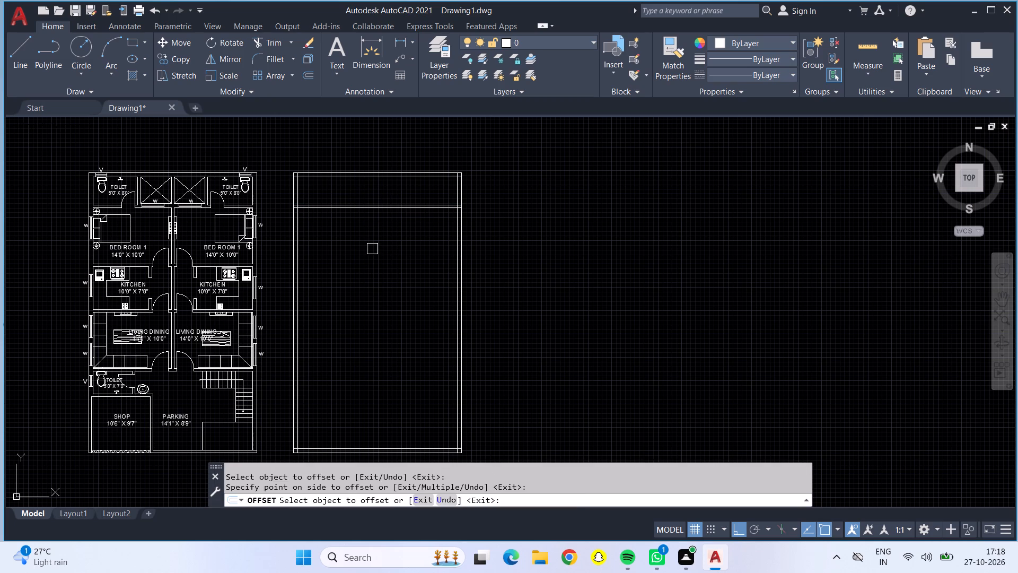
key("Escape")
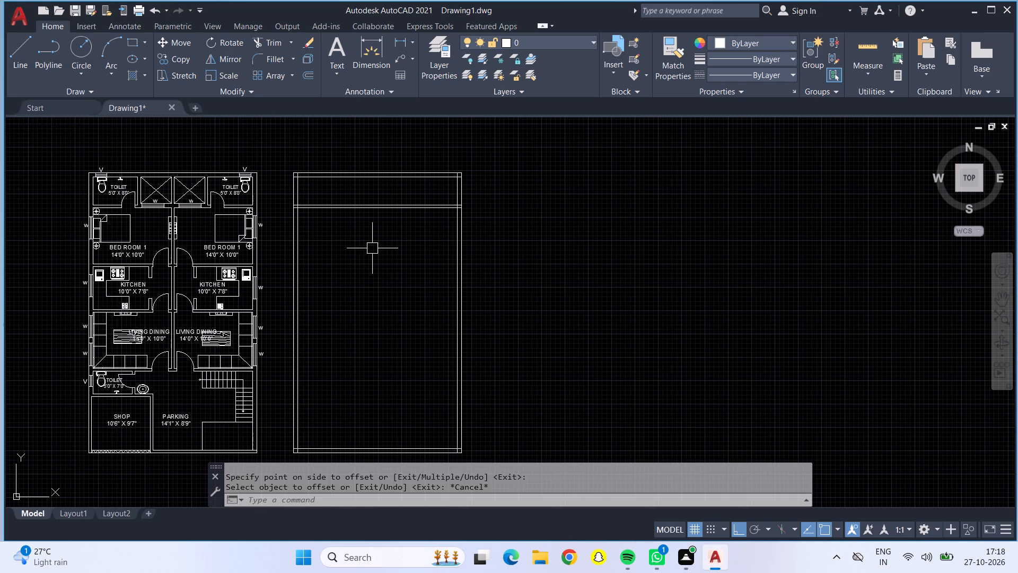
Offset the lower line of the first horizontal partition wall 12' downward.
key("o")
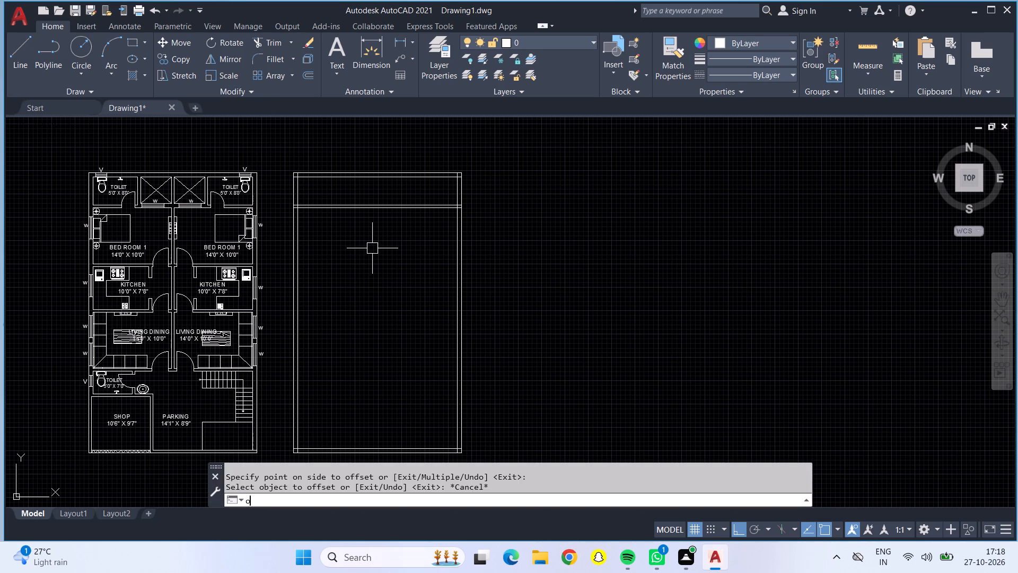
key("Return")
type("12'")
key("Return")
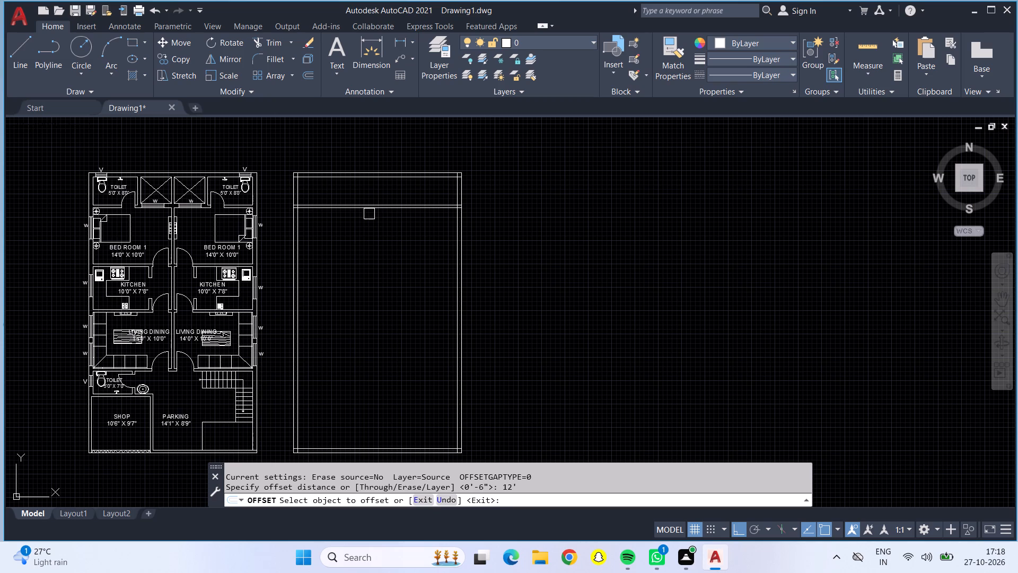
left_click(372, 211)
left_click(375, 250)
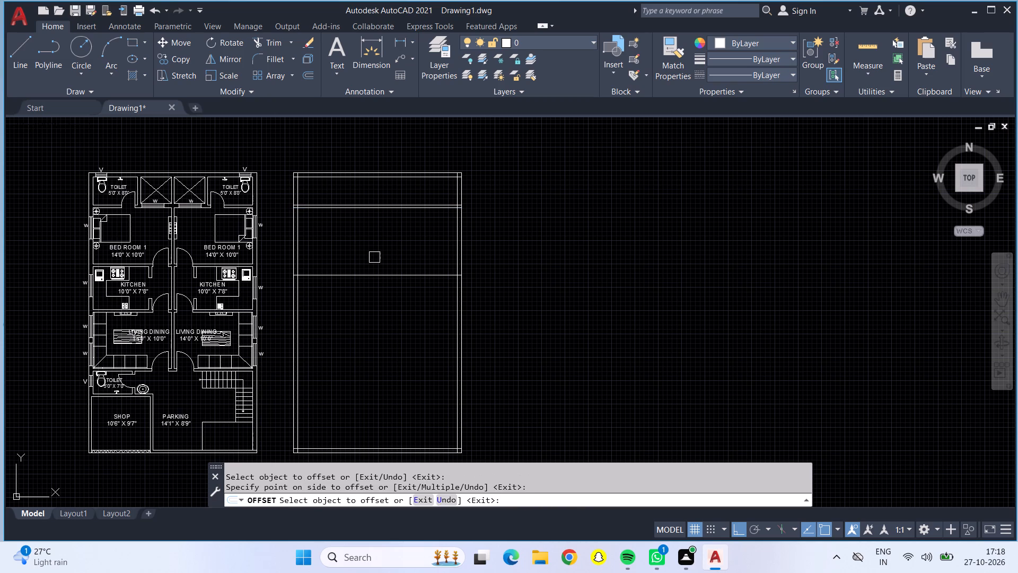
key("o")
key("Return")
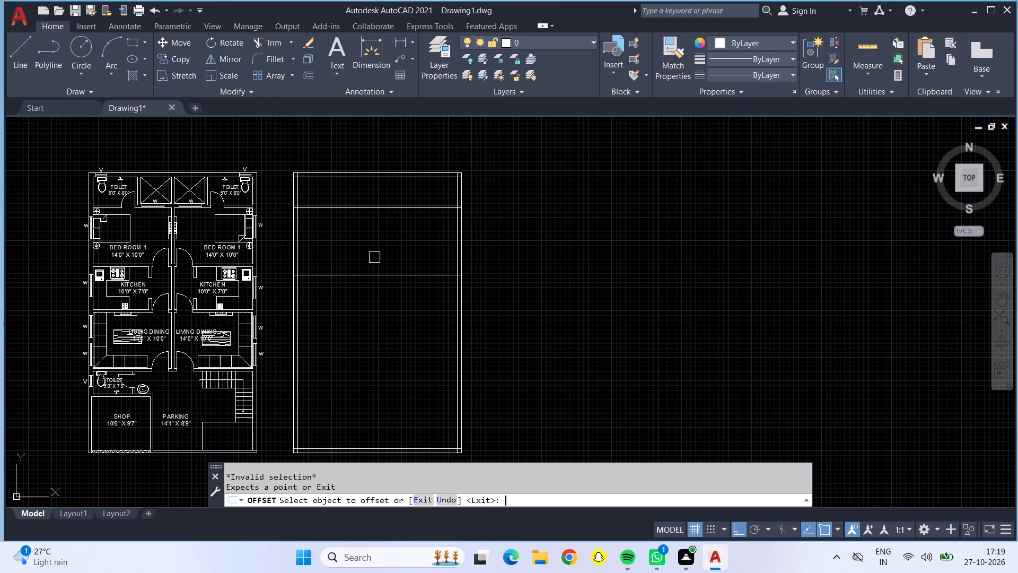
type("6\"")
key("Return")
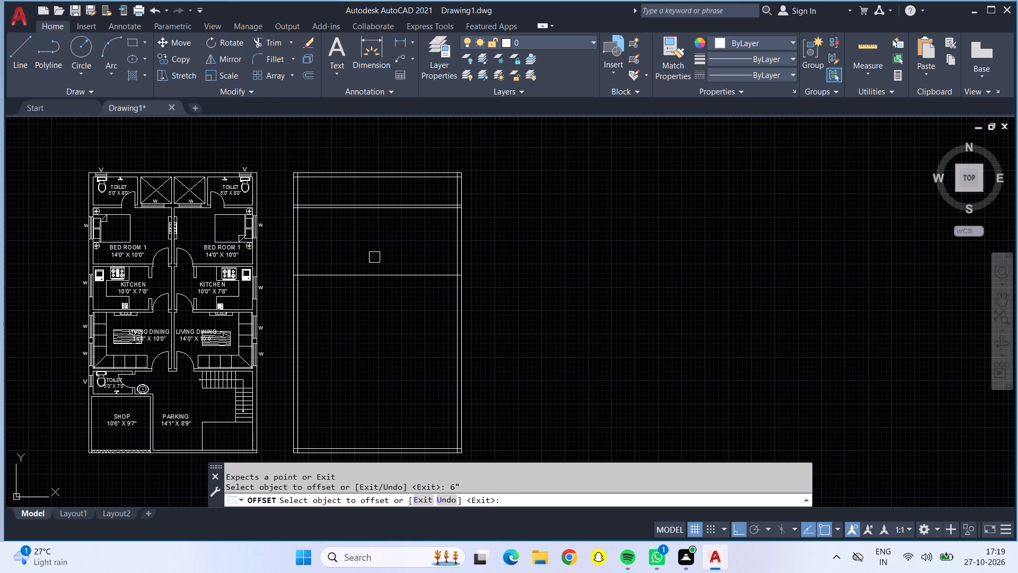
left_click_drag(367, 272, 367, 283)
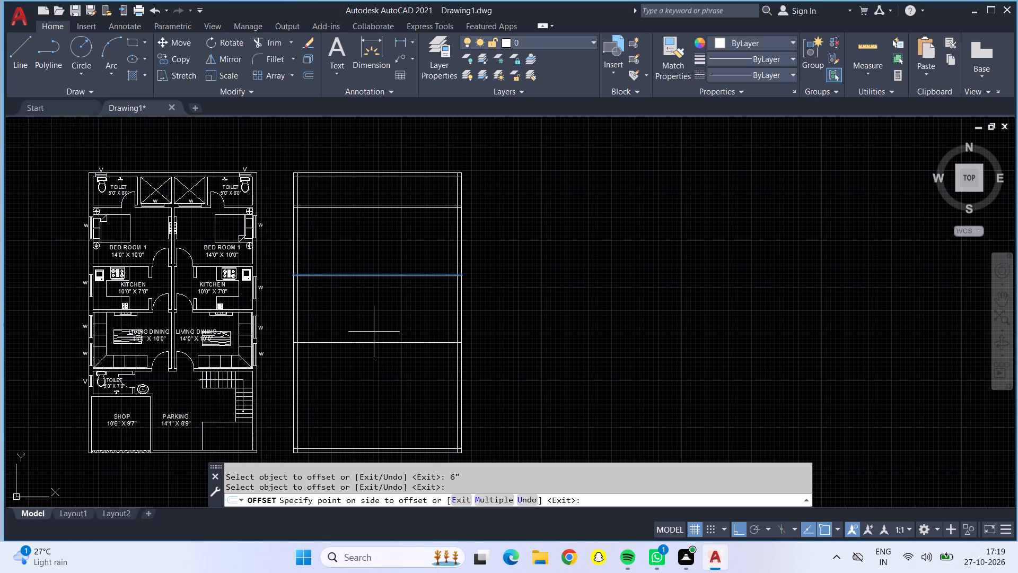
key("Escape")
Offset the lowest horizontal partition line 6" downward to form the second partition wall.
key("o")
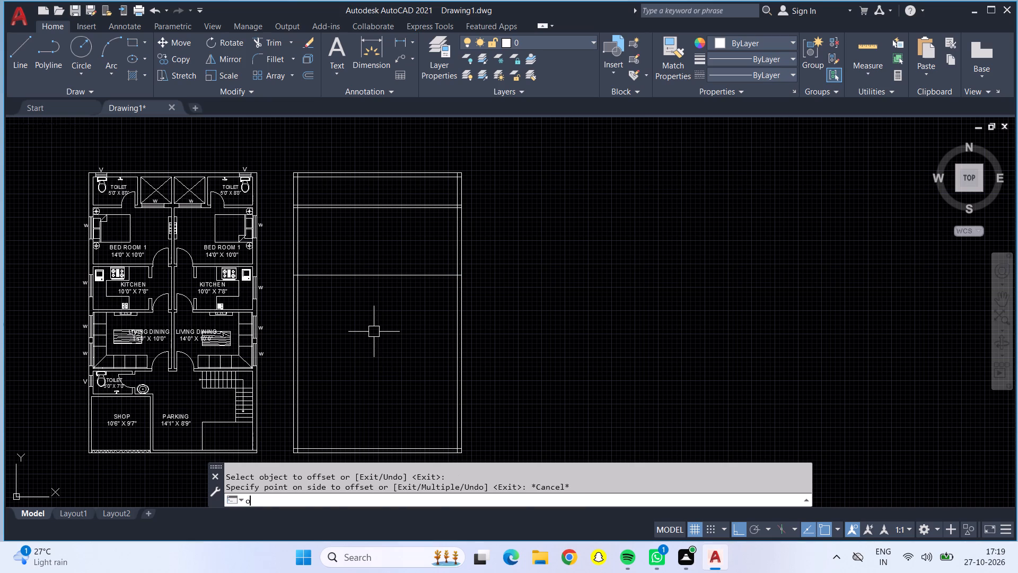
key("Return")
key("6")
key("shift+quotedbl")
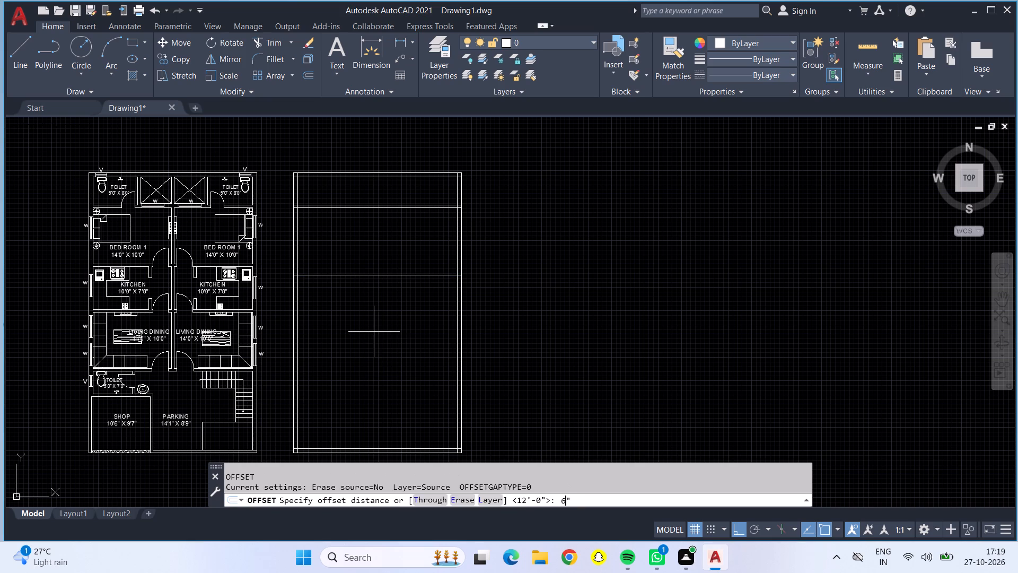
key("Return")
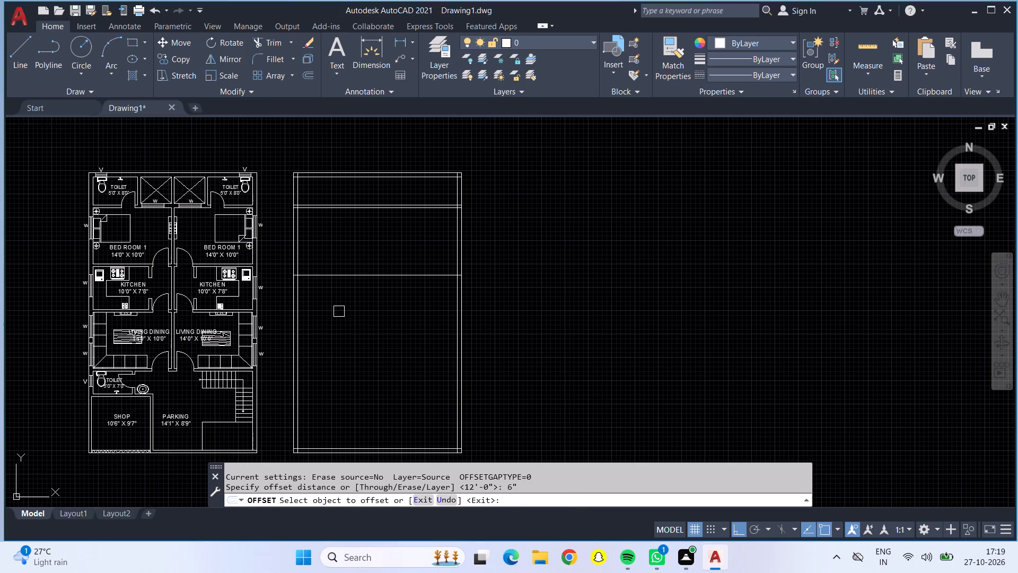
left_click(342, 275)
left_click(348, 330)
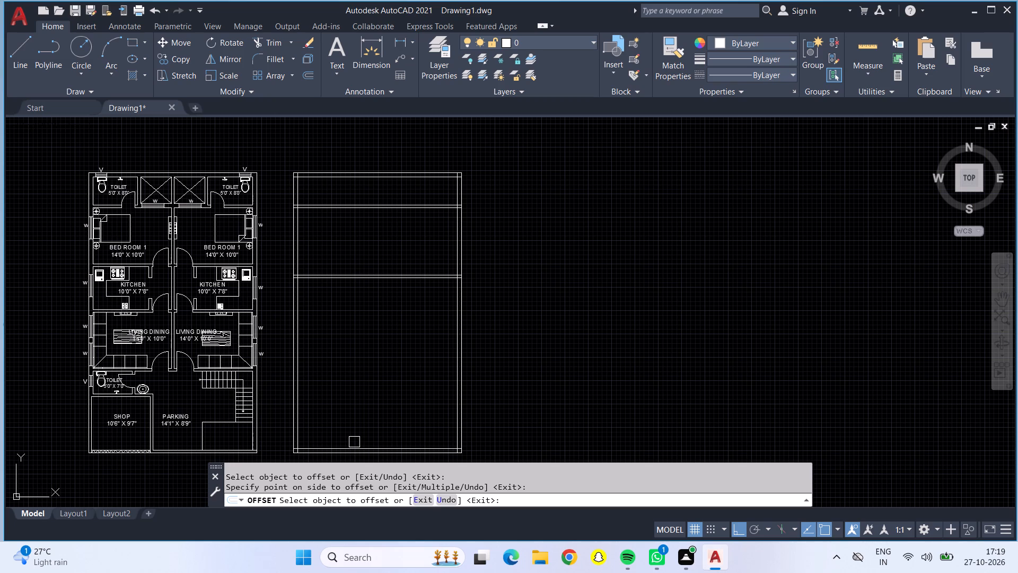
Offset the lower line of the new plan's second horizontal partition wall 5' downward.
key("Escape")
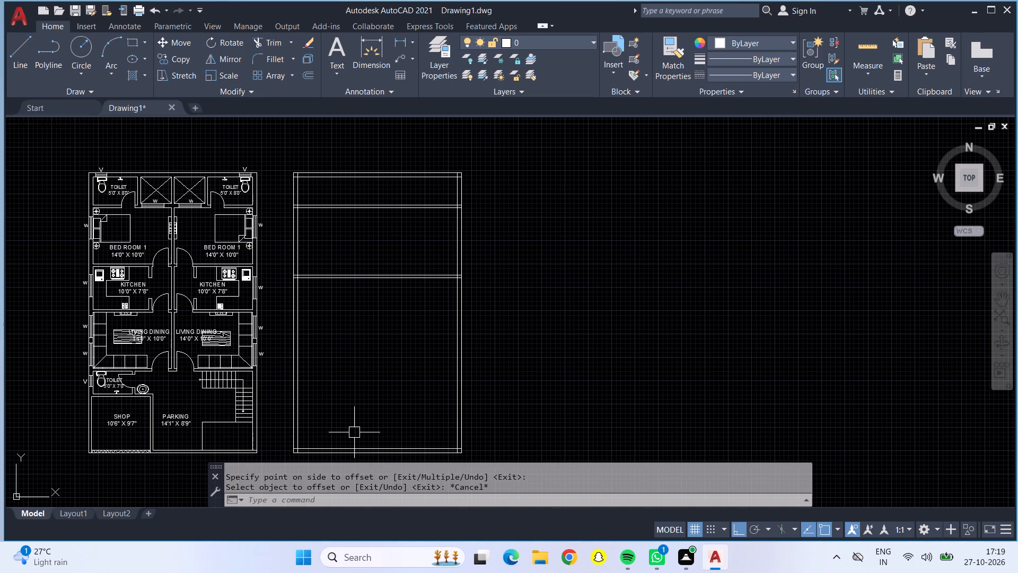
key("o")
key("Return")
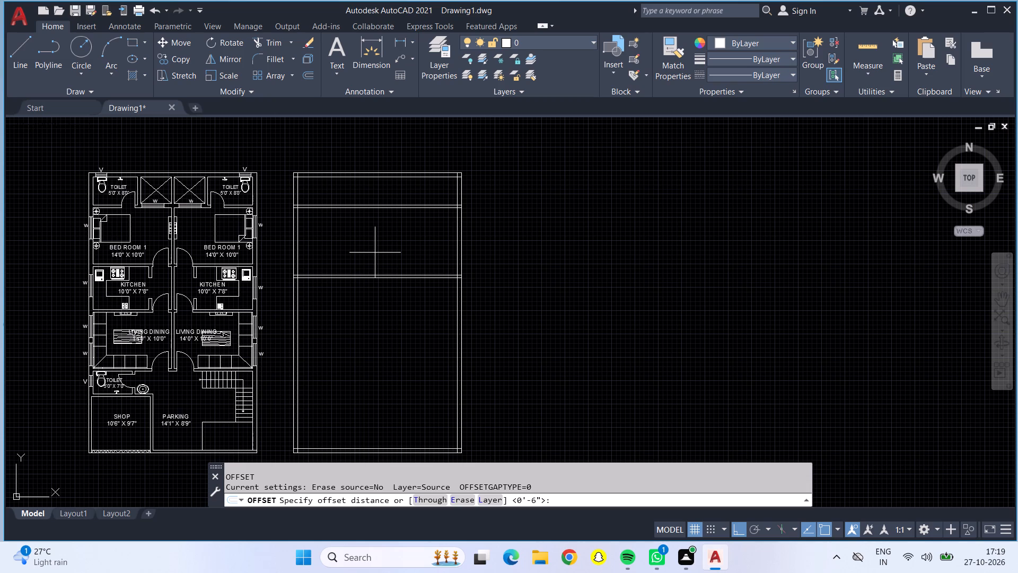
type("5'")
key("Return")
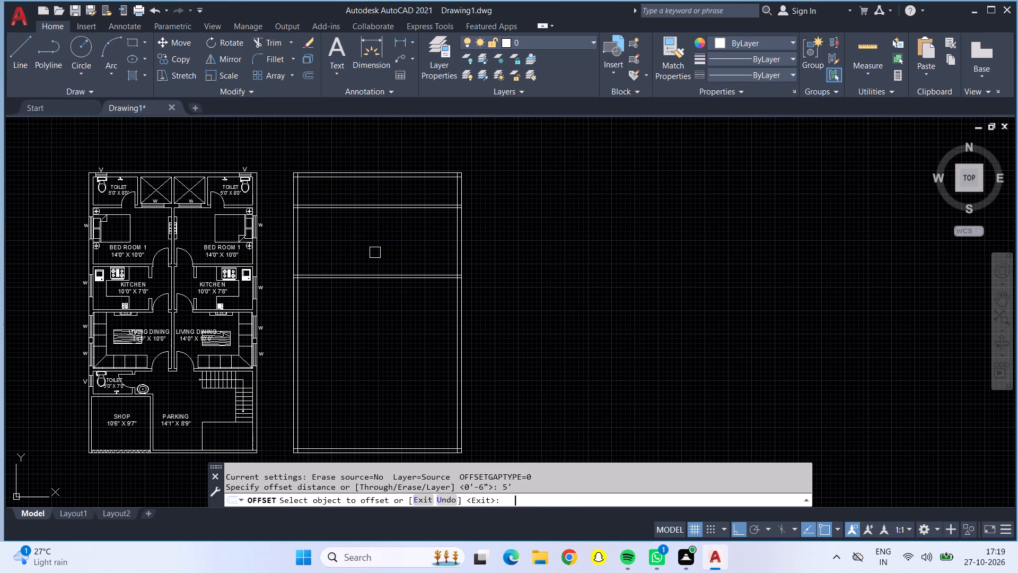
left_click(324, 283)
left_click(335, 350)
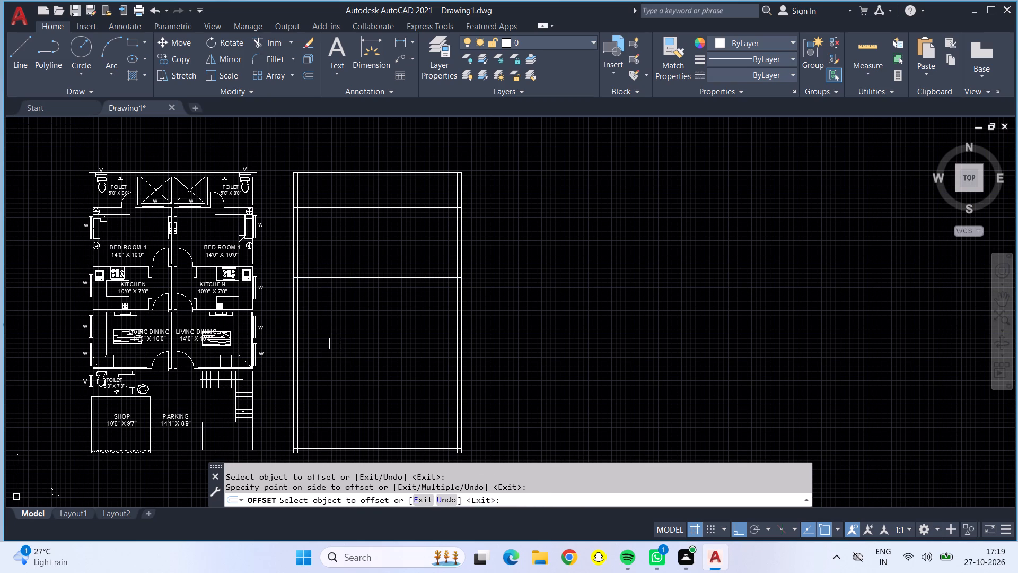
key("Escape")
Offset the inner line of the new plan's left outer wall 6' inward to start a vertical partition.
key("o")
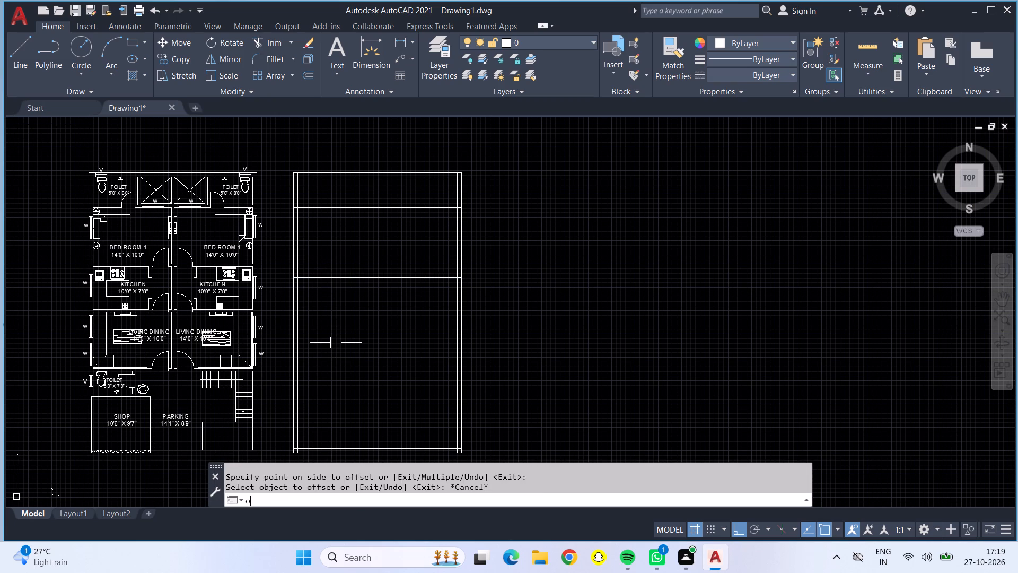
key("Return")
key("6")
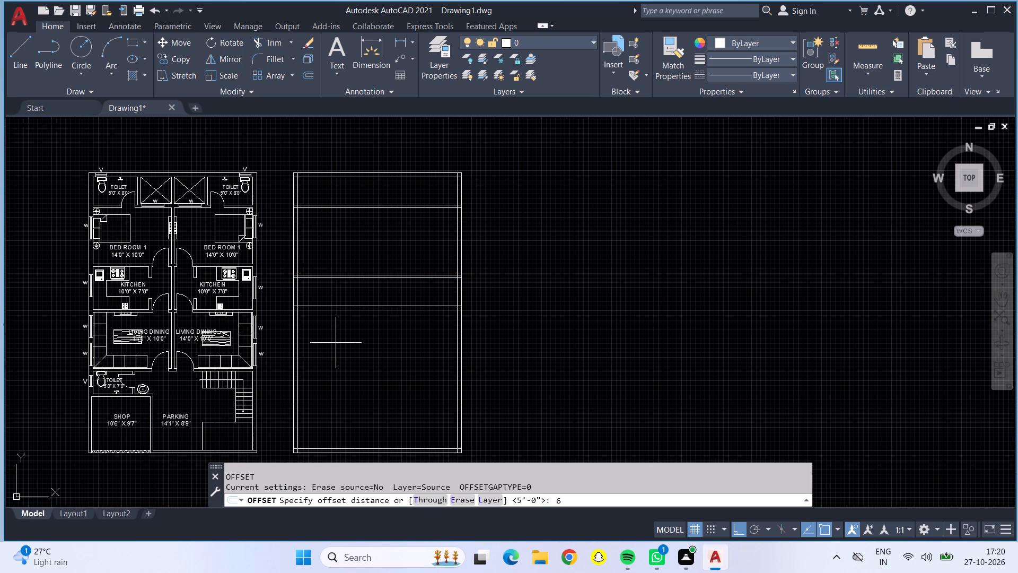
key("apostrophe")
key("Return")
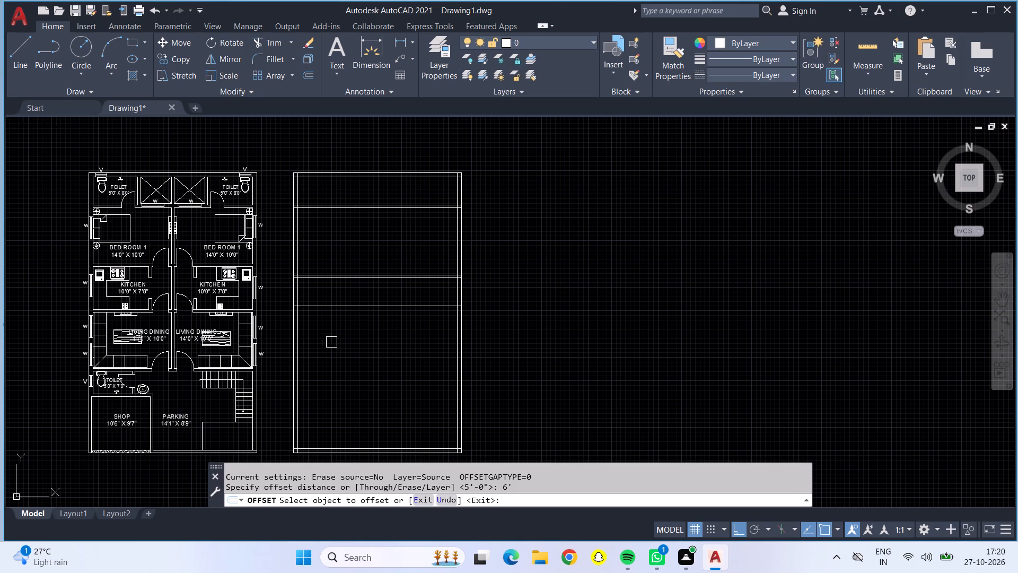
left_click_drag(300, 332, 314, 336)
left_click(374, 364)
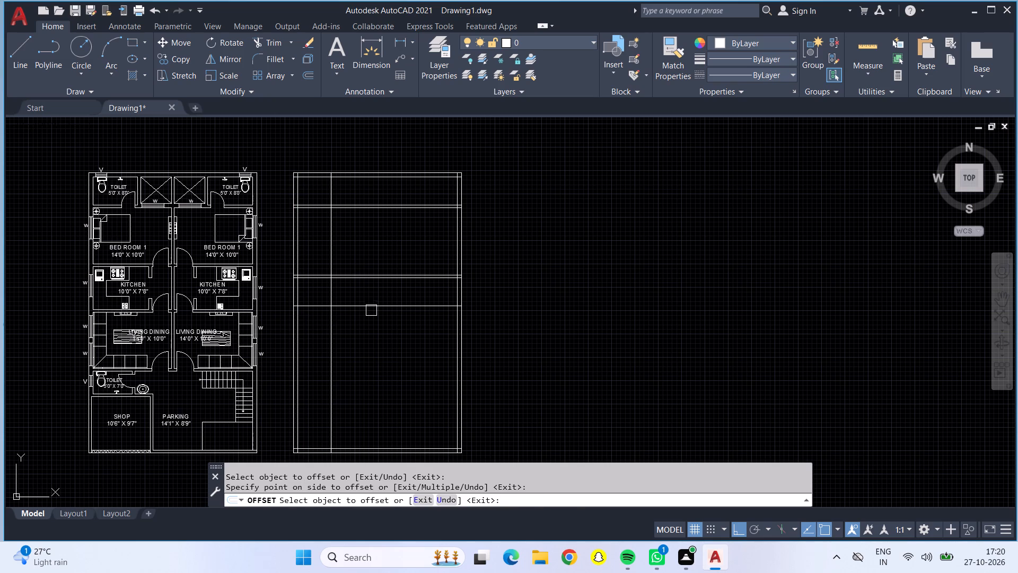
key("Escape")
Offset the new vertical partition line 6" to its right and the lowest horizontal partition line 6" downward for wall thickness.
key("o")
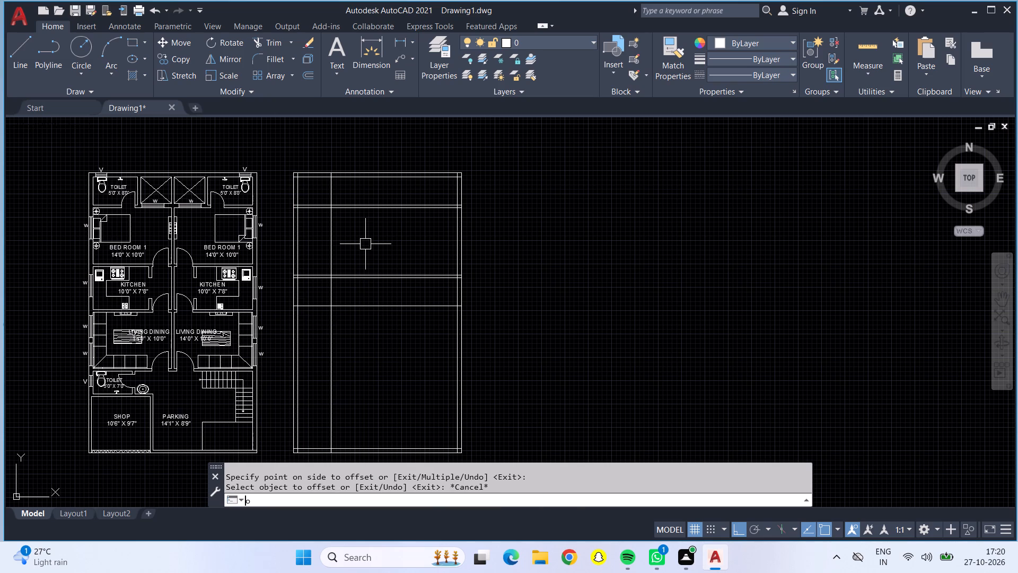
key("Return")
key("6")
key("shift+quotedbl")
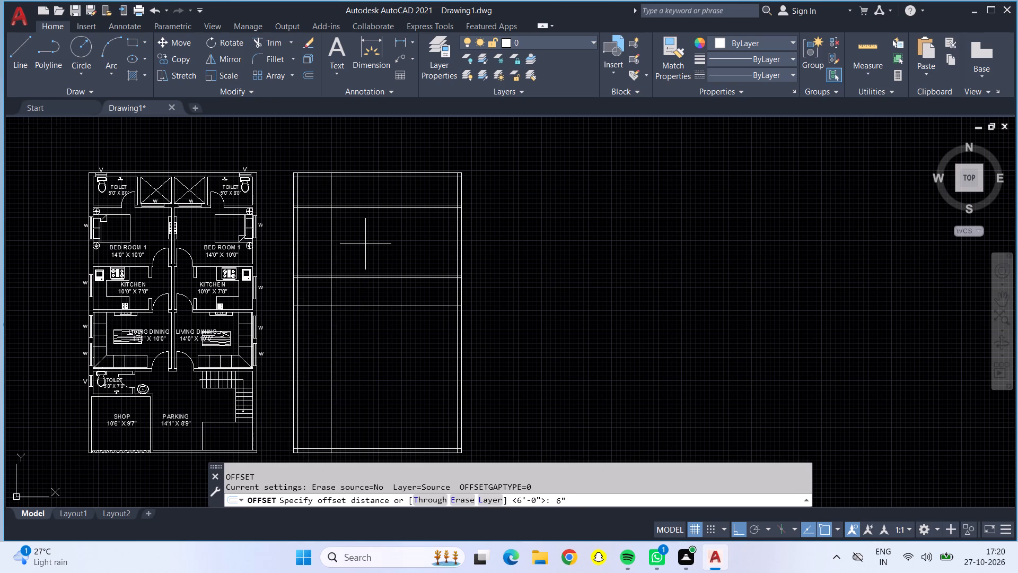
key("Return")
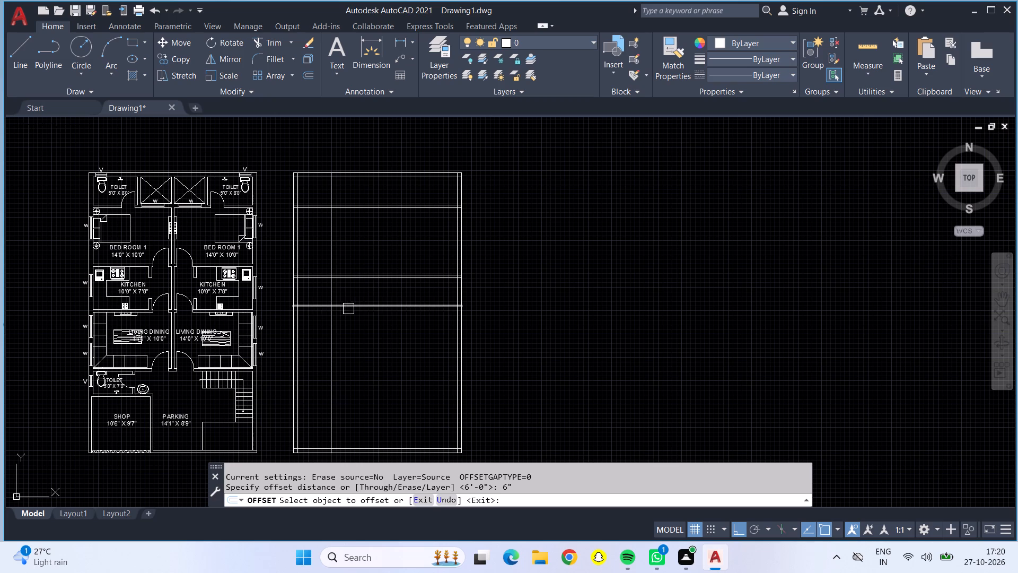
left_click(326, 346)
left_click(356, 368)
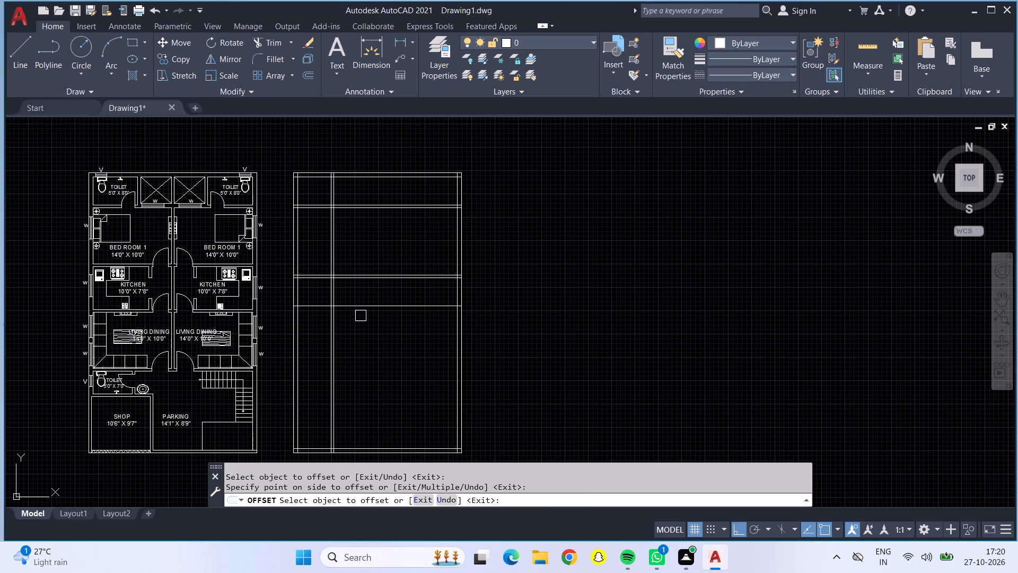
left_click_drag(362, 306, 361, 318)
left_click(358, 364)
key("Escape")
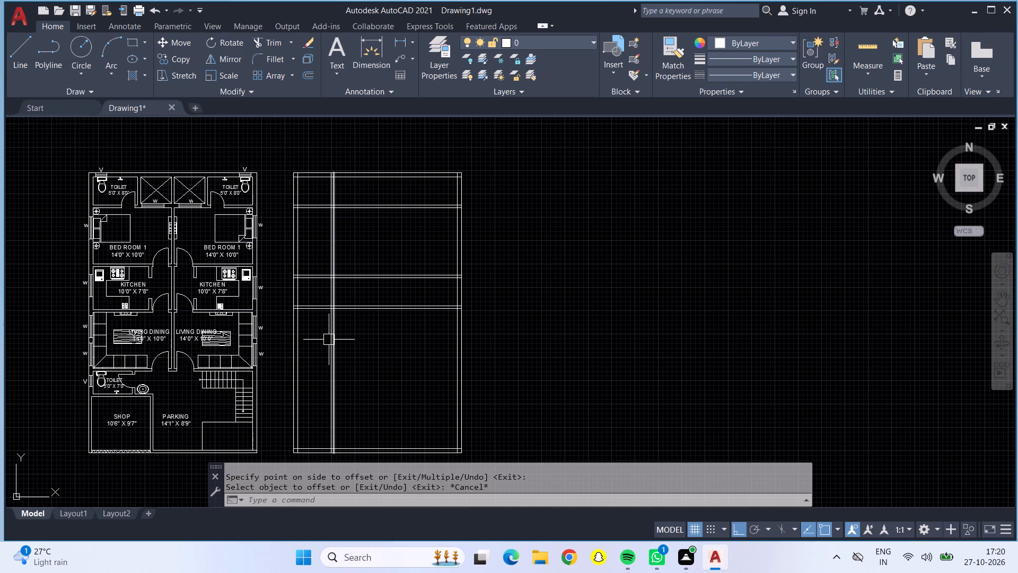
key("Escape")
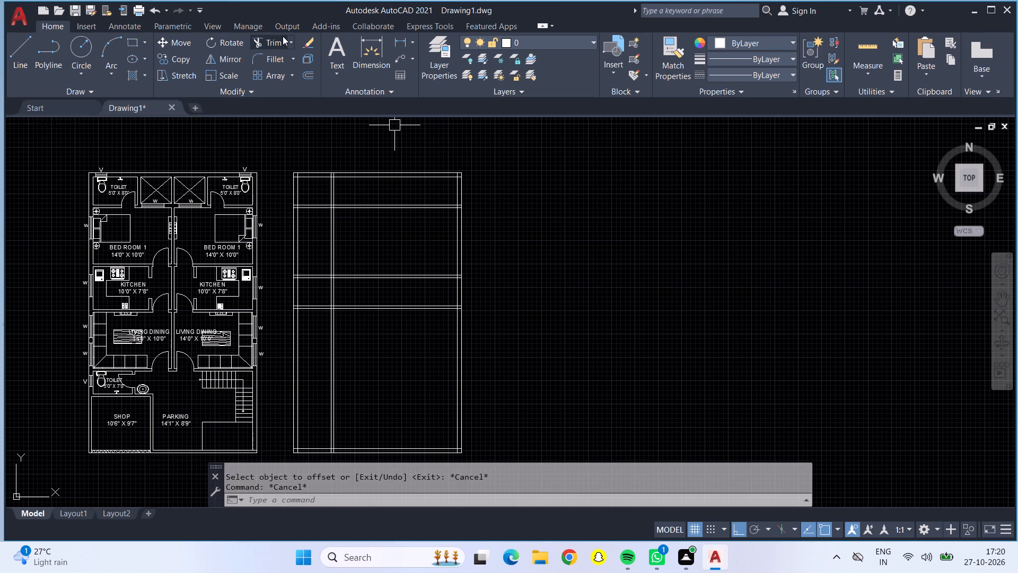
Trim the vertical partition lines in every bay except the one between the second and third horizontal partitions.
left_click(283, 36)
key("Escape")
left_click(275, 40)
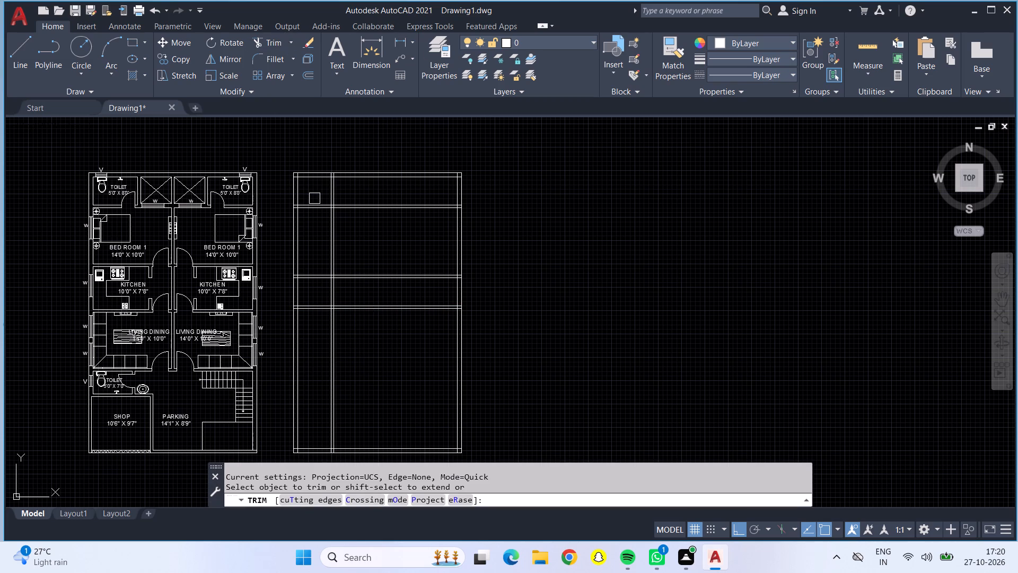
left_click_drag(321, 189, 348, 191)
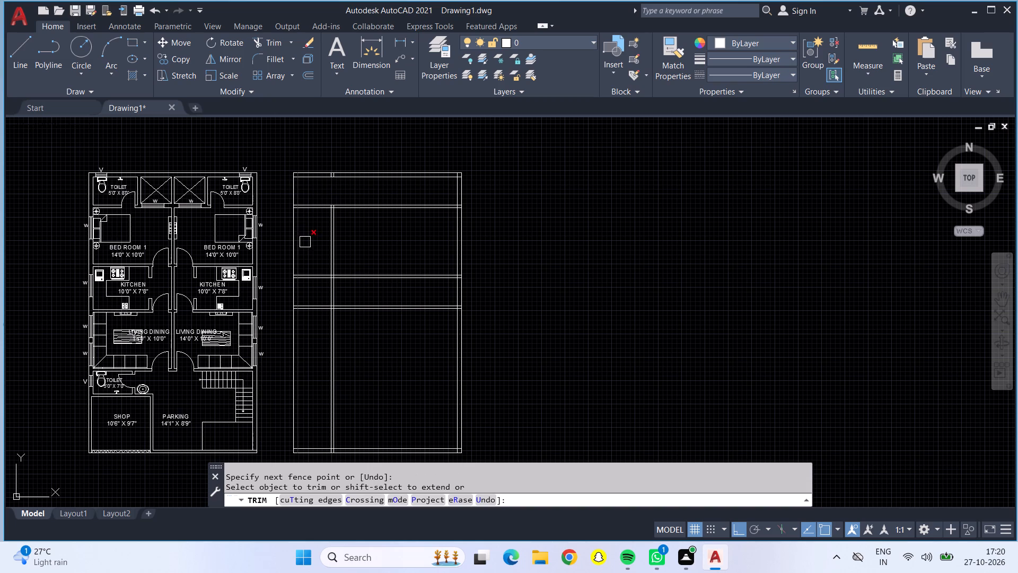
left_click_drag(315, 244, 369, 256)
left_click_drag(320, 337, 328, 338)
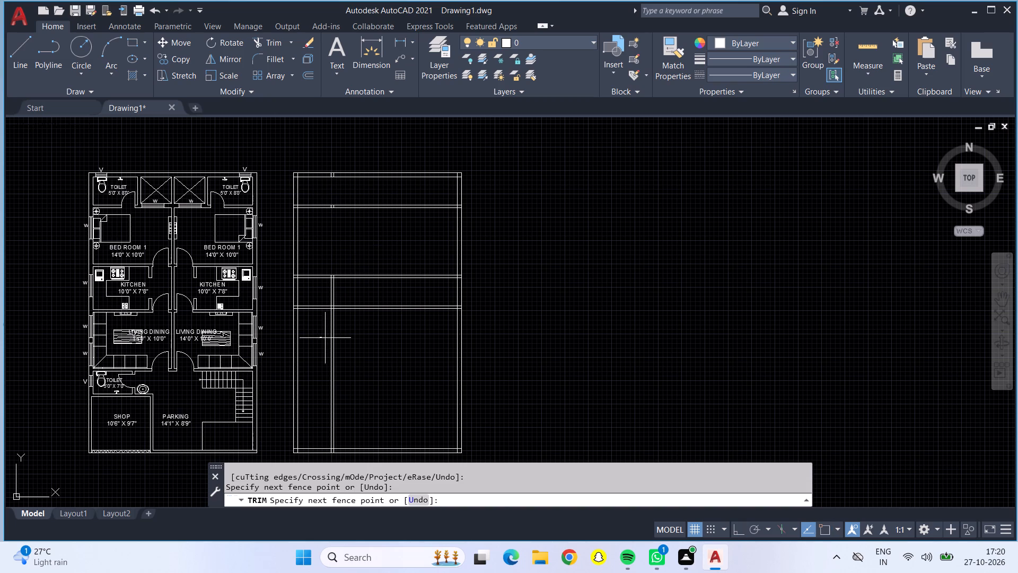
left_click_drag(328, 338, 376, 298)
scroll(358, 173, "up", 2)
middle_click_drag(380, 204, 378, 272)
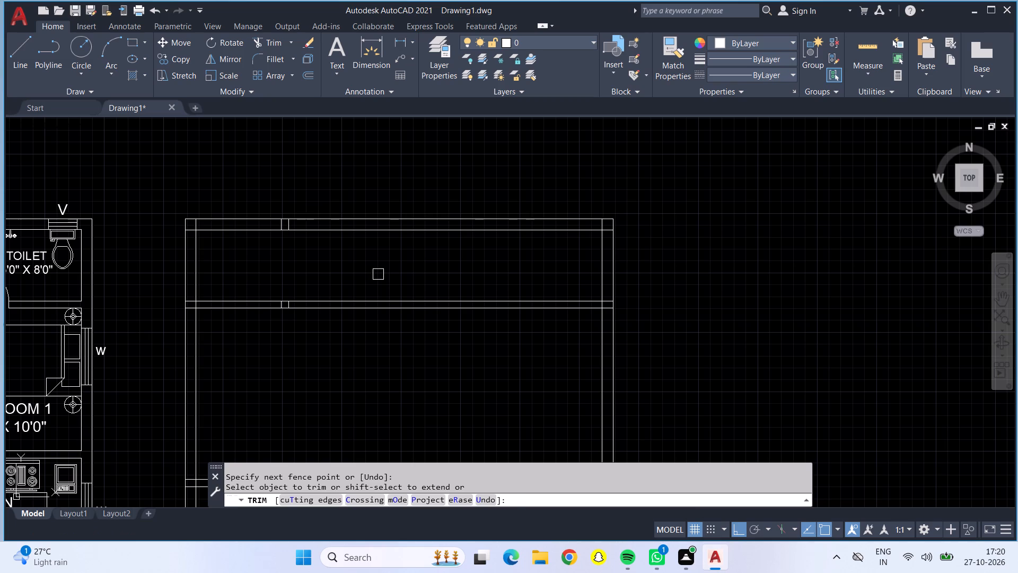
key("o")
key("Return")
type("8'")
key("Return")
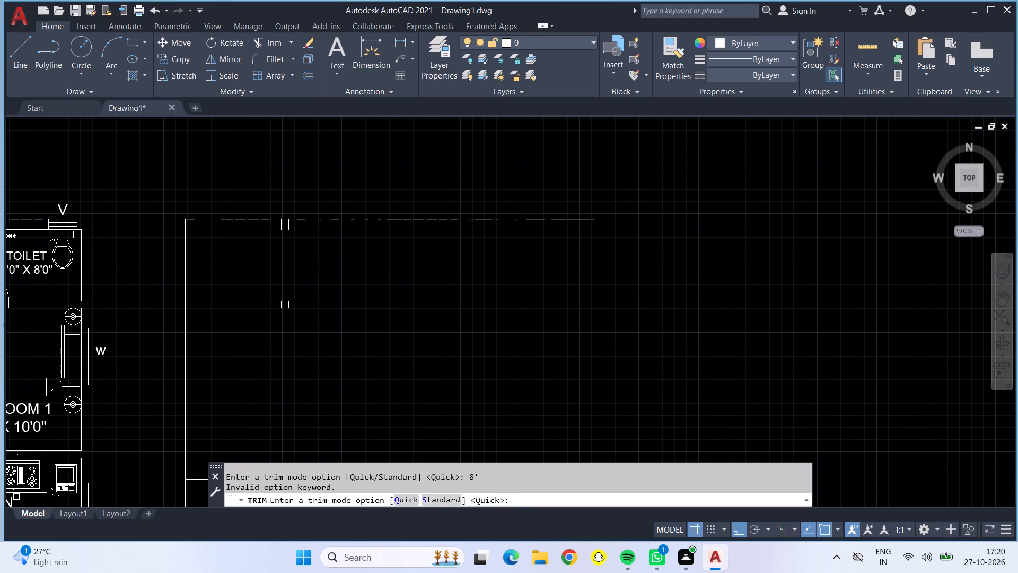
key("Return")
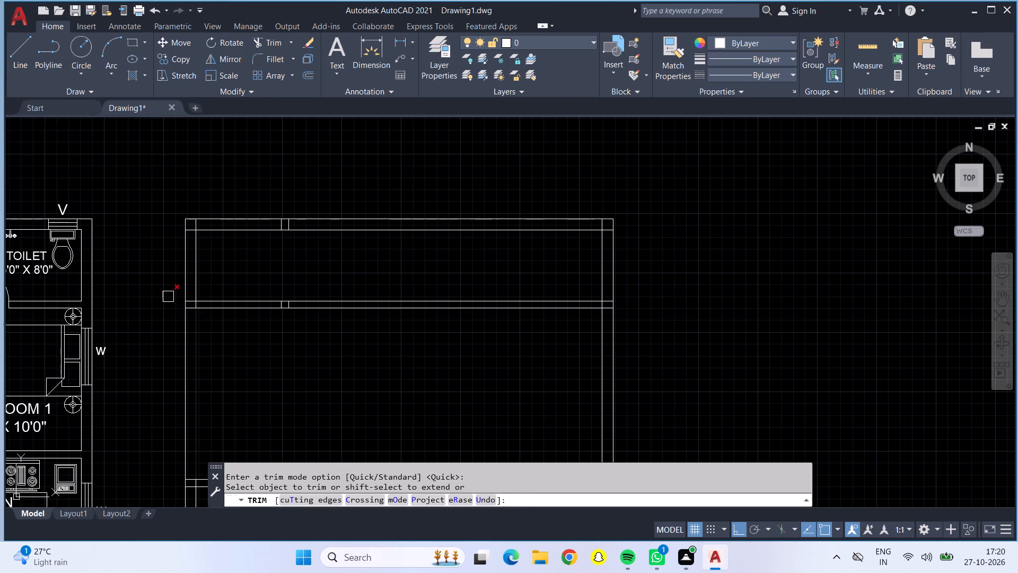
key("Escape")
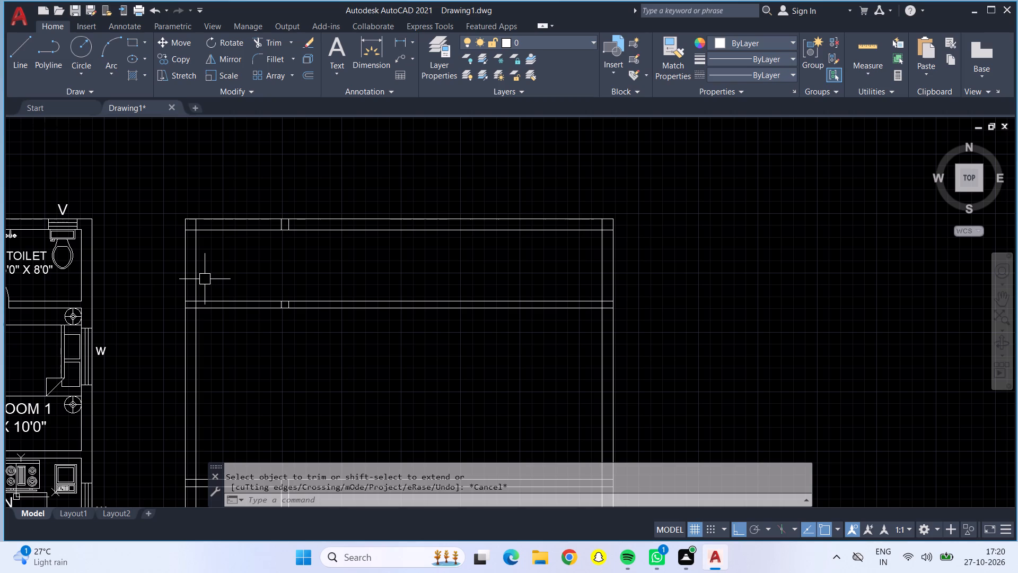
Offset the inner lines of the new plan's left and right outer walls 8' inward.
key("o")
key("Return")
key("8")
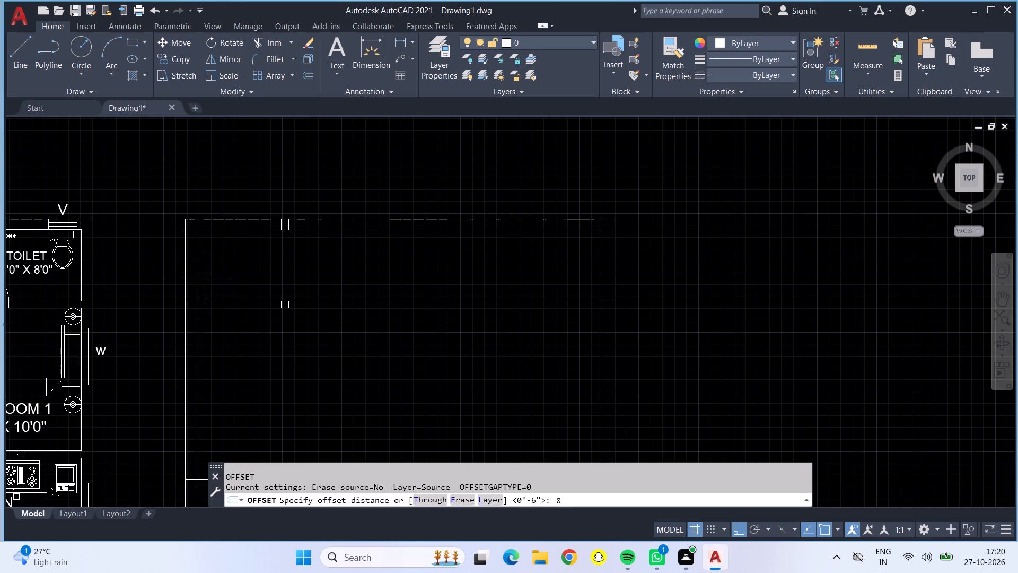
key("apostrophe")
key("Return")
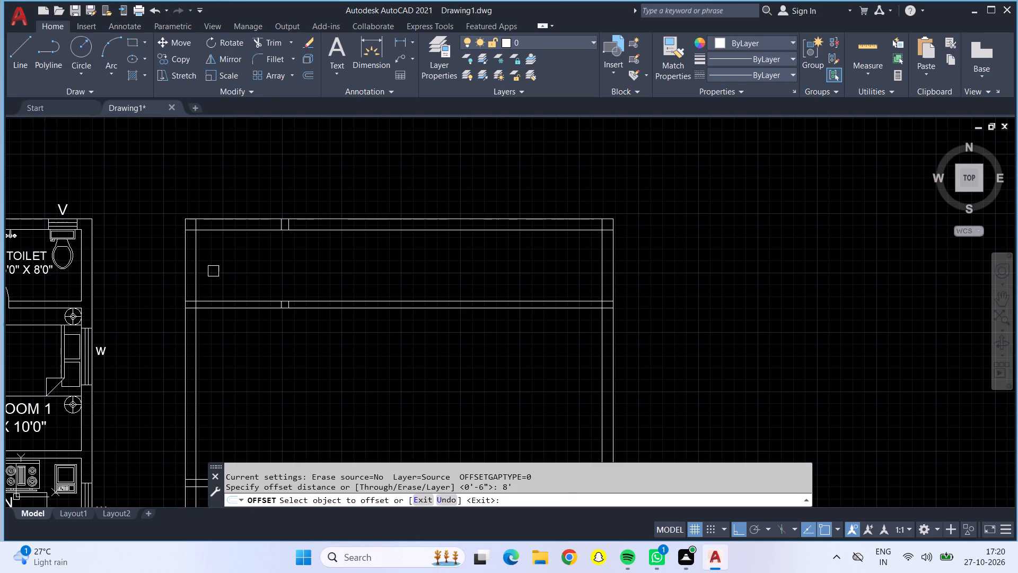
left_click(196, 265)
left_click_drag(350, 286, 368, 285)
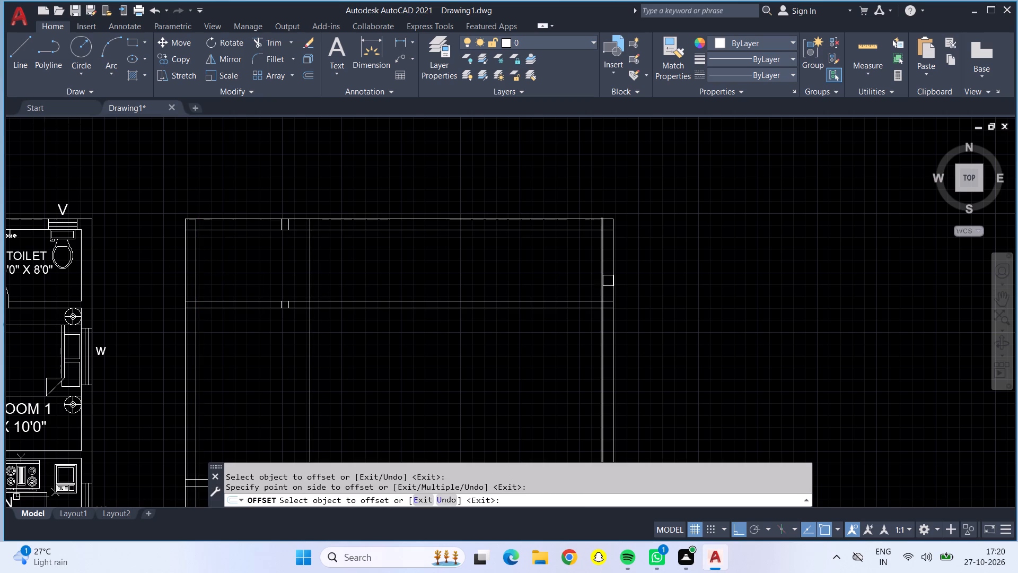
left_click_drag(598, 279, 593, 279)
left_click(446, 246)
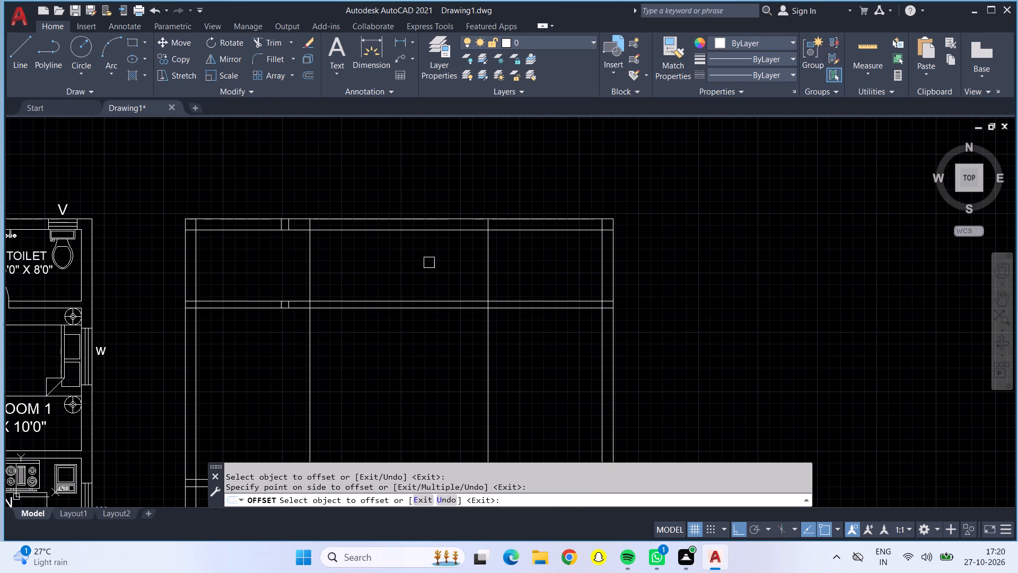
key("Escape")
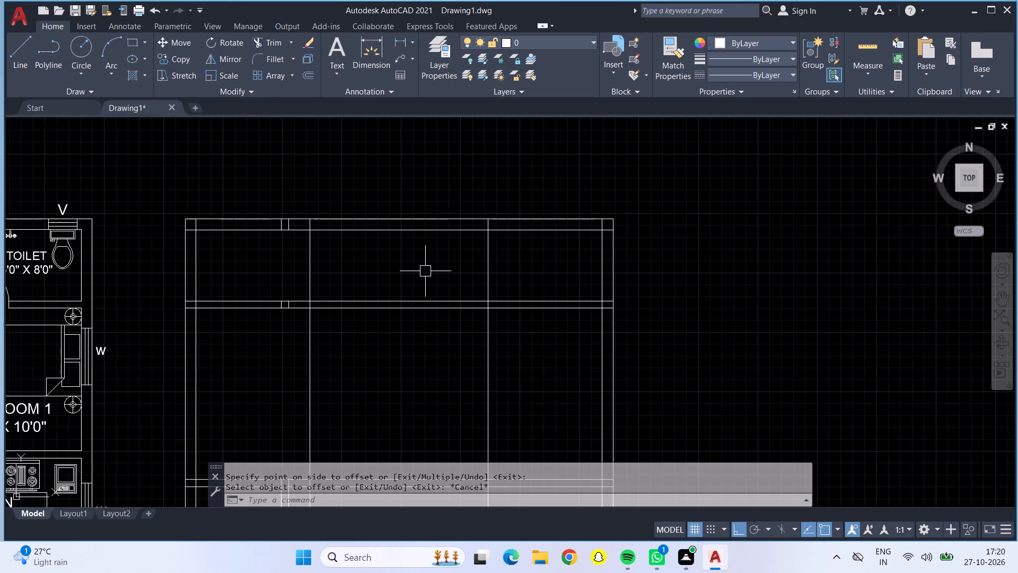
Offset both new vertical partition lines 6" toward the plan's centre to give the walls thickness.
key("o")
key("Return")
key("6")
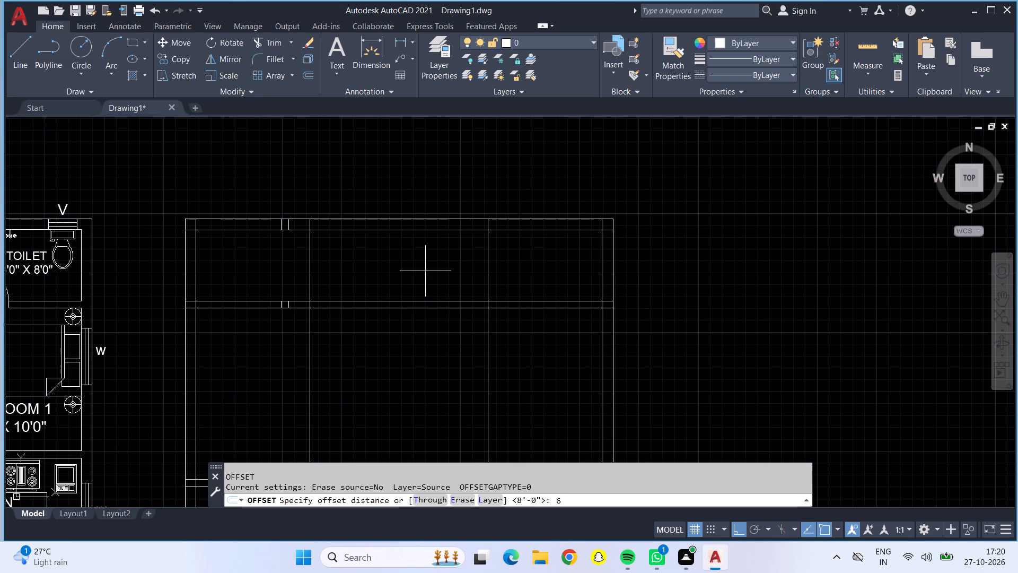
key("shift+quotedbl")
key("Return")
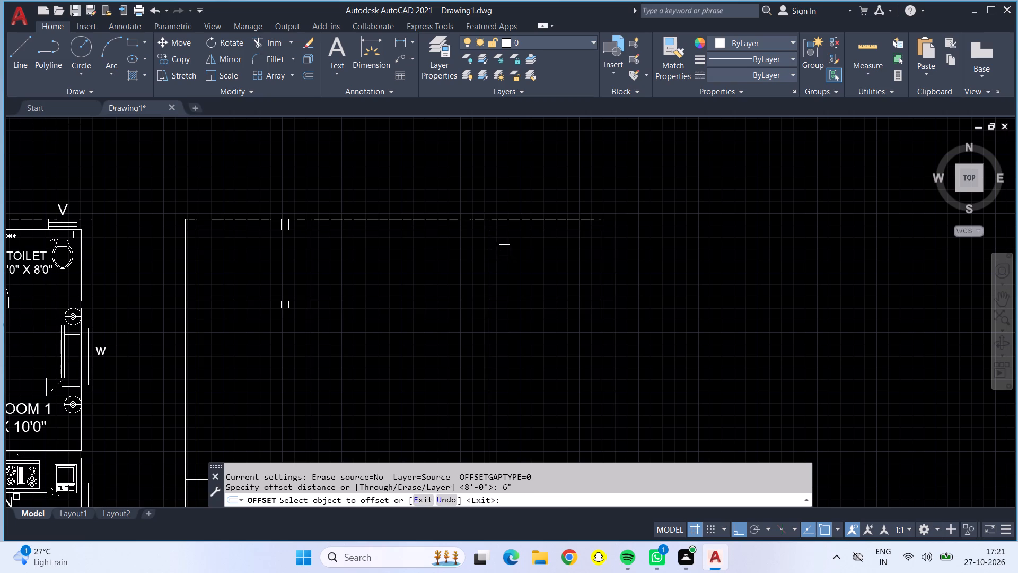
left_click(491, 253)
left_click_drag(461, 253, 454, 253)
left_click_drag(309, 274, 321, 273)
left_click(344, 271)
key("Escape")
Trim the two new vertical partitions below the first horizontal partition wall, keeping them in the top strip.
left_click(265, 39)
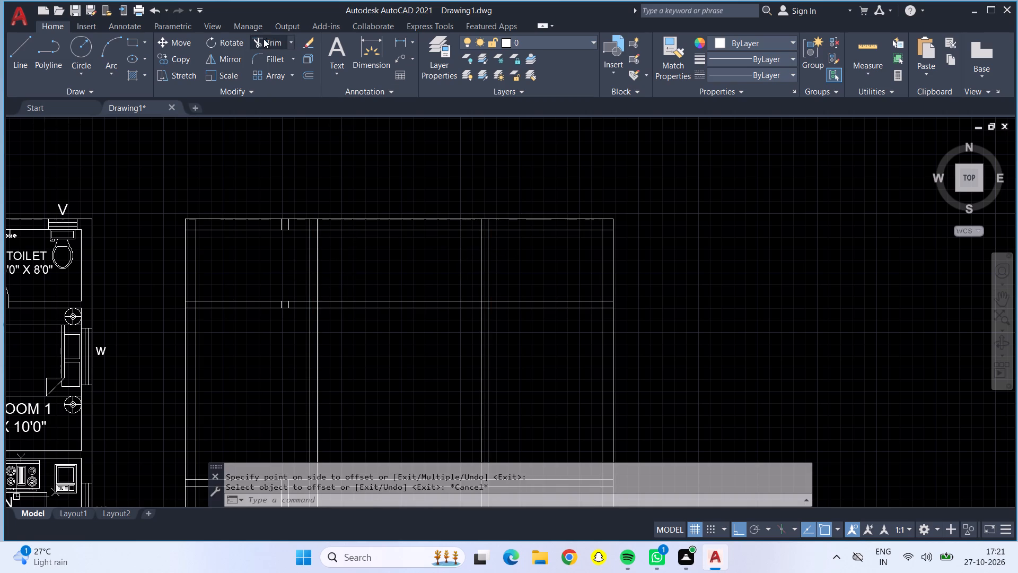
scroll(355, 351, "down", 1)
middle_click_drag(353, 359, 343, 337)
middle_click_drag(341, 310, 341, 273)
scroll(341, 273, "down", 1)
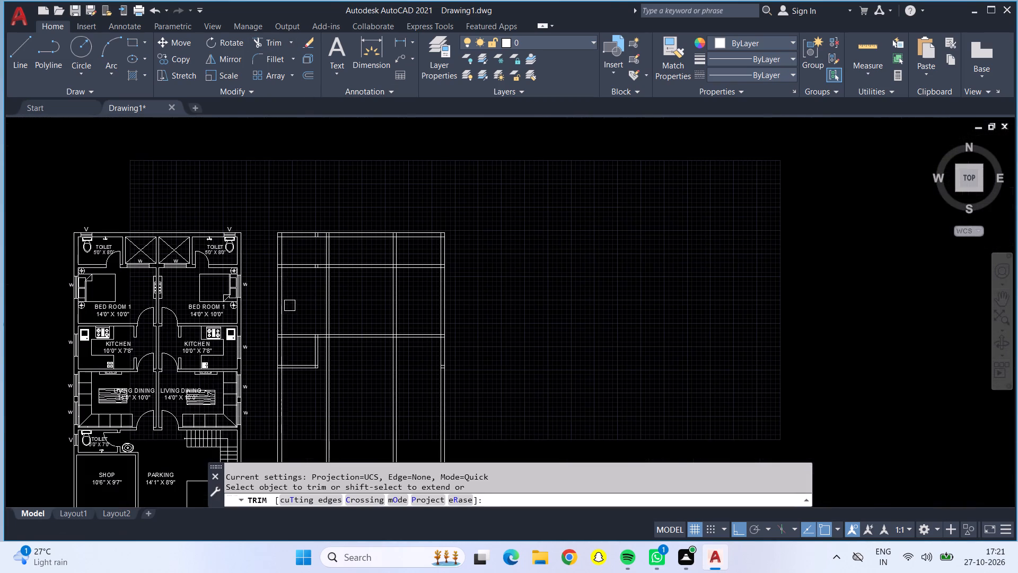
left_click_drag(313, 306, 421, 301)
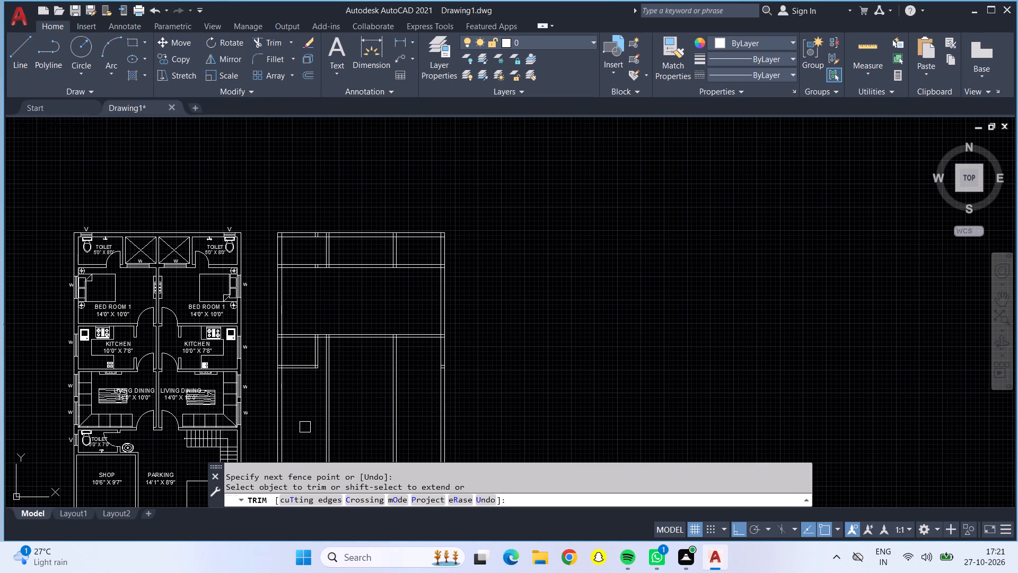
left_click_drag(304, 427, 417, 413)
scroll(320, 290, "up", 2)
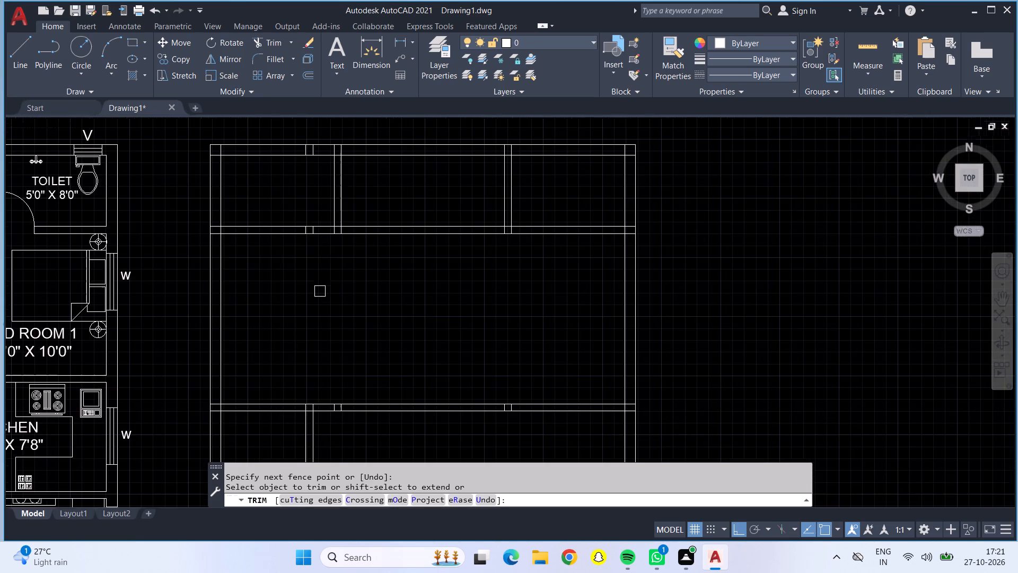
middle_click_drag(373, 293, 262, 351)
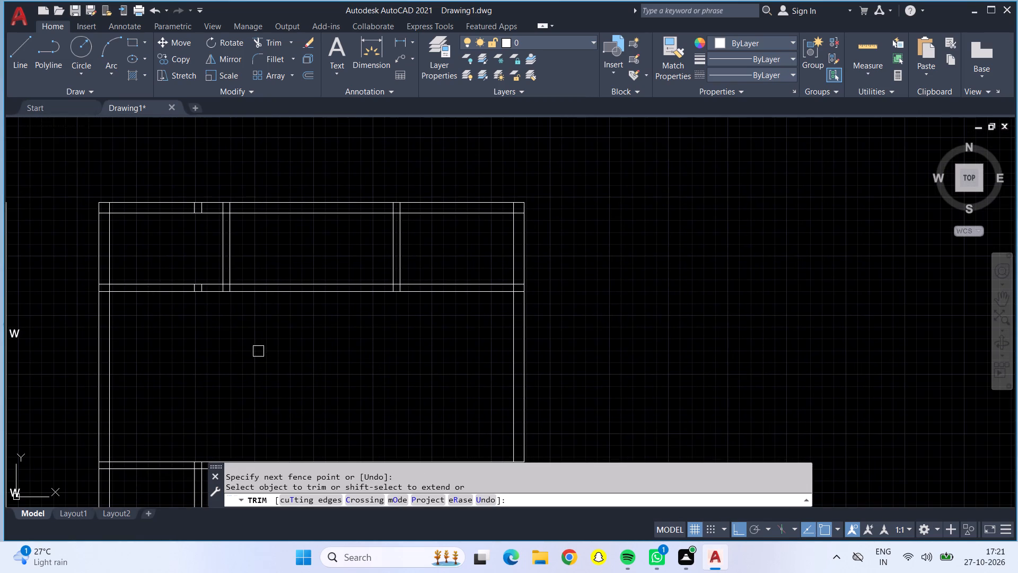
key("Escape")
Offset the inner lines of the new plan's left and right outer walls 14' inward.
key("o")
key("Return")
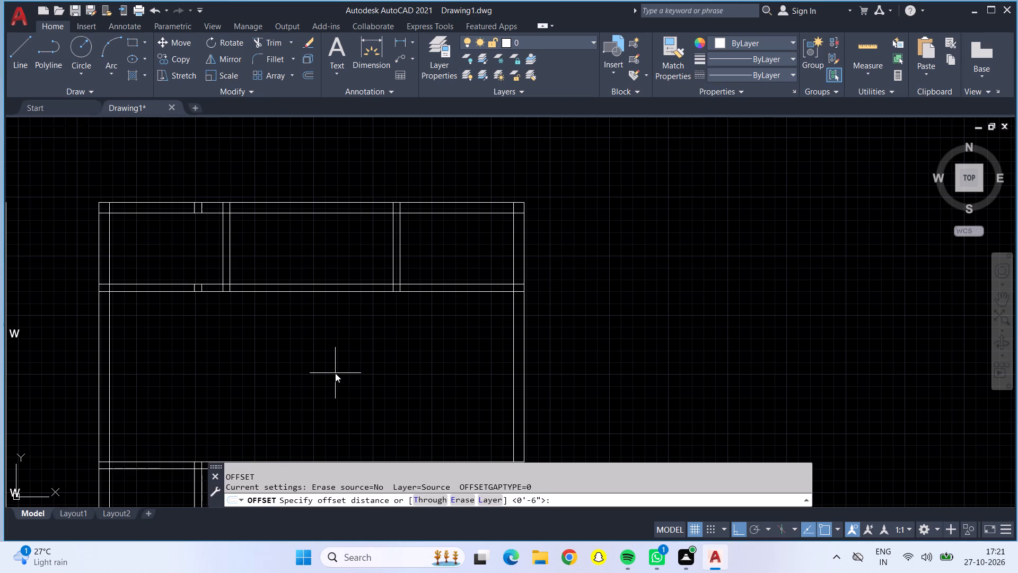
type("14'")
key("Return")
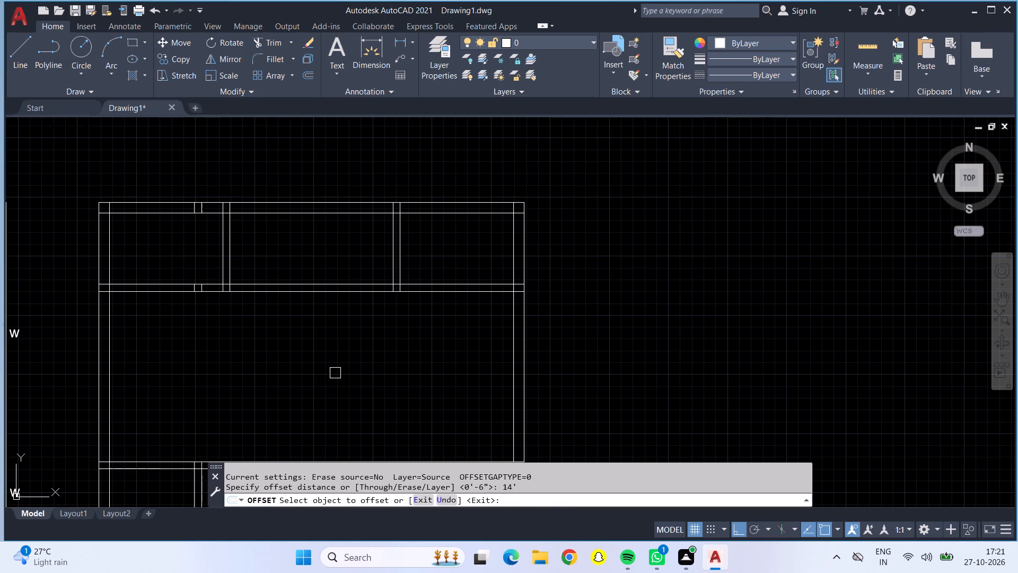
left_click(107, 354)
left_click_drag(293, 382, 300, 385)
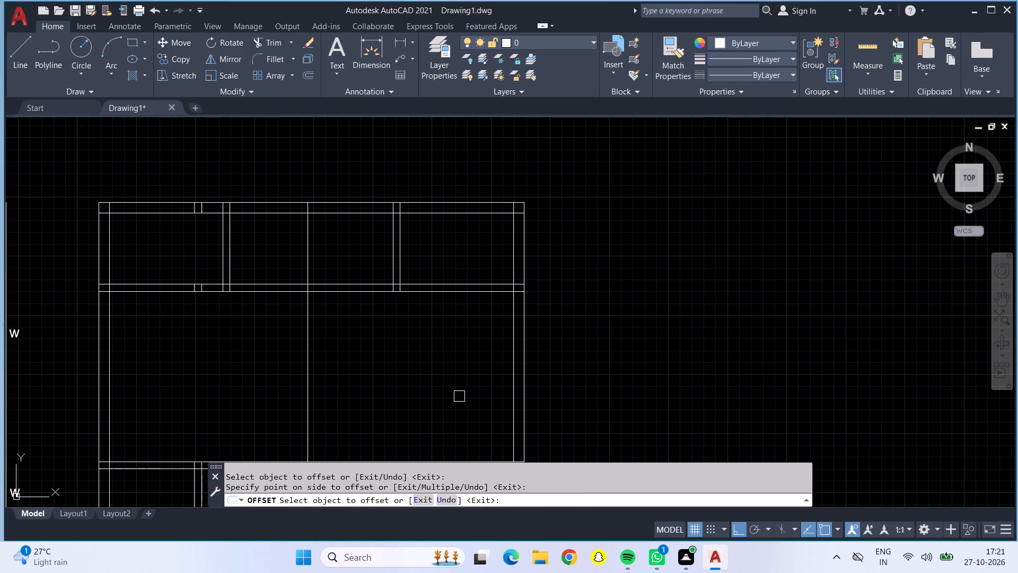
left_click(510, 375)
left_click(358, 364)
Measure the gap between the two new central vertical lines.
left_click_drag(875, 47, 869, 48)
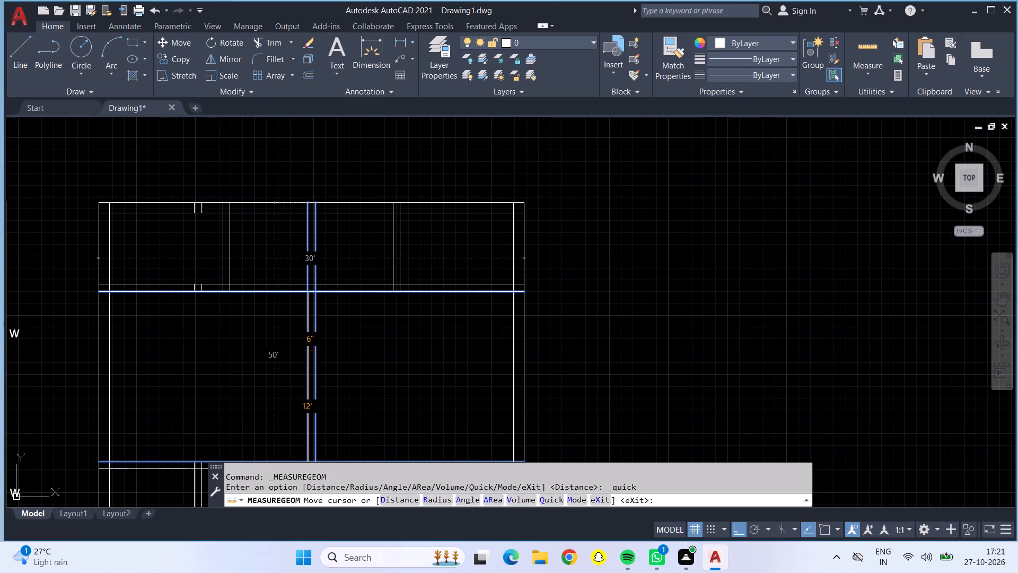
key("Escape")
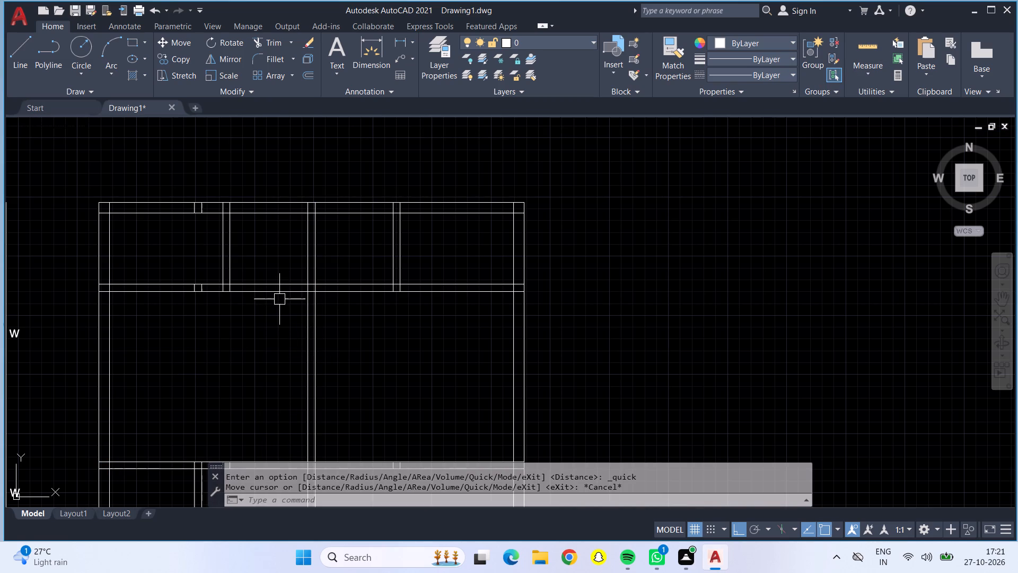
Trim the central vertical partition lines above the first and below the second horizontal partition, keeping them only between those two walls.
left_click(269, 37)
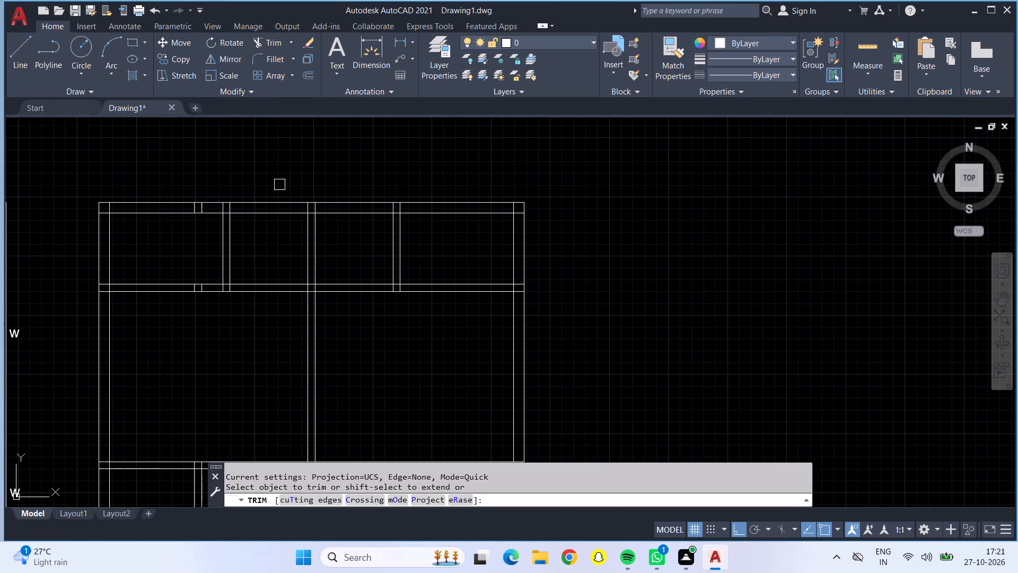
left_click_drag(291, 228, 322, 233)
scroll(322, 233, "down", 1)
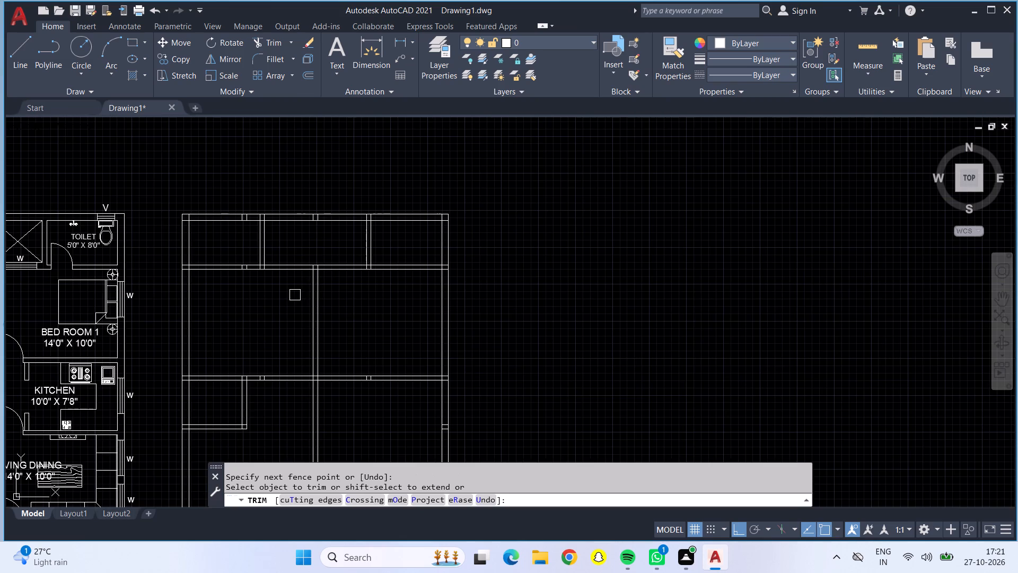
middle_click_drag(357, 428, 361, 288)
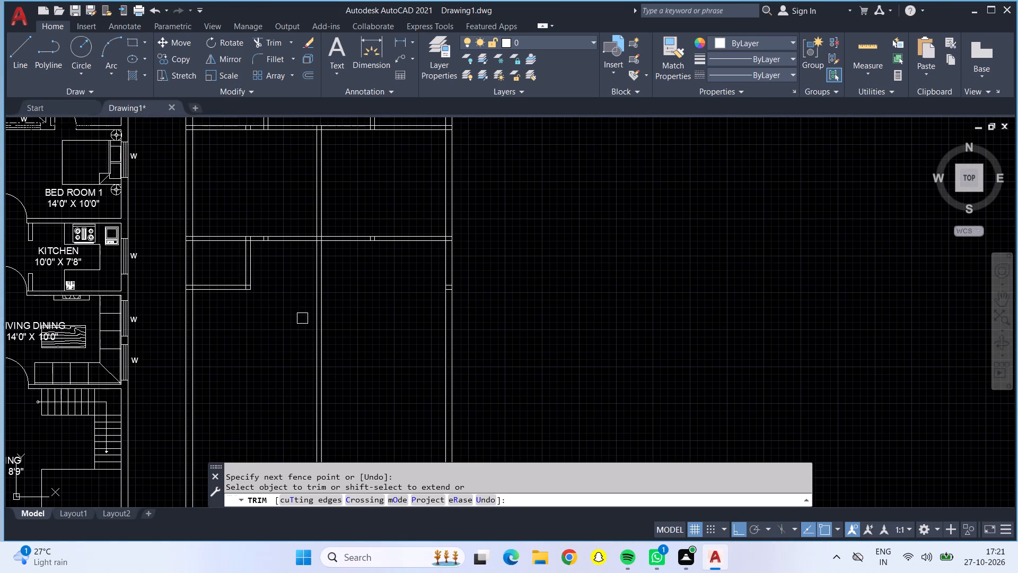
left_click_drag(299, 320, 364, 336)
scroll(364, 336, "down", 1)
middle_click_drag(355, 333, 370, 352)
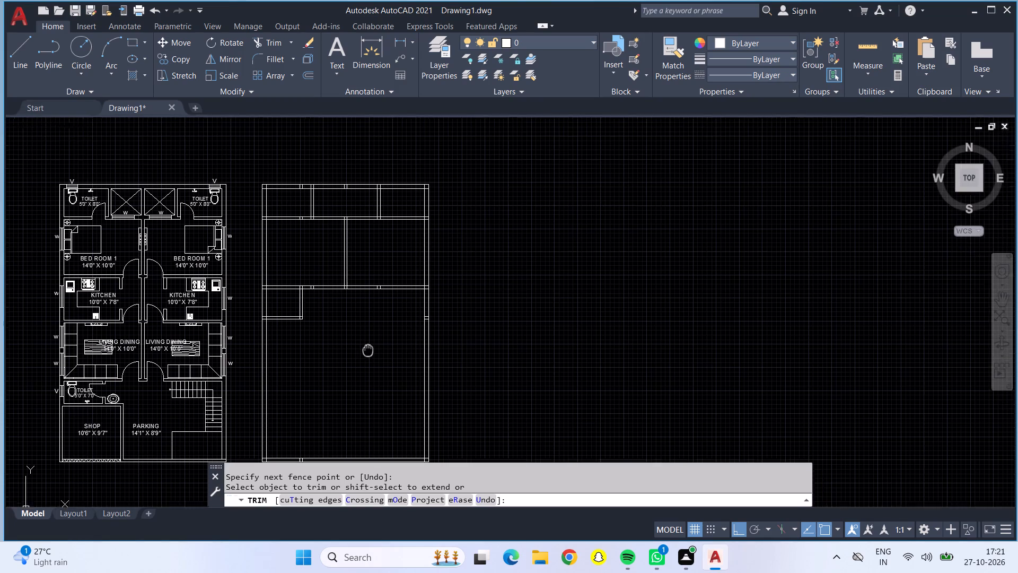
middle_click_drag(370, 352, 371, 353)
scroll(371, 353, "up", 1)
key("Escape")
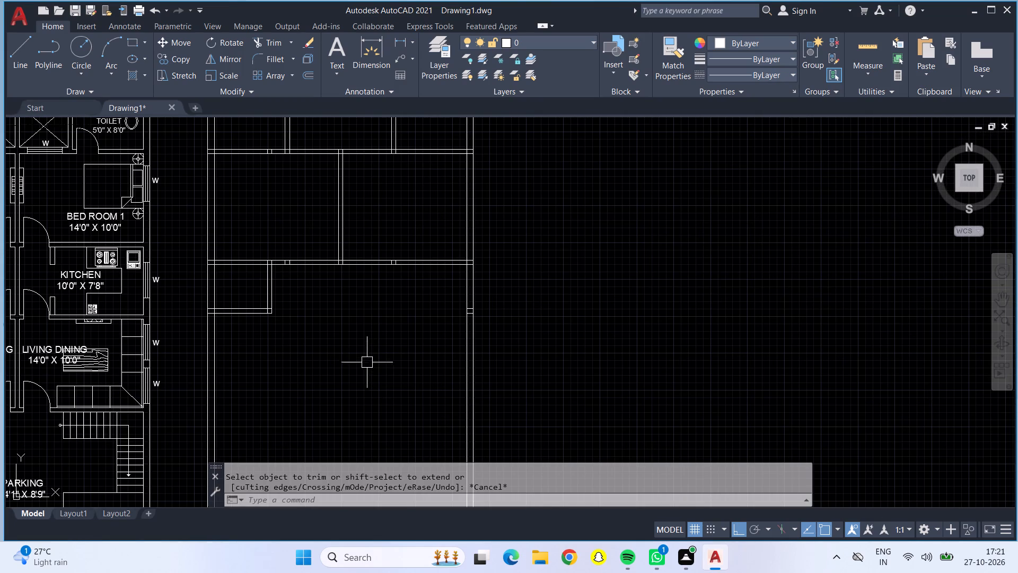
Offset the left outer wall's inner line 10' inward and the lower line of the small room's bottom wall 10' downward.
middle_click_drag(366, 369, 374, 306)
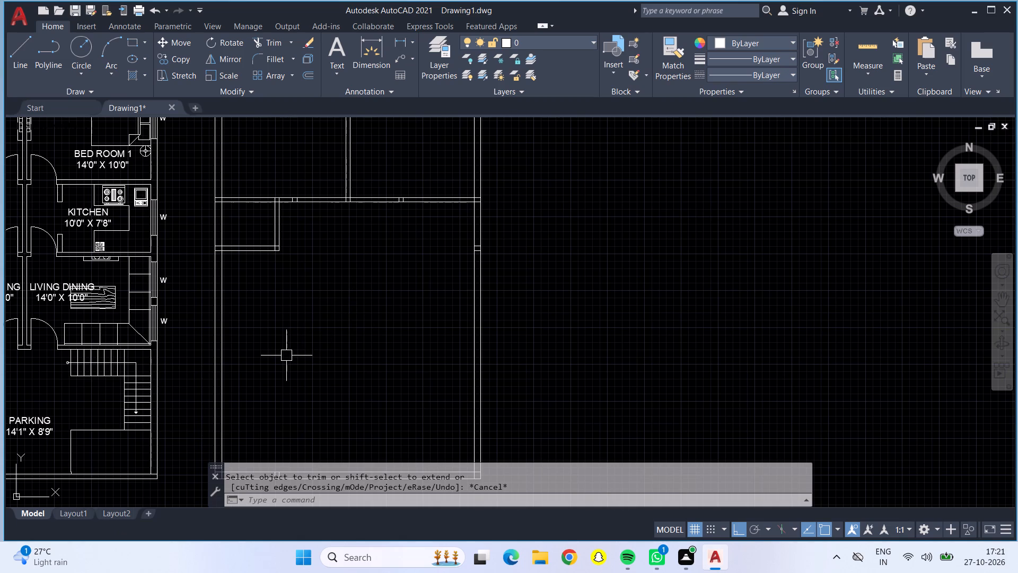
key("o")
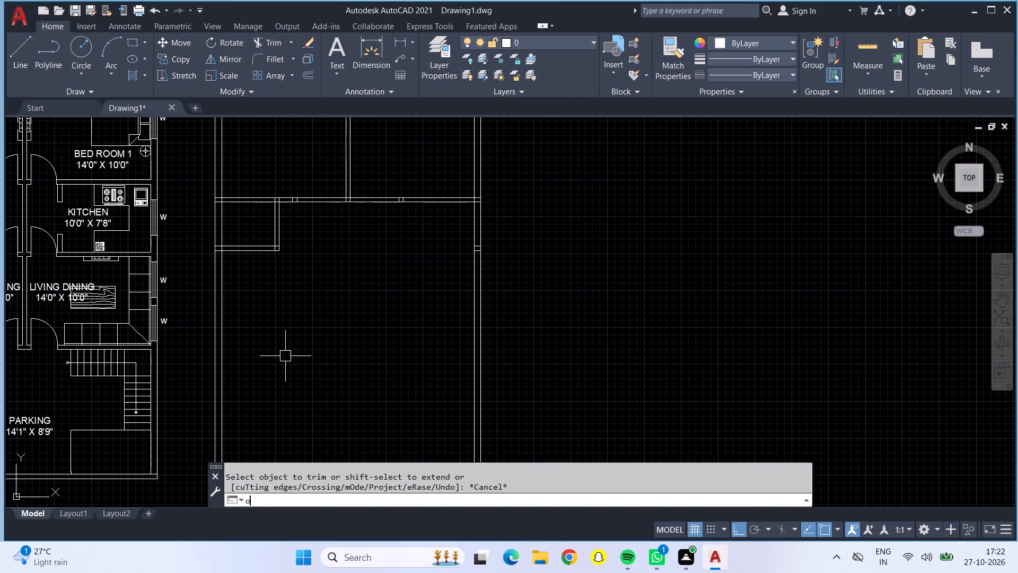
key("Return")
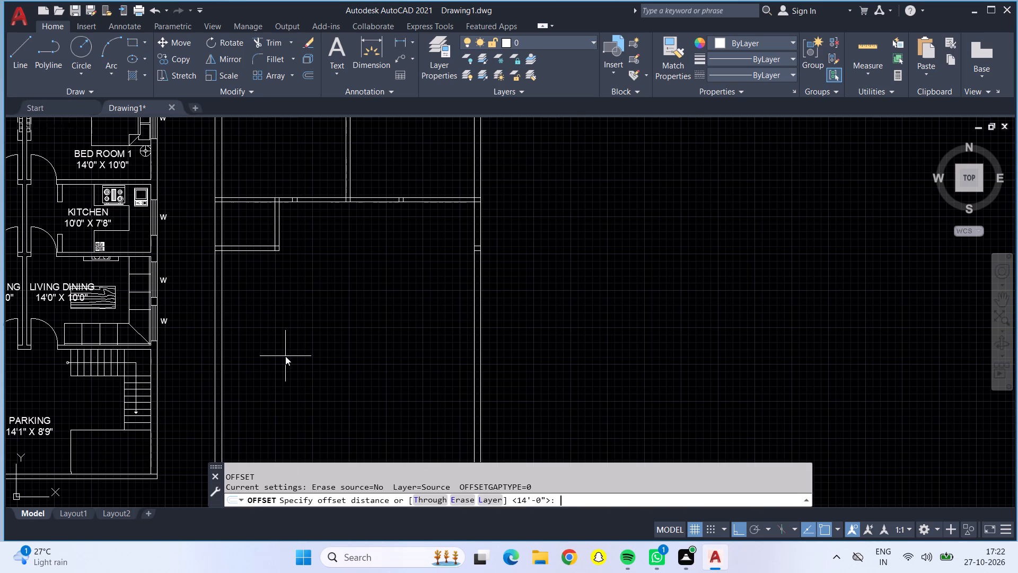
type("10'")
key("Return")
left_click(220, 297)
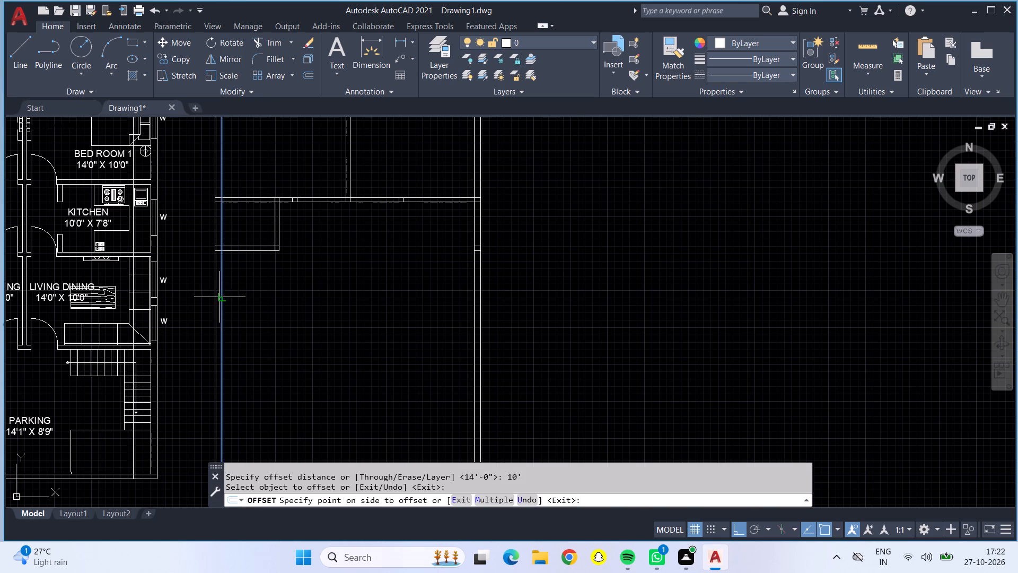
left_click(334, 318)
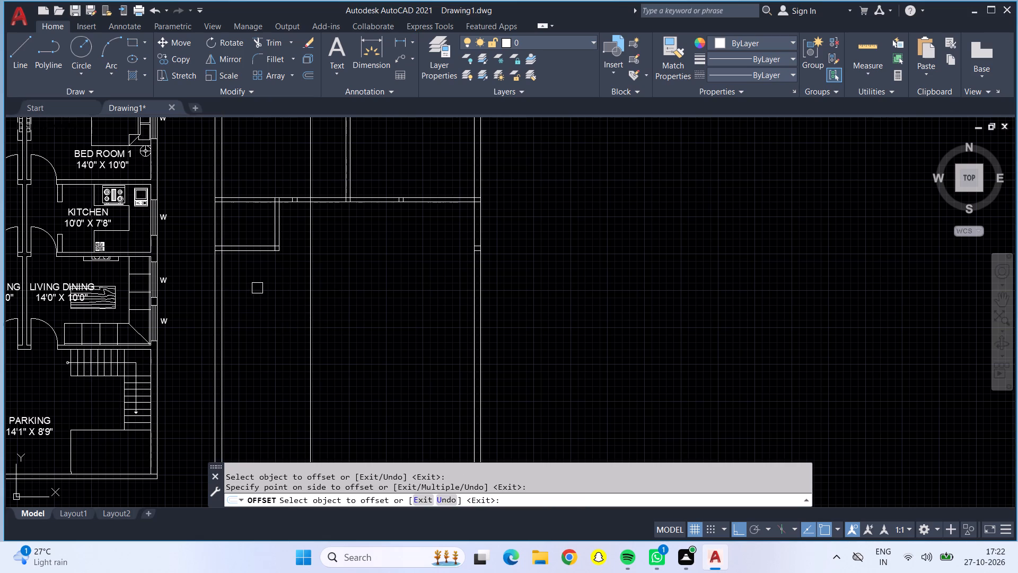
left_click(248, 257)
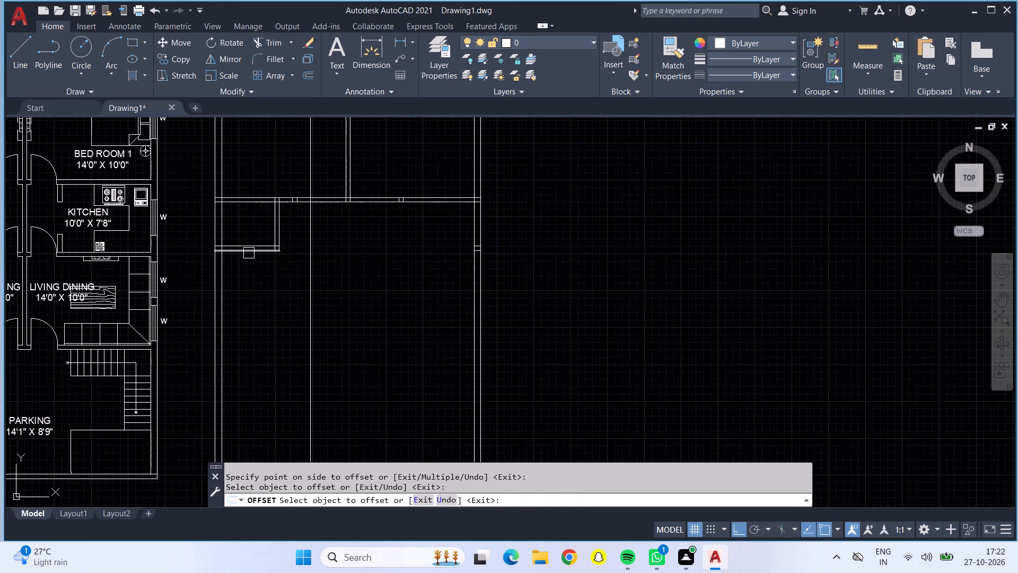
left_click(249, 253)
left_click(255, 306)
key("Escape")
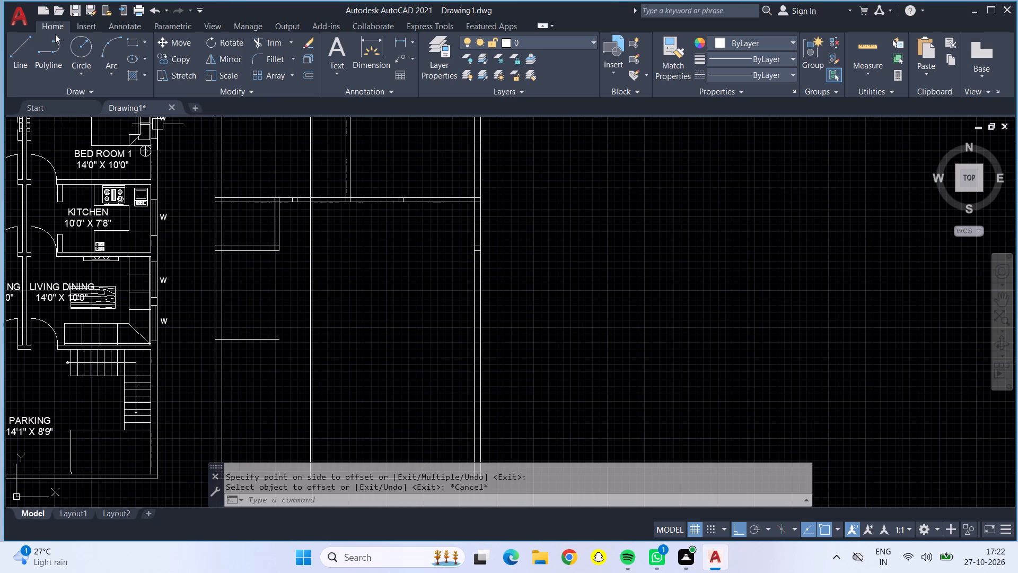
Draw a line extending the new short horizontal line to the new vertical partition line.
left_click(21, 55)
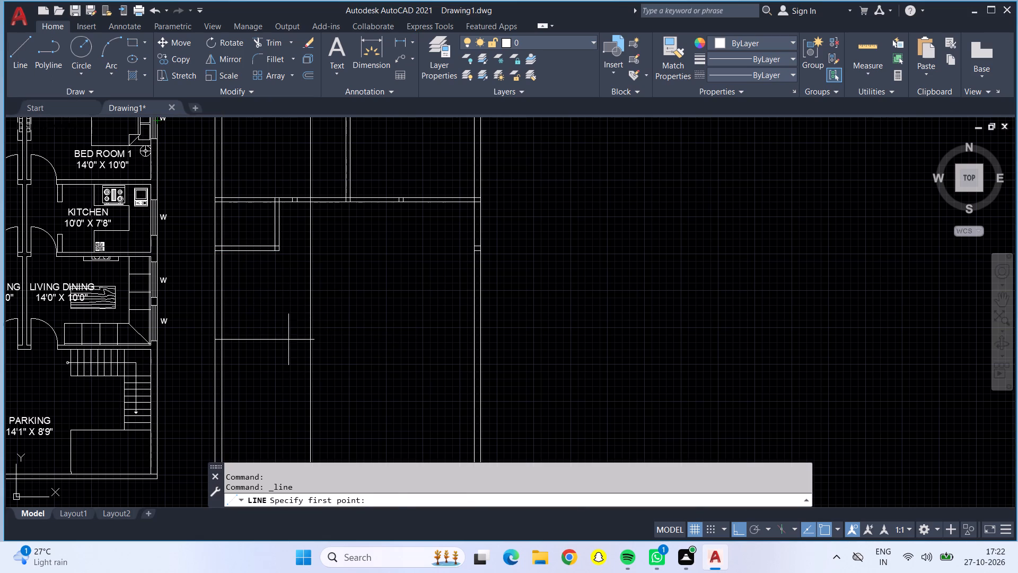
left_click_drag(282, 339, 292, 339)
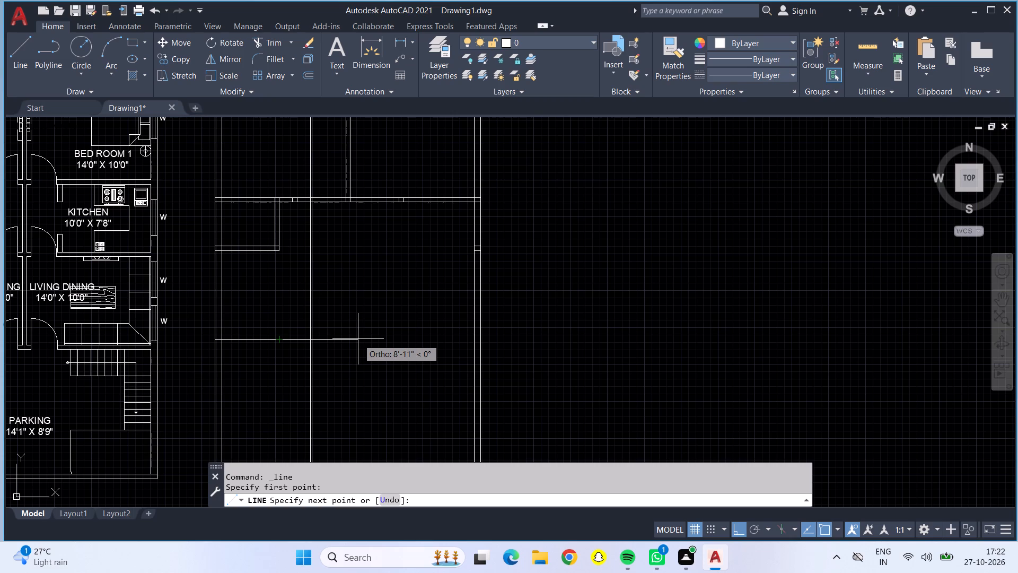
left_click(313, 337)
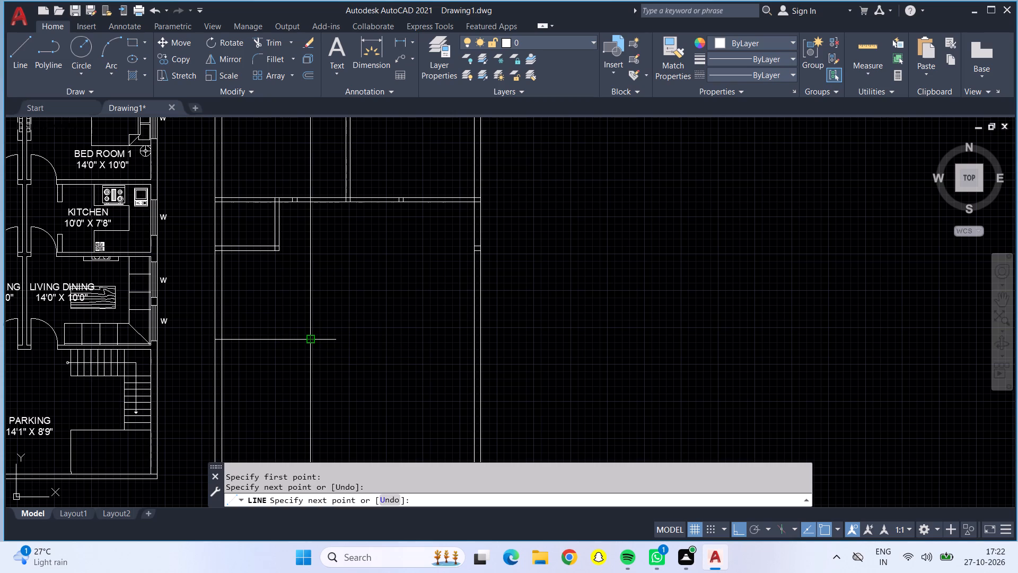
key("Escape")
Offset both segments of the new horizontal line 6" downward and the new vertical line 6" toward the plan's centre for wall thickness.
key("o")
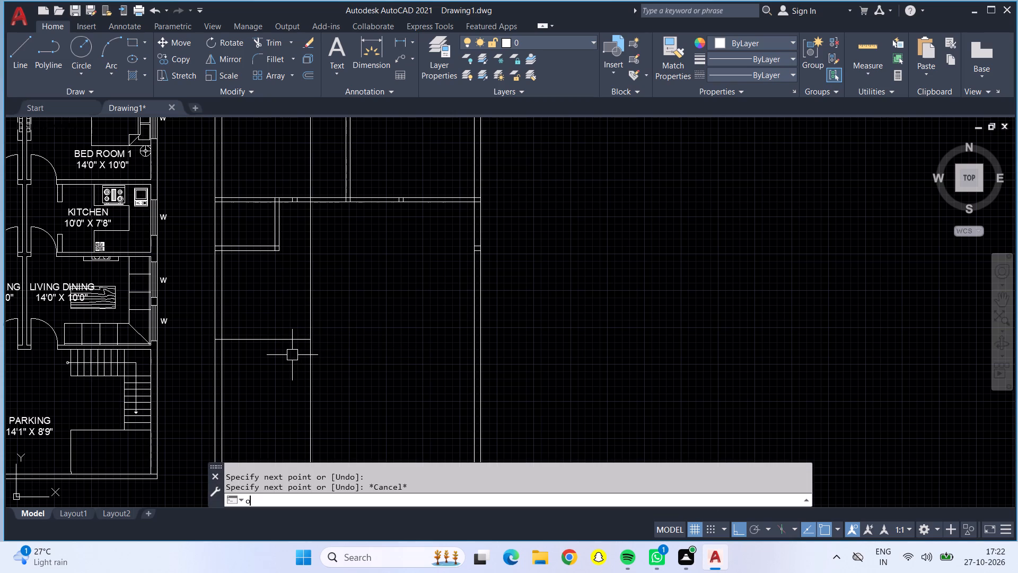
key("Return")
key("6")
key("shift+quotedbl")
key("Return")
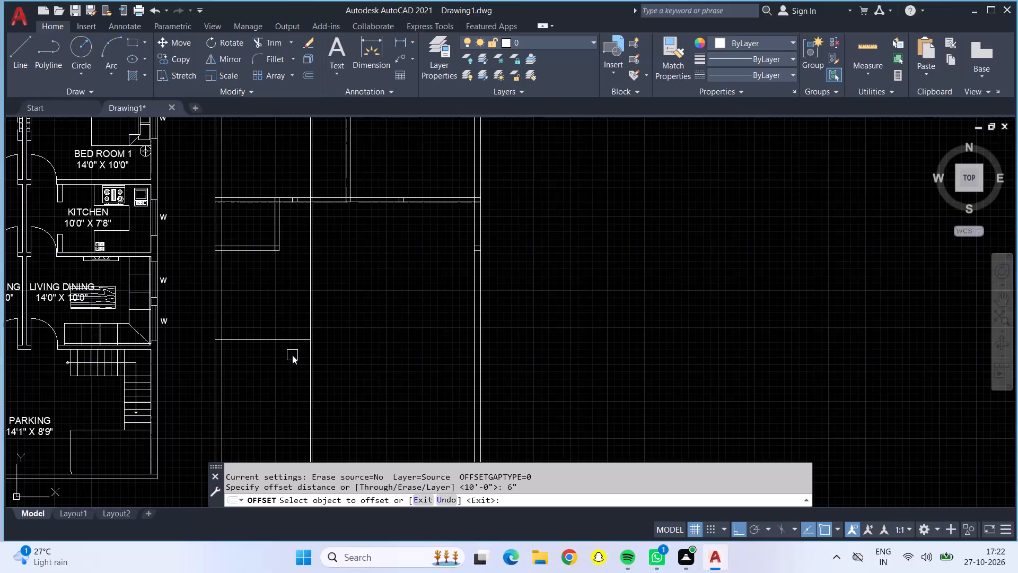
left_click_drag(288, 342, 288, 358)
left_click(294, 409)
left_click_drag(248, 343, 248, 349)
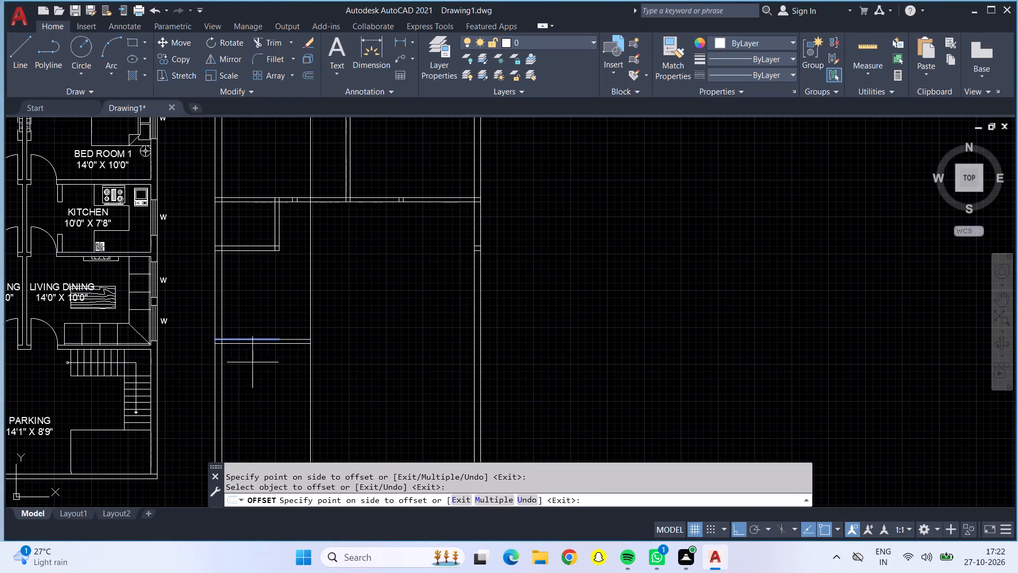
left_click(257, 368)
left_click_drag(310, 298, 324, 303)
left_click(341, 310)
key("Escape")
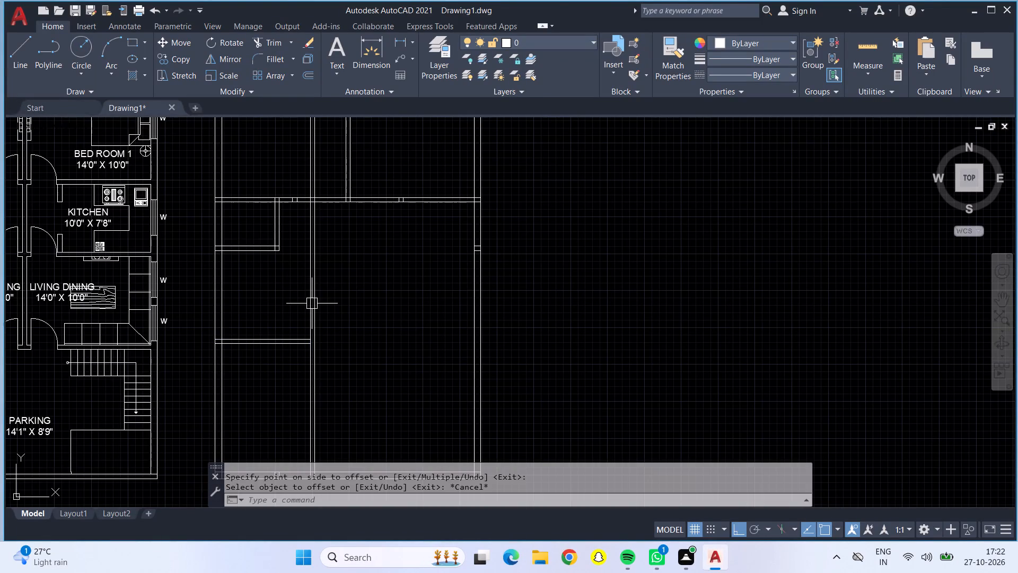
Trim the new vertical partition lines in the bay between the first and second horizontal partitions.
left_click(270, 38)
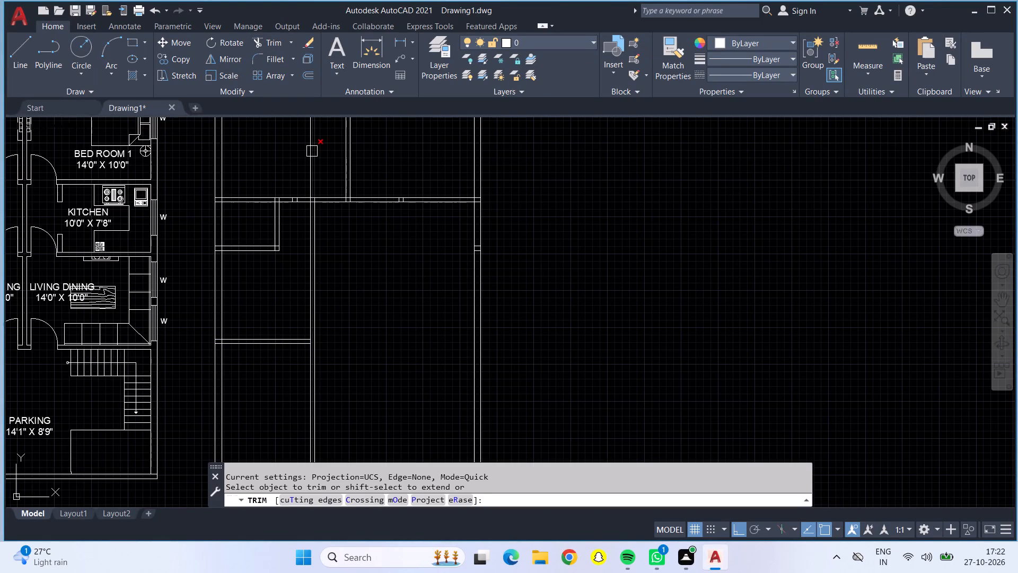
left_click_drag(300, 145, 318, 147)
key("Escape")
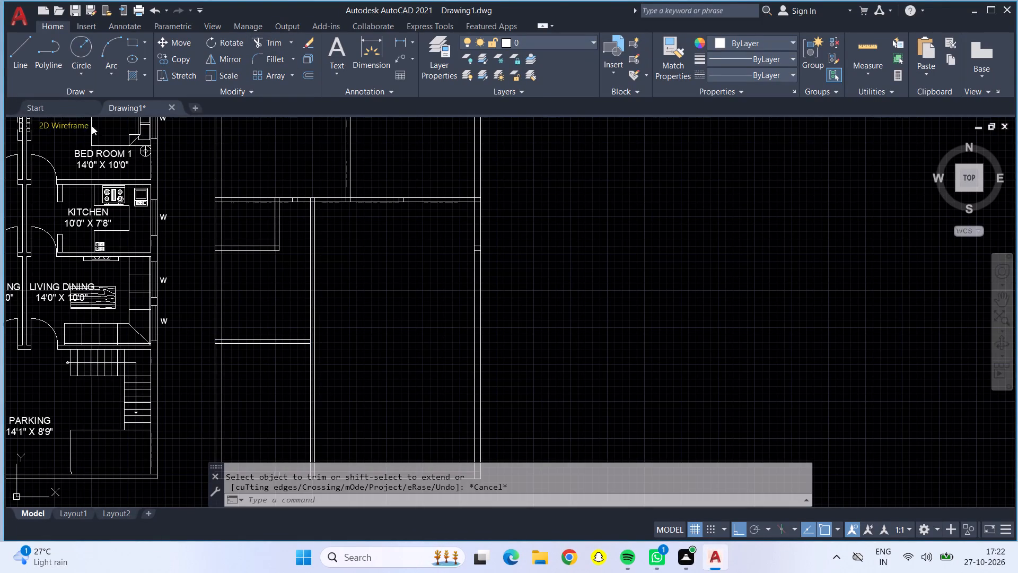
Draw two lines extending the small room's bottom wall across to the new vertical partition.
left_click(29, 55)
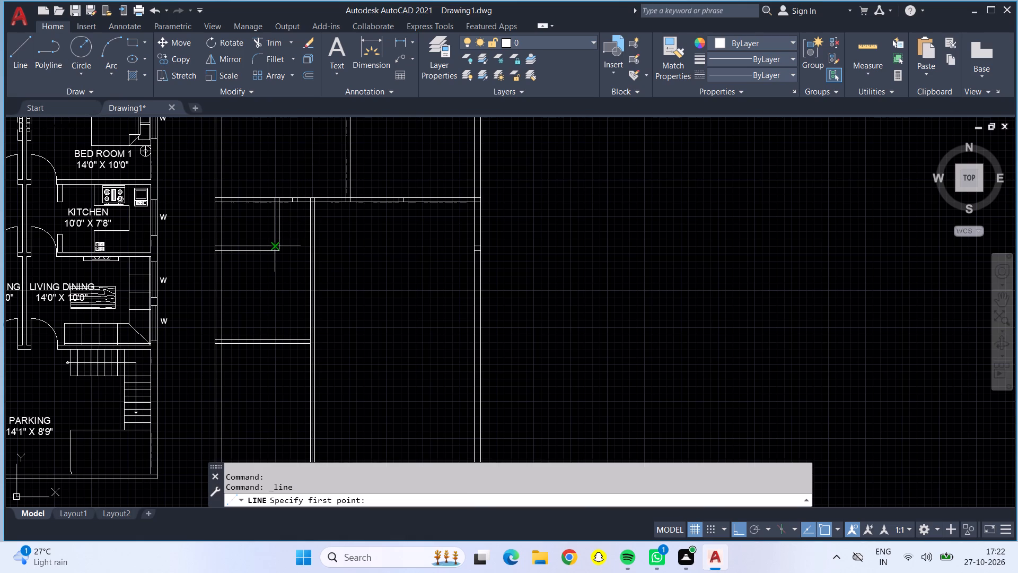
left_click(273, 248)
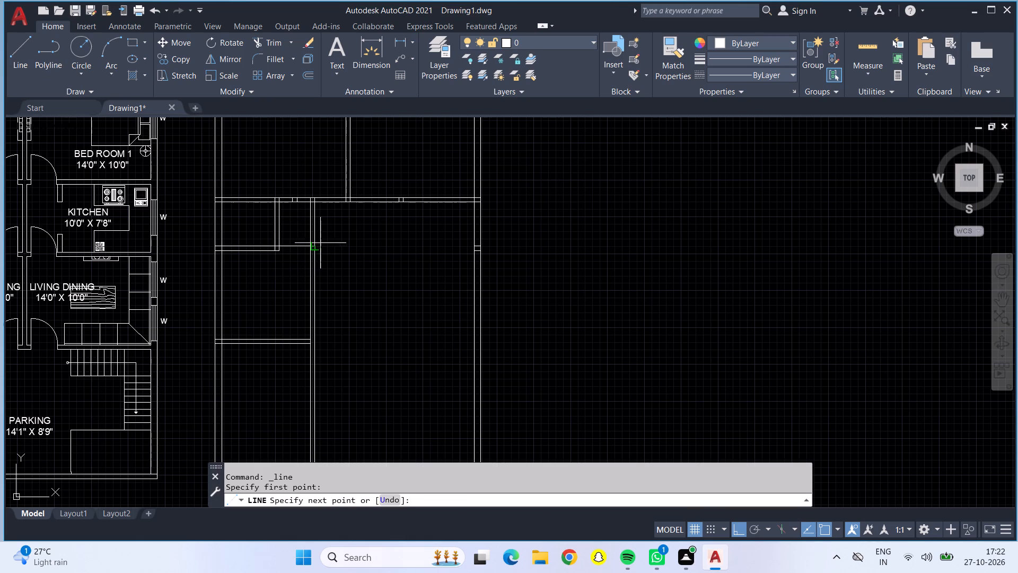
left_click(315, 245)
key("Escape")
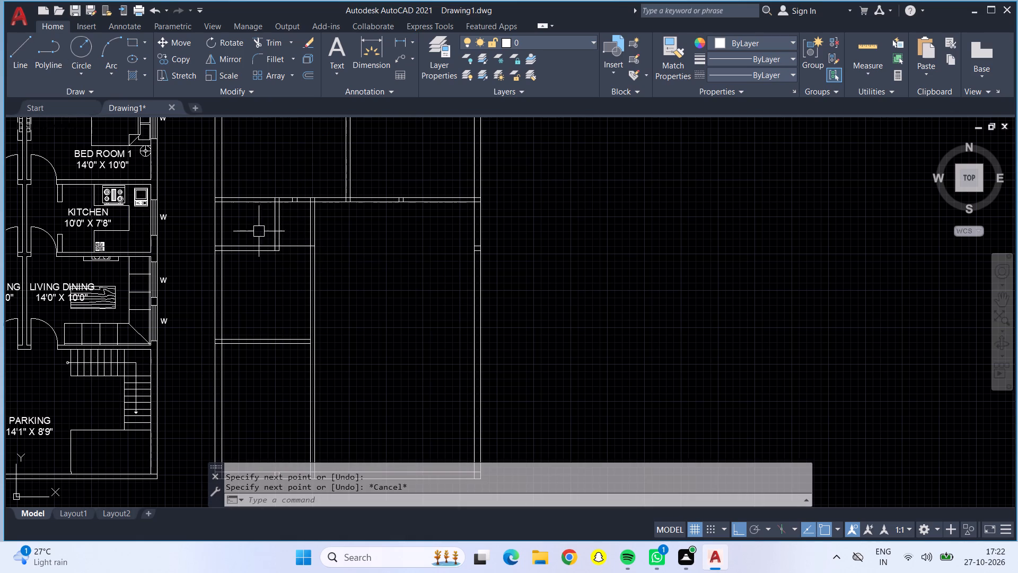
left_click(10, 64)
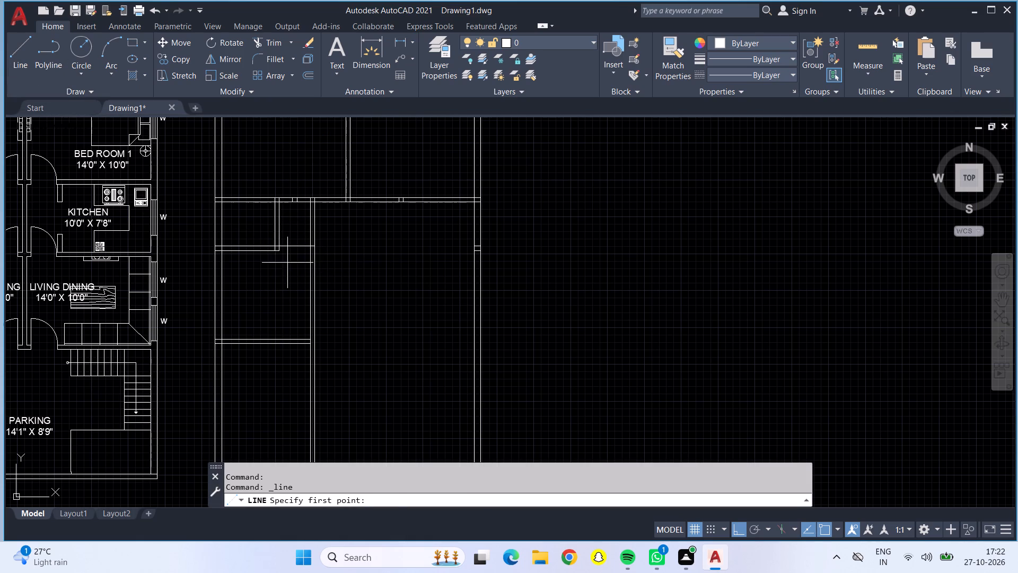
left_click(277, 250)
left_click(311, 255)
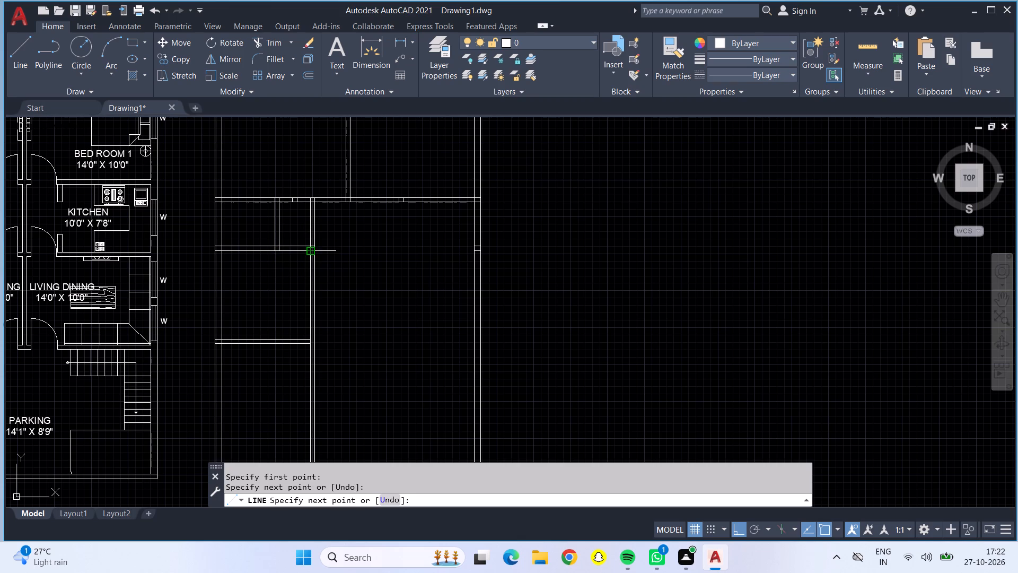
key("Escape")
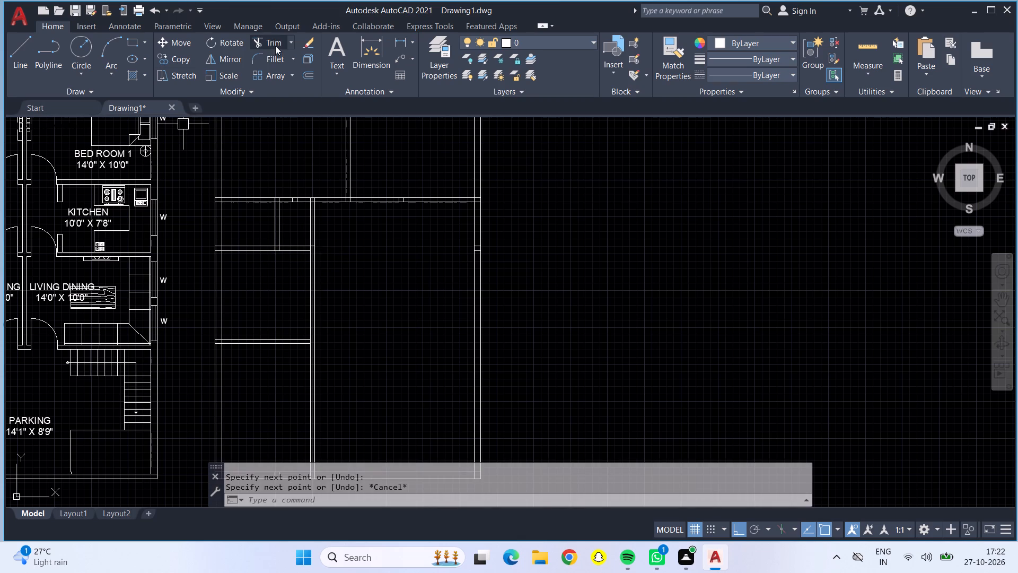
Trim the vertical partition lines in the bay beside the small room, above its bottom wall.
left_click(275, 46)
left_click_drag(296, 206, 329, 223)
left_click_drag(329, 223, 303, 224)
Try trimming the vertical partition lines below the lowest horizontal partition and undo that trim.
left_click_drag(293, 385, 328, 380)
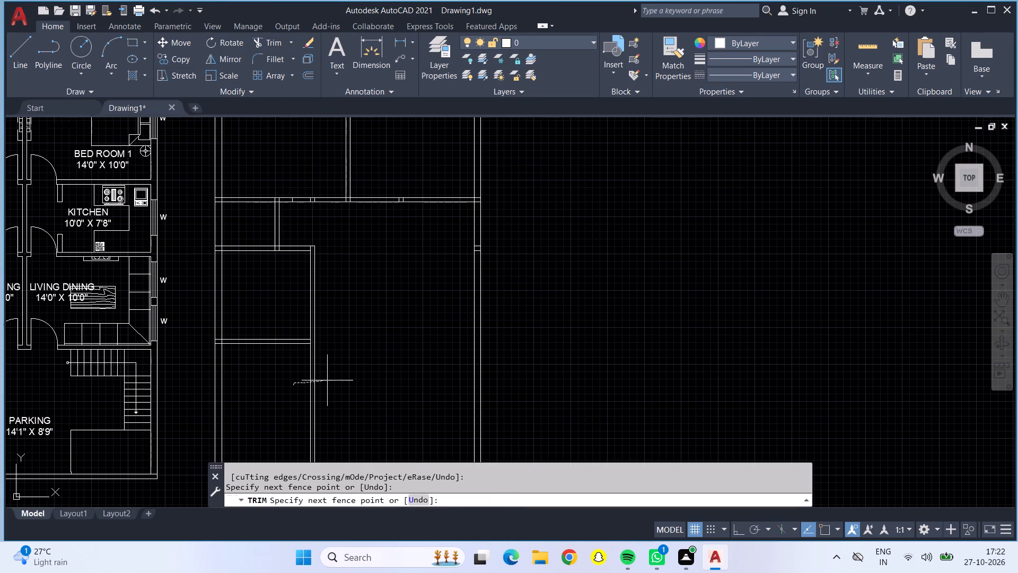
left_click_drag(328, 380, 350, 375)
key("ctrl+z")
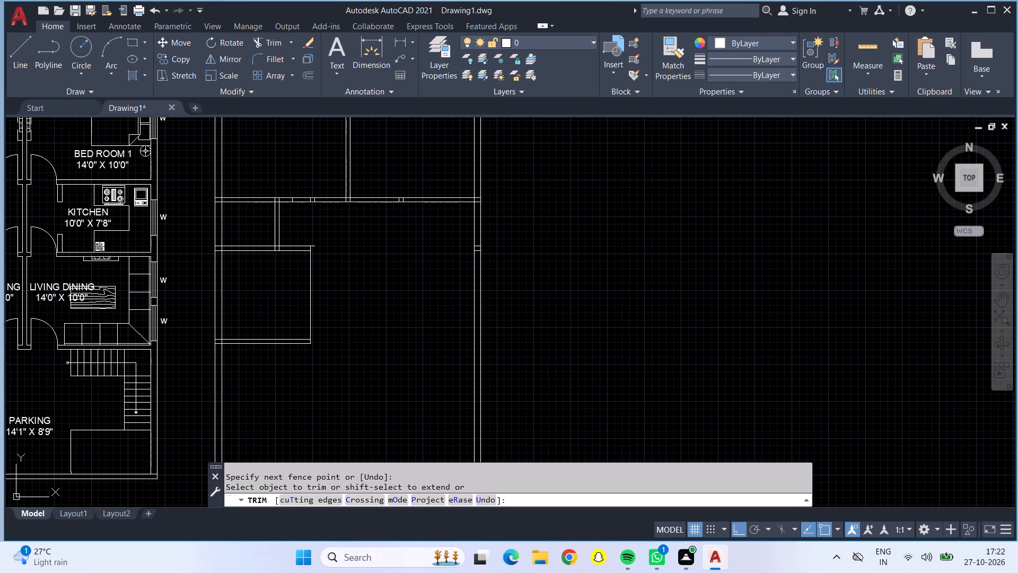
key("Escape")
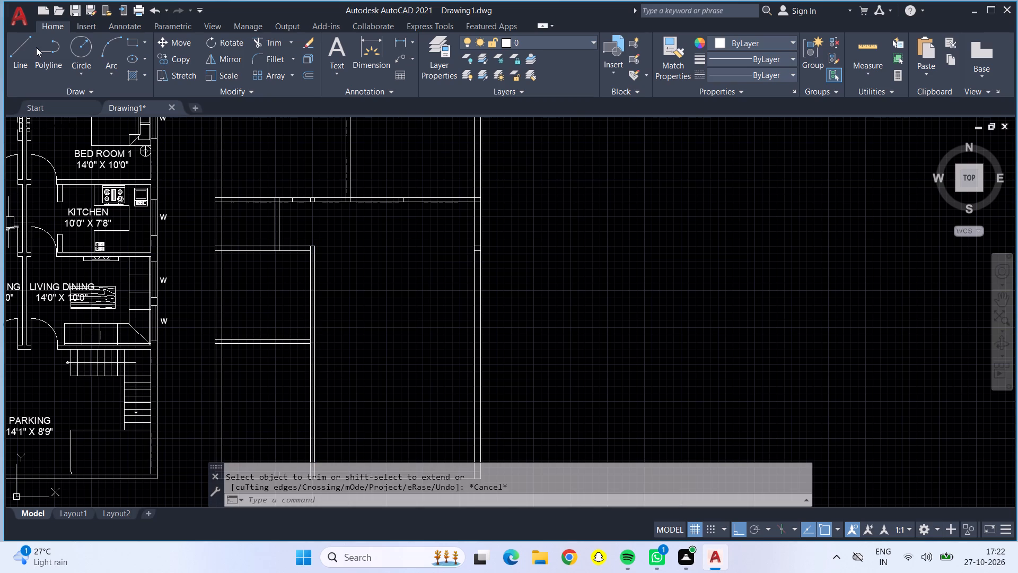
Draw two lines extending the lowest horizontal partition from the vertical partition across to the right outer wall.
left_click(23, 48)
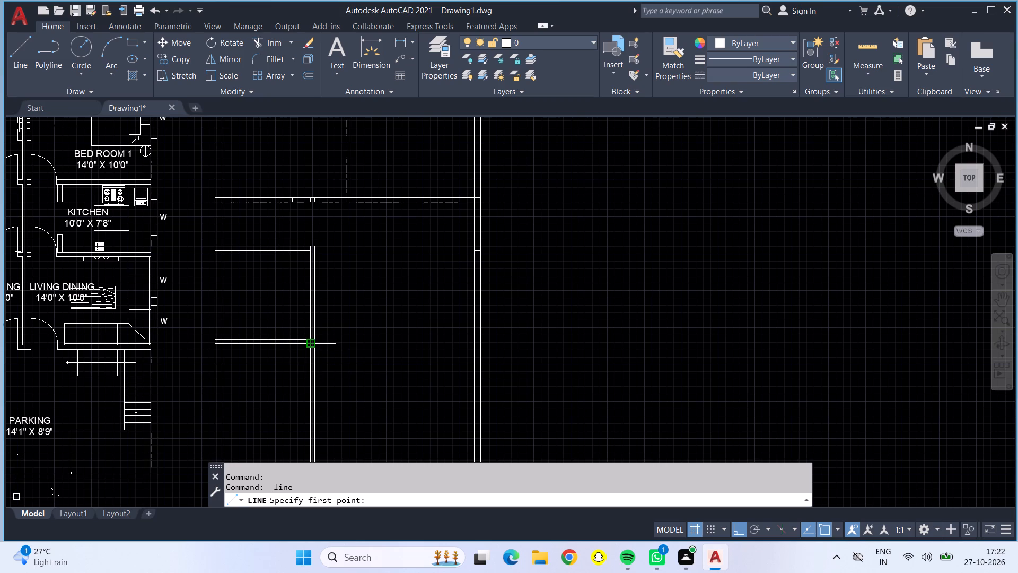
scroll(311, 343, "up", 1)
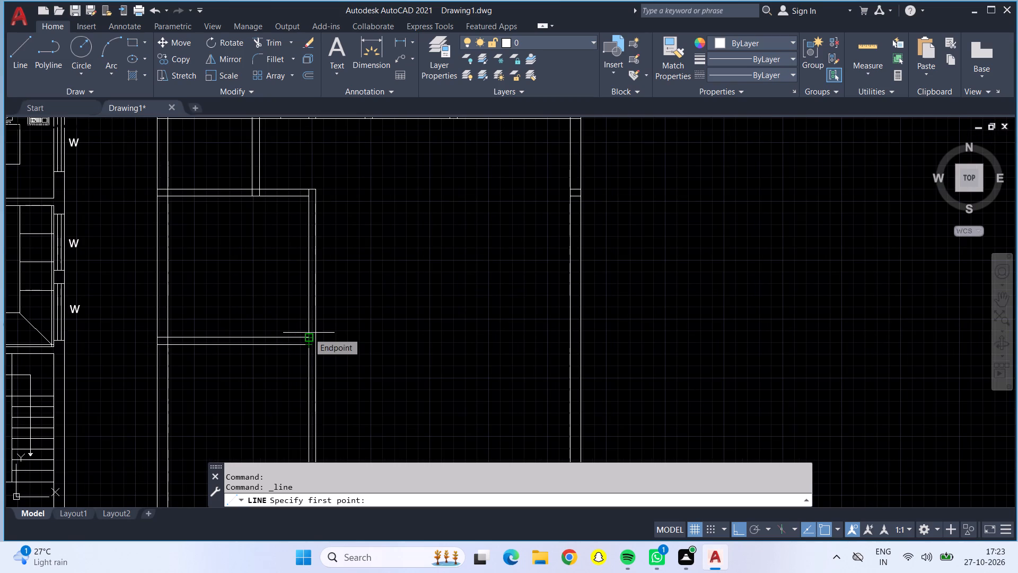
left_click(309, 333)
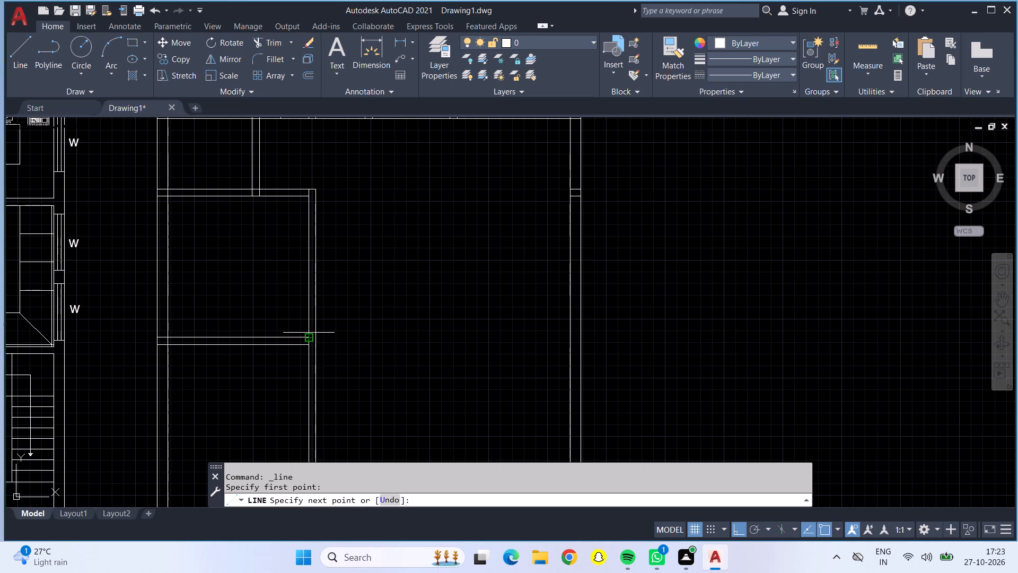
left_click(583, 335)
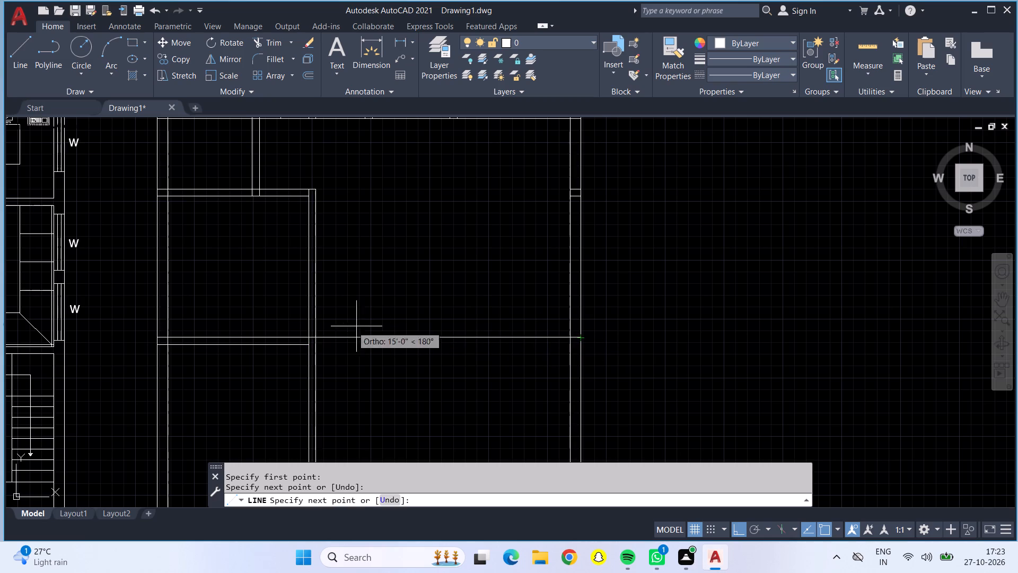
key("Escape")
left_click(14, 64)
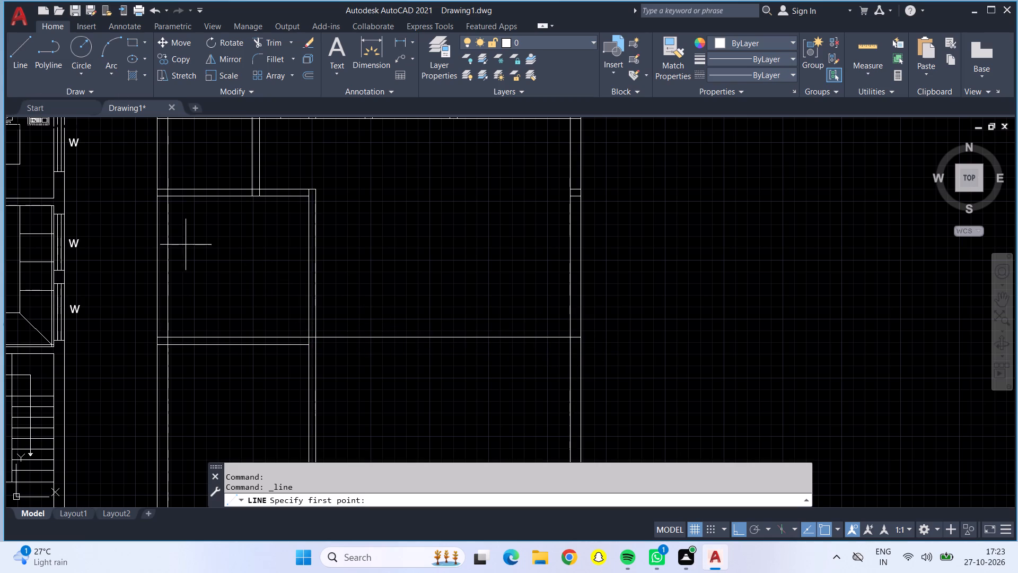
left_click_drag(312, 348, 324, 350)
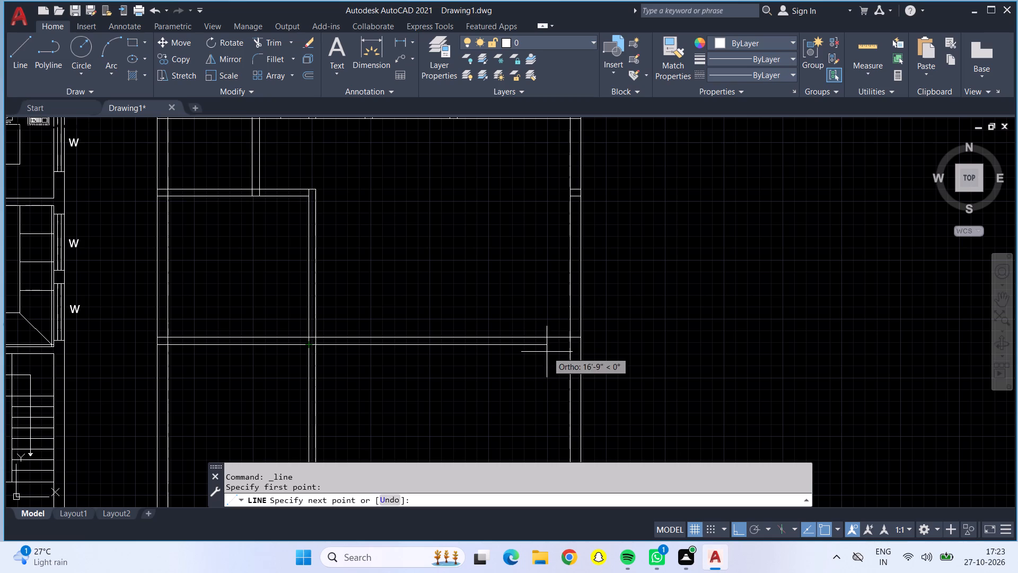
left_click(579, 345)
key("Escape")
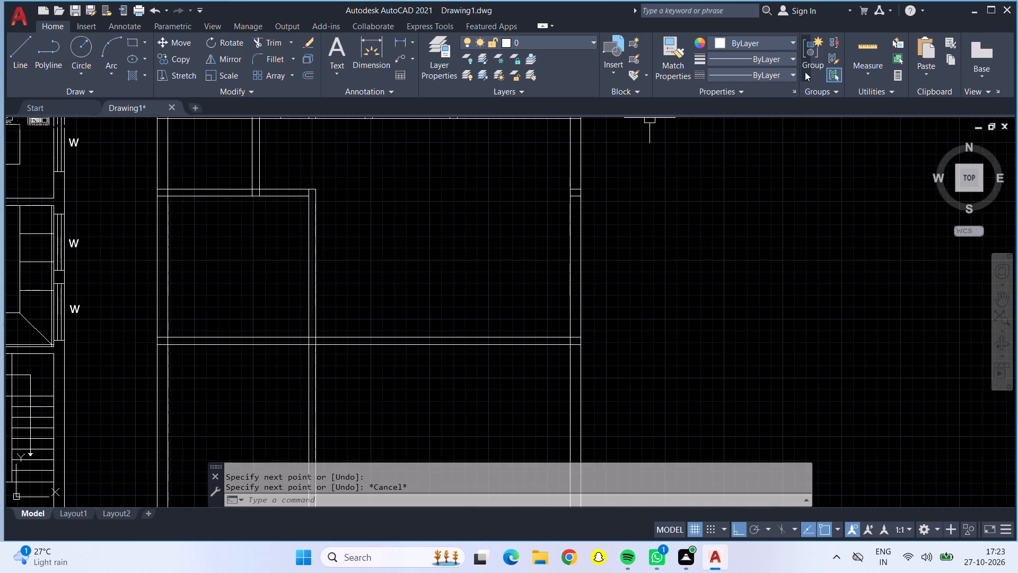
Measure the large room enclosed between the vertical partition and the right outer wall.
left_click(872, 43)
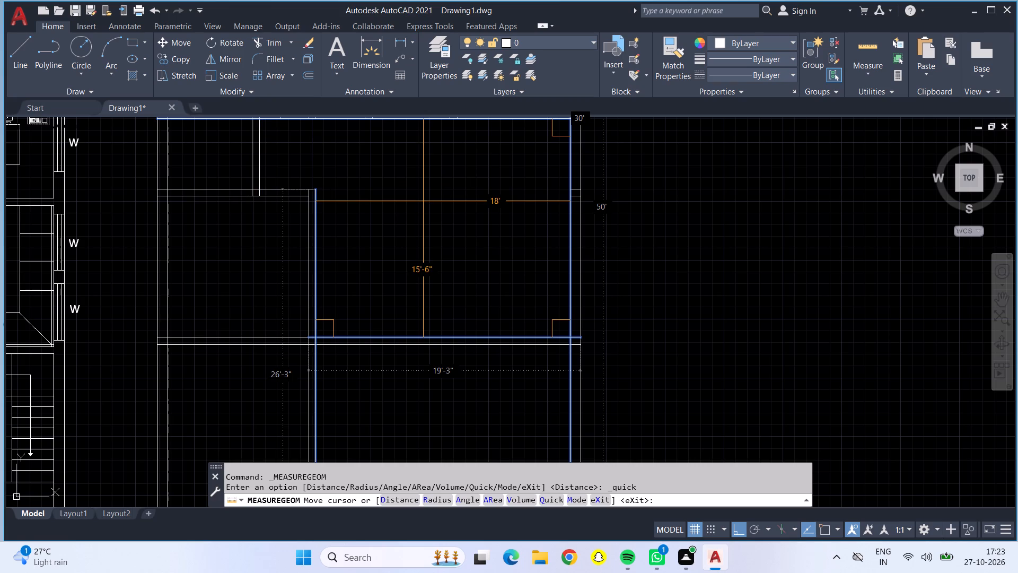
key("Escape")
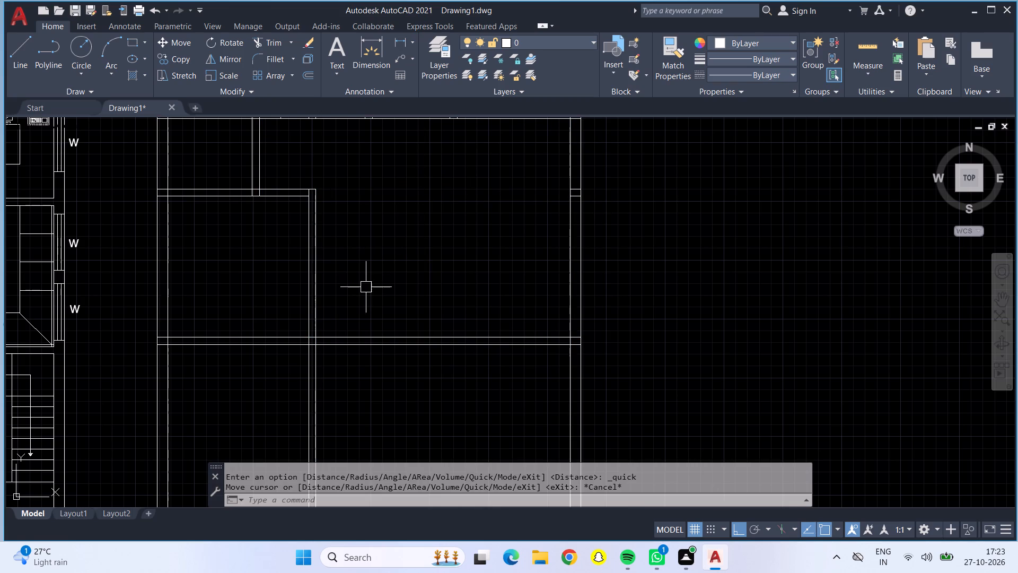
Offset the lower line of the extended horizontal partition 5' downward, between the vertical partition and the right outer wall.
middle_click_drag(366, 287, 433, 122)
middle_click_drag(425, 233, 375, 308)
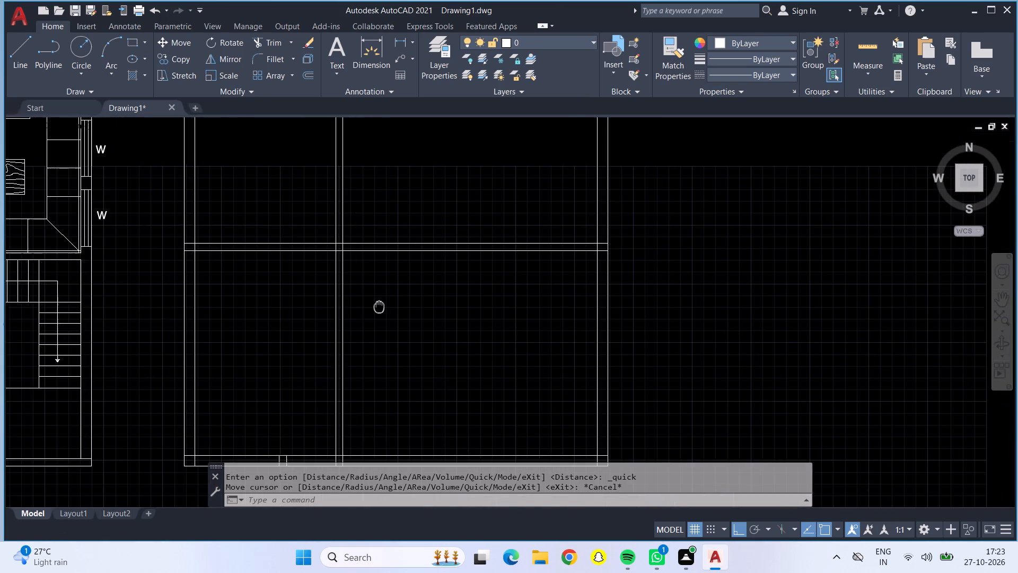
middle_click_drag(375, 308, 339, 333)
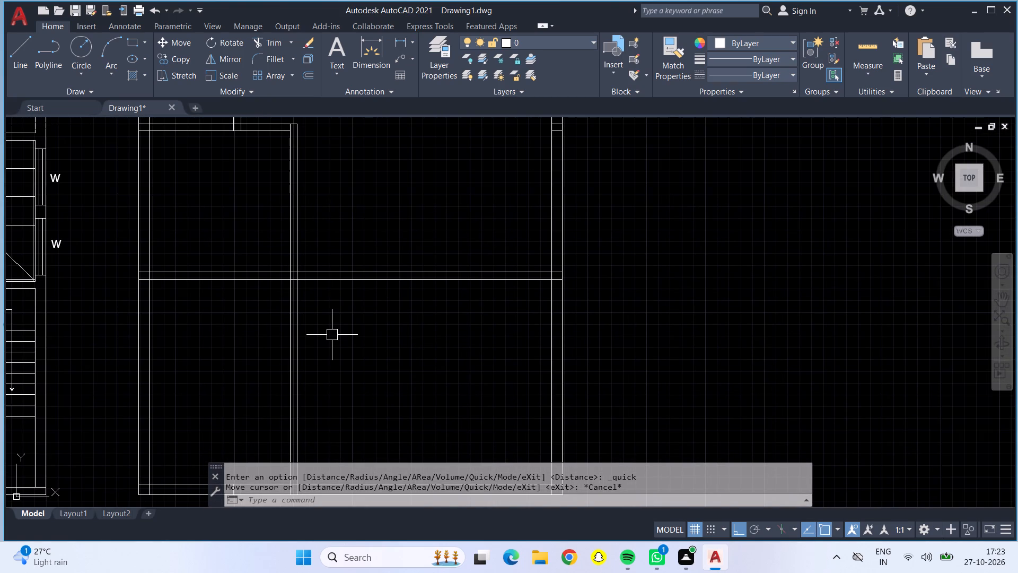
key("Escape")
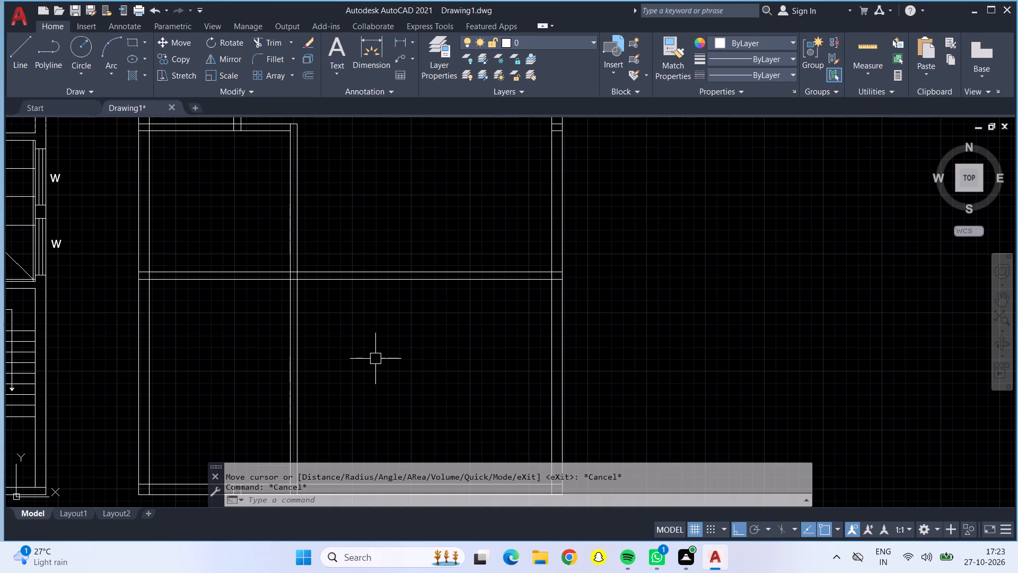
key("o")
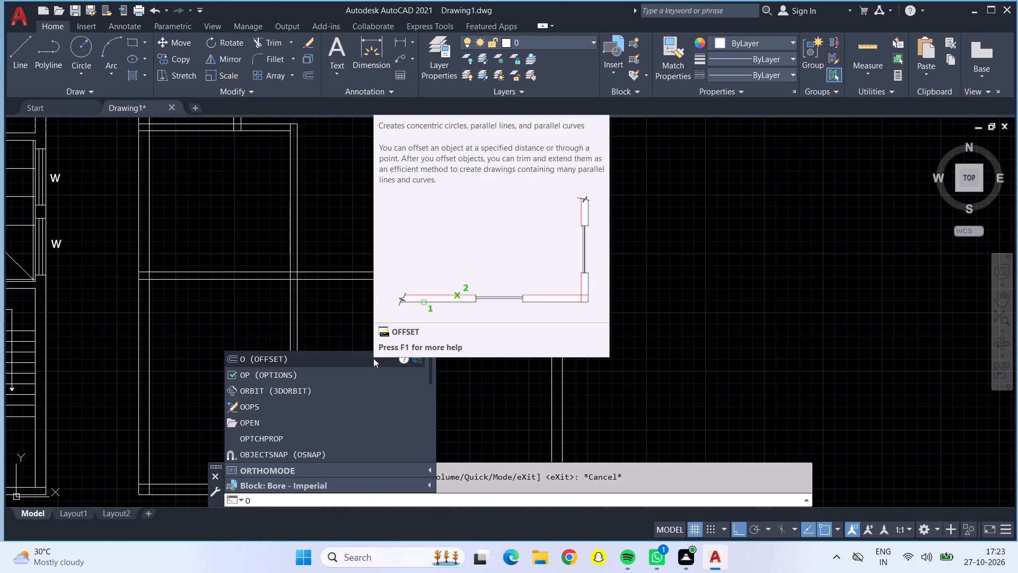
key("apostrophe")
key("Return")
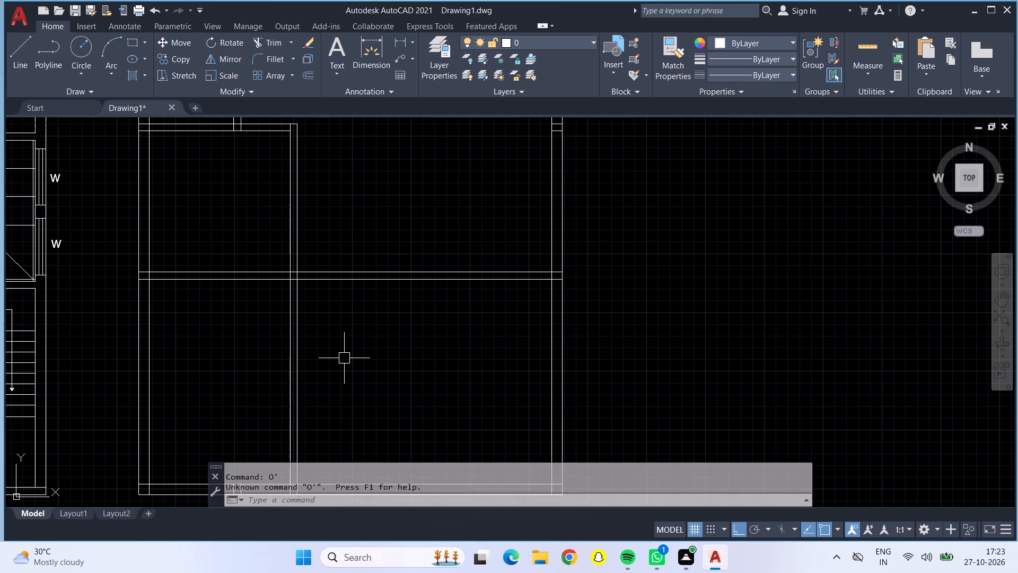
key("Escape")
key("o")
key("Return")
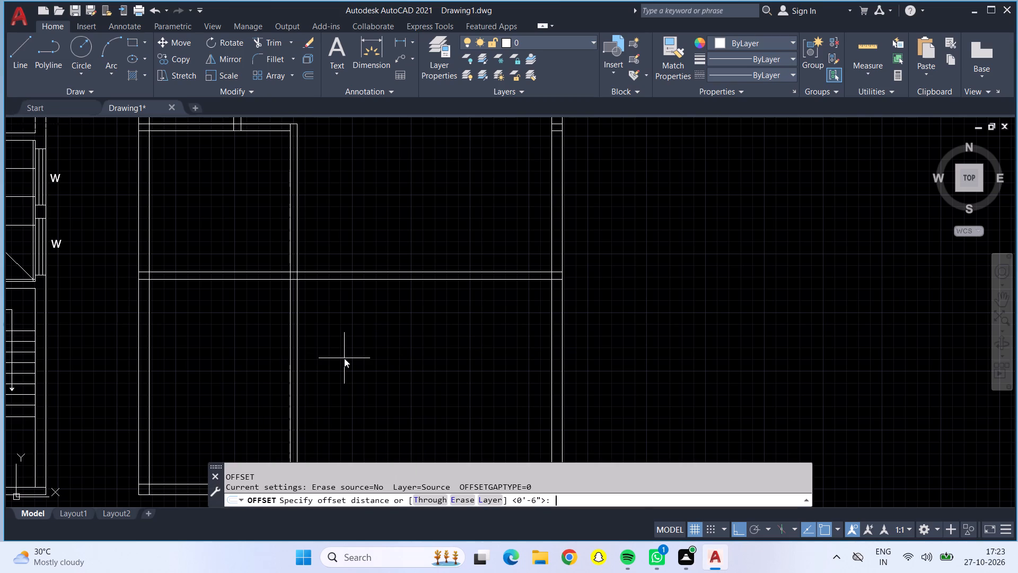
type("5'")
key("Return")
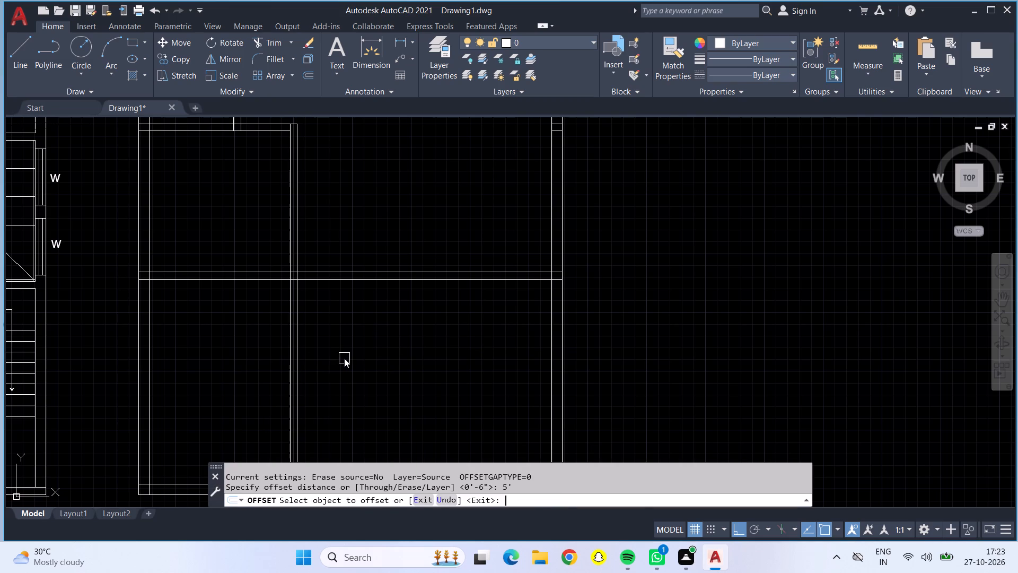
left_click(444, 282)
left_click(435, 315)
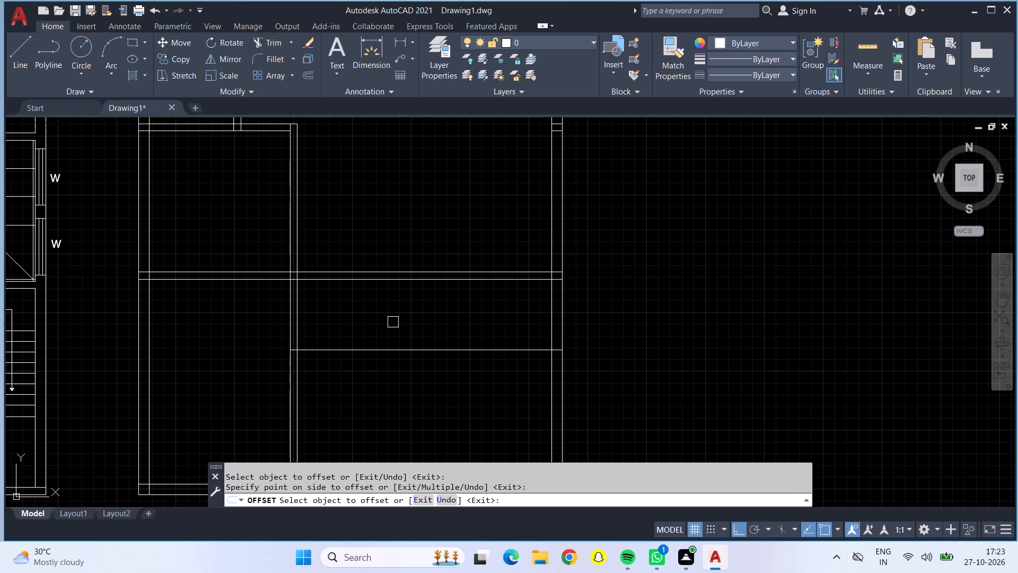
Offset the new horizontal line 6" downward for the wall thickness.
key("Escape")
key("o")
key("Return")
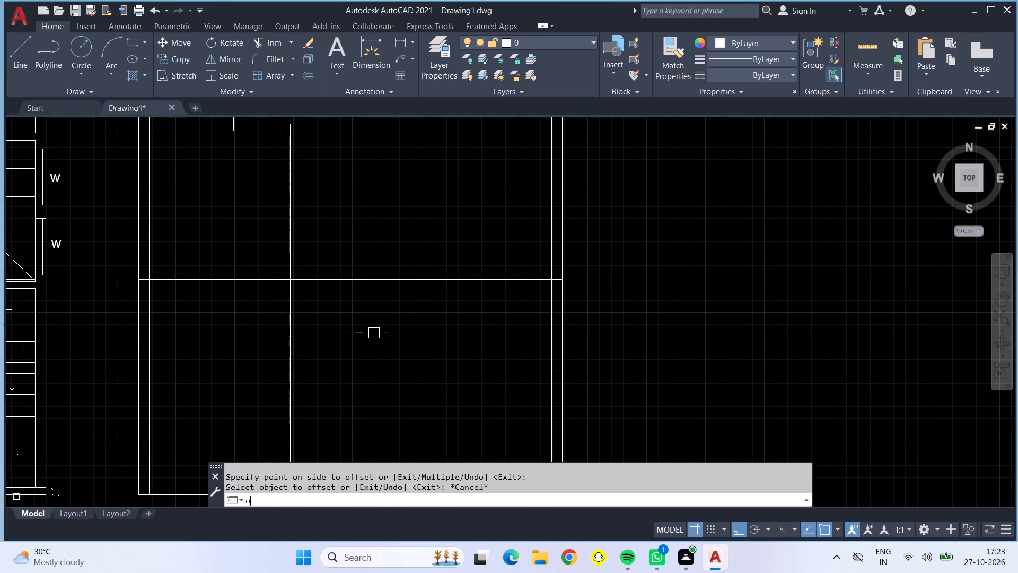
key("6")
key("shift+quotedbl")
key("Return")
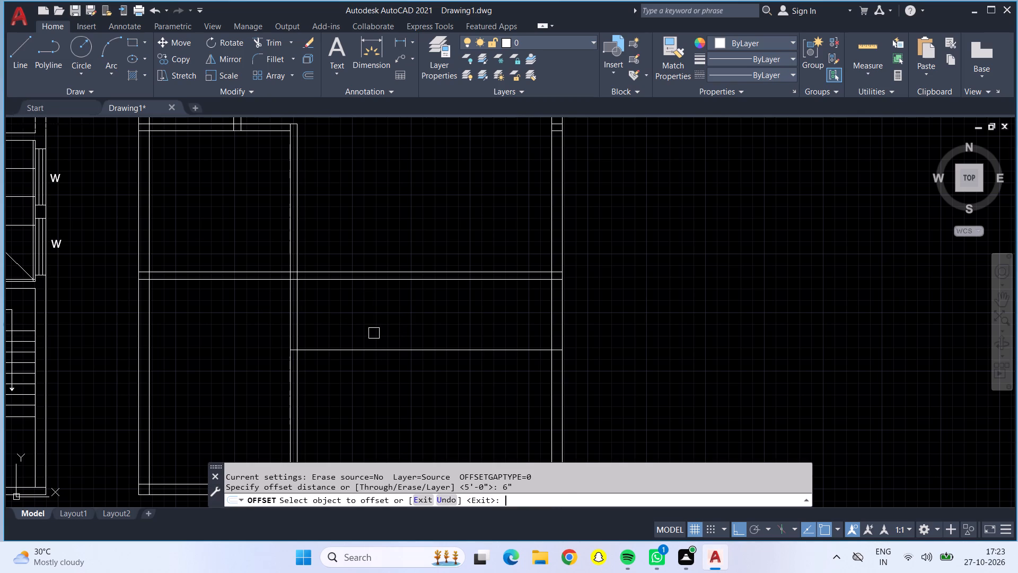
left_click(425, 353)
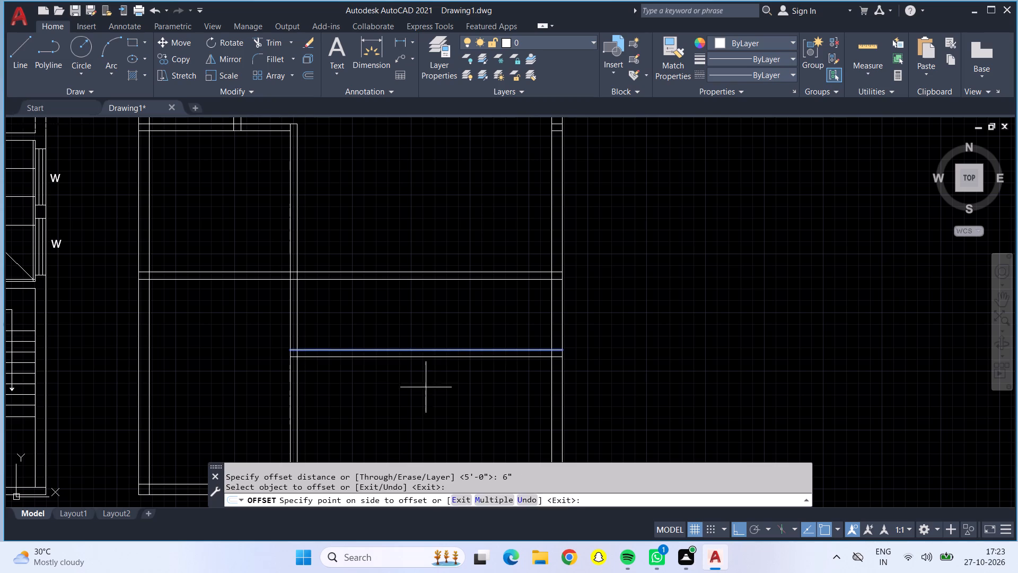
left_click(427, 389)
scroll(427, 389, "down", 1)
scroll(427, 389, "up", 1)
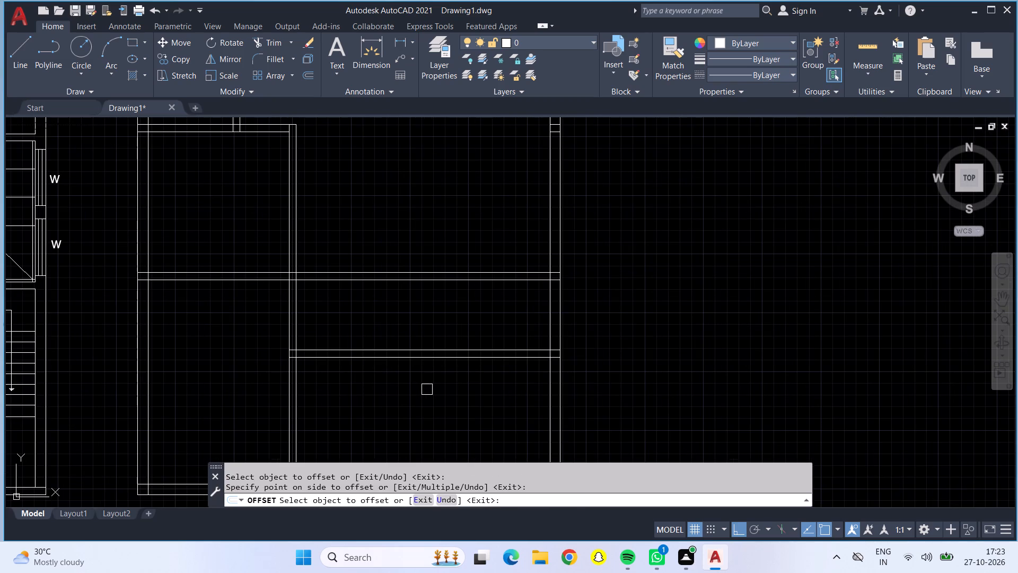
key("Escape")
Measure the lower-left room between the left outer wall and the vertical partition.
scroll(364, 402, "up", 1)
middle_click_drag(364, 402, 442, 360)
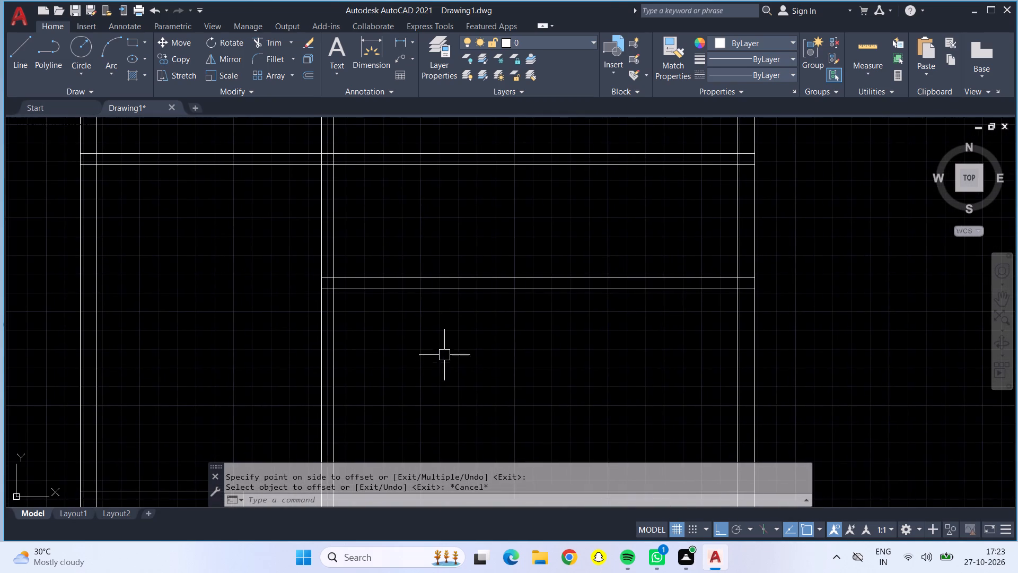
left_click(872, 45)
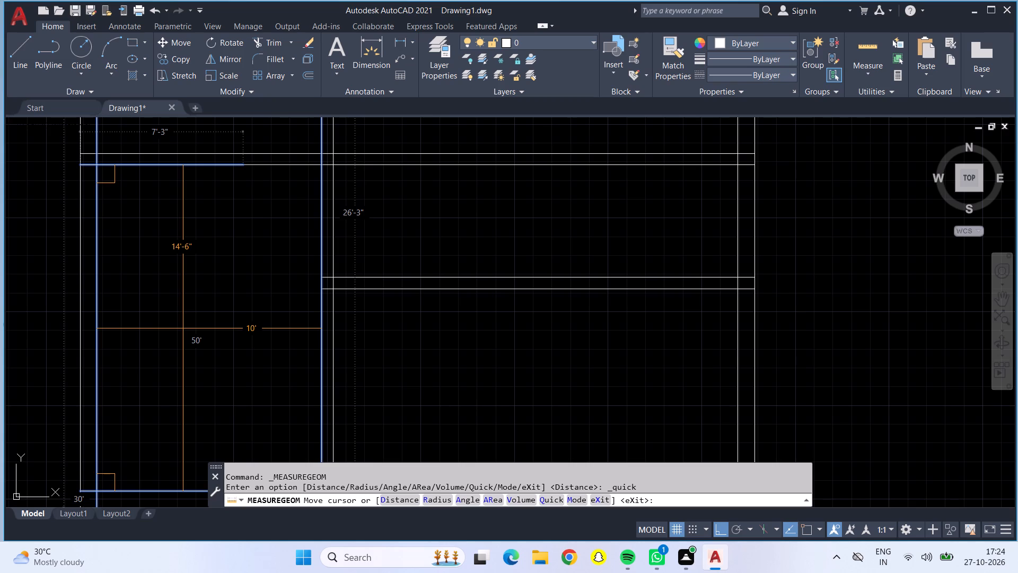
key("Escape")
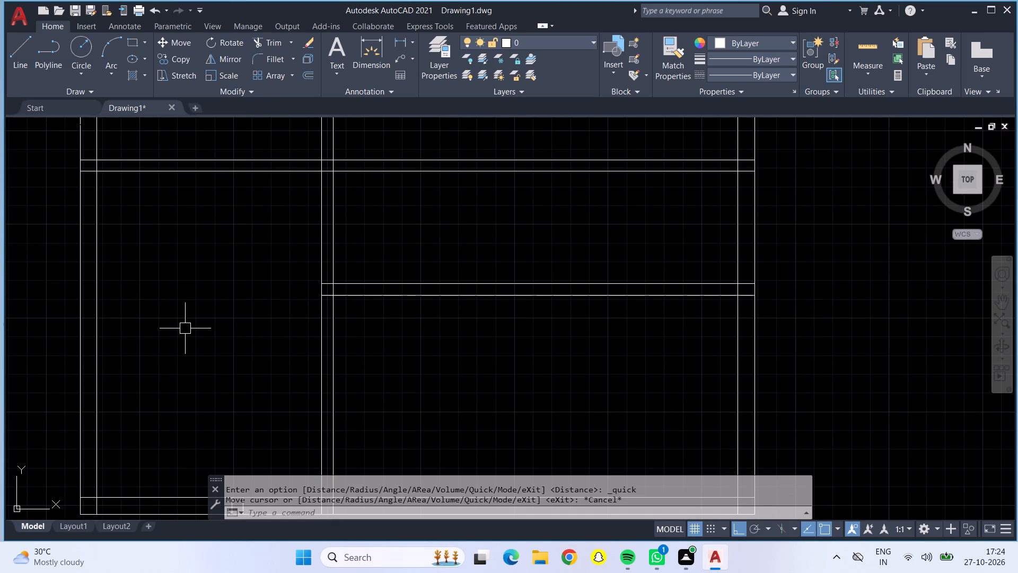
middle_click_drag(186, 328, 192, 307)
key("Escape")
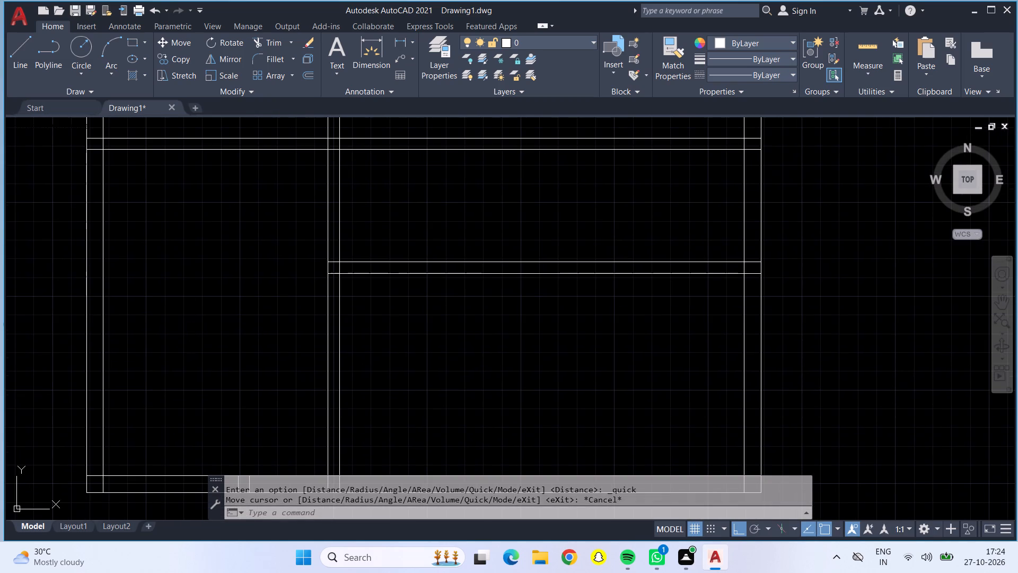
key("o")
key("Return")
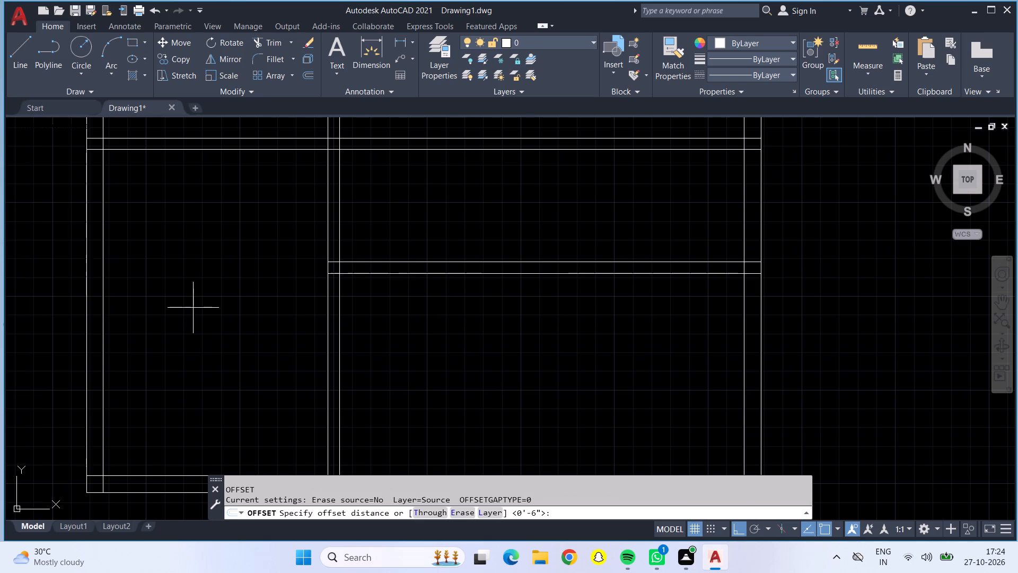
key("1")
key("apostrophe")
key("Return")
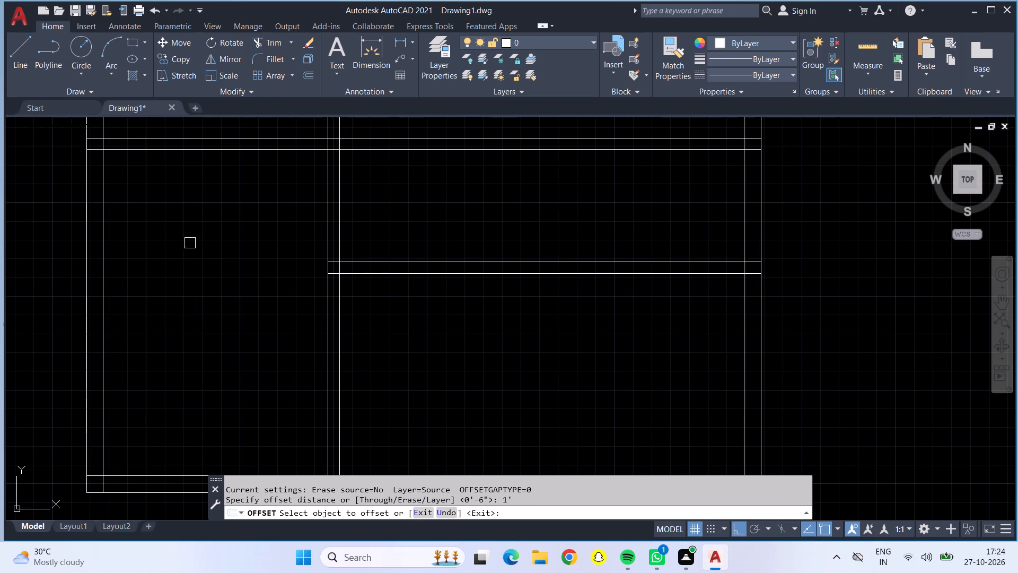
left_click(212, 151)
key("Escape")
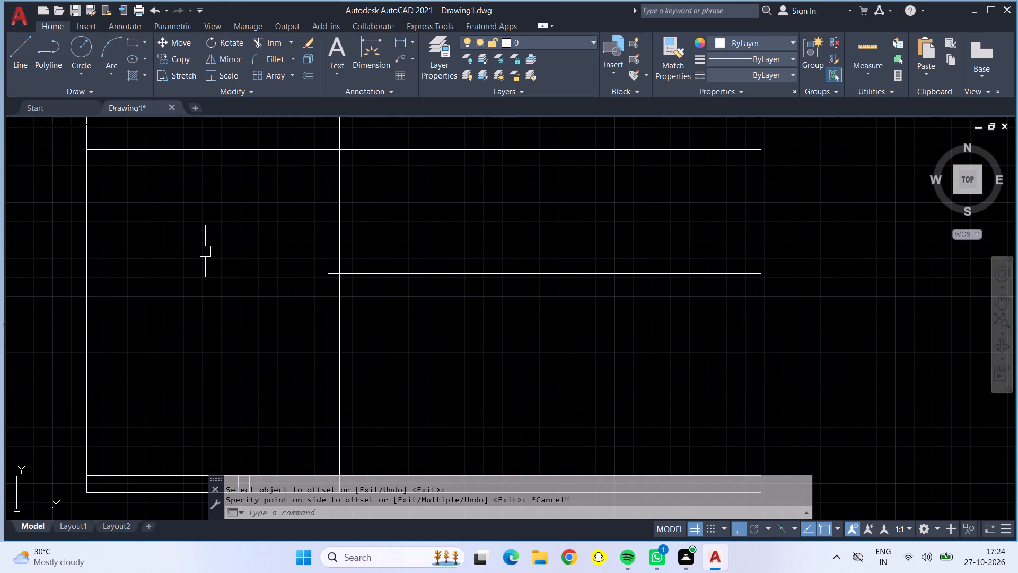
Offset both segments of the horizontal partition's lower line 10' downward, between the left outer wall and the vertical partition.
key("o")
key("Return")
type("10'")
key("Return")
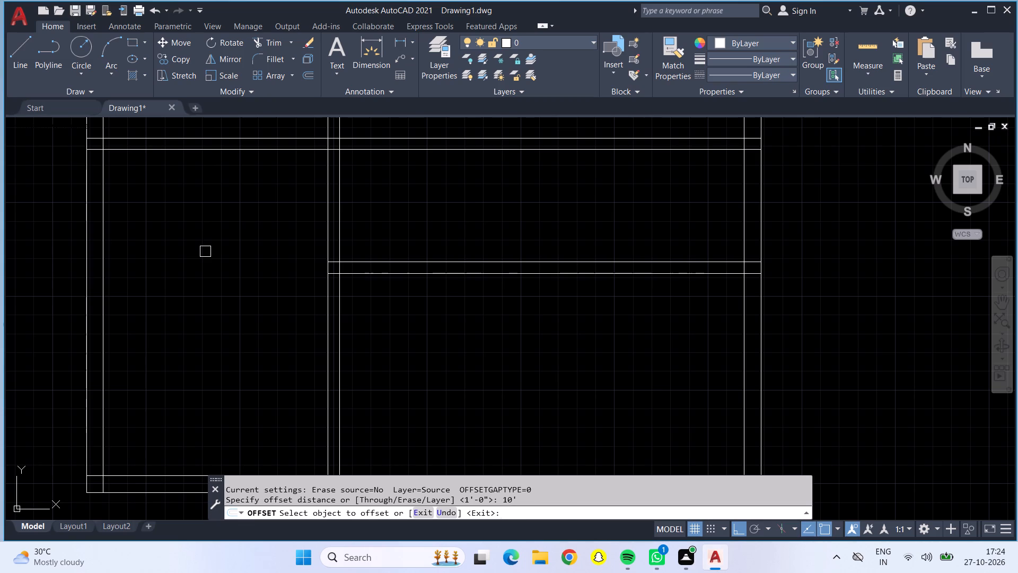
left_click(254, 153)
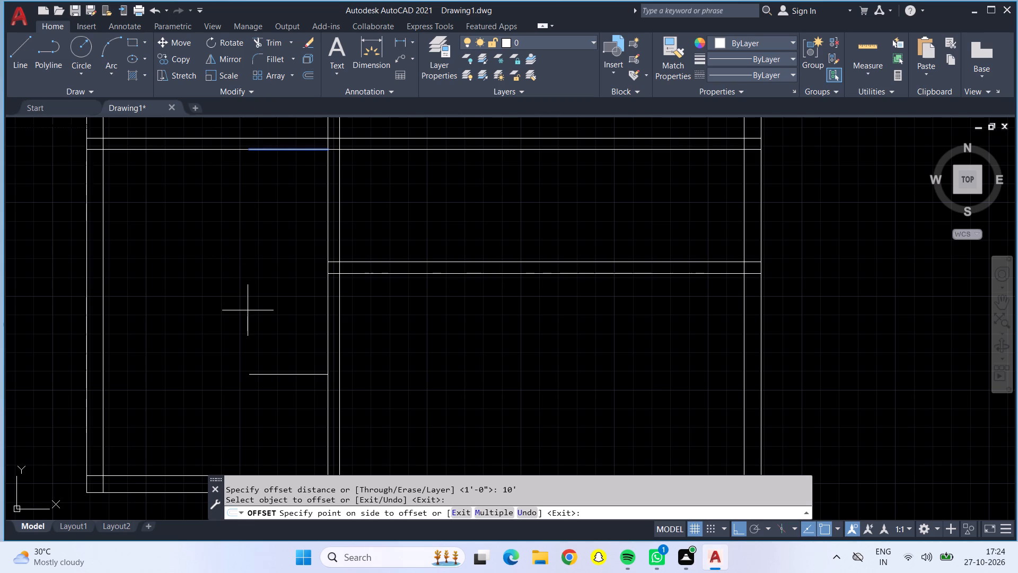
left_click(248, 310)
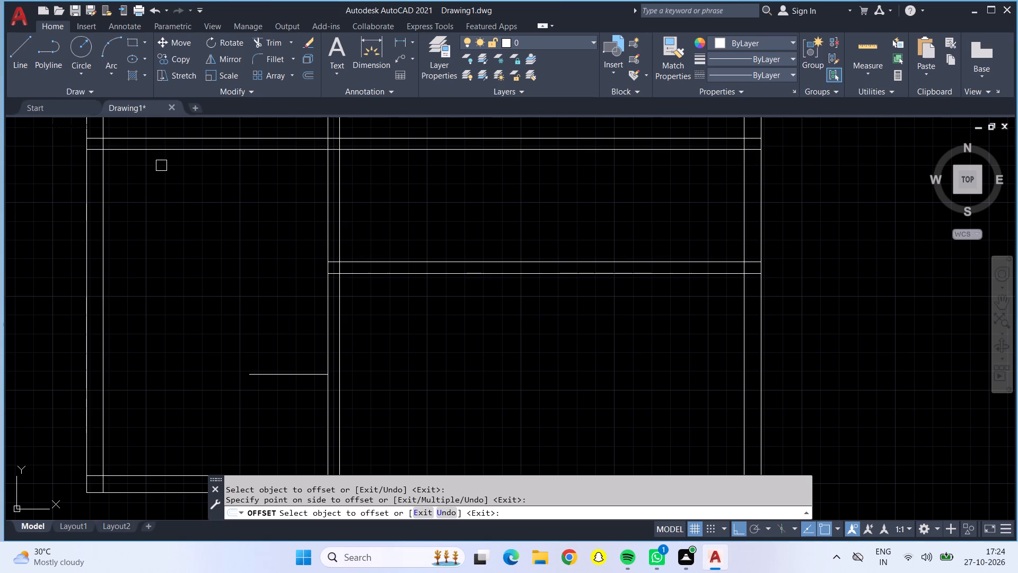
left_click(162, 150)
left_click(169, 285)
key("Escape")
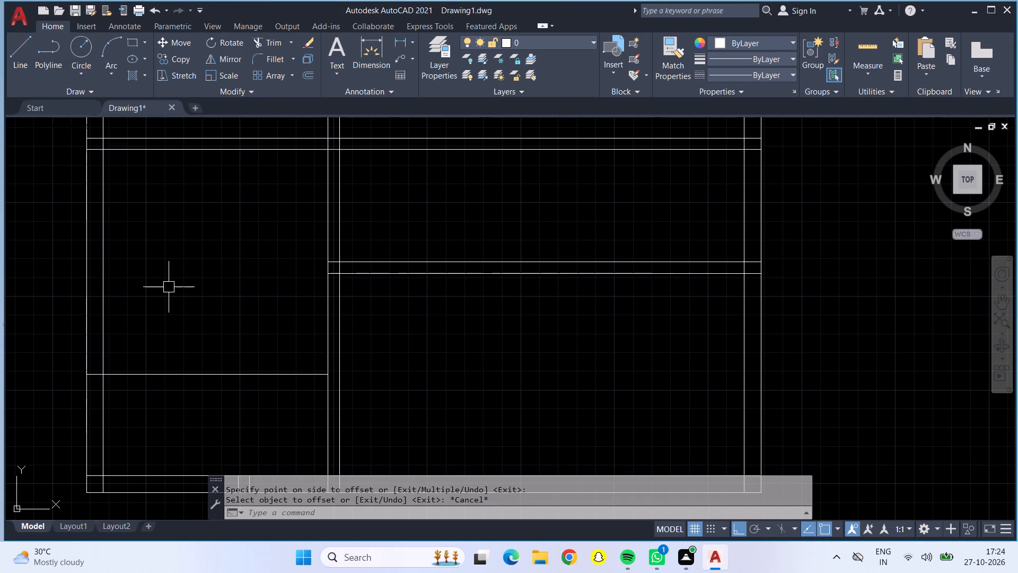
Offset both segments of the new horizontal line in the lower-left area 6" downward for the wall thickness.
key("o")
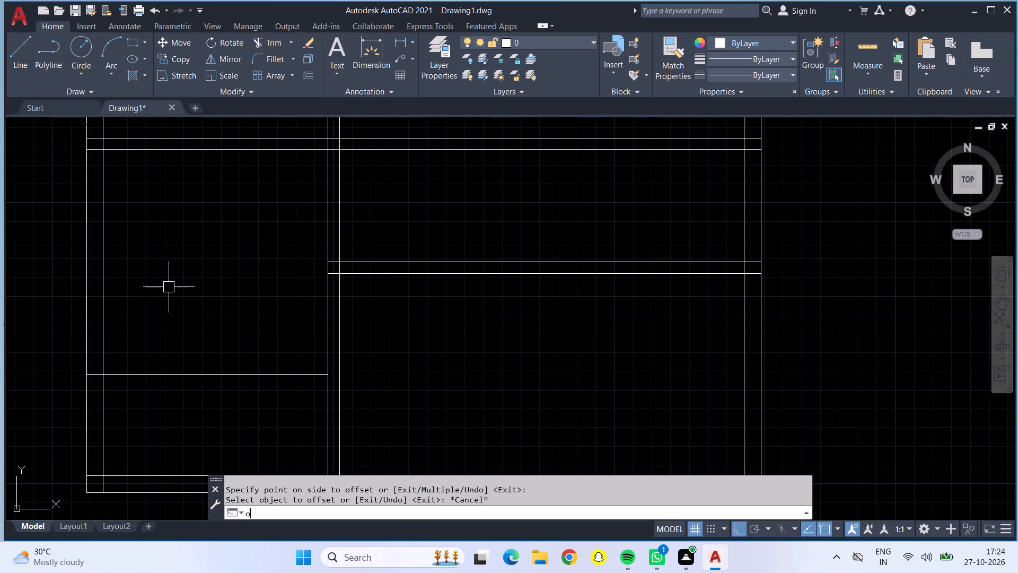
key("Return")
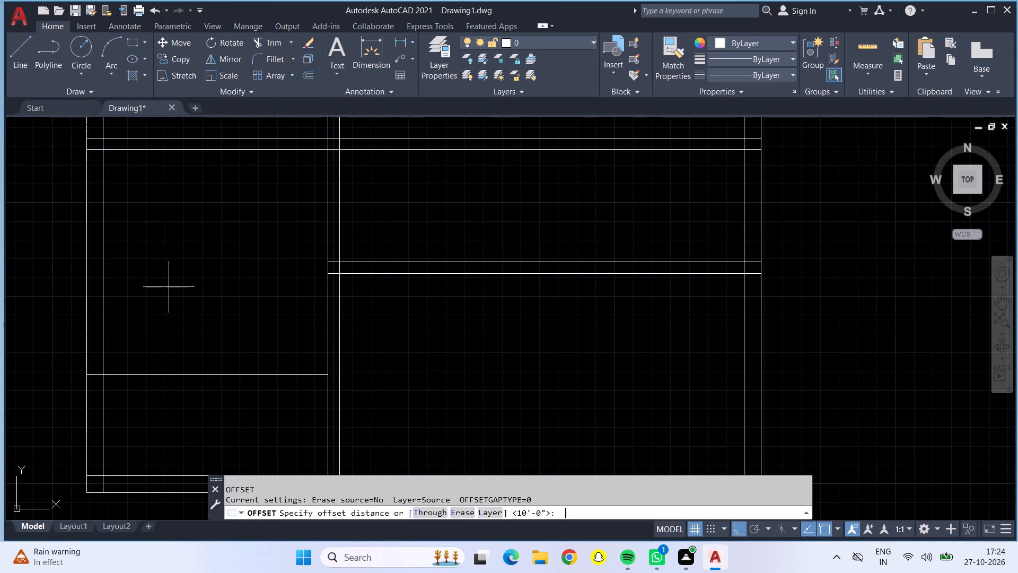
type("6\"")
key("Return")
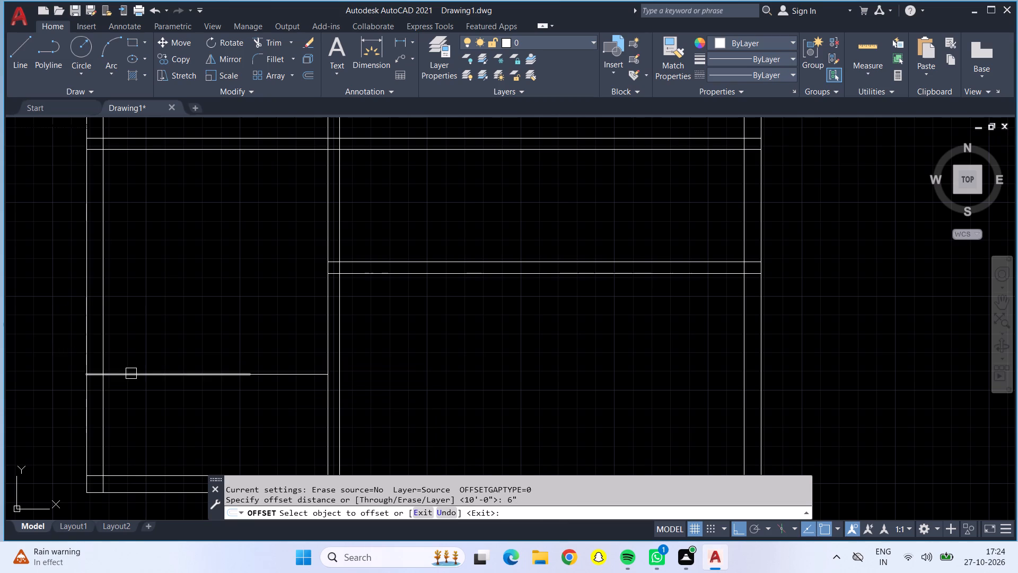
left_click(131, 374)
left_click_drag(144, 439, 154, 439)
left_click_drag(275, 378, 275, 383)
left_click(275, 415)
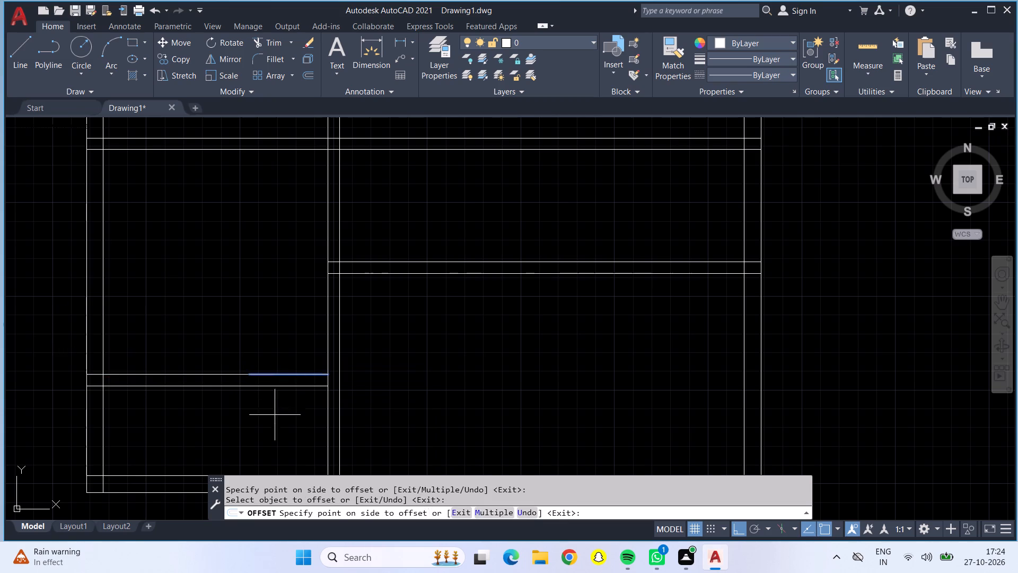
key("Escape")
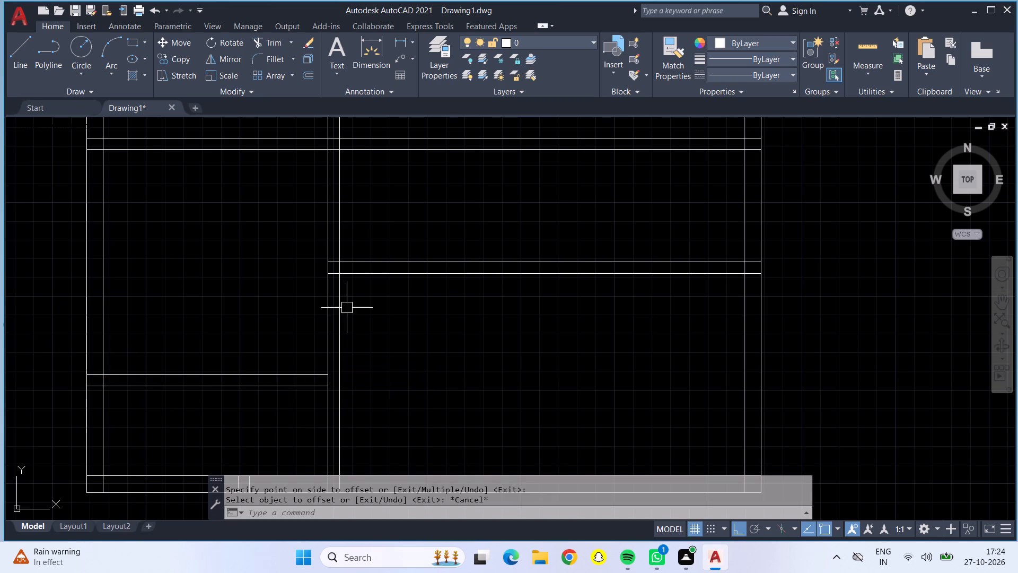
Draw two short lines extending the new lower-left wall's two lines across the vertical partition's thickness.
left_click(12, 59)
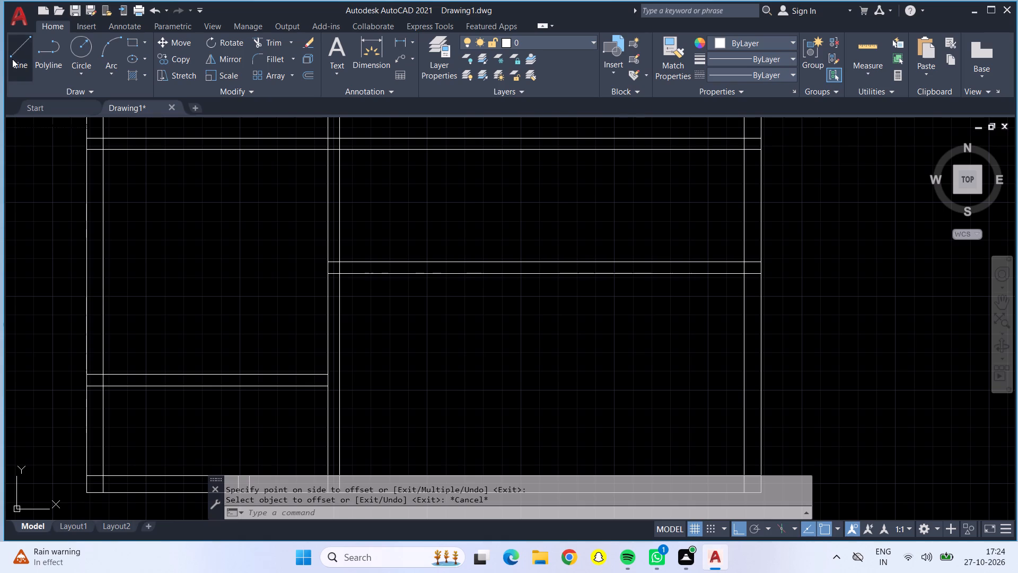
left_click(329, 371)
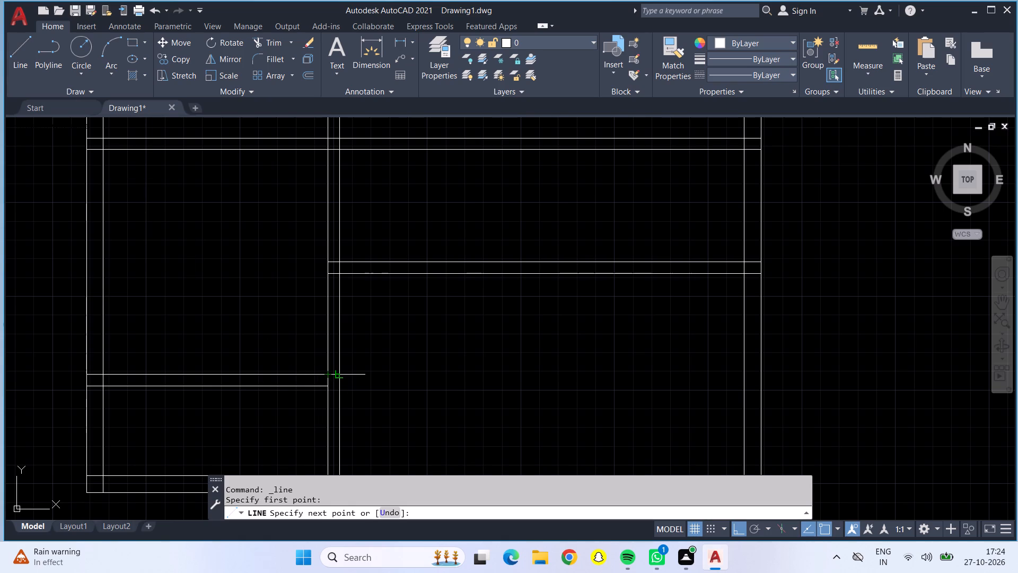
left_click(341, 371)
key("Escape")
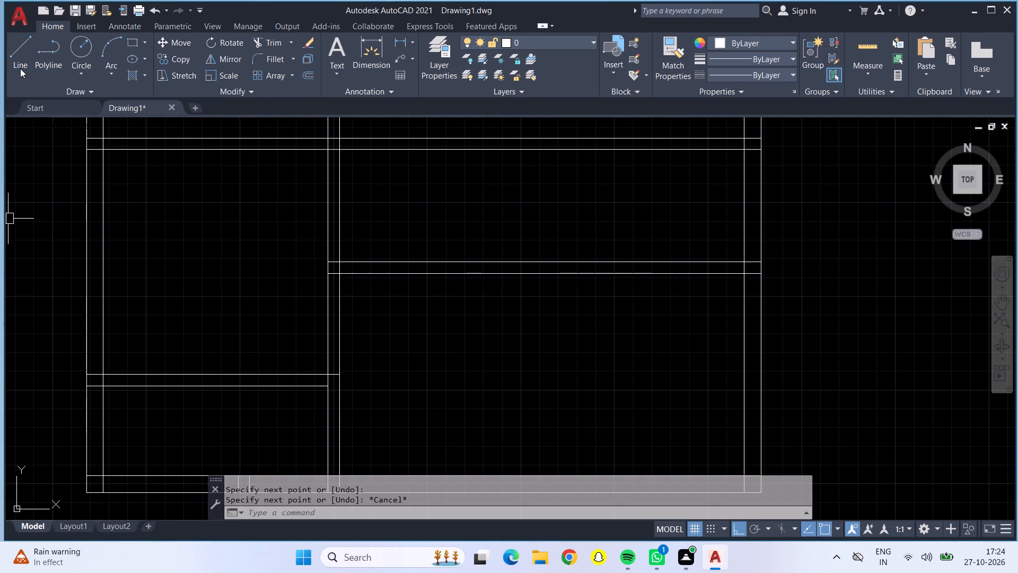
left_click(20, 68)
left_click(328, 388)
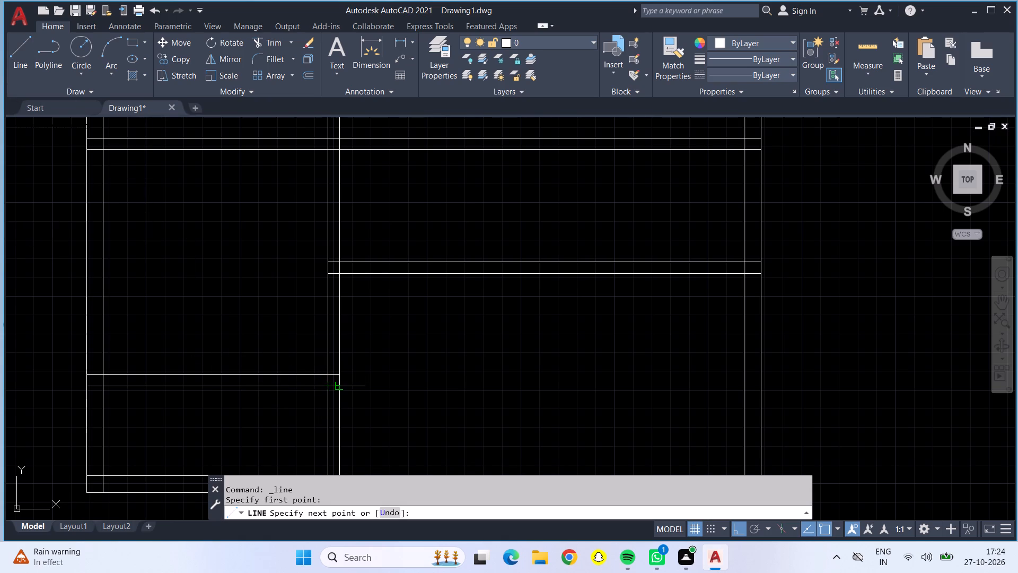
left_click(341, 388)
key("Escape")
Trim the lower right-hand horizontal wall's two line ends that run through the vertical partition.
left_click(254, 41)
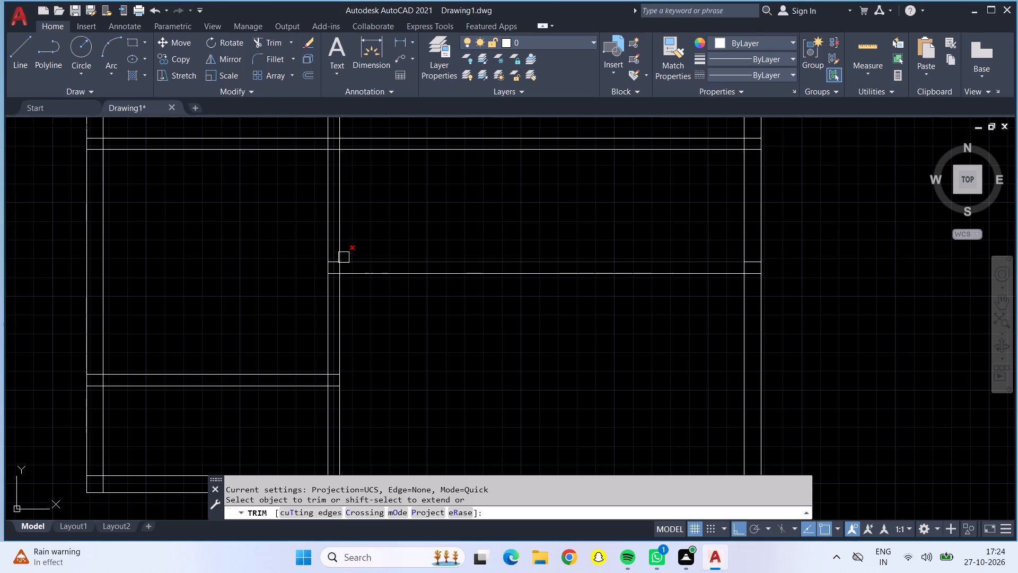
scroll(344, 257, "up", 3)
left_click_drag(305, 278, 303, 283)
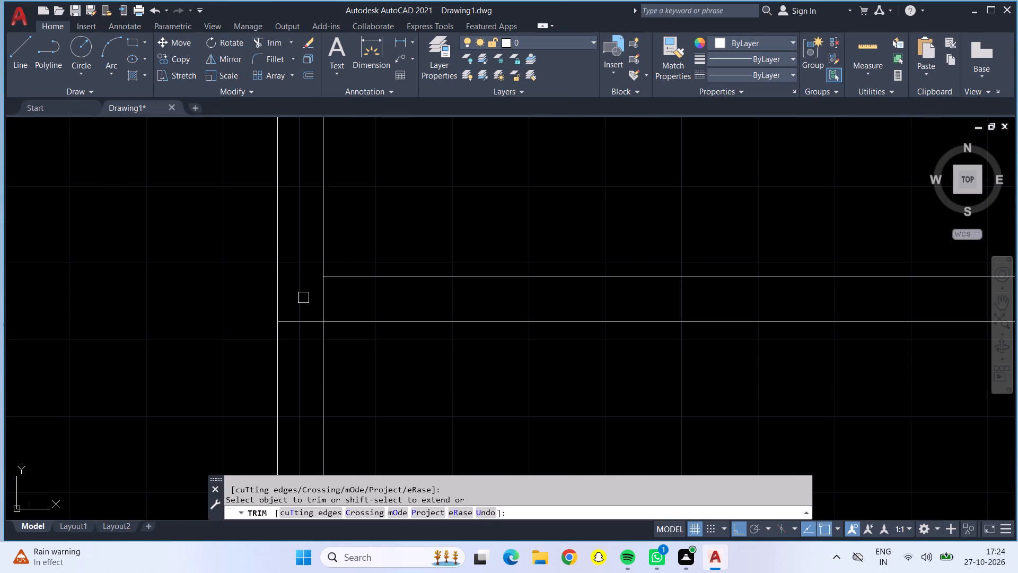
left_click(302, 324)
Trim the vertical partition's lines below the new lower-left wall and clear the overlaps inside their corner.
scroll(308, 318, "down", 3)
scroll(301, 439, "up", 3)
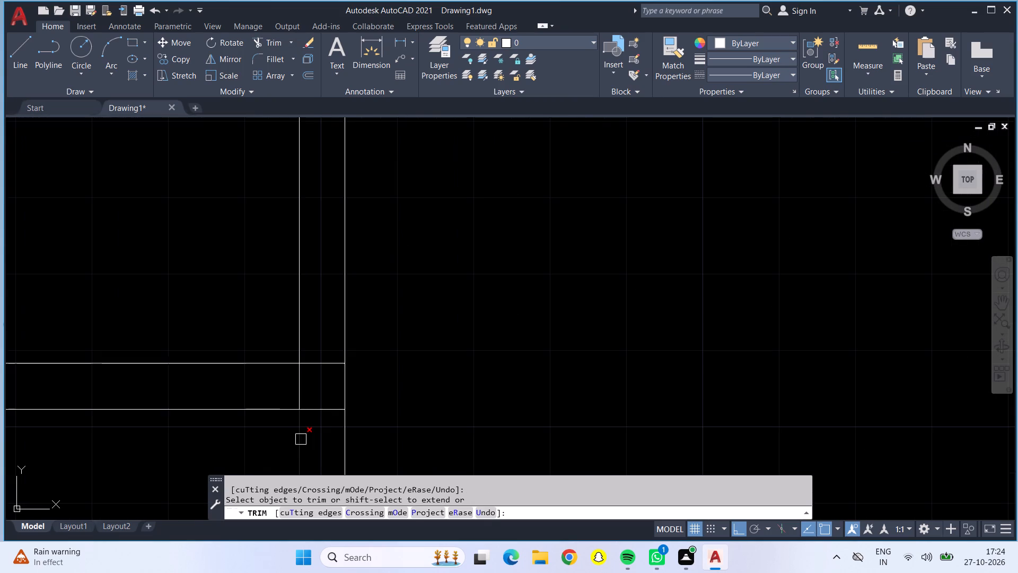
left_click_drag(273, 437, 406, 435)
left_click(296, 394)
left_click(320, 368)
scroll(321, 363, "down", 4)
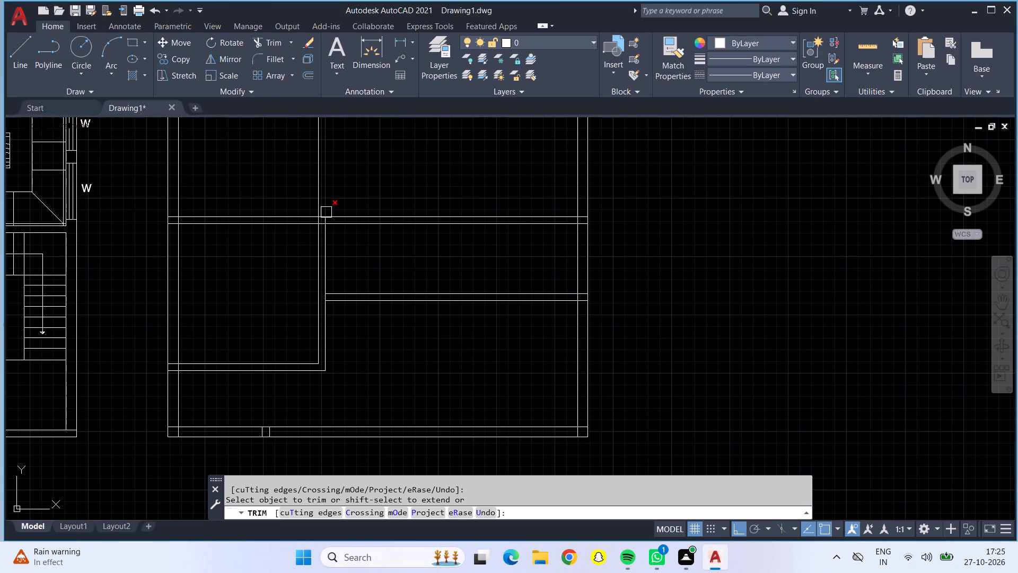
Trim the overlapping lines where the full-width horizontal partition crosses the vertical partition, leaving an open wall junction.
scroll(325, 214, "up", 6)
left_click_drag(297, 187, 300, 224)
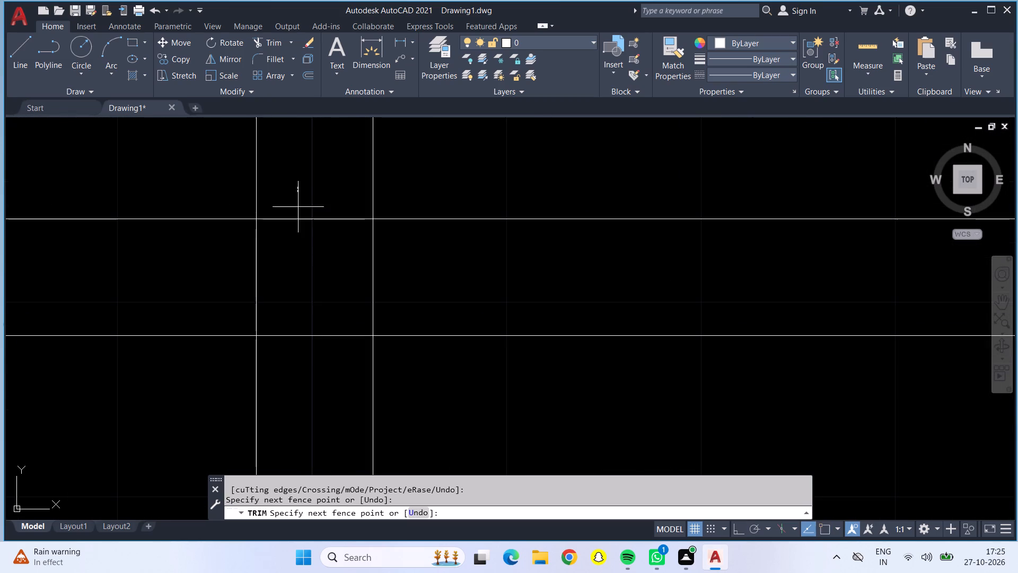
left_click_drag(300, 224, 422, 298)
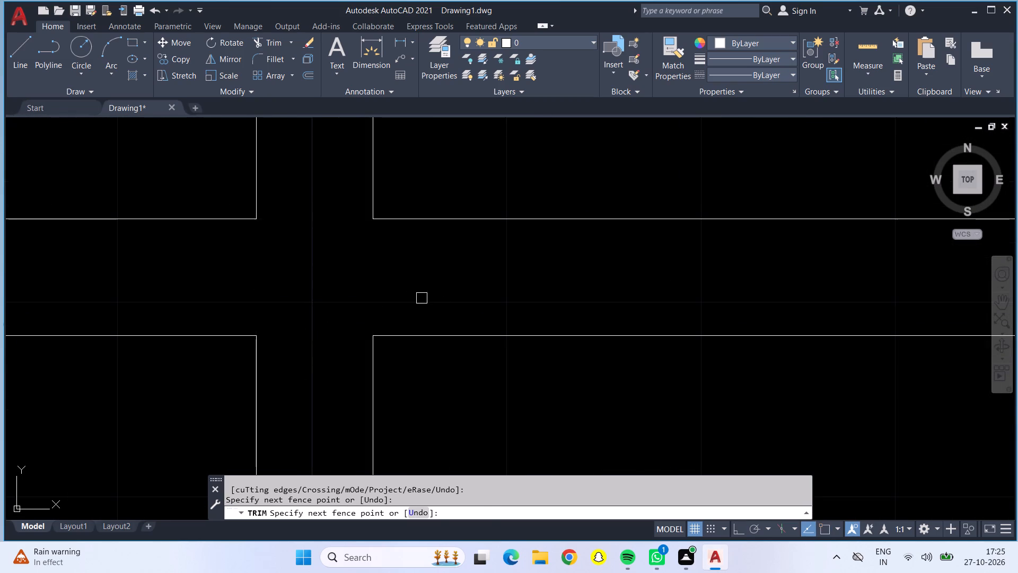
Trim the overlapping lines where the full-width horizontal partition and the new lower-left wall meet the left outer wall.
scroll(413, 298, "up", 1)
scroll(413, 298, "down", 3)
scroll(357, 324, "down", 3)
scroll(119, 312, "up", 4)
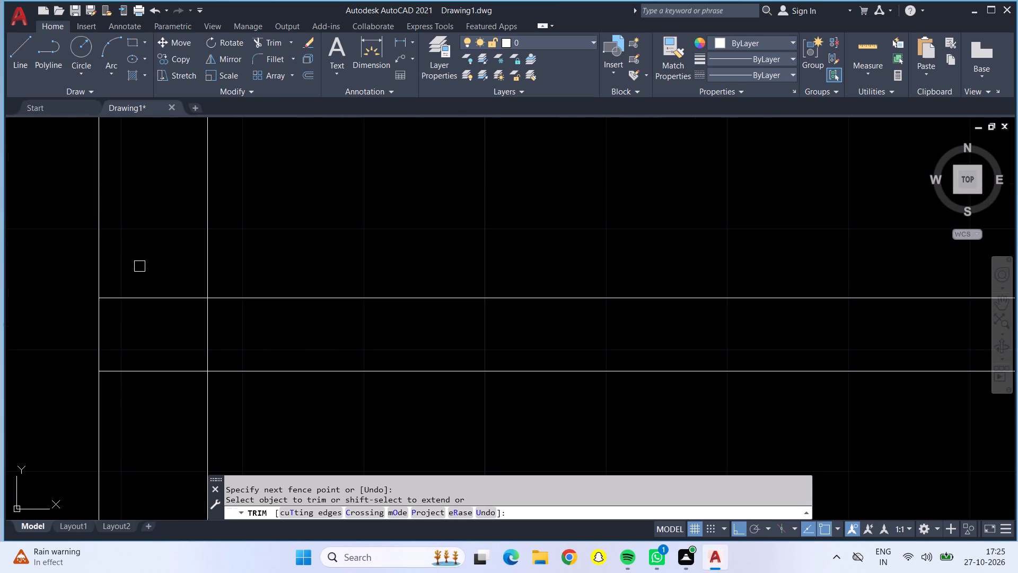
left_click_drag(144, 250, 268, 309)
scroll(268, 312, "down", 6)
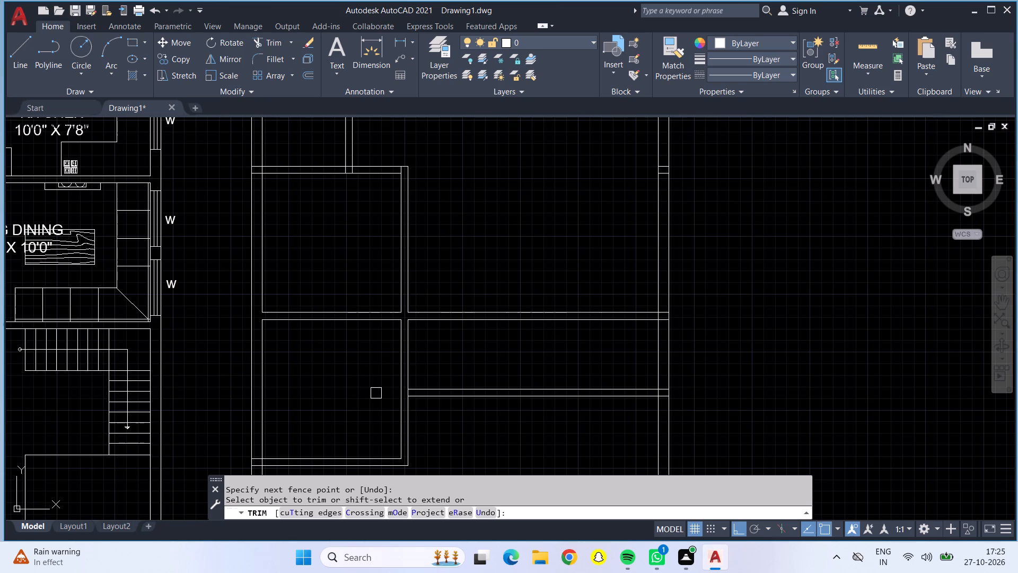
middle_click_drag(332, 408, 378, 276)
scroll(300, 331, "up", 4)
left_click_drag(301, 270, 308, 341)
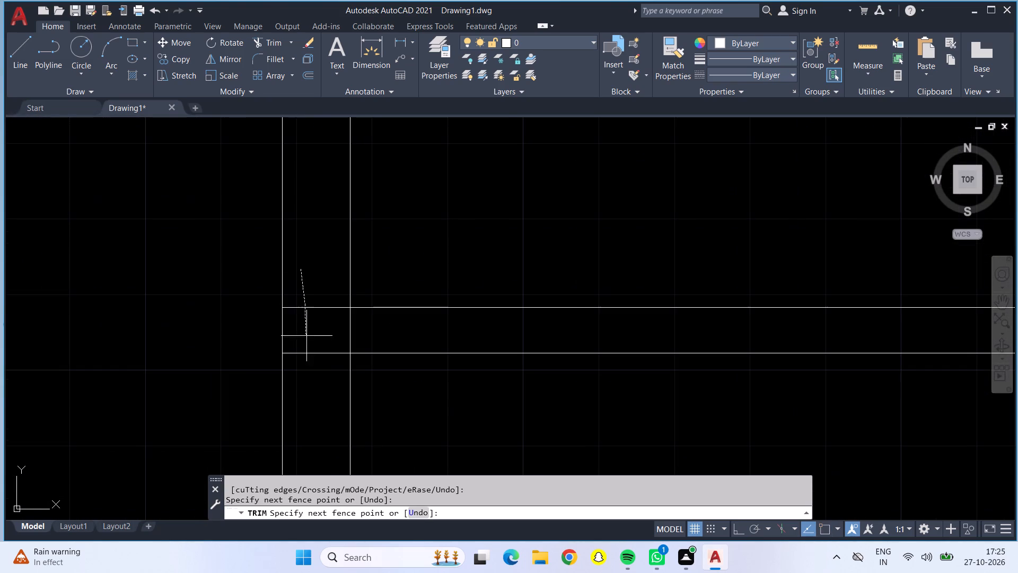
left_click_drag(308, 341, 357, 323)
scroll(355, 324, "down", 4)
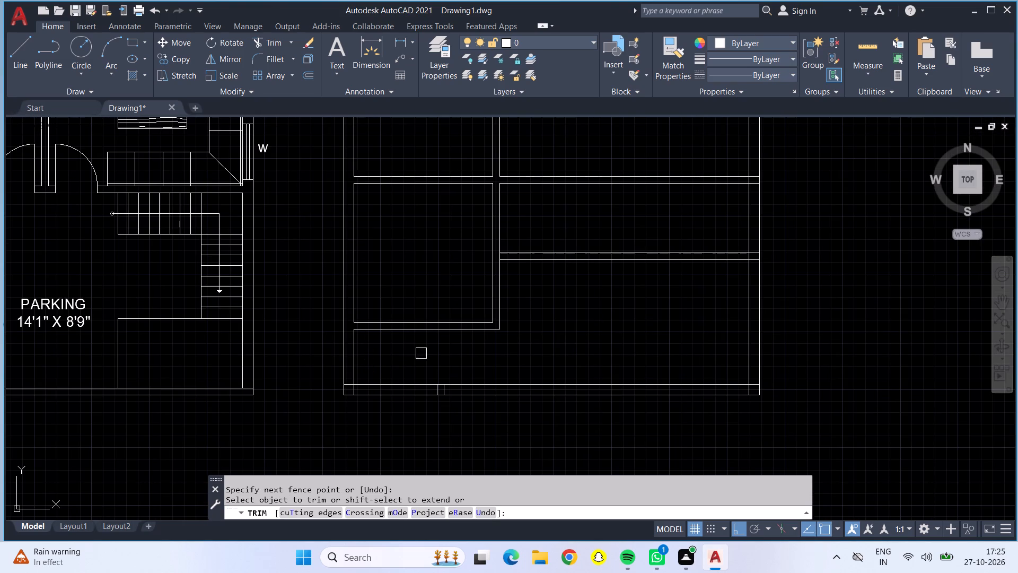
Trim the overlapping lines at the plan's lower-left outer corner and remove the two short cross lines in the bottom wall.
scroll(345, 388, "up", 4)
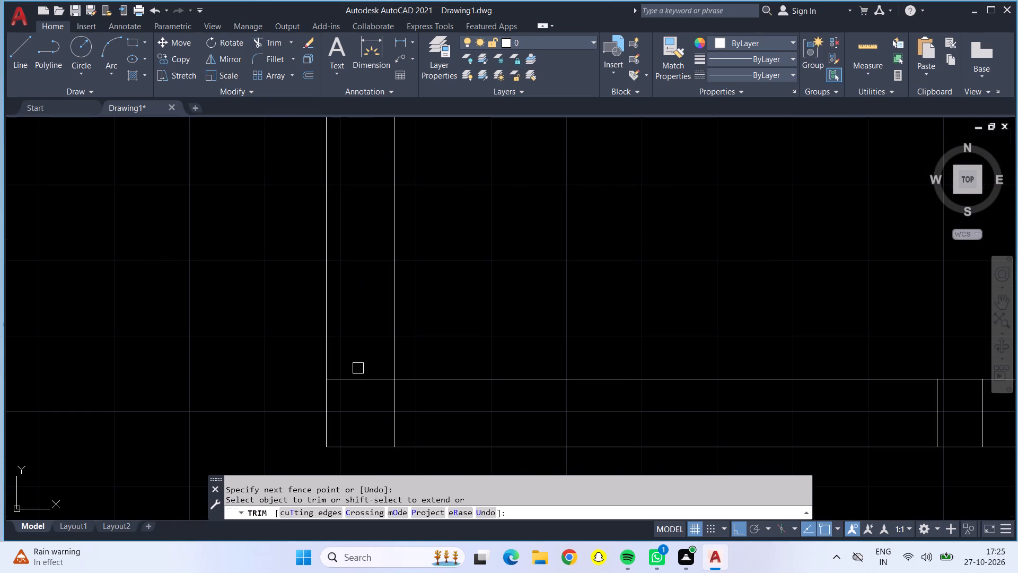
left_click_drag(359, 366, 449, 415)
scroll(446, 412, "down", 3)
scroll(614, 413, "up", 3)
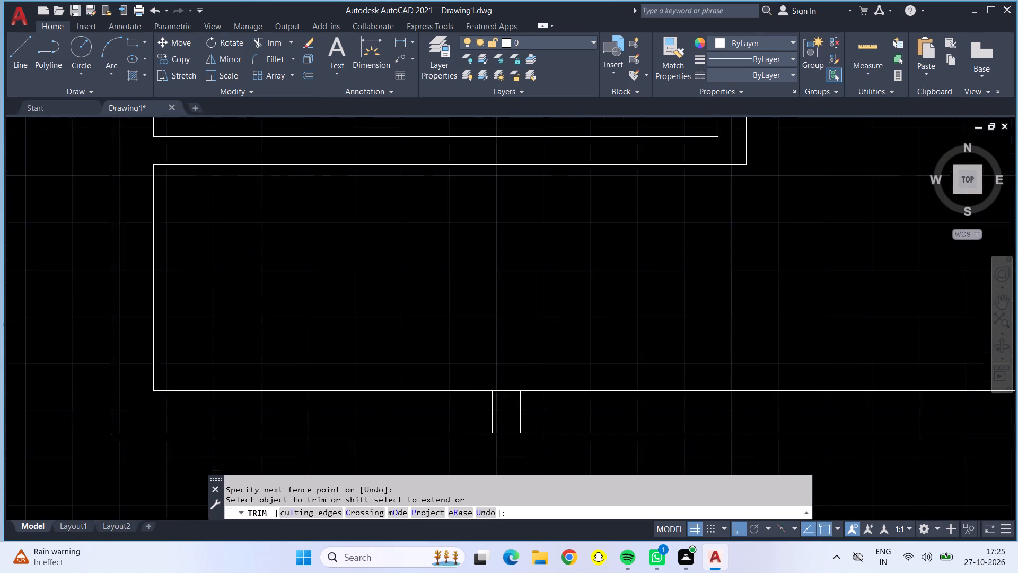
left_click_drag(591, 412, 392, 421)
scroll(388, 421, "down", 5)
key("Escape")
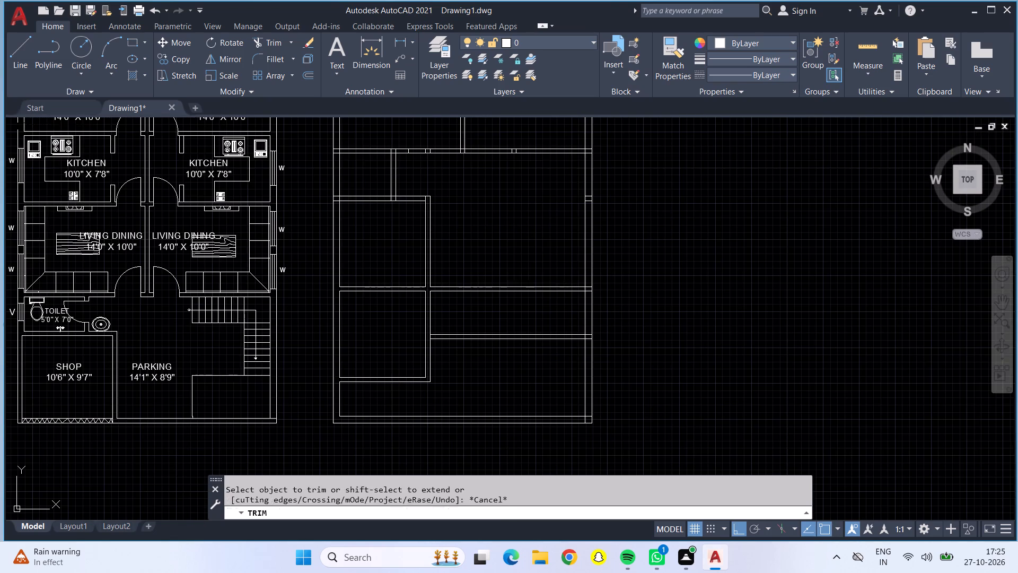
Offset both segments of the upper line of the lower-left room's bottom wall 9" downward.
scroll(397, 386, "up", 4)
middle_click_drag(401, 392, 366, 417)
scroll(369, 417, "down", 1)
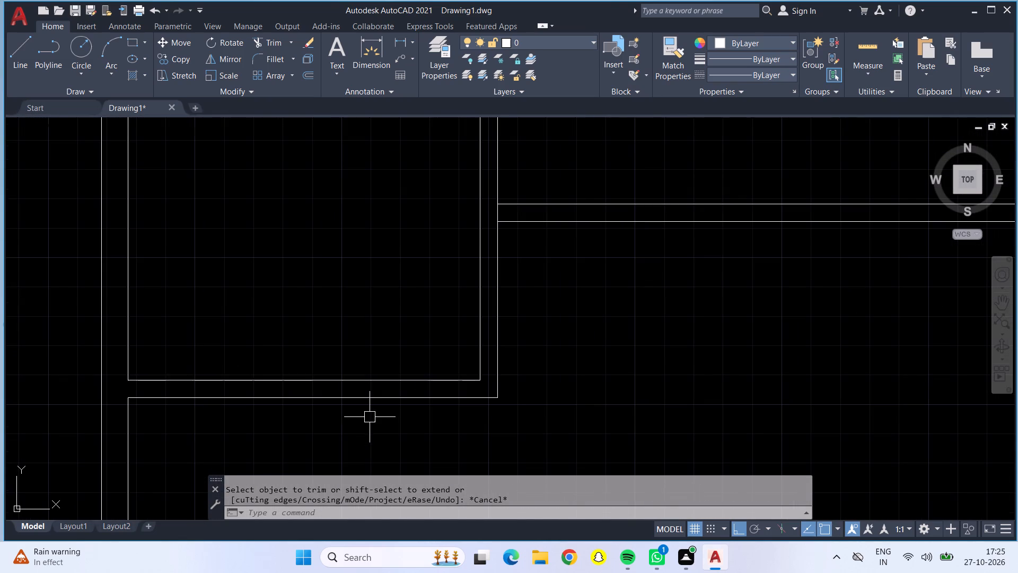
key("o")
key("Return")
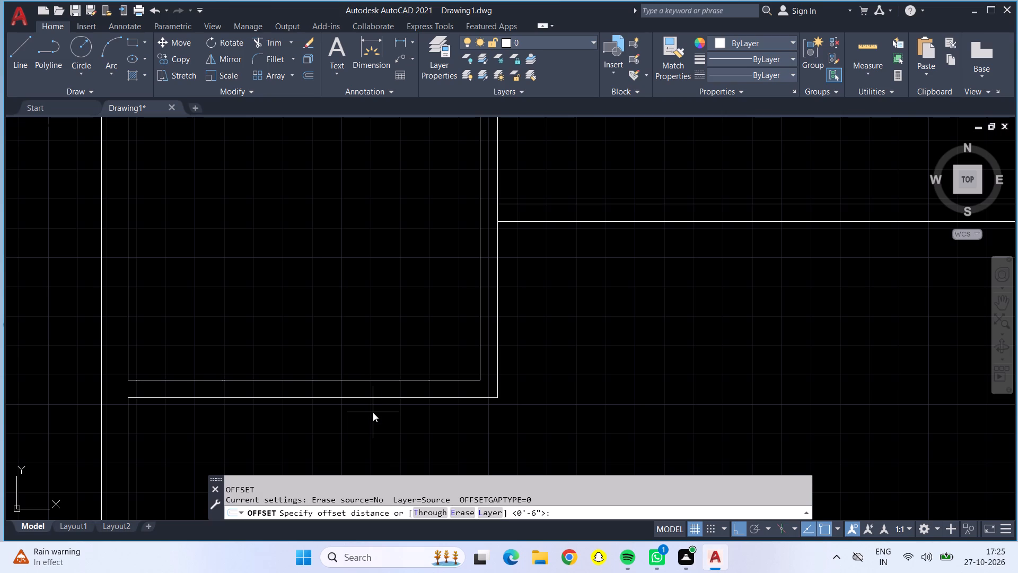
key("9")
key("shift+quotedbl")
key("Return")
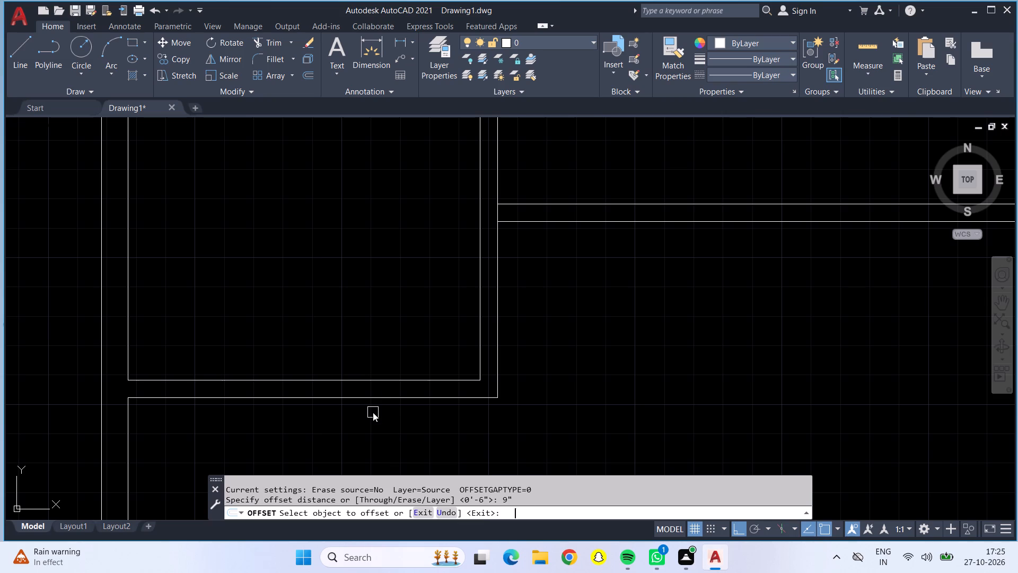
left_click(389, 377)
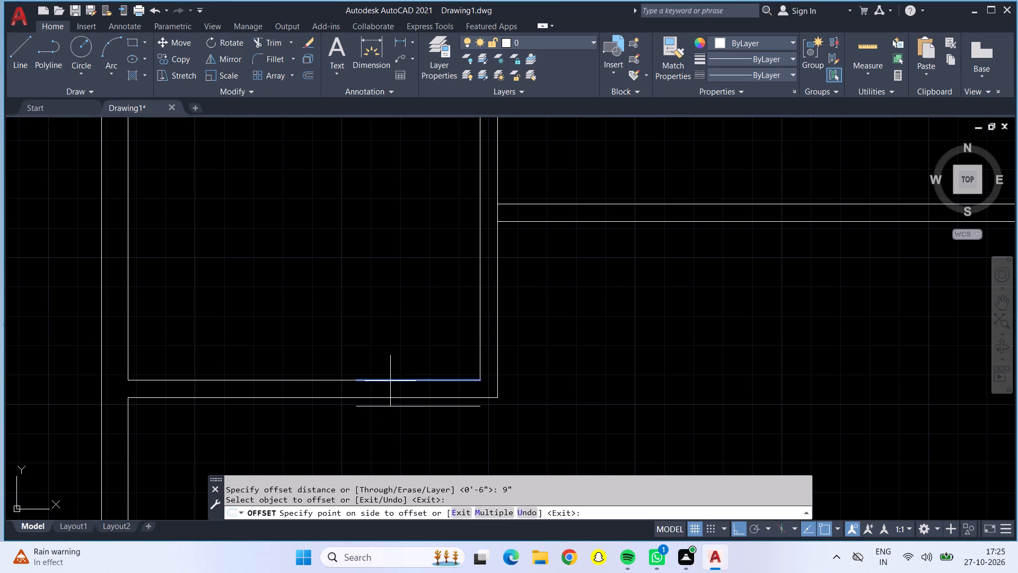
left_click(400, 426)
left_click(317, 384)
left_click(317, 441)
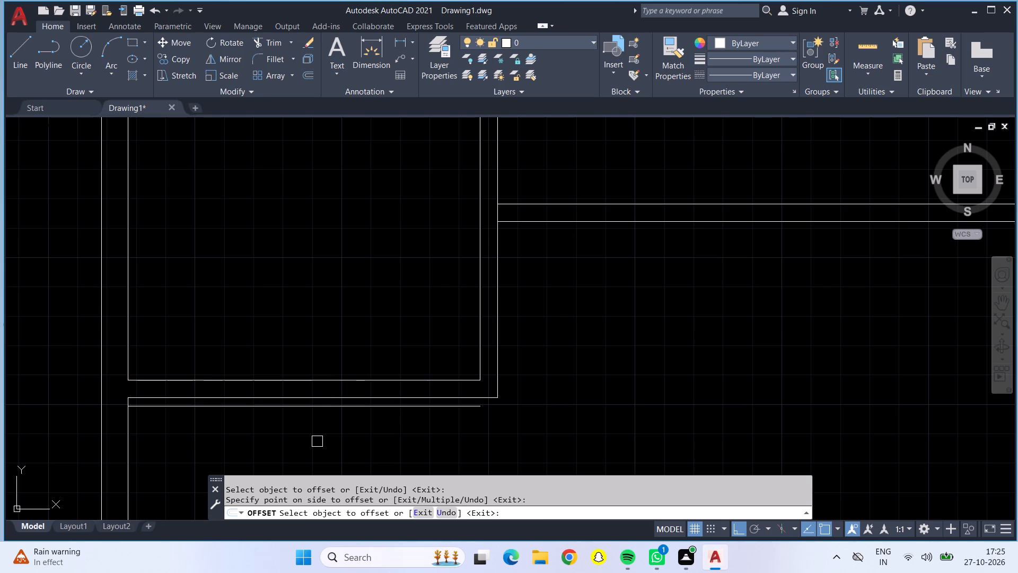
Offset the upper line of the lower right-hand horizontal wall 9" downward.
scroll(377, 426, "down", 1)
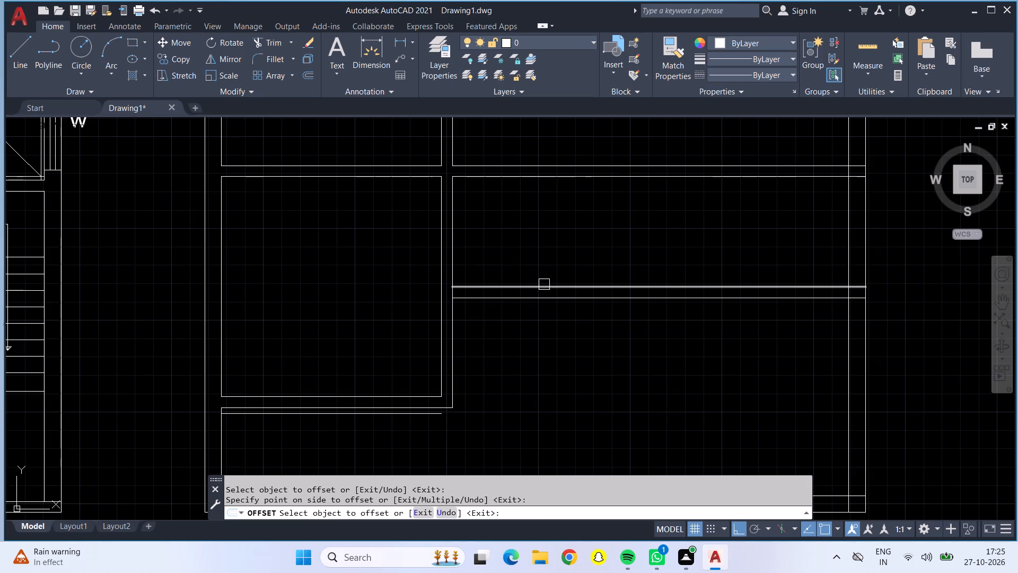
left_click(544, 285)
left_click(538, 332)
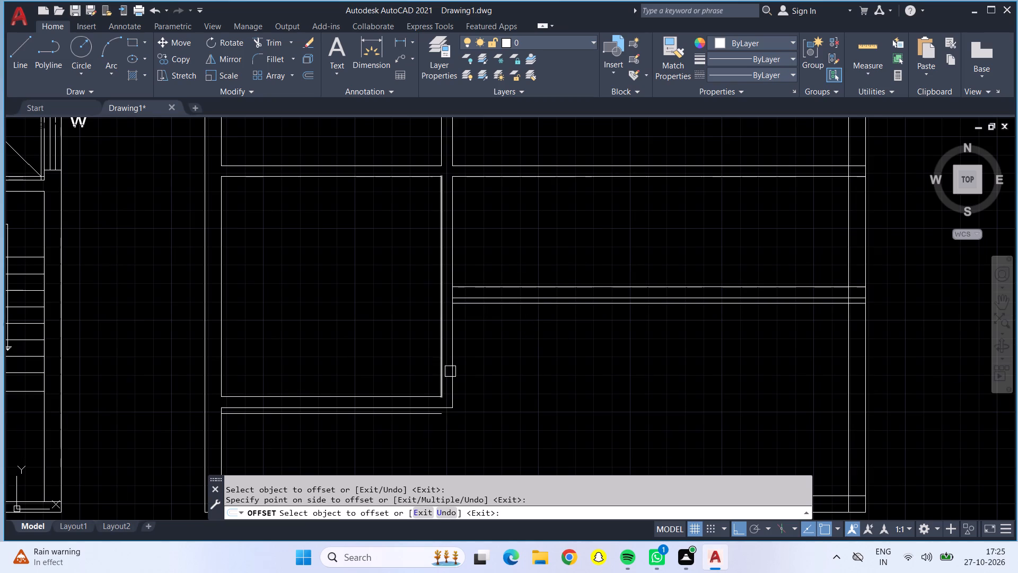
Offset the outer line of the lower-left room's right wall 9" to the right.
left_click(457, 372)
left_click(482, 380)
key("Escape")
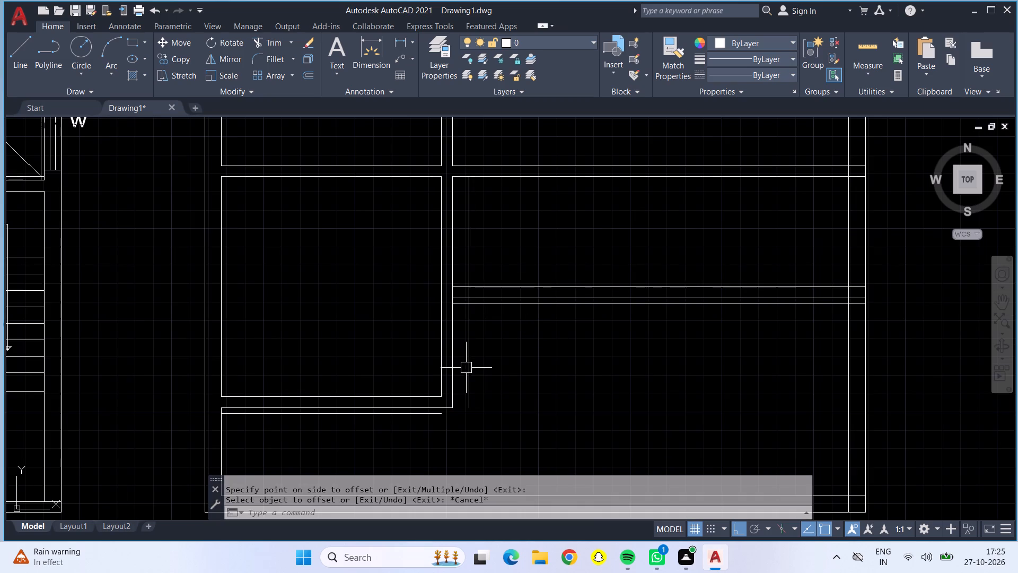
Trim away the extra middle line of the lower right-hand horizontal wall and open its junction with the vertical wall.
left_click(270, 38)
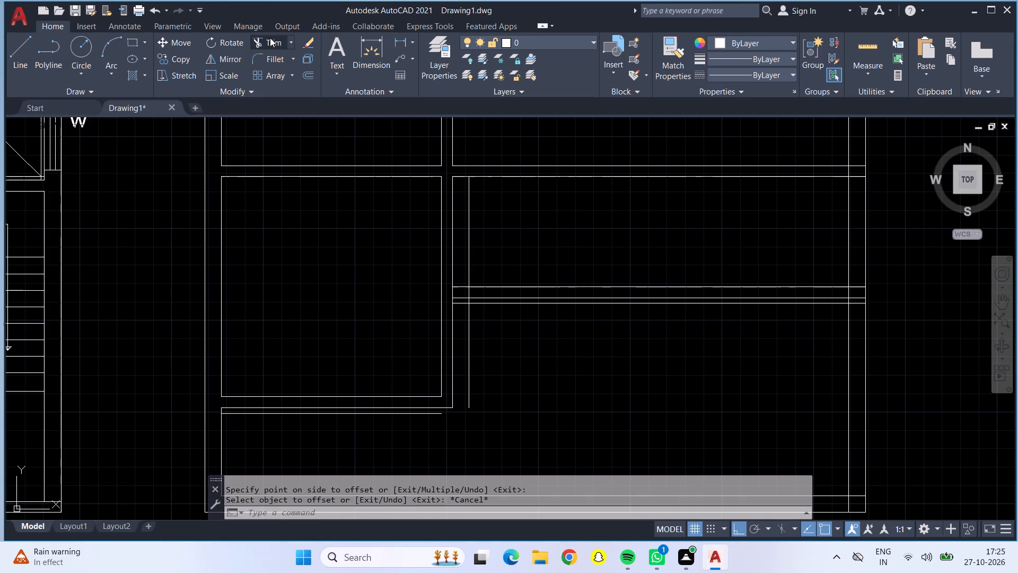
left_click(472, 263)
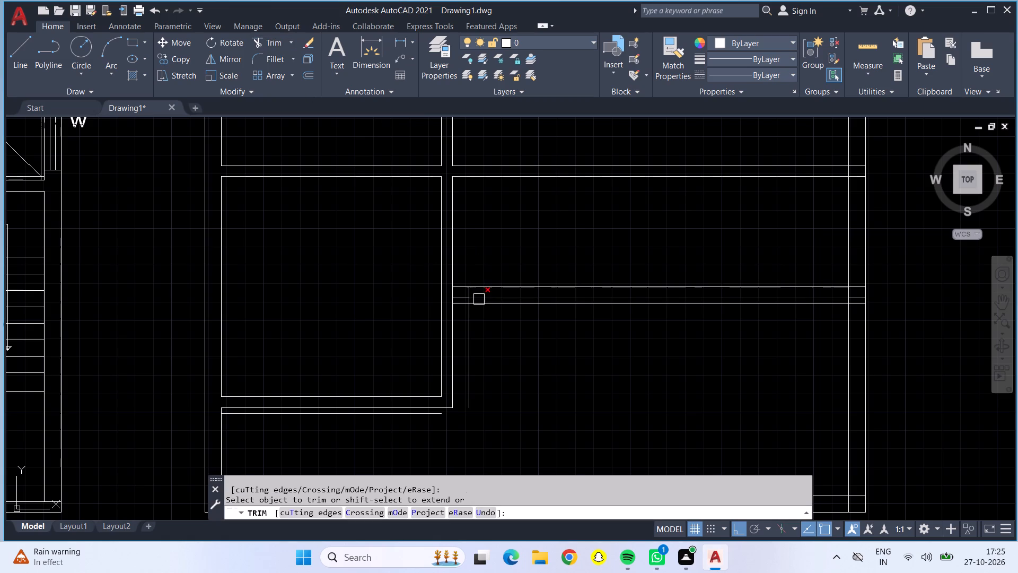
scroll(469, 300, "up", 2)
left_click(459, 288)
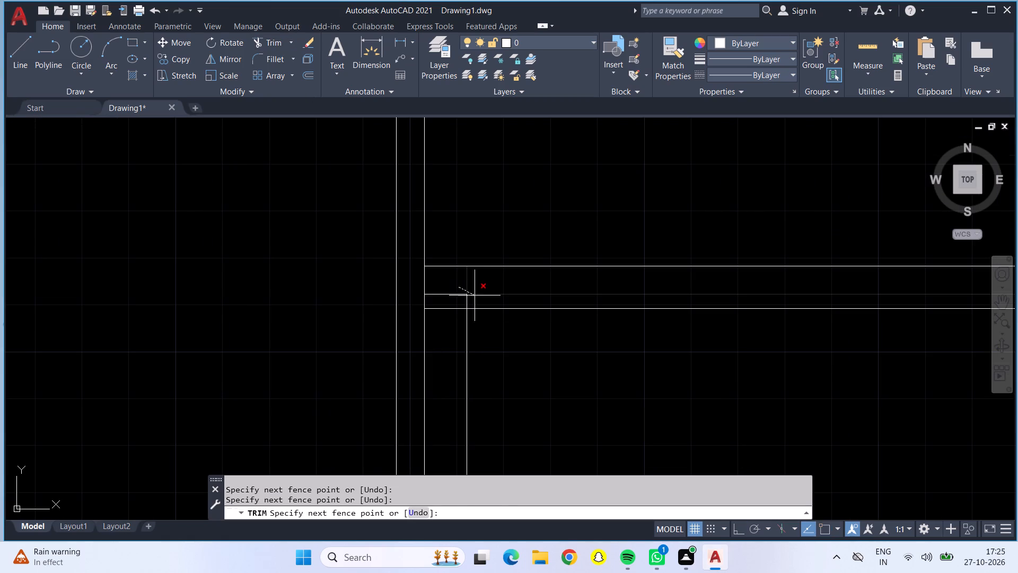
left_click(483, 296)
double_click(468, 293)
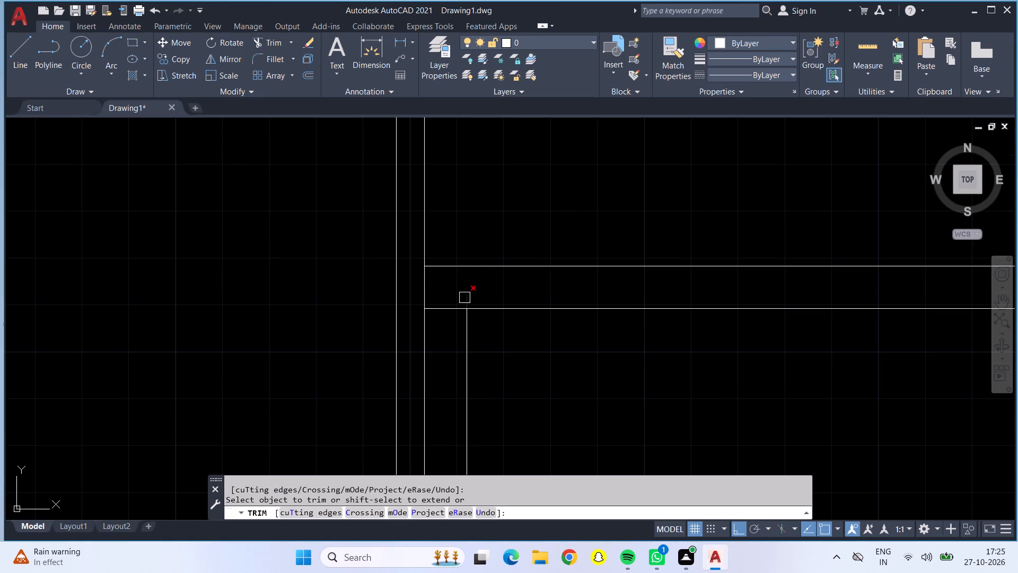
left_click(426, 283)
Remove the old middle line from the lower-left room's bottom wall and trim the leftover stub at its left end.
scroll(432, 308, "down", 2)
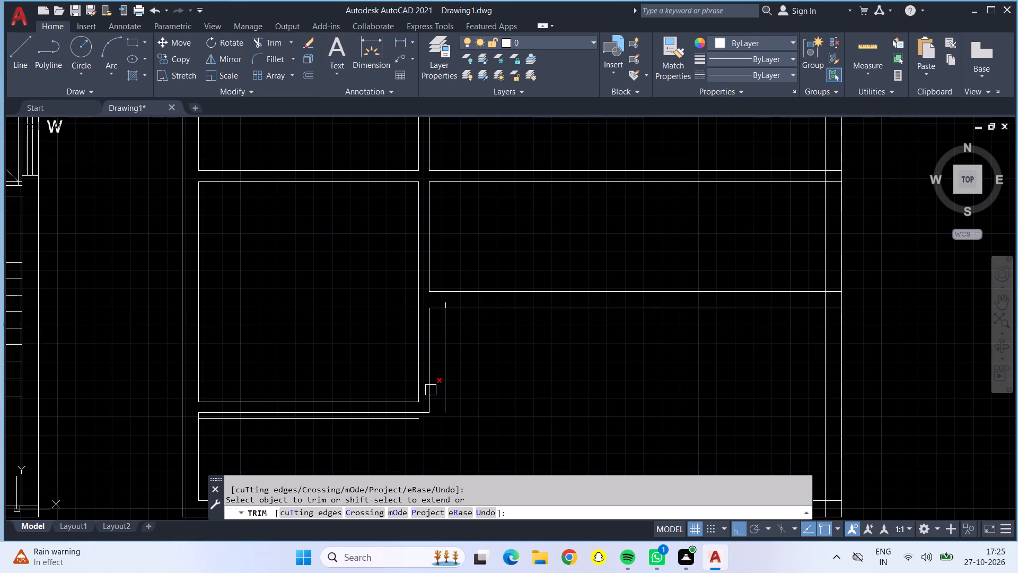
scroll(423, 406, "up", 1)
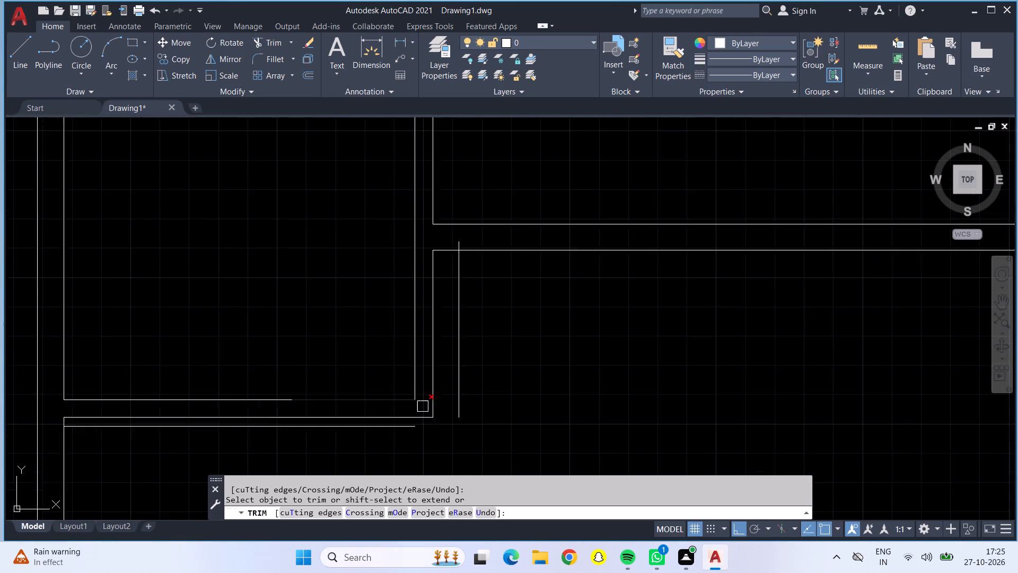
scroll(423, 406, "up", 1)
double_click(416, 426)
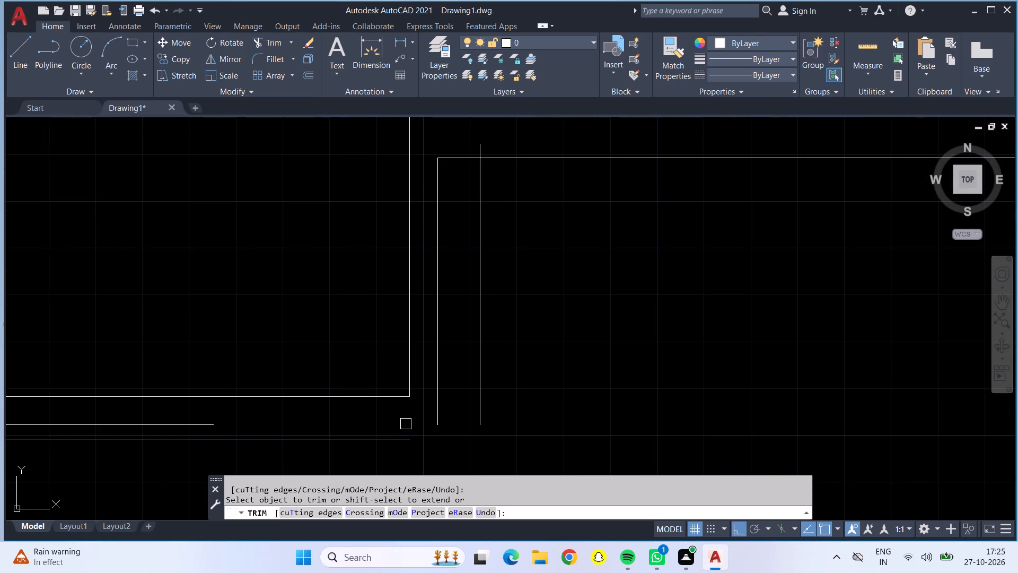
left_click_drag(406, 424, 400, 423)
left_click(336, 419)
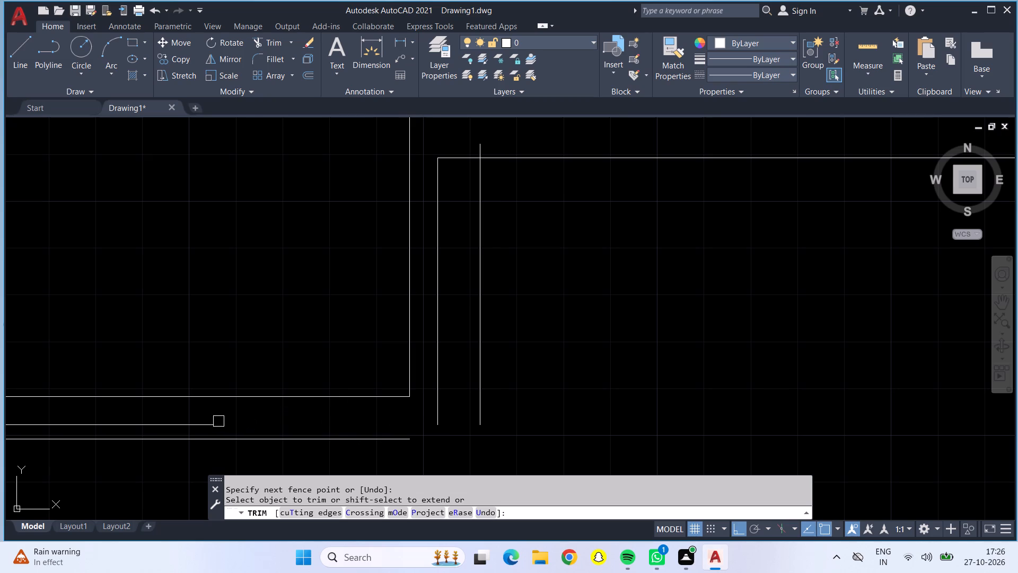
left_click(218, 421)
left_click(203, 426)
scroll(211, 421, "down", 1)
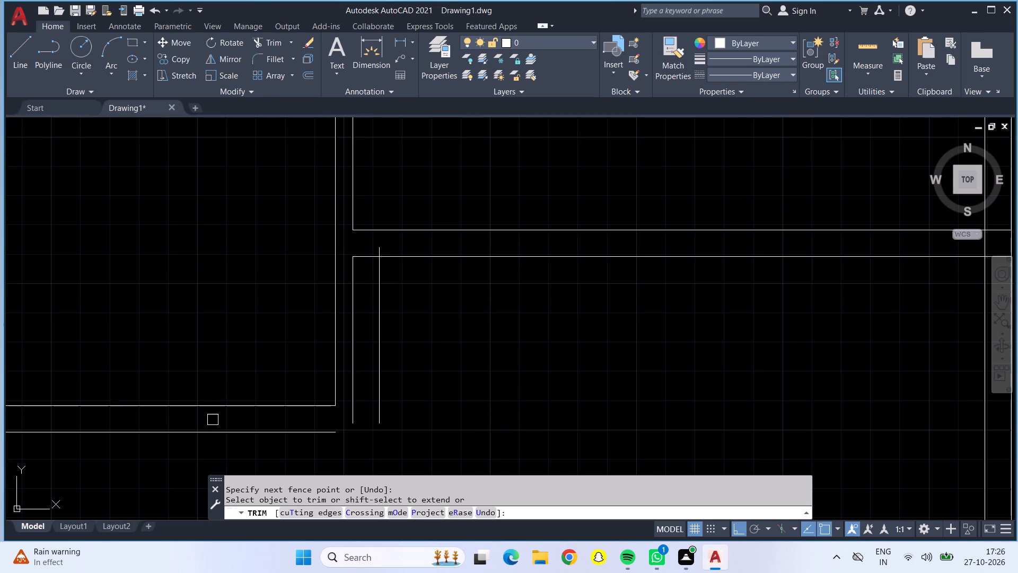
middle_click_drag(210, 349, 391, 302)
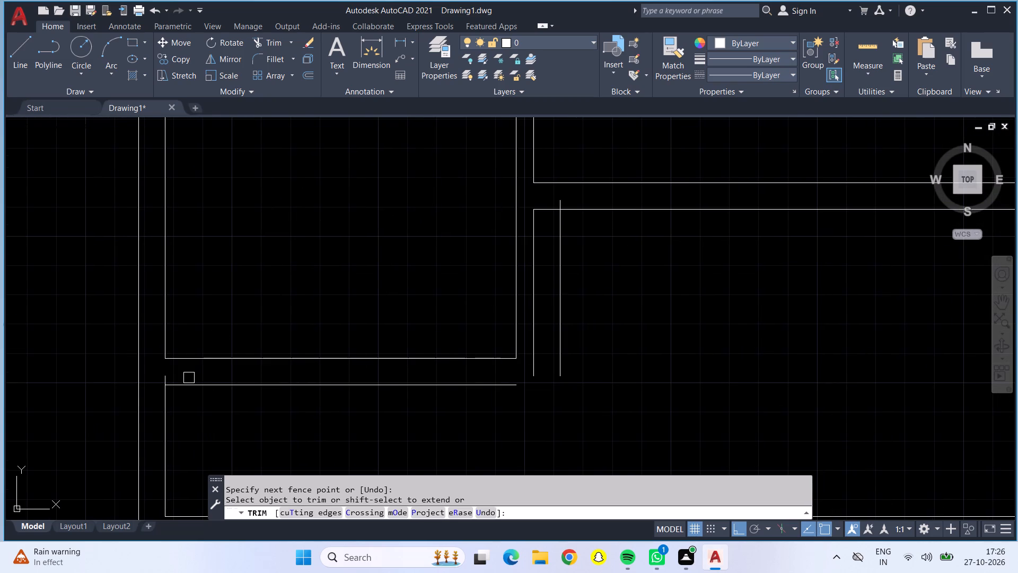
left_click(166, 378)
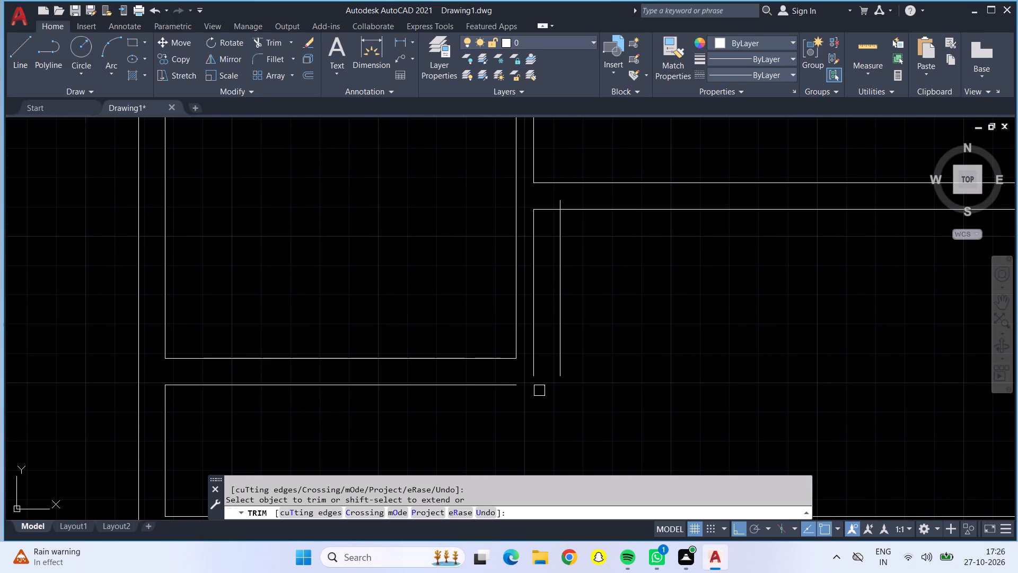
key("Escape")
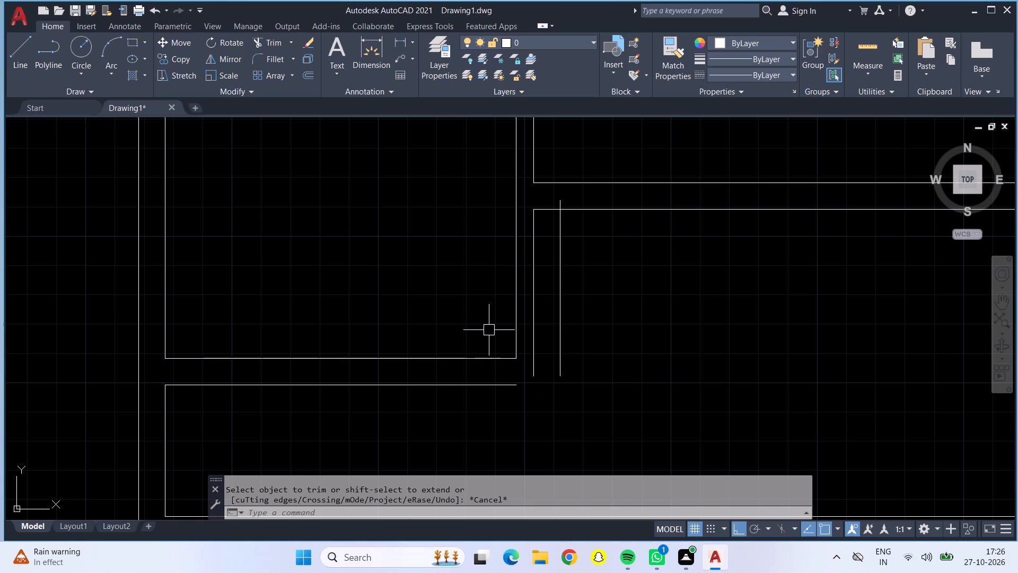
Offset the inner line of the lower-left room's right wall 9" to the right.
key("o")
key("Return")
type("9\"")
key("Return")
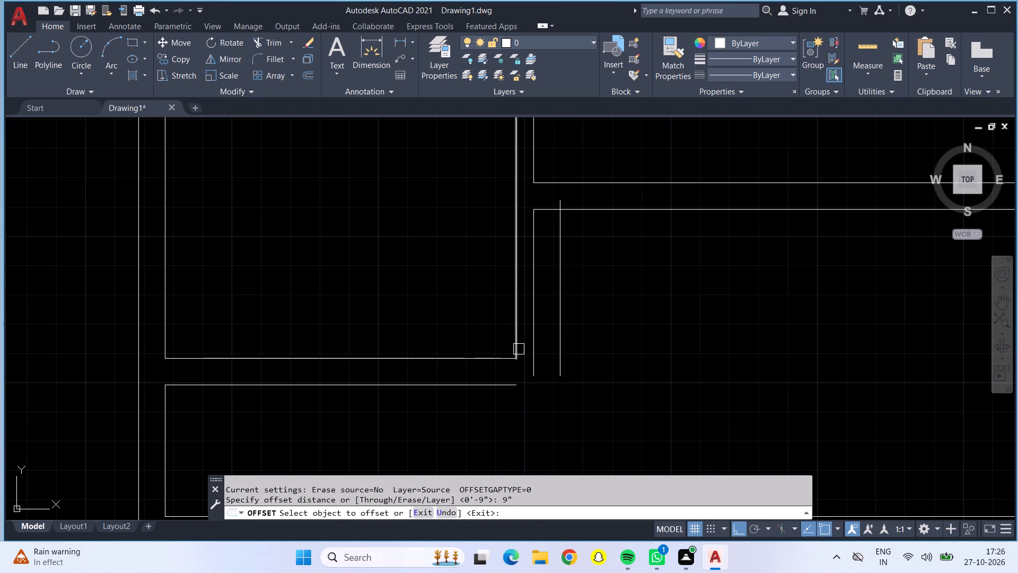
left_click(519, 349)
left_click(565, 349)
key("Escape")
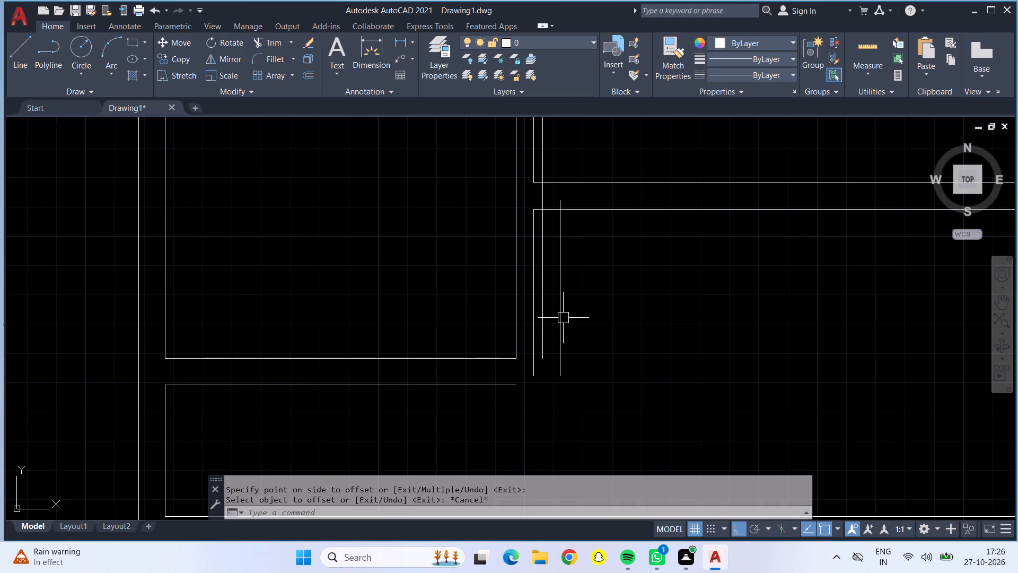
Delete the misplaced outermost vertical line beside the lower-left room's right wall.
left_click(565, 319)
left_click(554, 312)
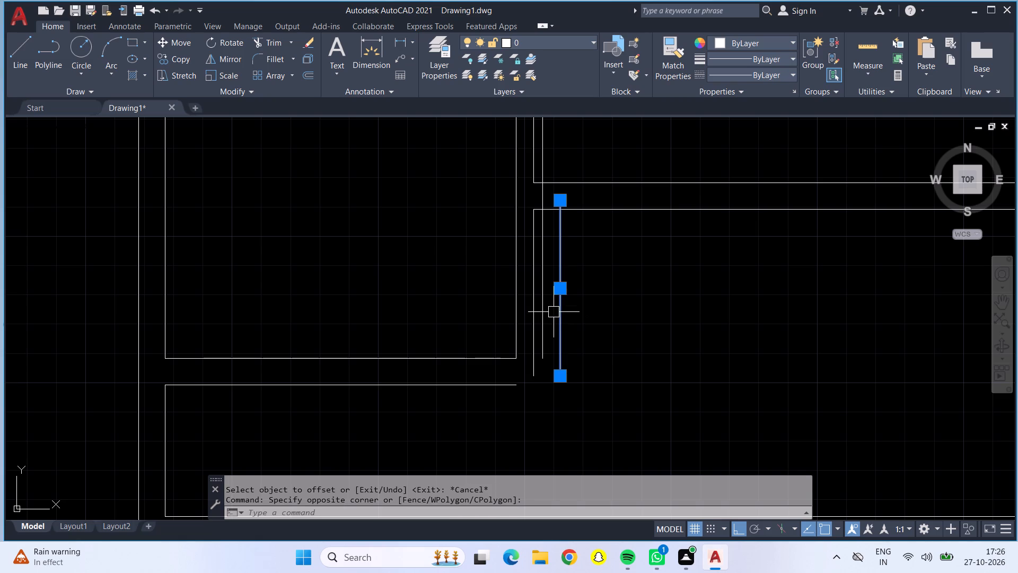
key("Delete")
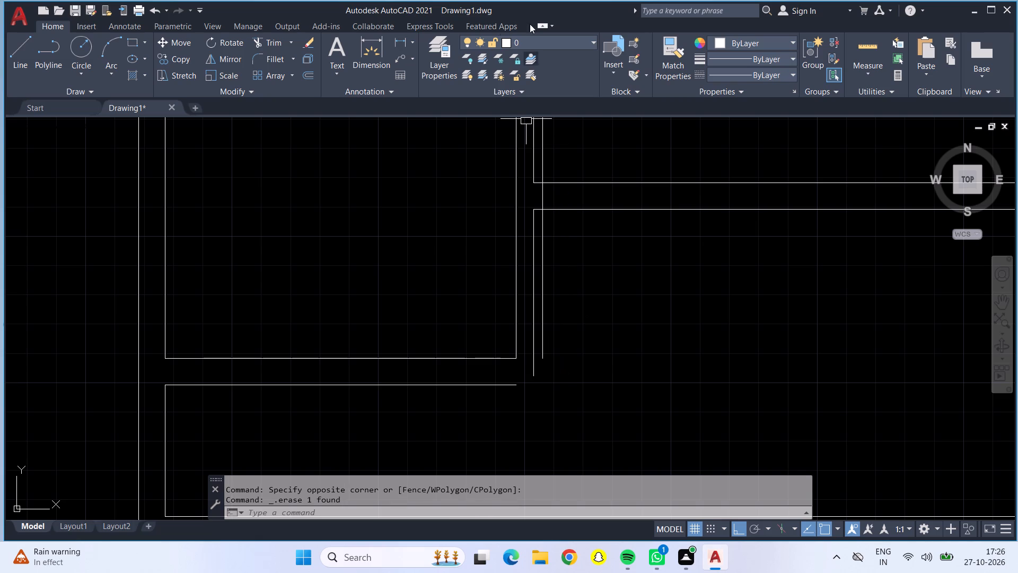
Trim away the old outer line of the lower-left room's right wall and the excess lines at its upper junction.
left_click(275, 40)
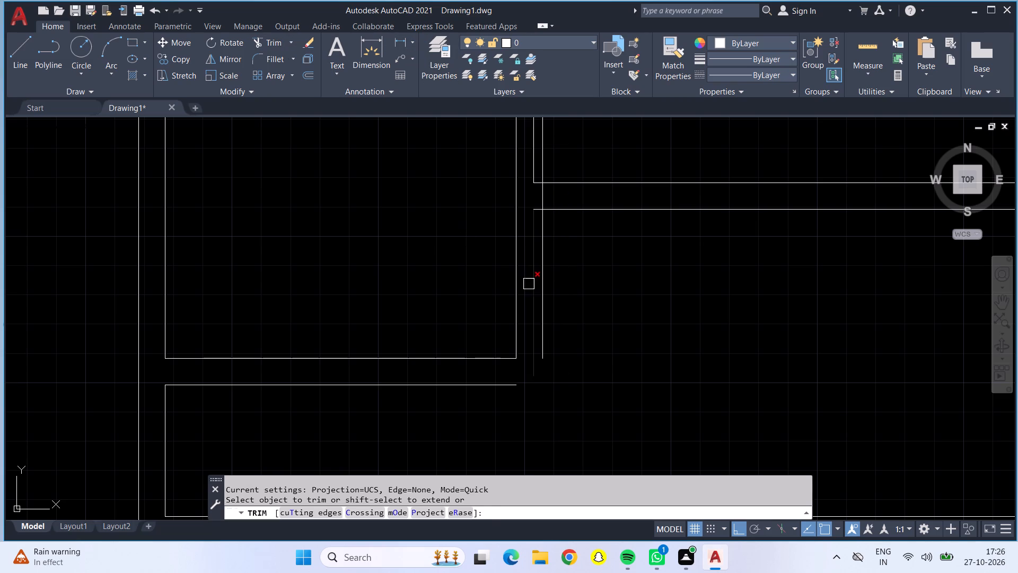
left_click(529, 284)
left_click(532, 207)
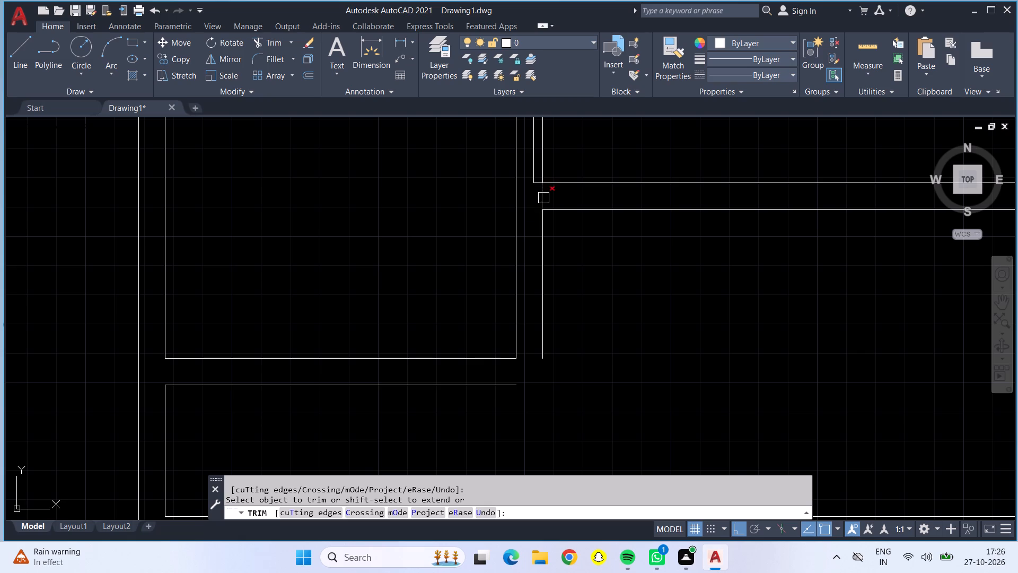
left_click(543, 161)
key("Escape")
Draw a vertical extension and a horizontal one about 1'-6" long so the outer wall lines cross at the lower-left room's bottom-right corner.
left_click(30, 49)
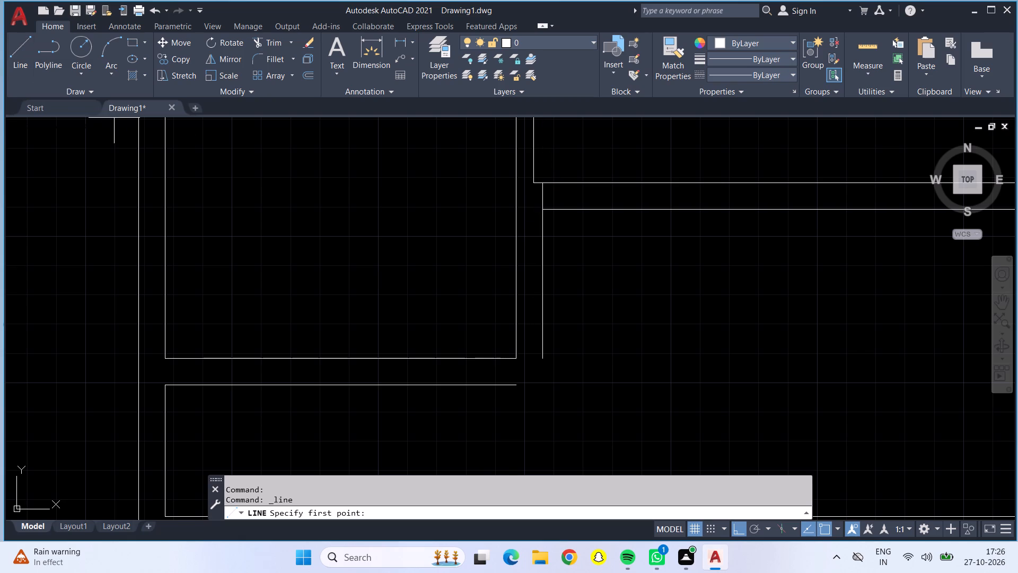
left_click(540, 358)
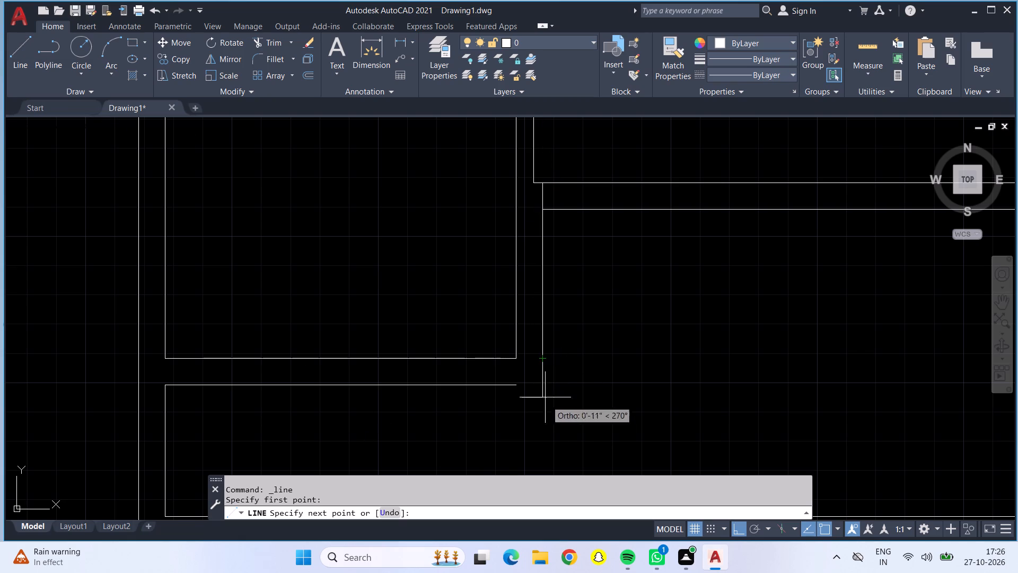
left_click(550, 416)
key("Escape")
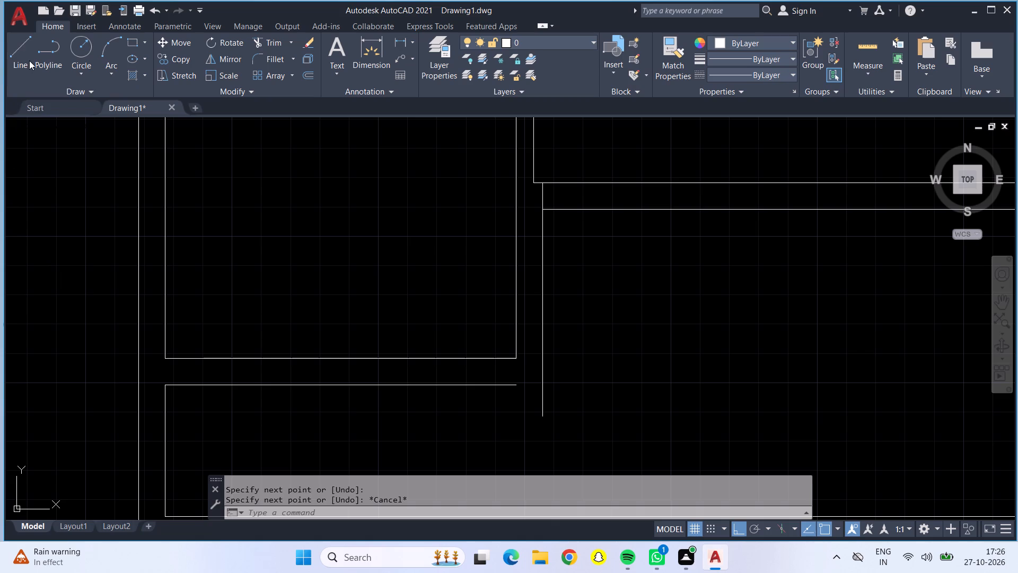
left_click(29, 60)
left_click(519, 388)
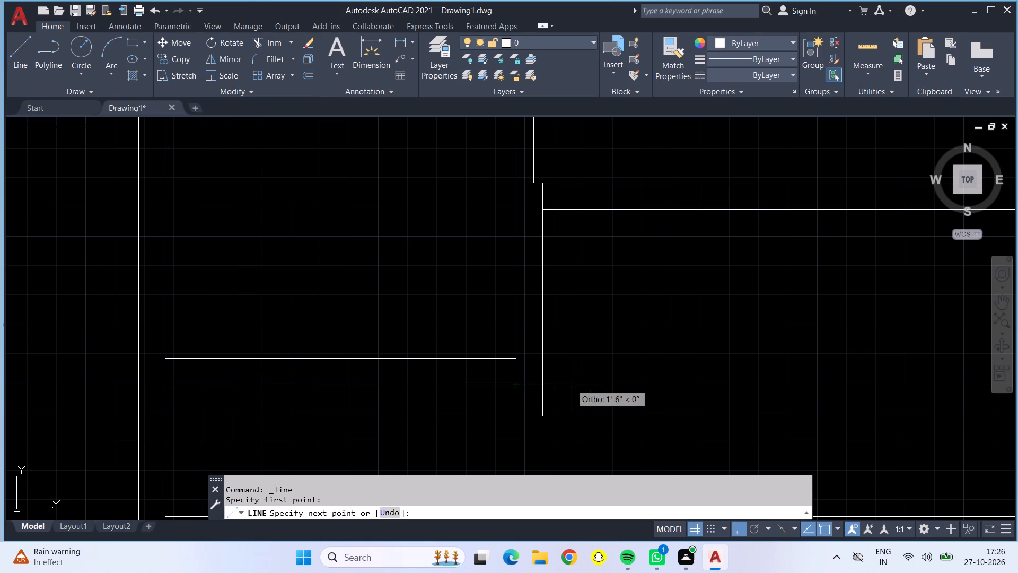
left_click(571, 385)
key("Escape")
Trim both overshooting ends at that outer corner and the short line crossing the right-hand horizontal wall.
left_click(277, 42)
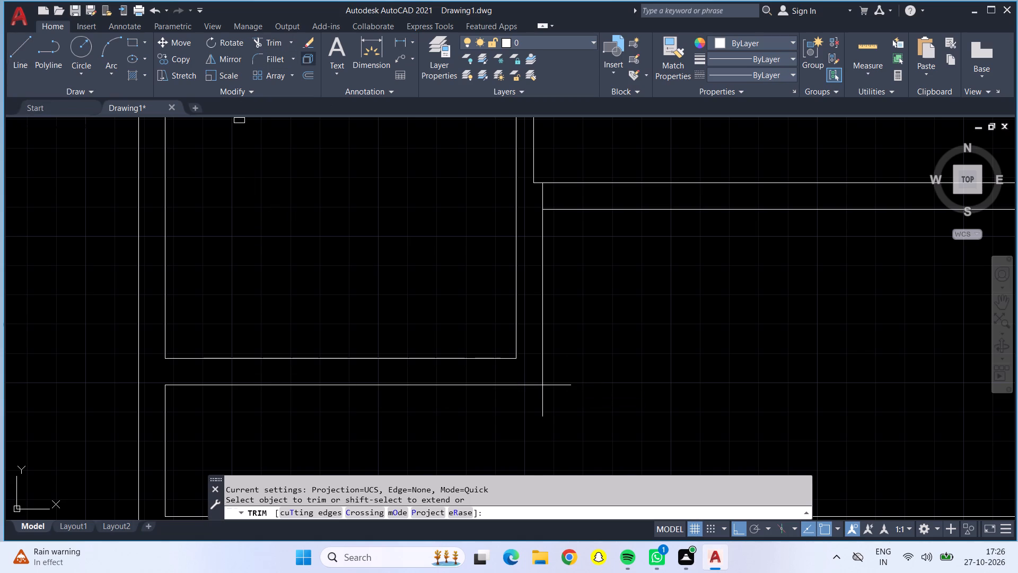
left_click(574, 386)
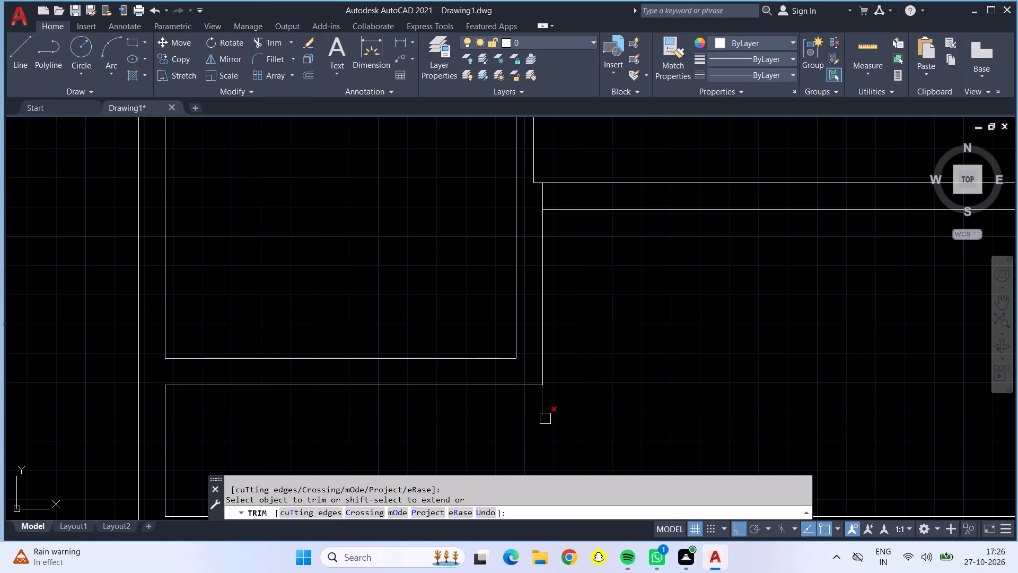
left_click(545, 419)
left_click(545, 197)
scroll(545, 197, "down", 3)
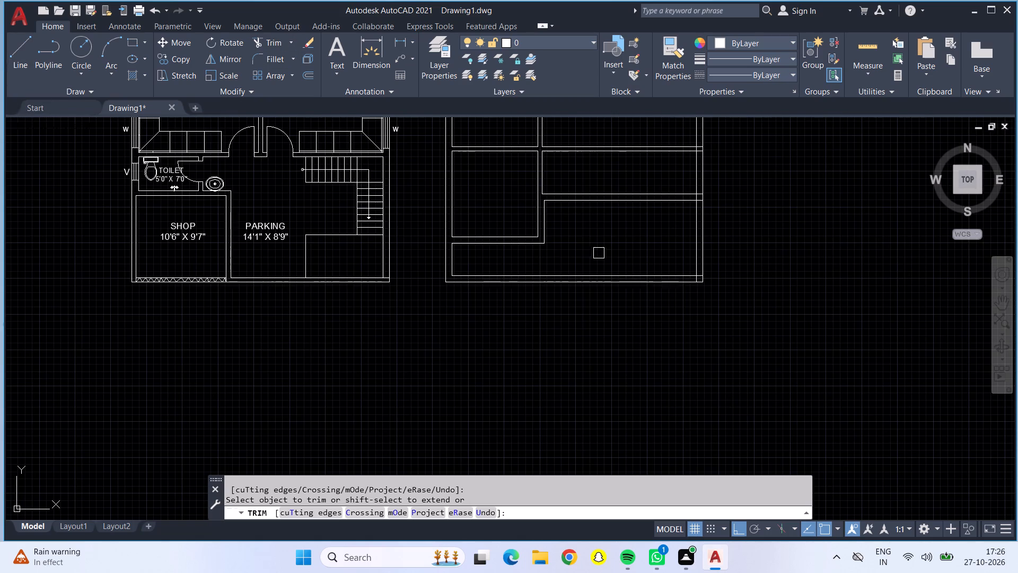
middle_click_drag(587, 233, 517, 336)
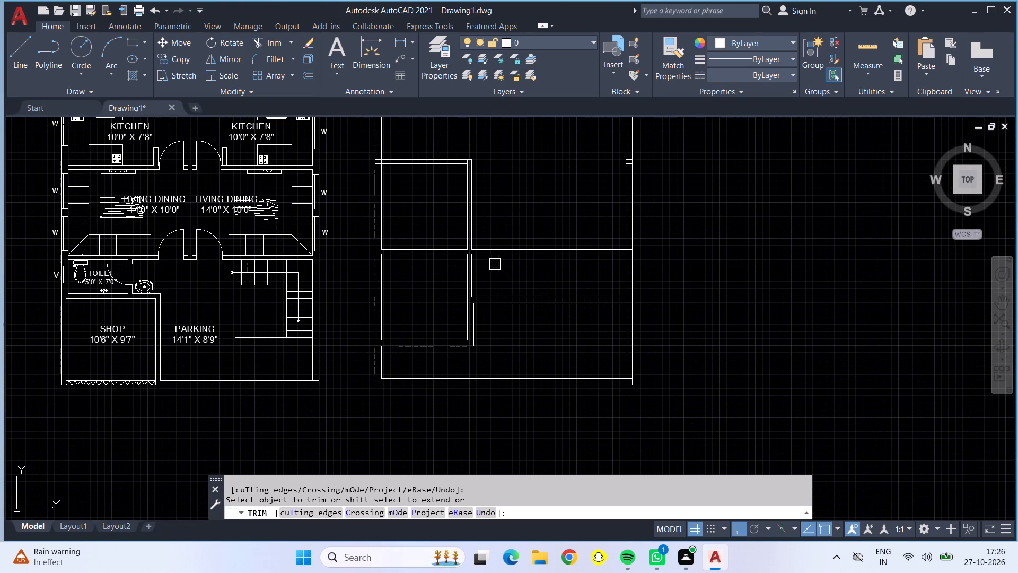
middle_click_drag(576, 274, 513, 274)
key("Escape")
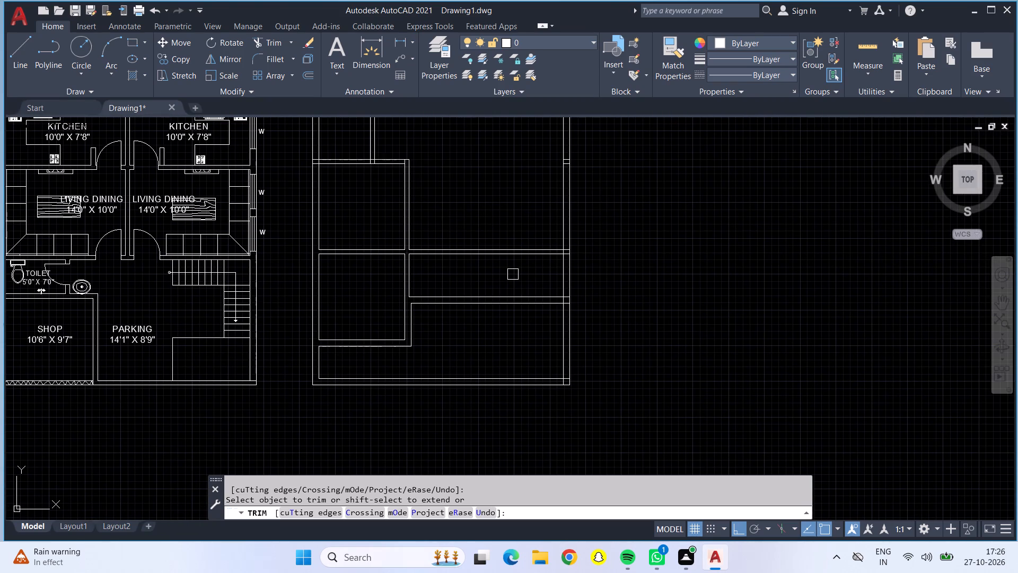
Offset the left line of the narrow right-hand room 8' to the right to divide the room.
key("o")
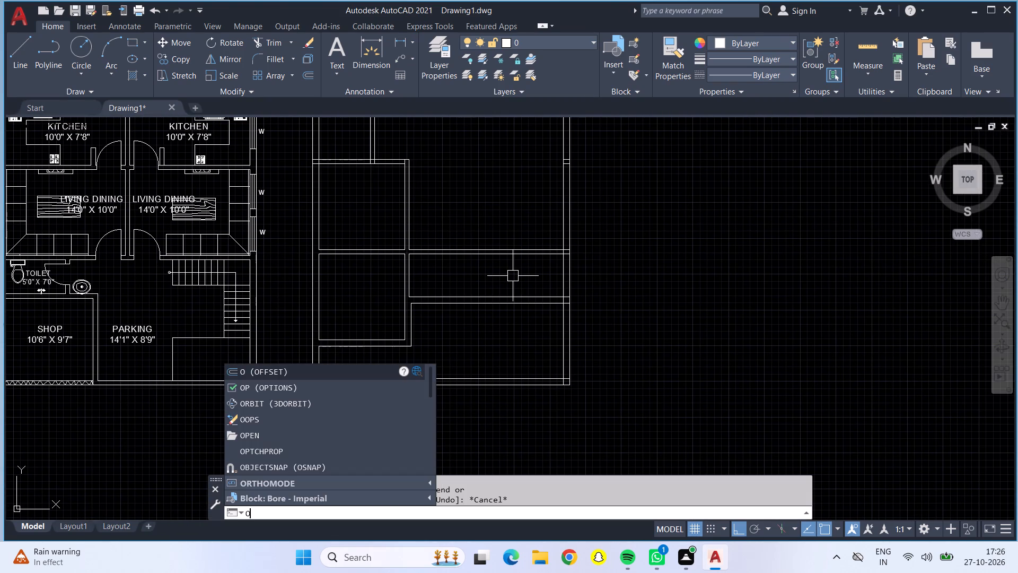
key("Return")
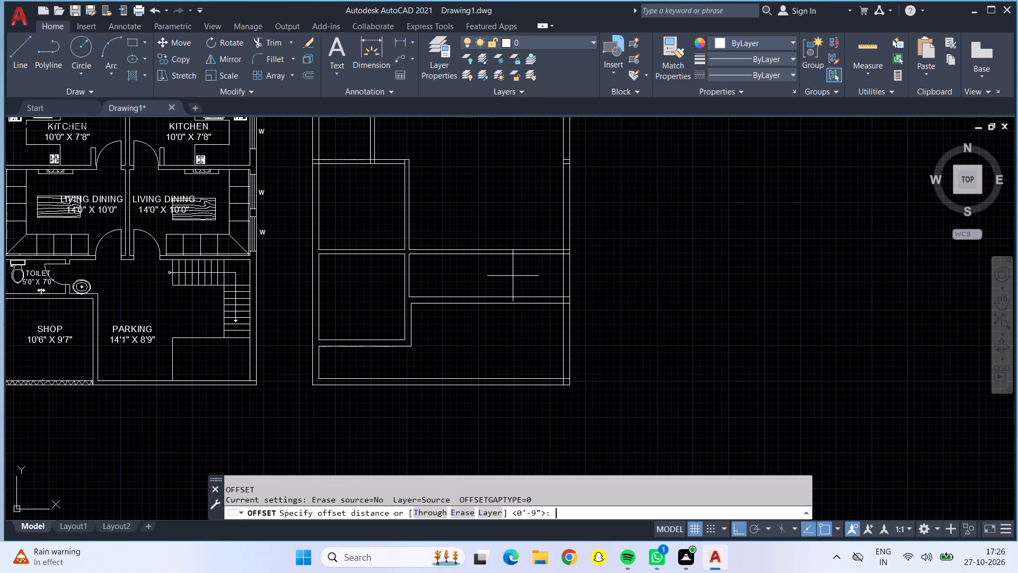
type("8'")
key("Return")
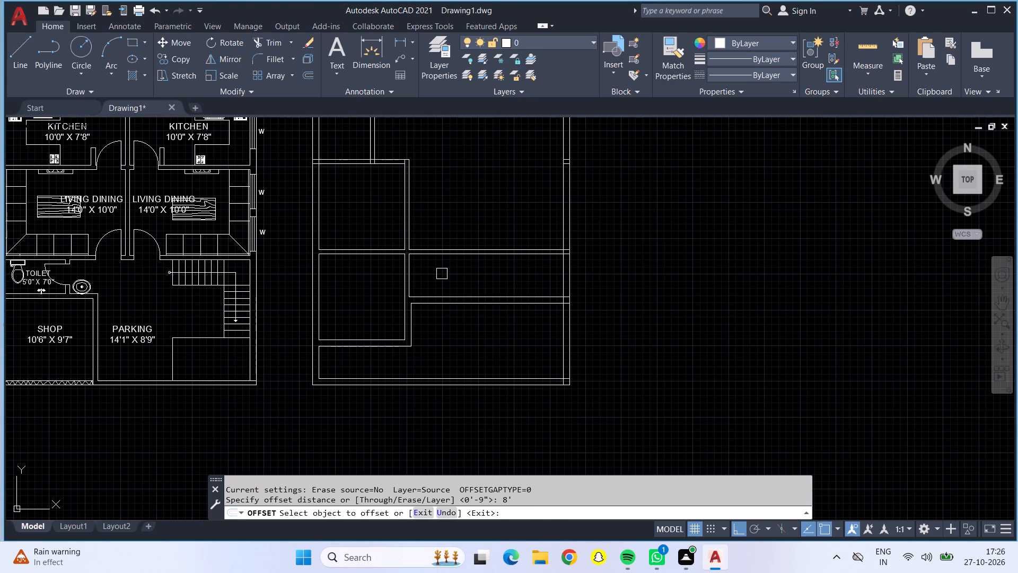
left_click(413, 269)
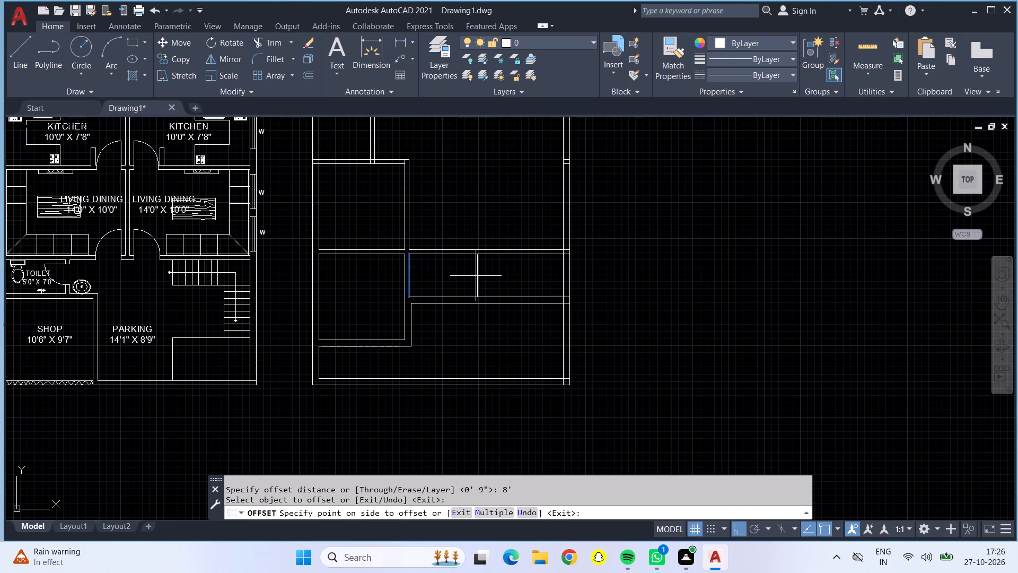
left_click(476, 276)
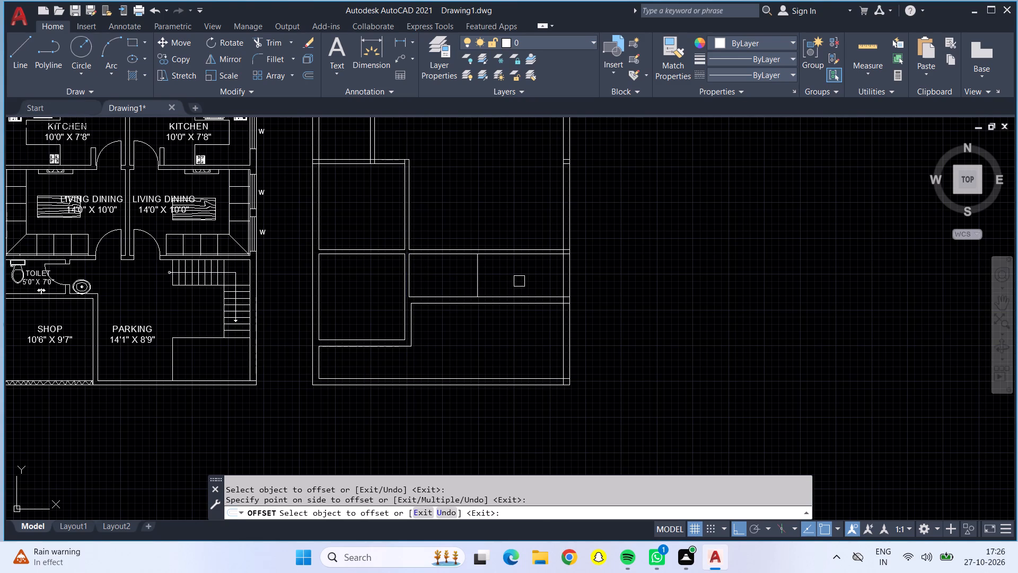
Offset the new dividing line of the narrow right-hand room 6" to the right to form a partition wall.
key("Escape")
key("o")
key("Return")
type("6\"")
key("Return")
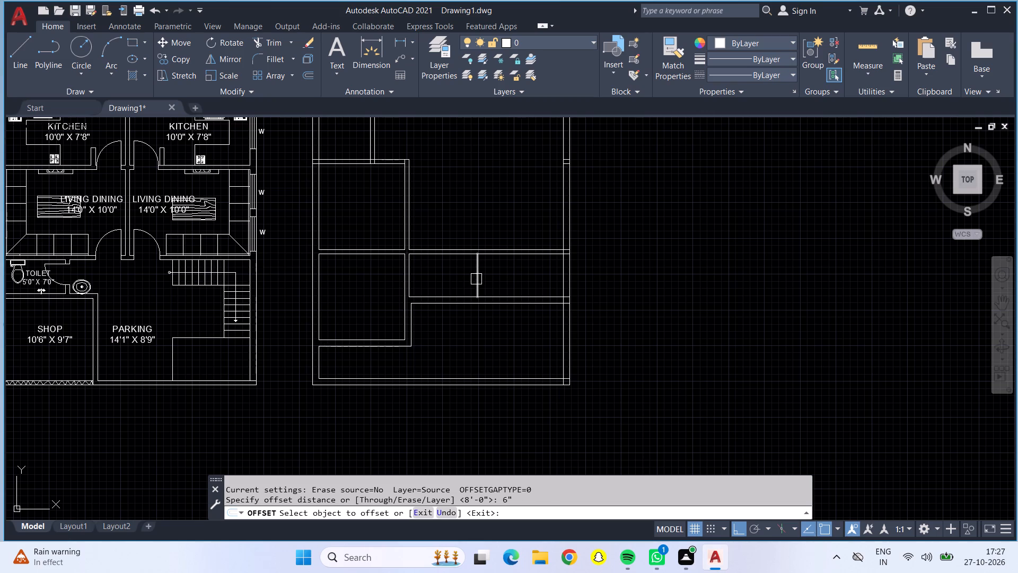
left_click(478, 281)
left_click(513, 291)
key("Escape")
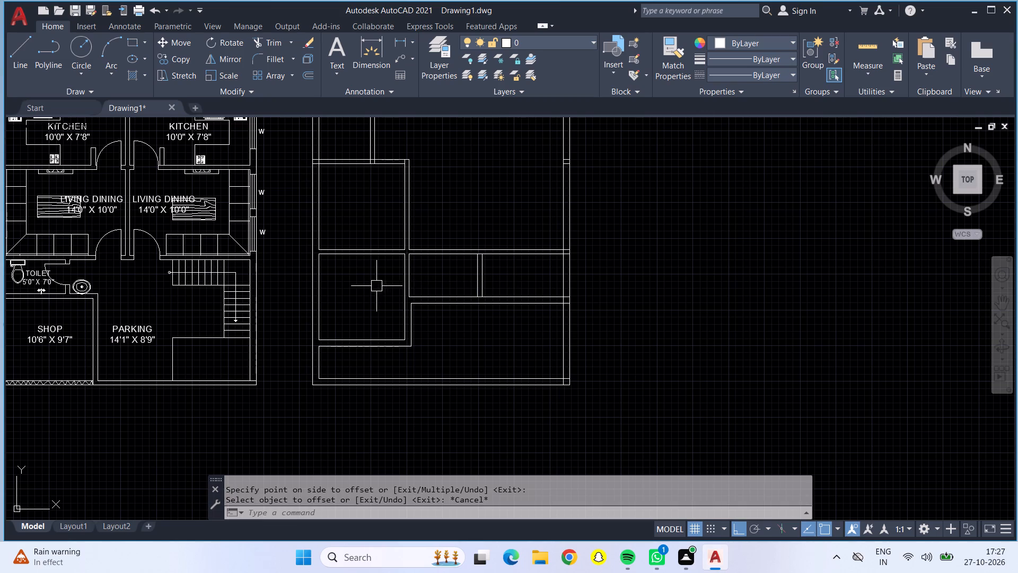
Trim the overlapping lines at the plan's bottom-right corner and where the narrow rooms' lower wall meets the right outer wall.
left_click(266, 44)
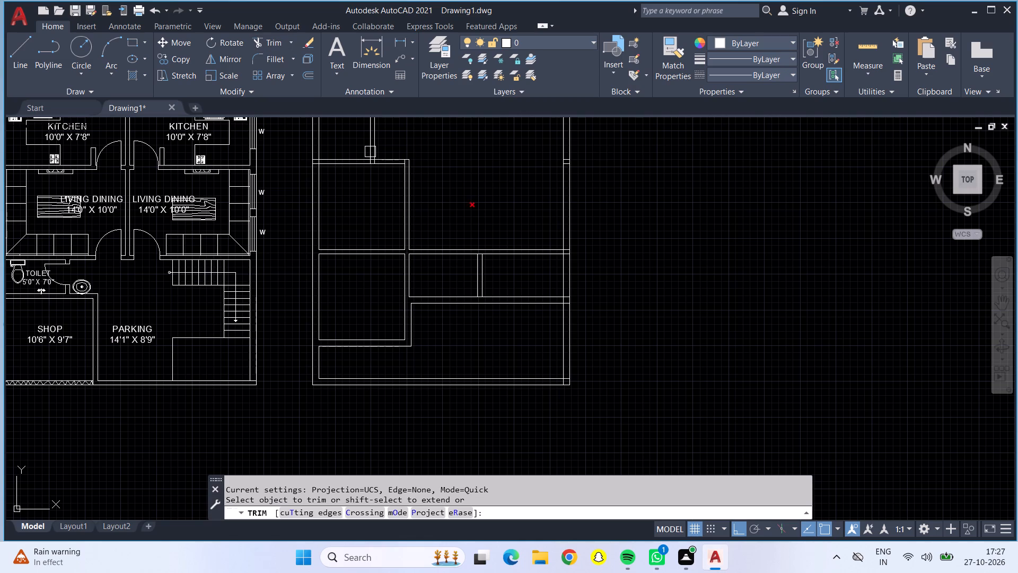
scroll(567, 389, "up", 5)
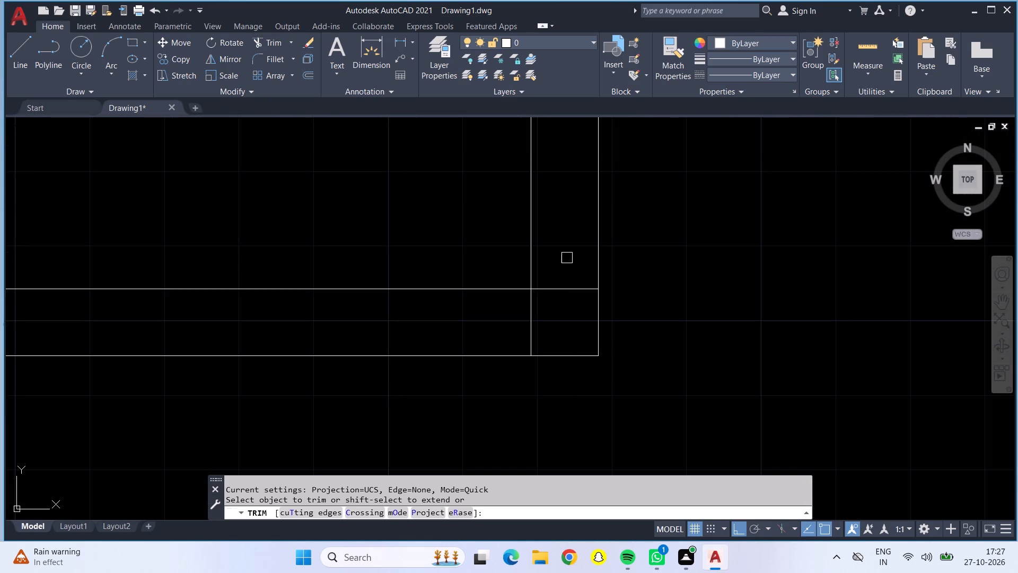
left_click_drag(566, 255, 524, 312)
scroll(522, 315, "down", 3)
middle_click_drag(488, 228, 336, 487)
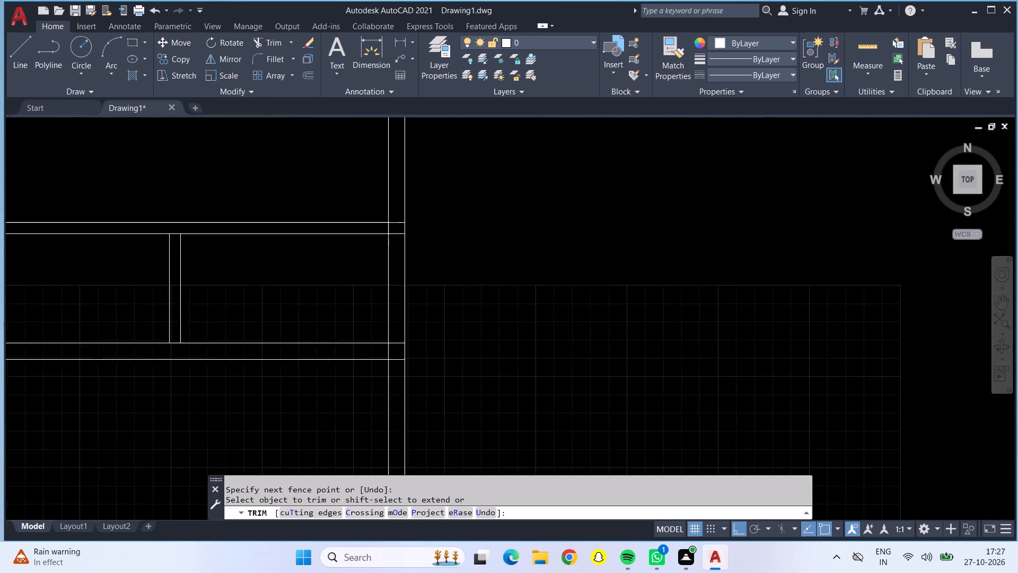
middle_click_drag(336, 487, 326, 497)
scroll(363, 390, "up", 4)
left_click_drag(326, 338, 390, 305)
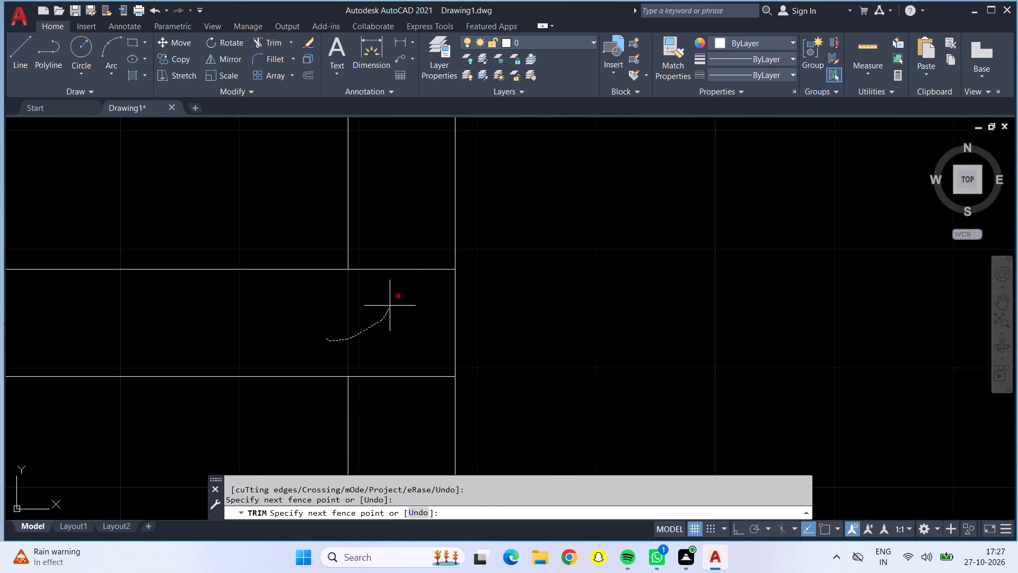
left_click_drag(390, 305, 414, 413)
Trim the lines across both ends of the new partition and where the narrow rooms' upper wall meets the right outer wall.
scroll(410, 410, "down", 5)
scroll(275, 400, "up", 5)
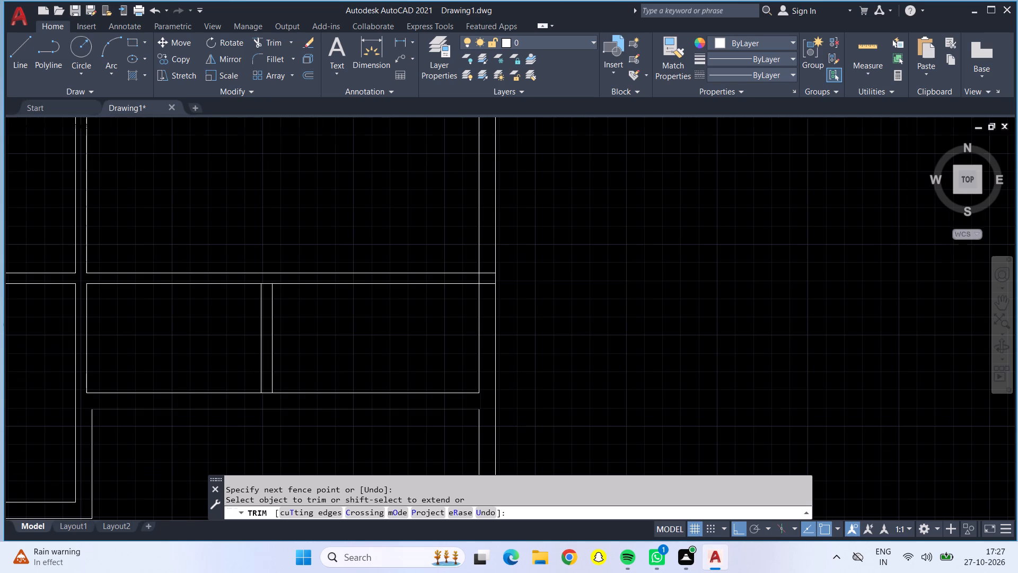
left_click(234, 366)
scroll(236, 355, "down", 4)
scroll(227, 250, "up", 4)
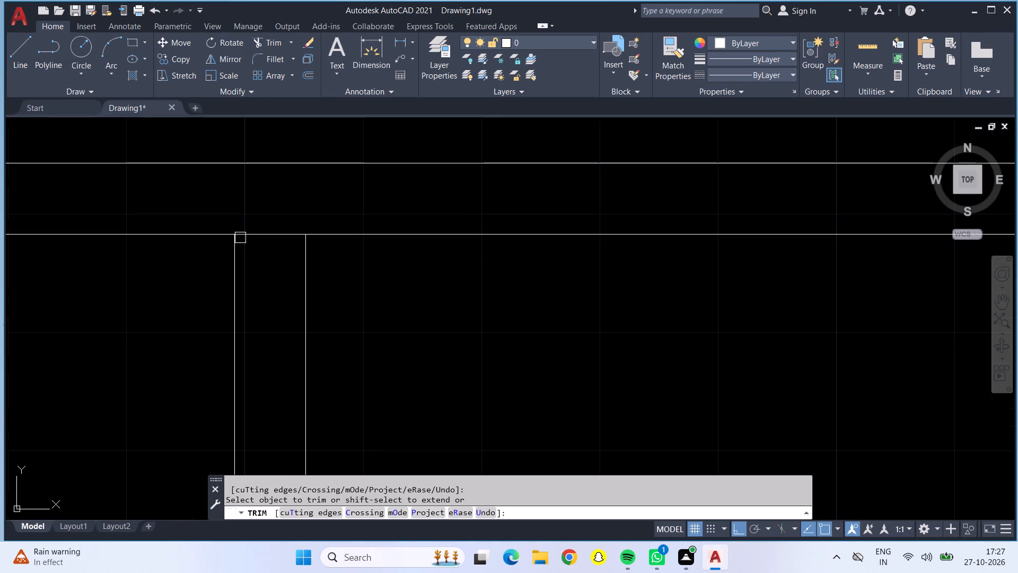
left_click(258, 233)
scroll(270, 236, "down", 5)
scroll(621, 225, "up", 1)
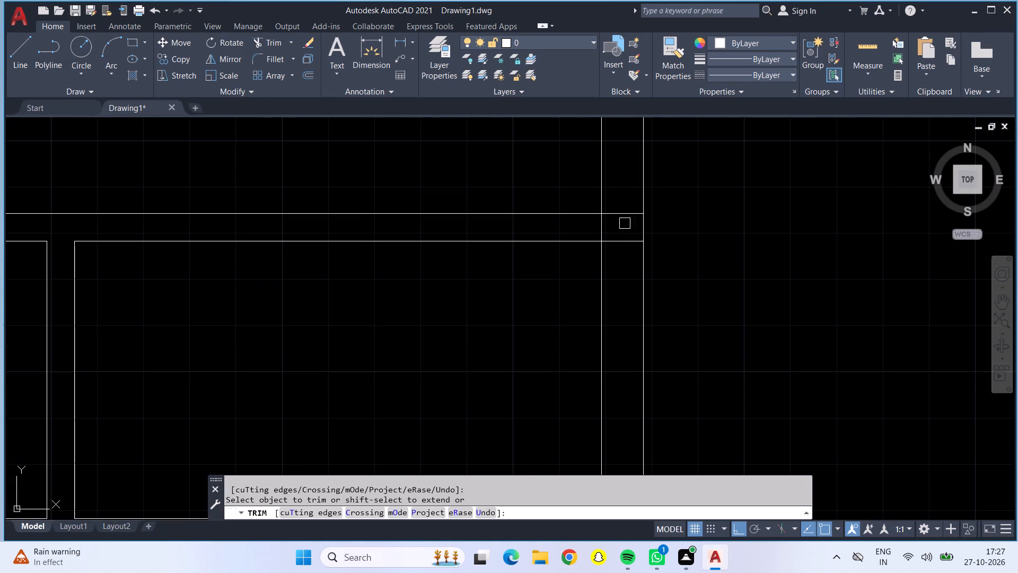
scroll(620, 224, "up", 3)
left_click_drag(627, 155, 509, 268)
Trim the stray short lines inside the right outer wall and its junction with the long horizontal wall above them.
scroll(506, 268, "down", 5)
middle_click_drag(446, 201, 430, 473)
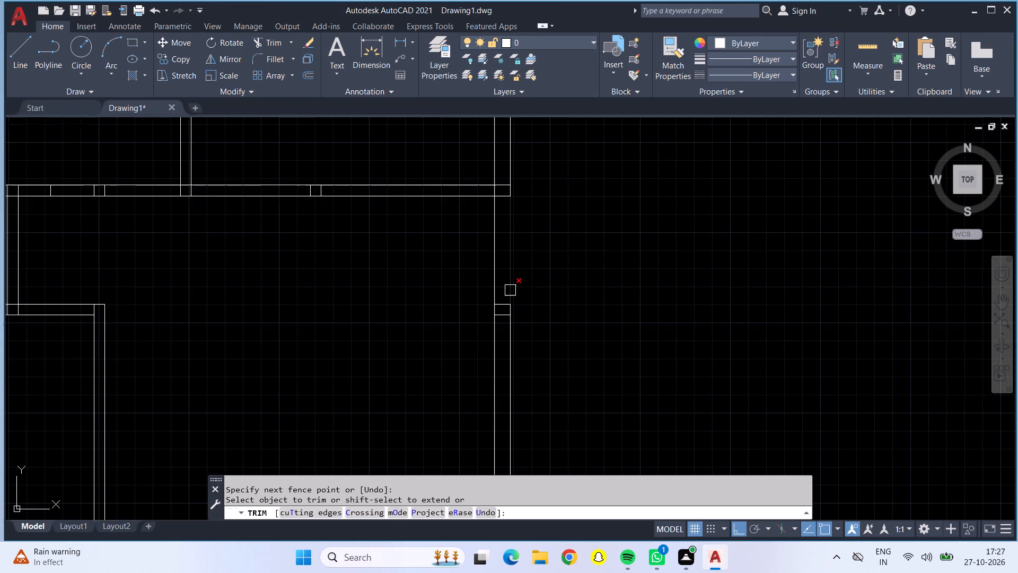
scroll(505, 302, "down", 1)
scroll(505, 302, "up", 4)
left_click_drag(522, 163, 520, 286)
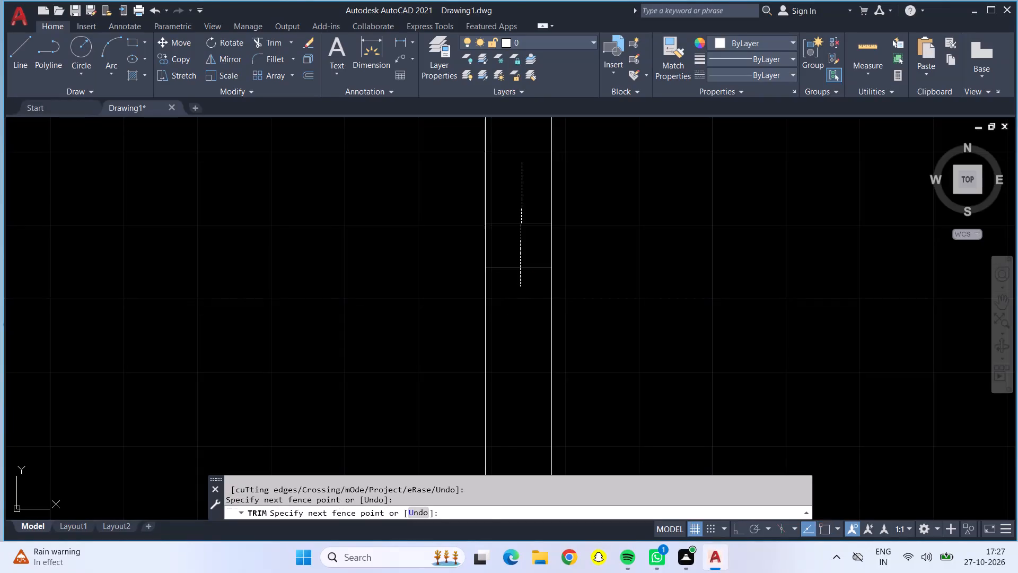
scroll(519, 288, "down", 4)
scroll(519, 196, "up", 5)
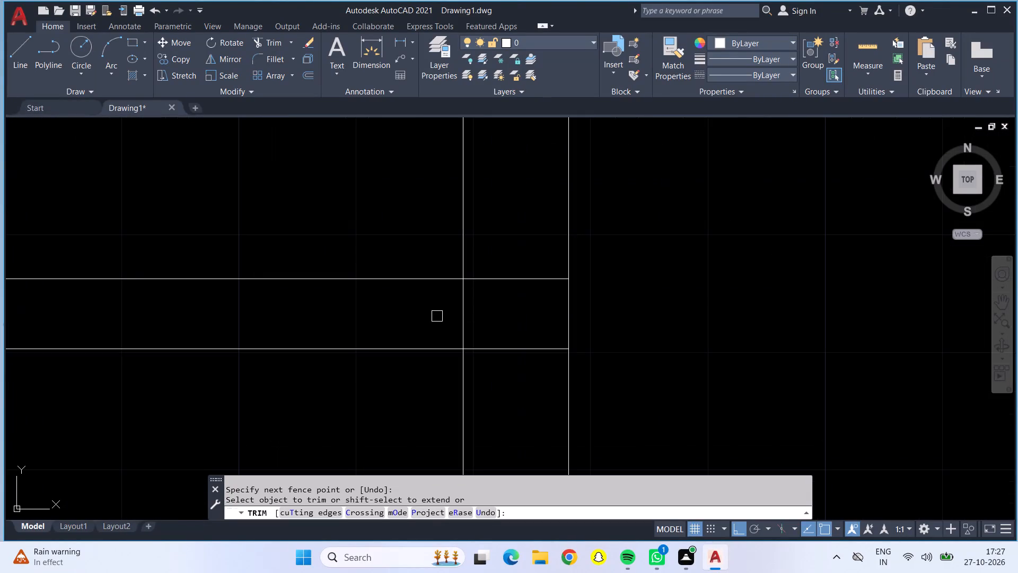
left_click_drag(434, 312, 522, 379)
scroll(515, 368, "down", 5)
scroll(302, 386, "down", 2)
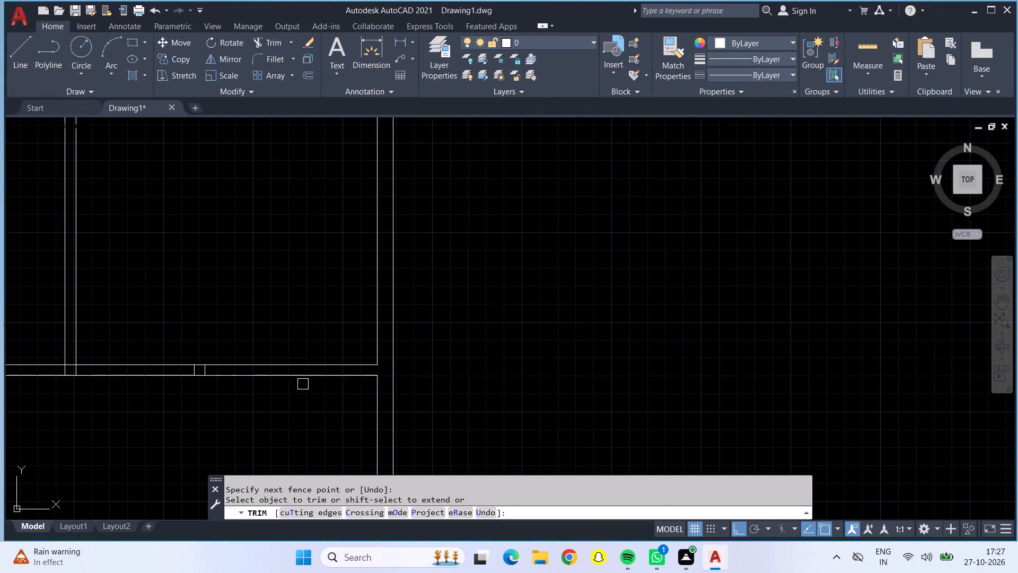
Trim the leftover short lines inside that long horizontal wall and open its junction with the vertical wall above it.
scroll(200, 373, "up", 4)
left_click_drag(137, 350, 278, 350)
scroll(274, 355, "down", 5)
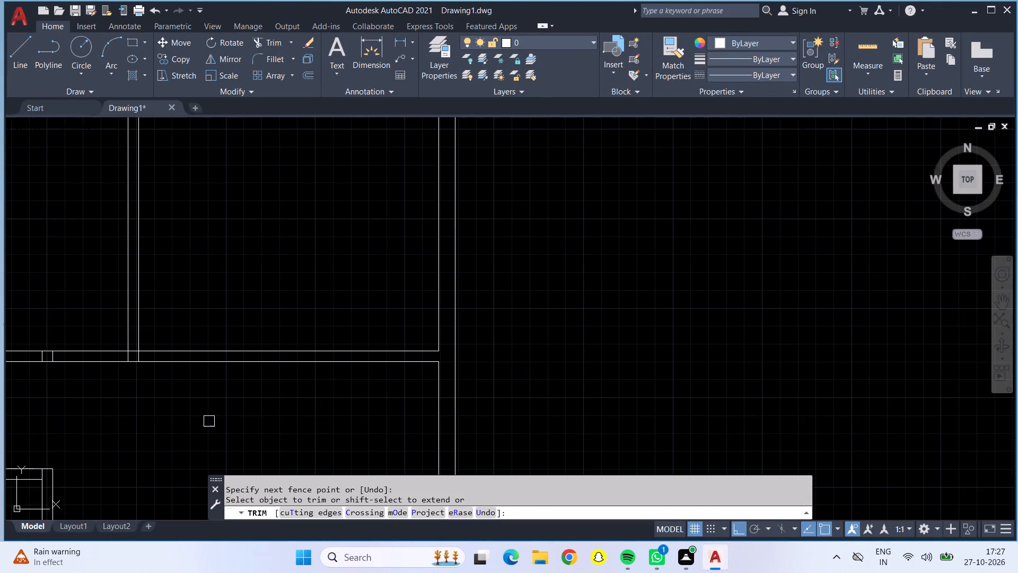
middle_click_drag(177, 405, 505, 390)
scroll(453, 335, "up", 5)
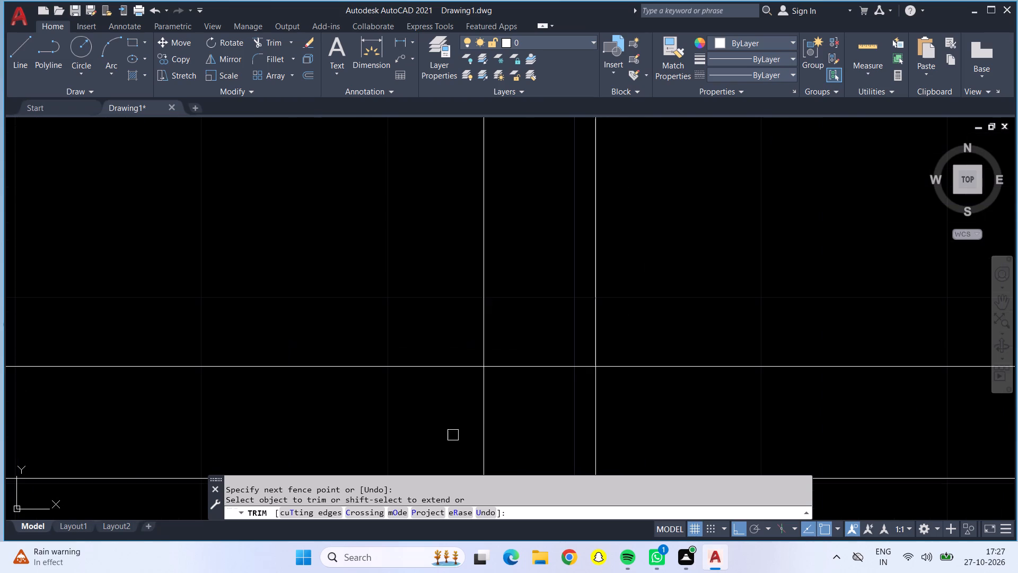
left_click_drag(453, 436, 614, 416)
scroll(604, 416, "down", 5)
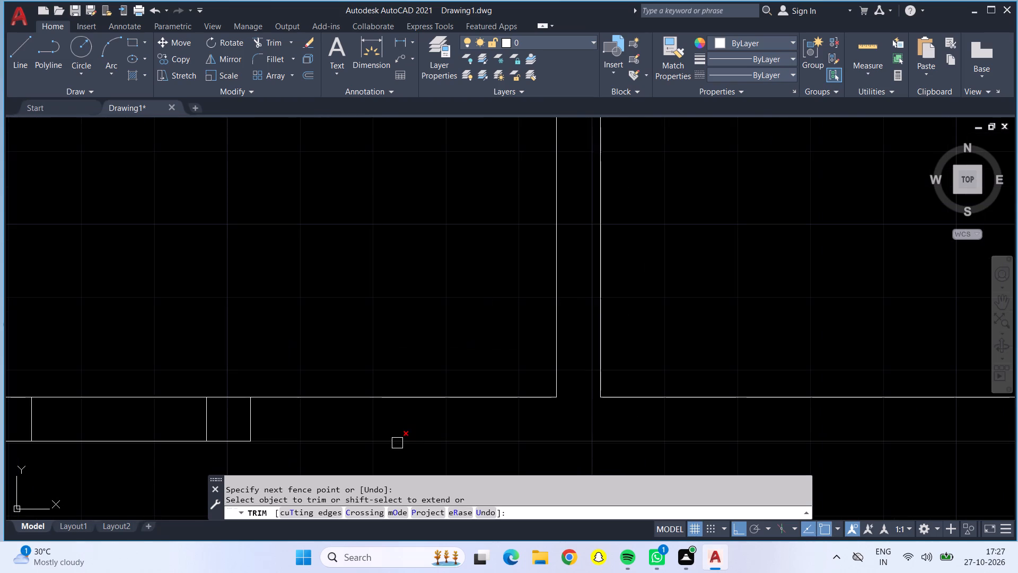
left_click_drag(189, 415, 321, 403)
scroll(296, 379, "down", 1)
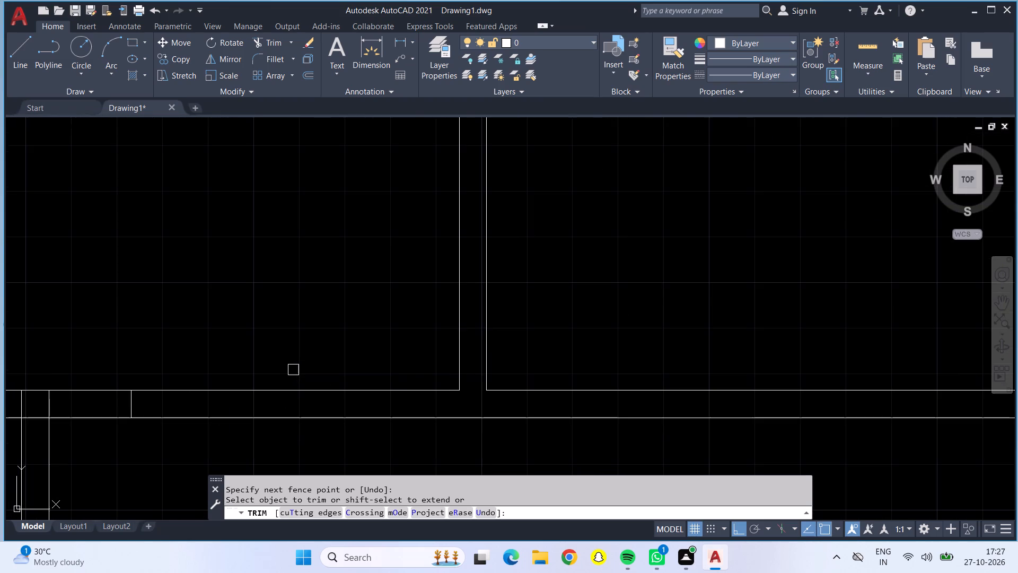
Trim the remaining stubs in the long horizontal wall and open its junction with the small left room's right wall below.
middle_click_drag(292, 361, 571, 256)
scroll(314, 291, "up", 2)
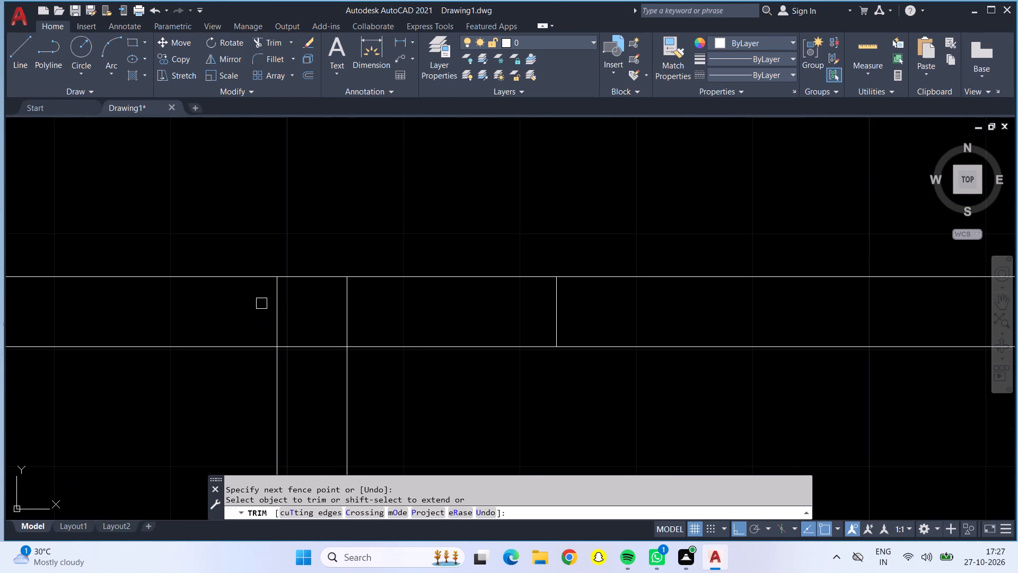
left_click_drag(255, 303, 558, 302)
left_click_drag(320, 340, 319, 366)
scroll(319, 366, "down", 4)
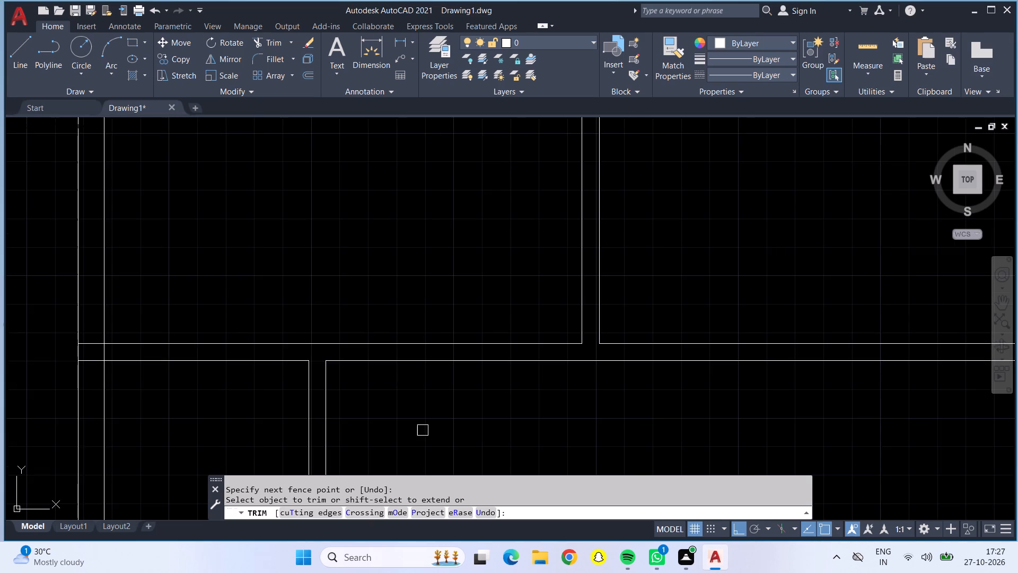
Trim the junction of the small left room's right and bottom walls and the excess line at that bottom wall's right-end corner.
middle_click_drag(425, 430, 484, 197)
scroll(380, 296, "up", 4)
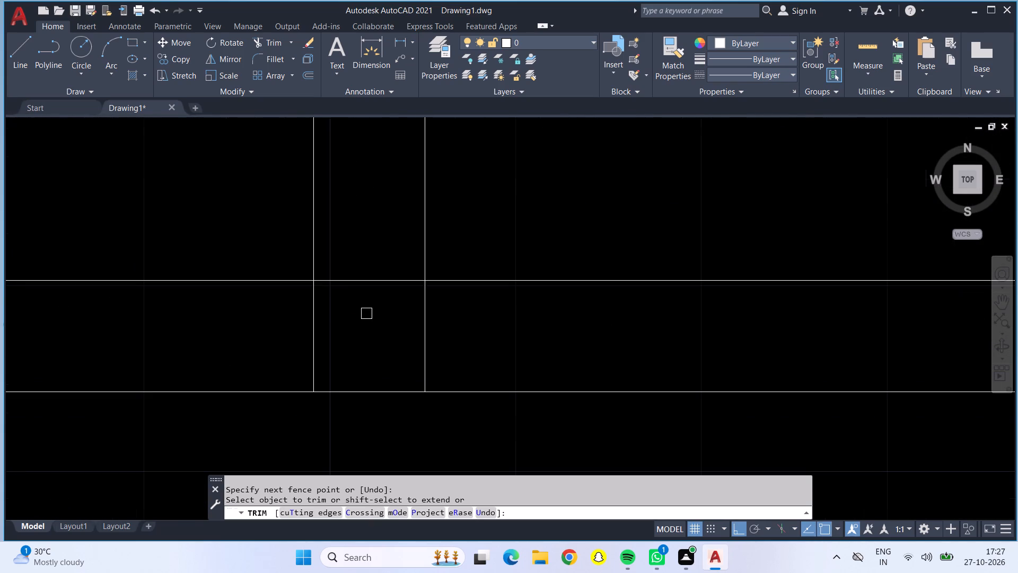
left_click_drag(317, 323, 460, 304)
left_click_drag(445, 308, 393, 263)
scroll(401, 281, "down", 3)
scroll(610, 302, "up", 2)
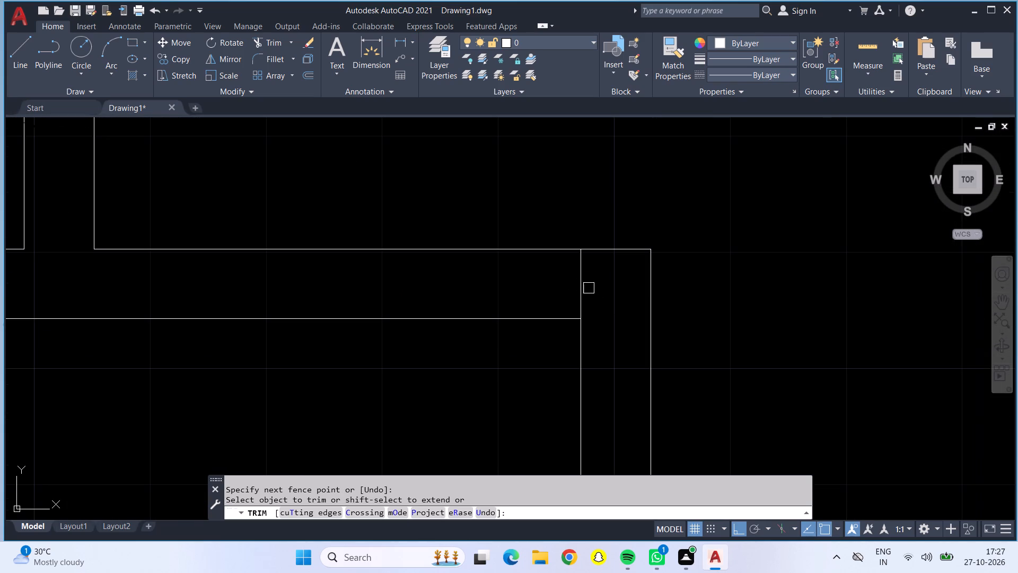
left_click(583, 285)
Trim the lines where the small left room's bottom and top walls meet the left outer wall.
scroll(583, 285, "down", 6)
scroll(446, 282, "up", 4)
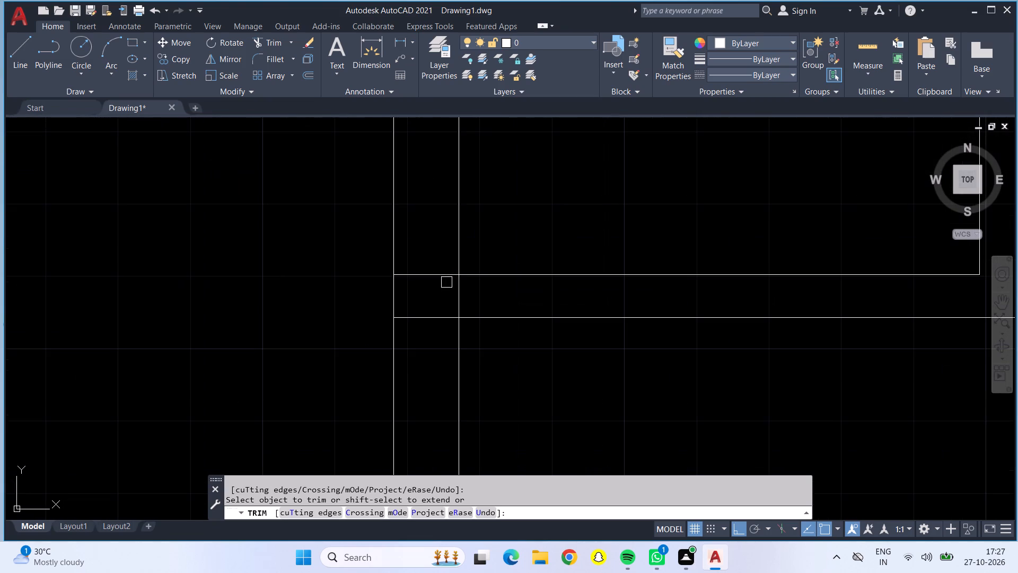
left_click_drag(431, 239, 487, 300)
scroll(479, 300, "down", 2)
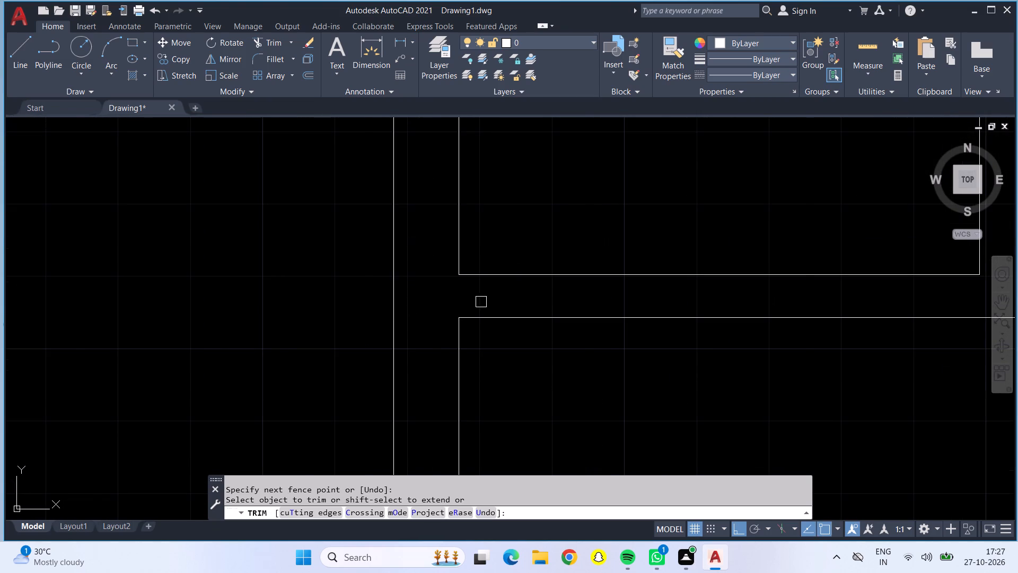
scroll(480, 300, "down", 2)
scroll(464, 227, "up", 5)
middle_click_drag(463, 211, 462, 341)
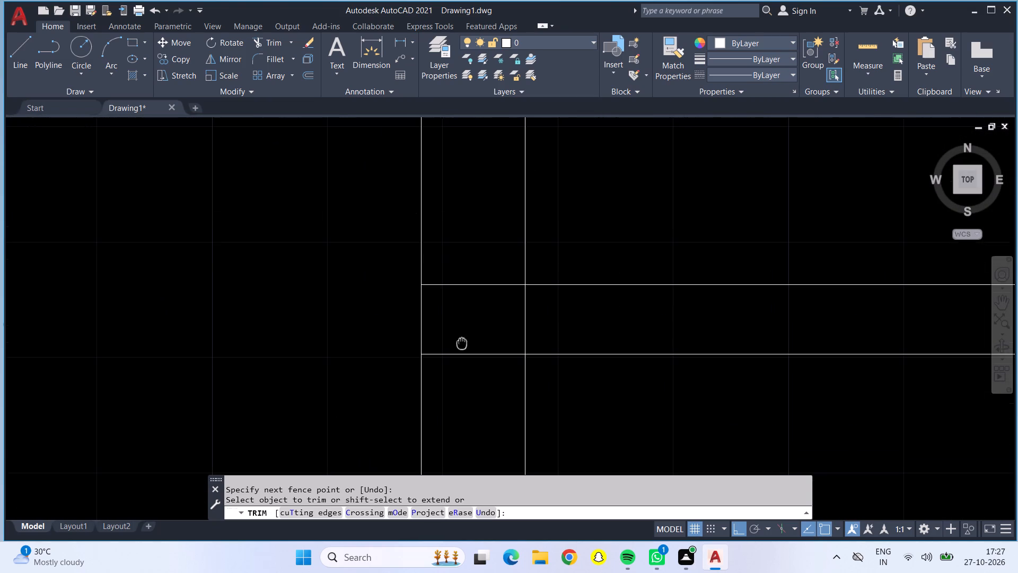
left_click_drag(462, 239, 540, 325)
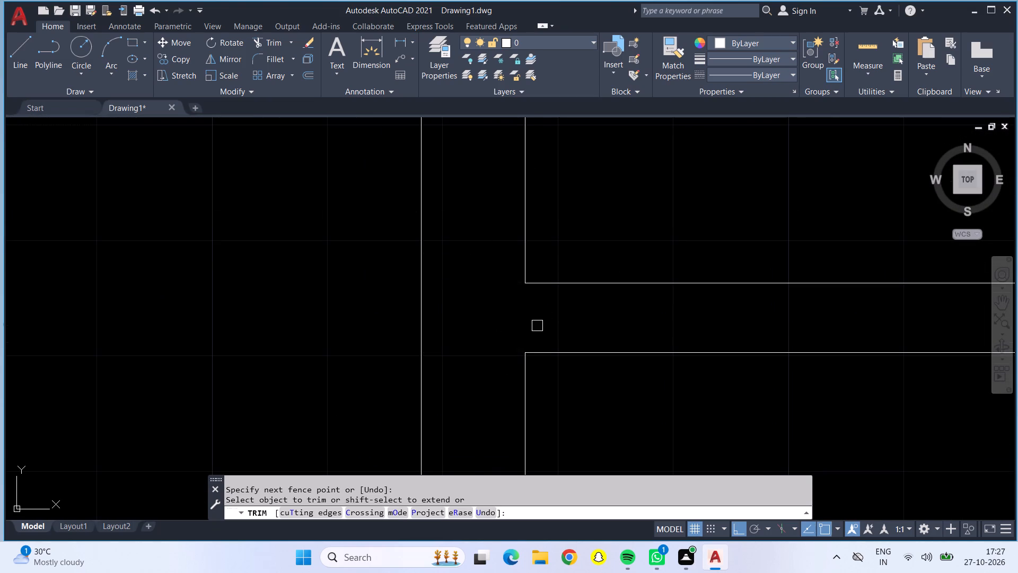
Clean the top row's lower wall at the left outer wall, removing the stub lines and opening the first partition's junction.
scroll(529, 325, "down", 4)
middle_click_drag(575, 276, 418, 562)
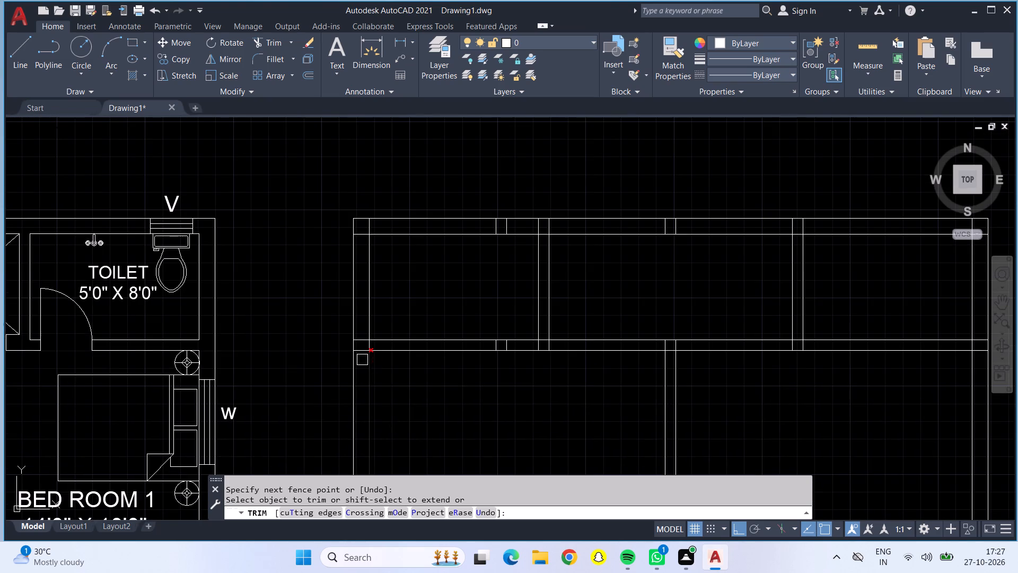
scroll(360, 359, "up", 4)
left_click_drag(385, 184, 467, 278)
scroll(454, 289, "down", 4)
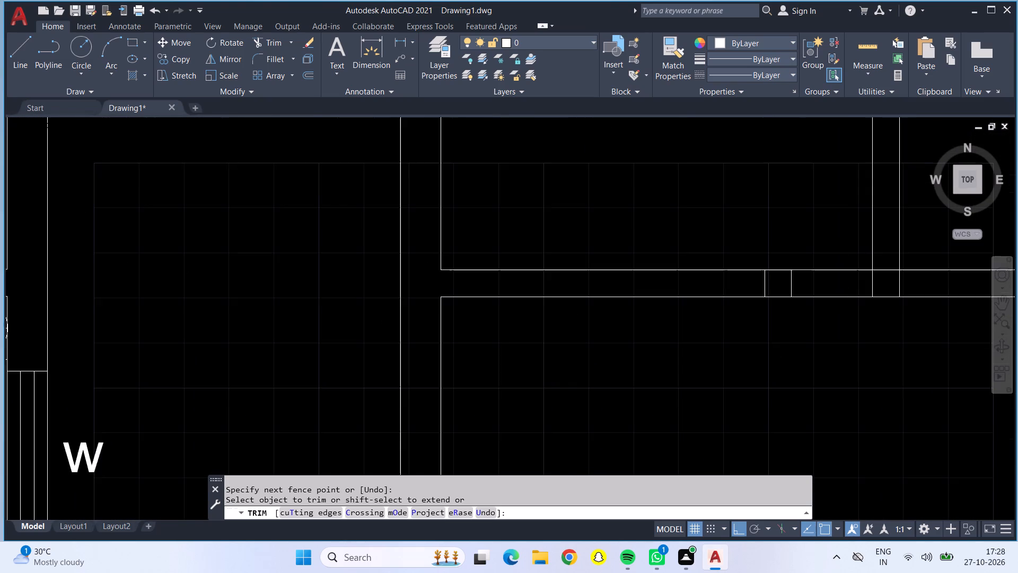
scroll(670, 290, "up", 3)
left_click_drag(690, 274, 607, 274)
left_click_drag(814, 241, 795, 274)
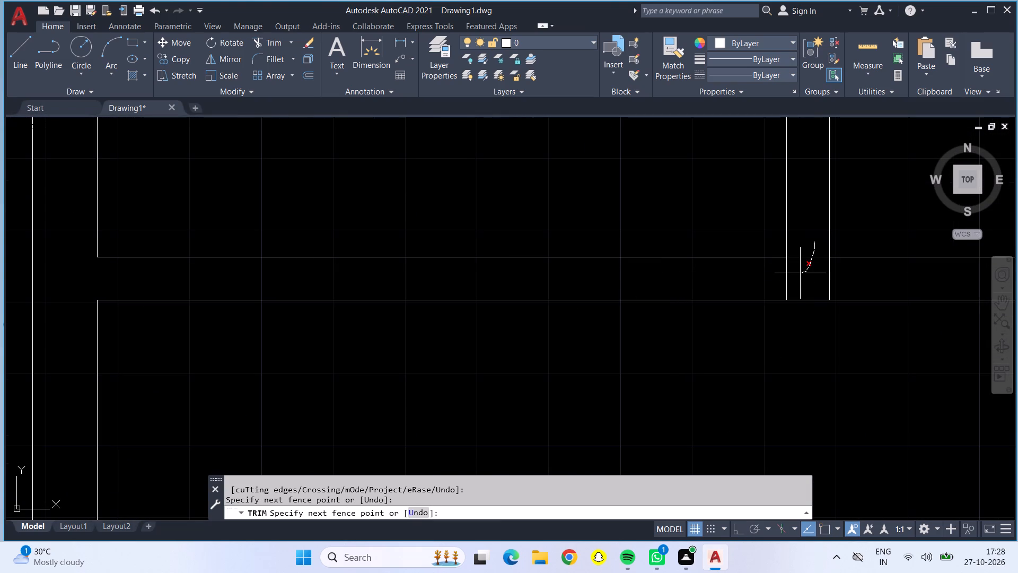
left_click_drag(795, 274, 835, 280)
scroll(836, 282, "down", 3)
Trim the top row's lower wall at its junctions with the vertical wall below and the second partition above.
middle_click_drag(848, 320, 485, 368)
scroll(591, 333, "up", 5)
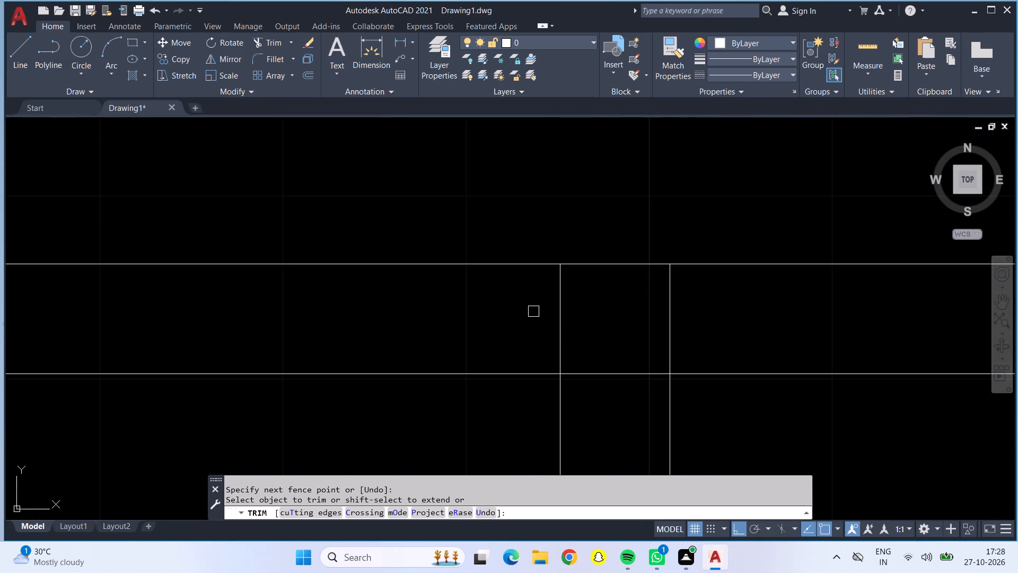
left_click_drag(533, 311, 684, 337)
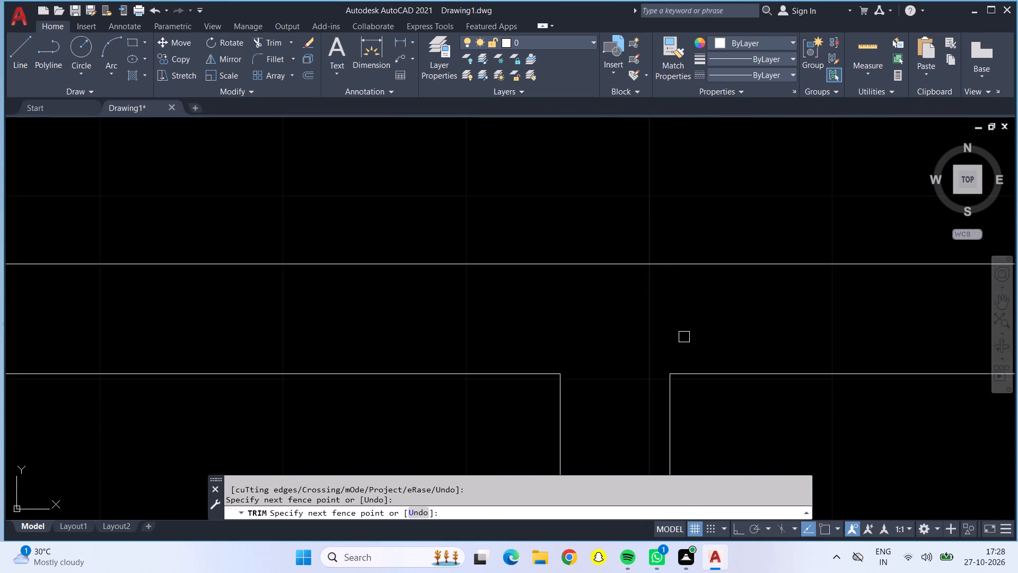
scroll(689, 337, "down", 5)
middle_click_drag(767, 358, 471, 402)
scroll(584, 380, "up", 4)
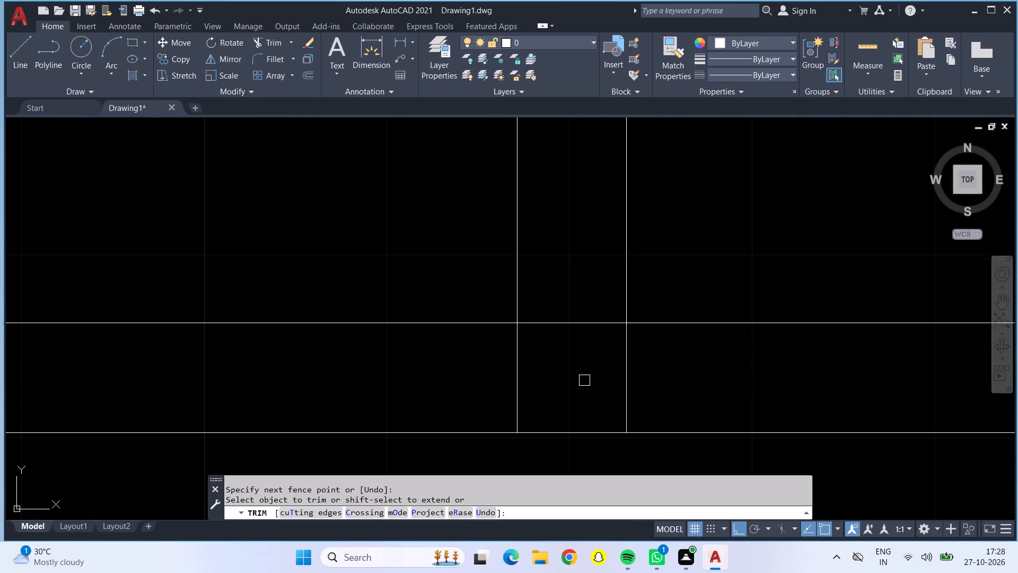
left_click_drag(457, 352, 601, 327)
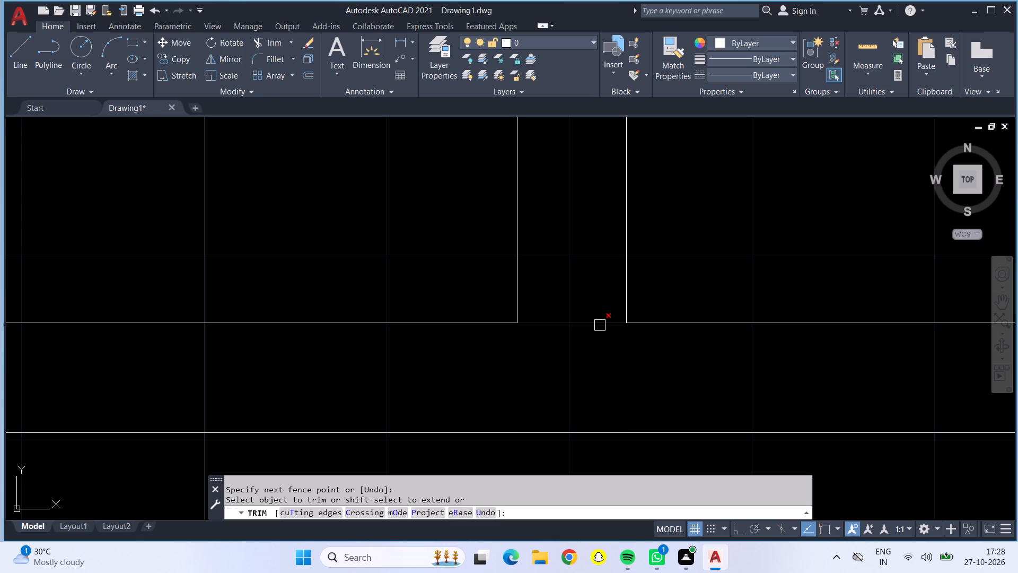
left_click(600, 325)
Trim the junction of the top row's lower wall with the right outer wall.
scroll(599, 323, "down", 4)
scroll(862, 329, "up", 2)
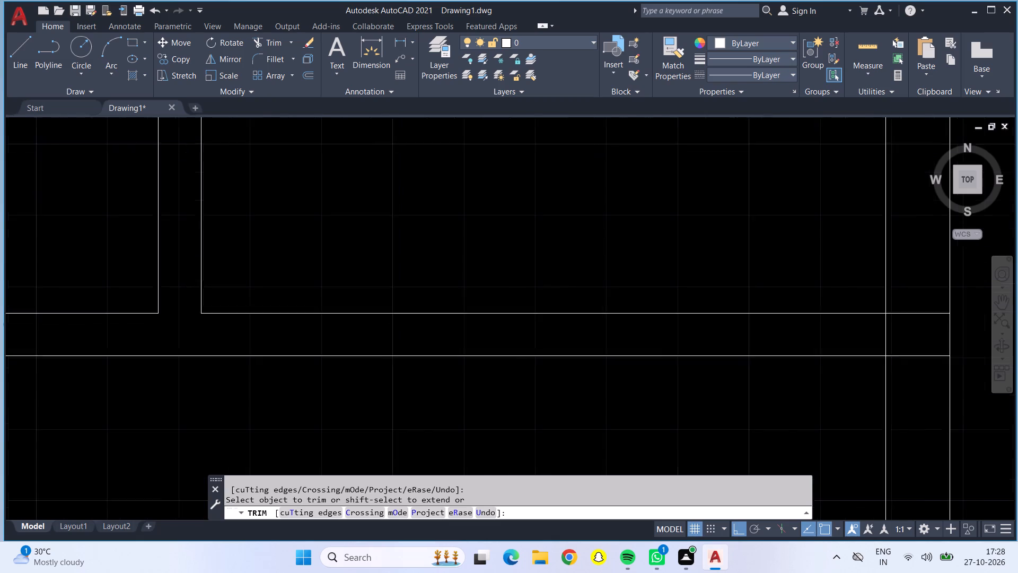
scroll(862, 329, "up", 1)
middle_click_drag(872, 328, 399, 363)
left_click_drag(478, 293, 485, 365)
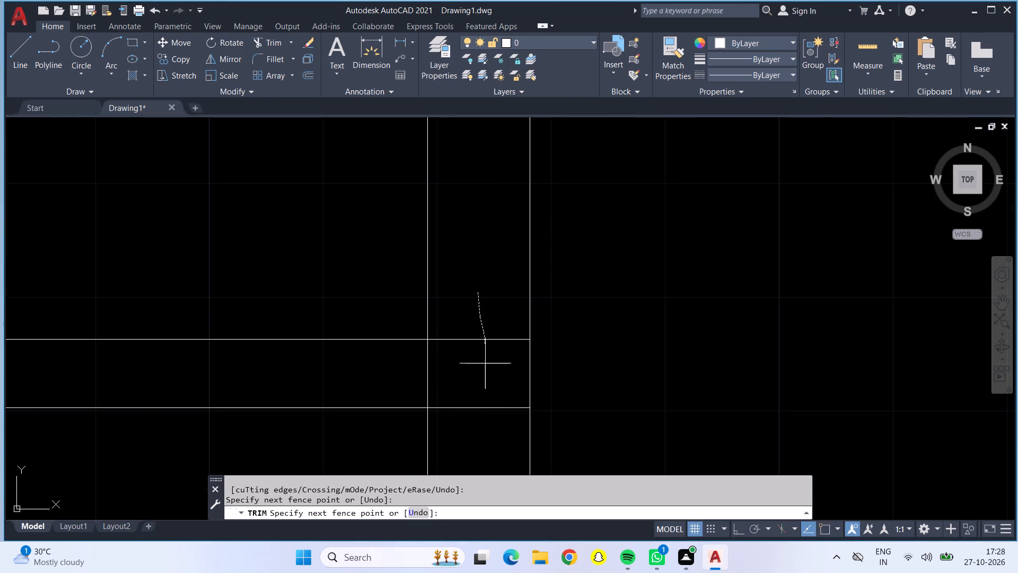
left_click_drag(485, 365, 420, 381)
Trim the overlapping inner wall lines at the plan's top-right outer corner.
scroll(409, 378, "down", 4)
middle_click_drag(332, 303, 336, 468)
scroll(415, 428, "up", 4)
left_click_drag(343, 394, 416, 449)
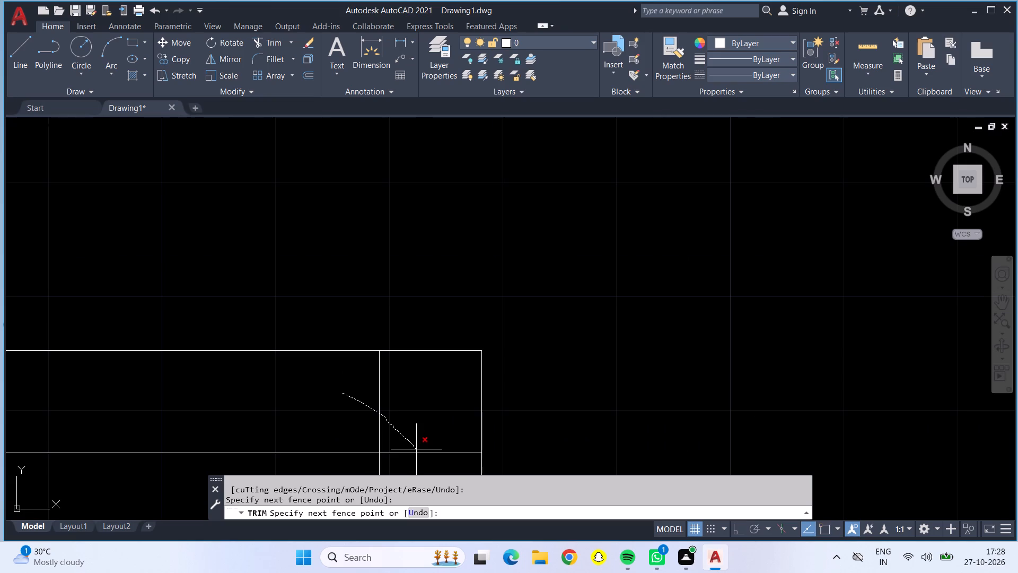
left_click_drag(416, 449, 418, 455)
Trim the second top-row partition's junction with the top outer wall and the leftover stub lines between the two partitions.
scroll(401, 439, "down", 3)
middle_click_drag(257, 338, 258, 337)
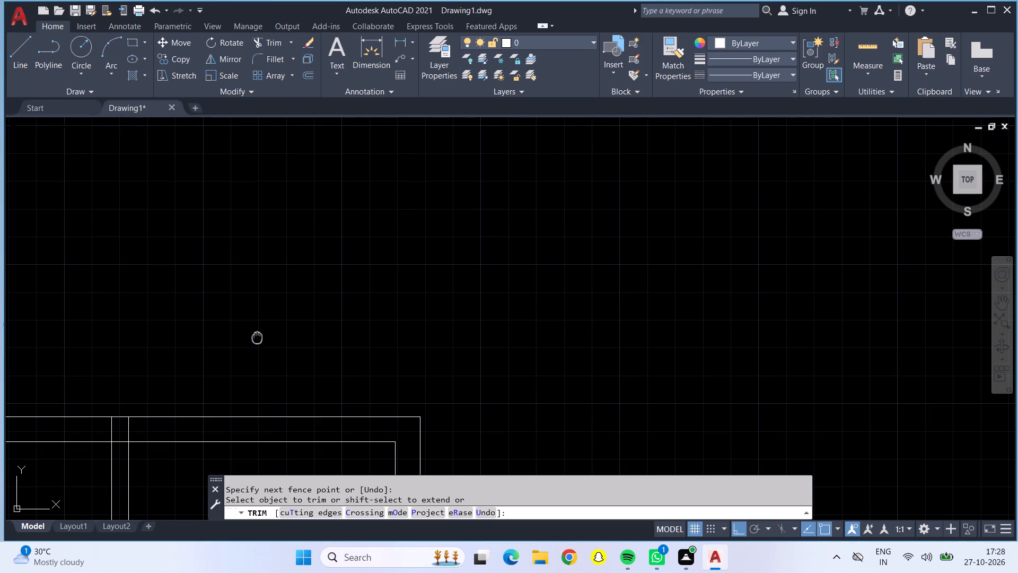
middle_click_drag(258, 337, 555, 249)
scroll(406, 342, "up", 2)
left_click_drag(383, 336, 477, 334)
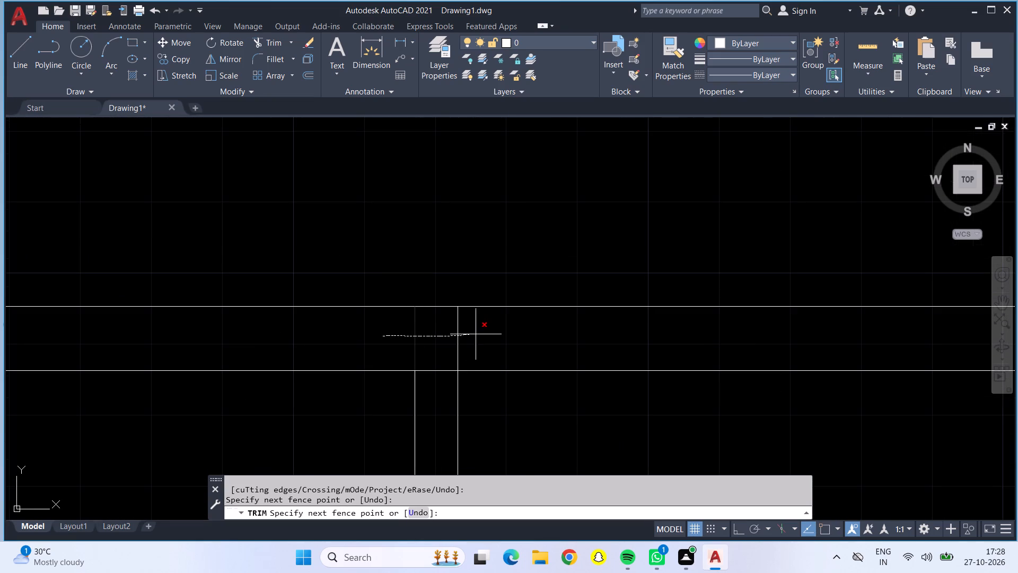
left_click_drag(477, 334, 444, 372)
scroll(427, 372, "down", 3)
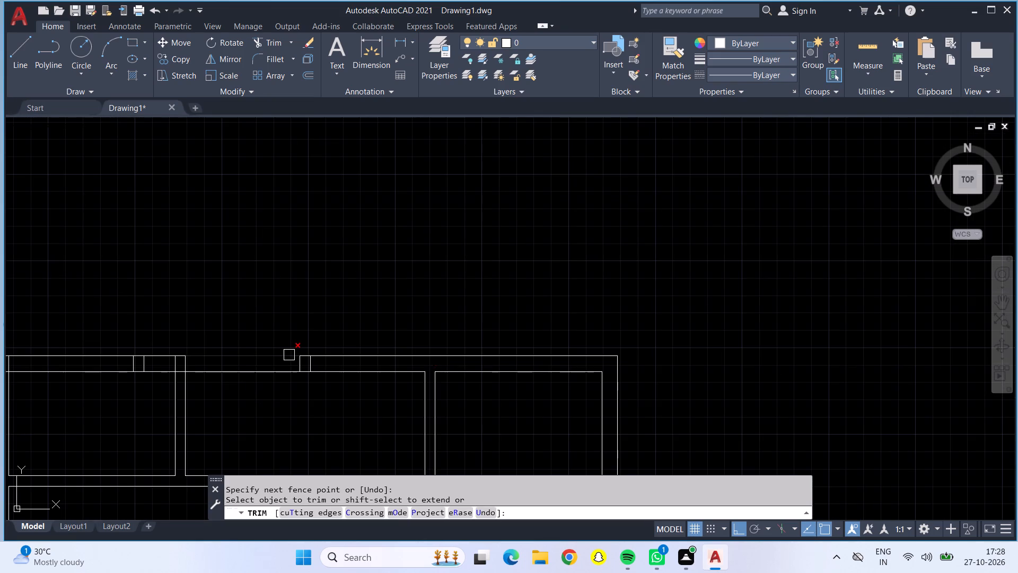
scroll(289, 356, "up", 4)
left_click_drag(293, 381, 457, 395)
scroll(453, 399, "down", 4)
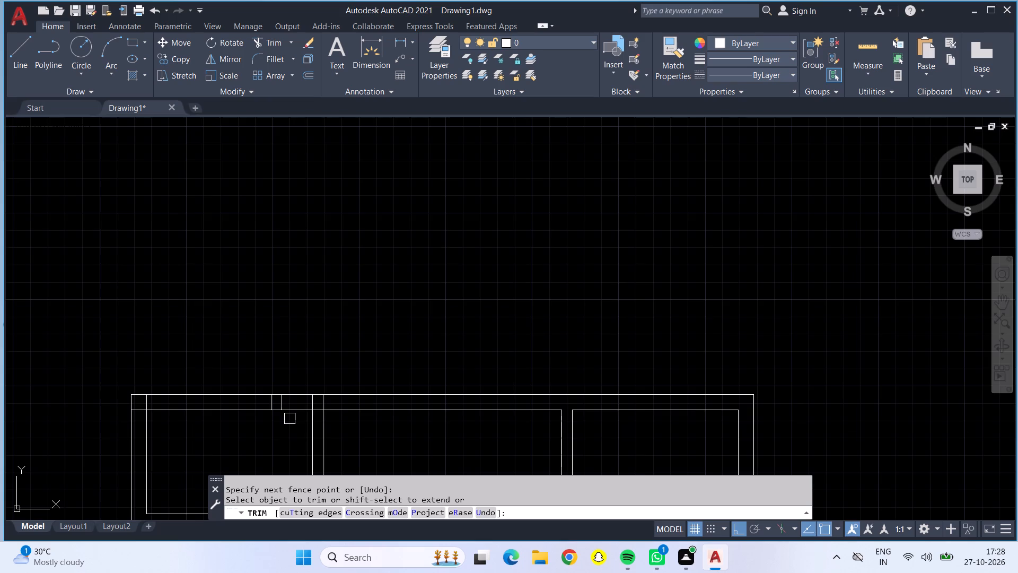
Trim the first top-row partition's junction with the top outer wall and the stub lines left of it.
scroll(307, 408, "up", 4)
left_click_drag(315, 371, 380, 457)
scroll(370, 448, "down", 2)
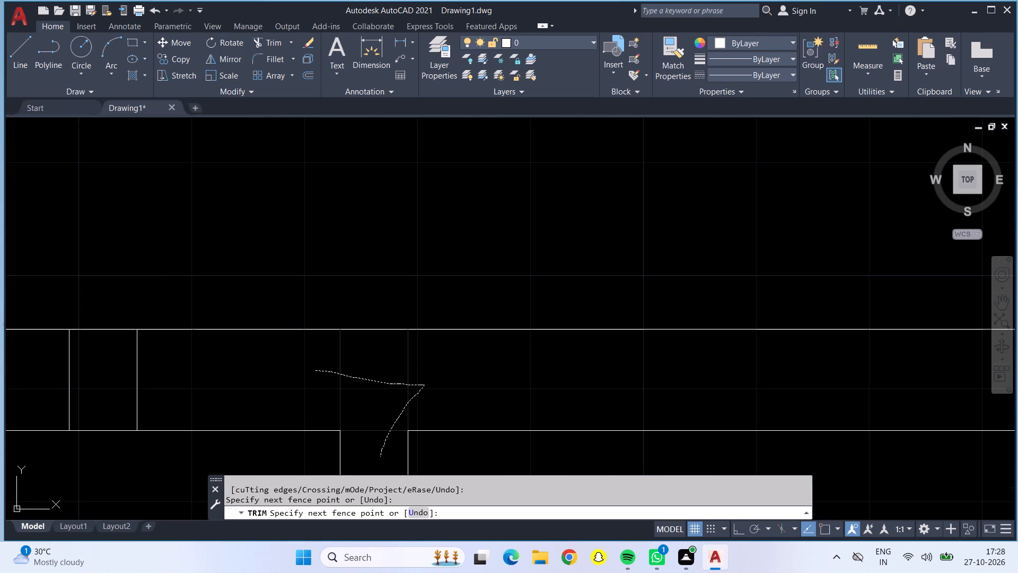
scroll(370, 448, "down", 1)
left_click_drag(239, 414, 295, 407)
scroll(291, 406, "down", 3)
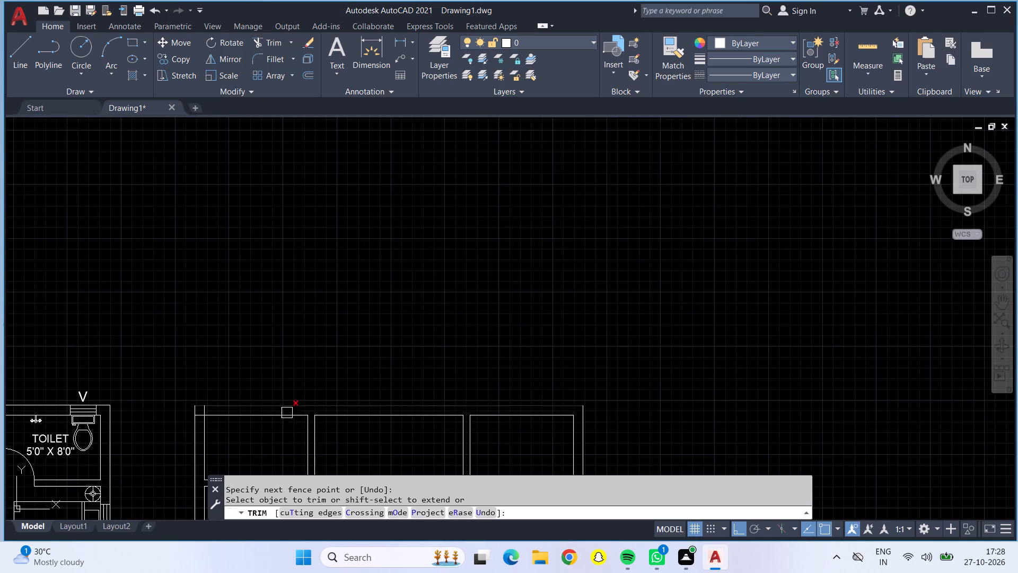
Trim the overlapping inner wall lines at the plan's top-left outer corner.
scroll(204, 421, "up", 1)
scroll(204, 420, "down", 1)
scroll(203, 420, "up", 1)
scroll(203, 420, "down", 1)
scroll(203, 420, "up", 4)
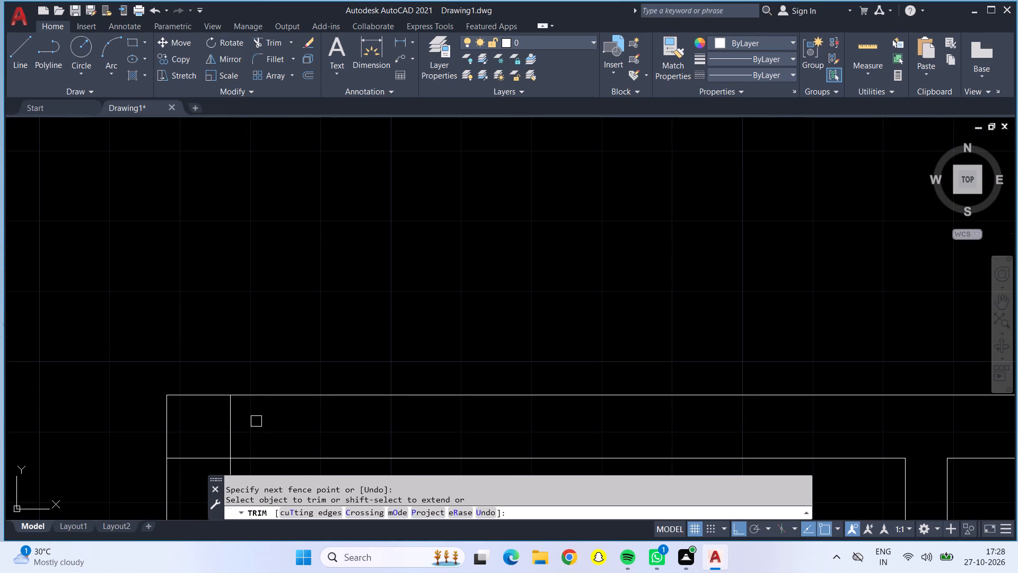
left_click_drag(256, 421, 207, 464)
scroll(203, 449, "down", 2)
scroll(290, 375, "down", 2)
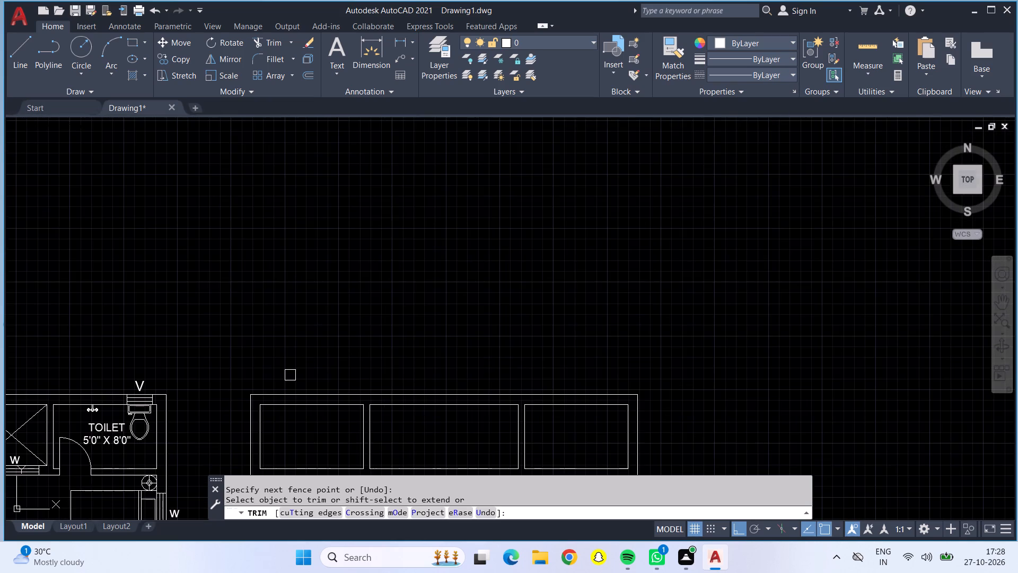
Finish trimming and measure the open space in the bottom-right part of the plan.
middle_click_drag(293, 373, 285, 231)
scroll(291, 232, "down", 1)
middle_click_drag(336, 372, 336, 370)
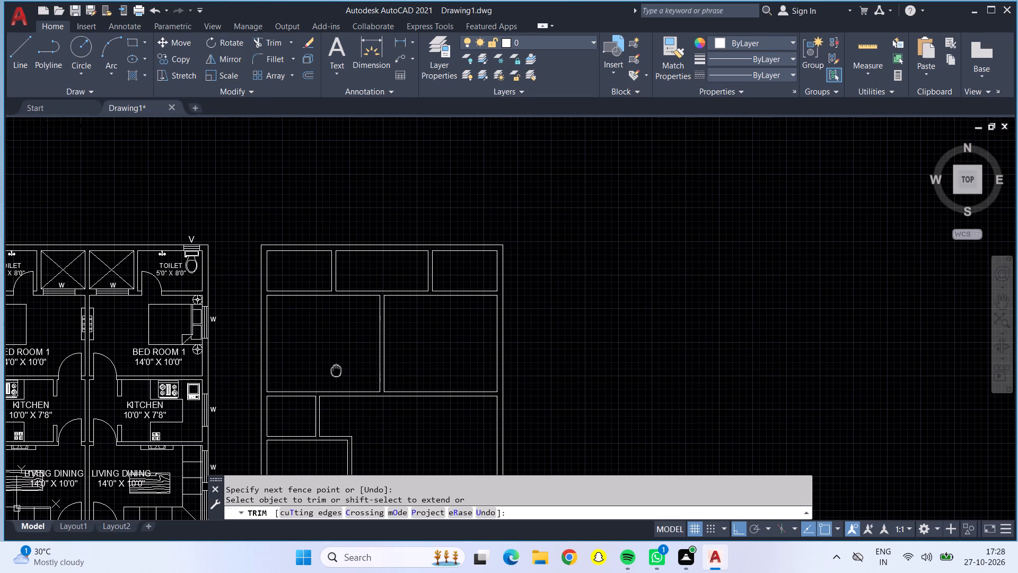
middle_click_drag(336, 370, 340, 269)
middle_click_drag(445, 406, 423, 291)
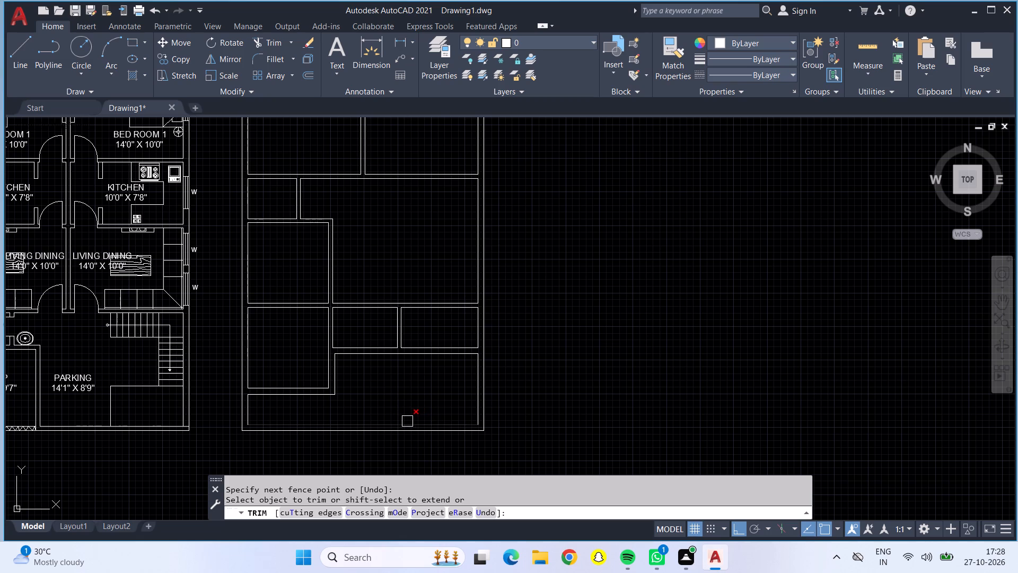
key("Escape")
left_click(859, 53)
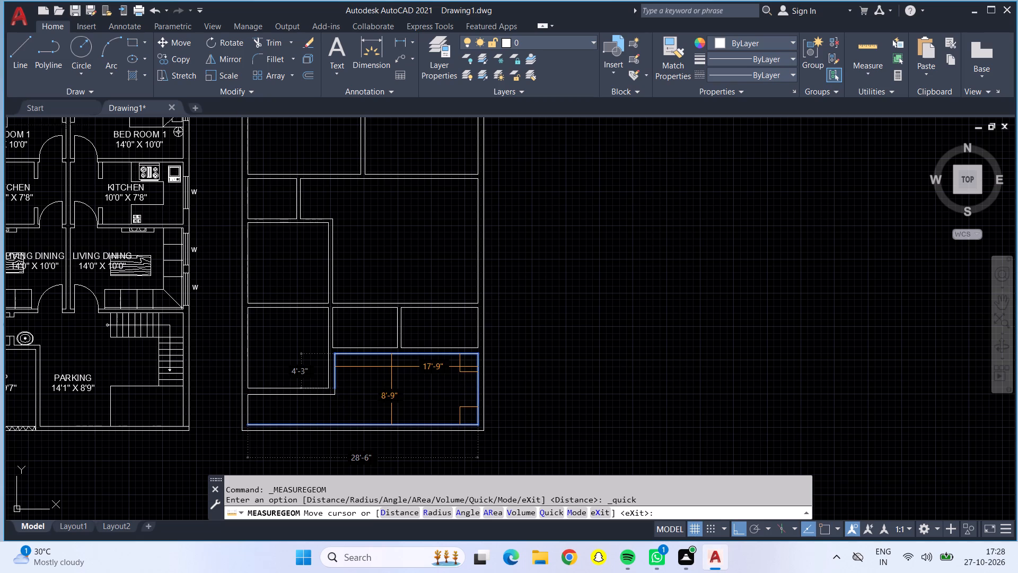
key("Escape")
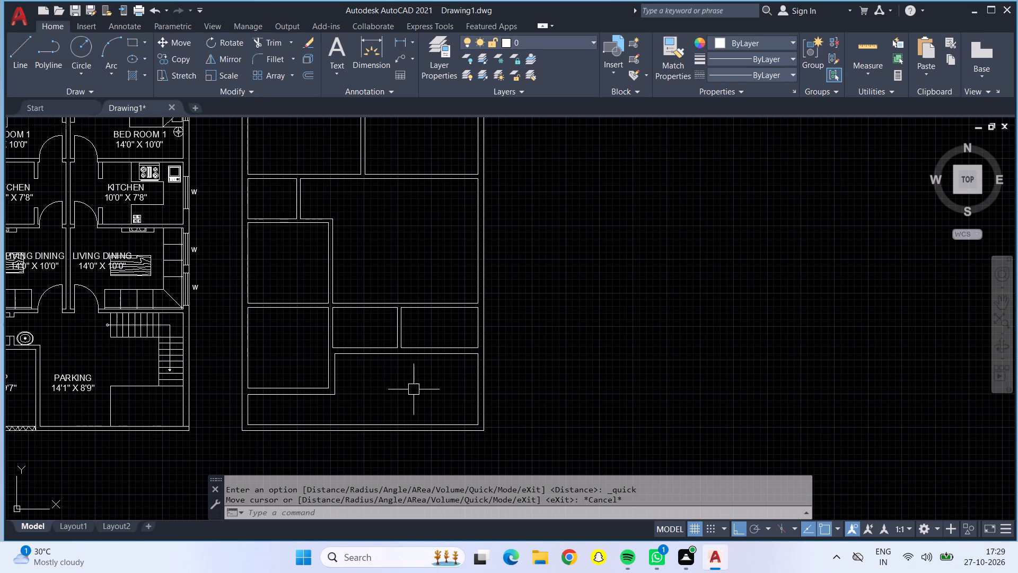
Offset the bottom-right space's upper, lower and right inner wall lines 3' inward to set out the staircase.
key("o")
key("Return")
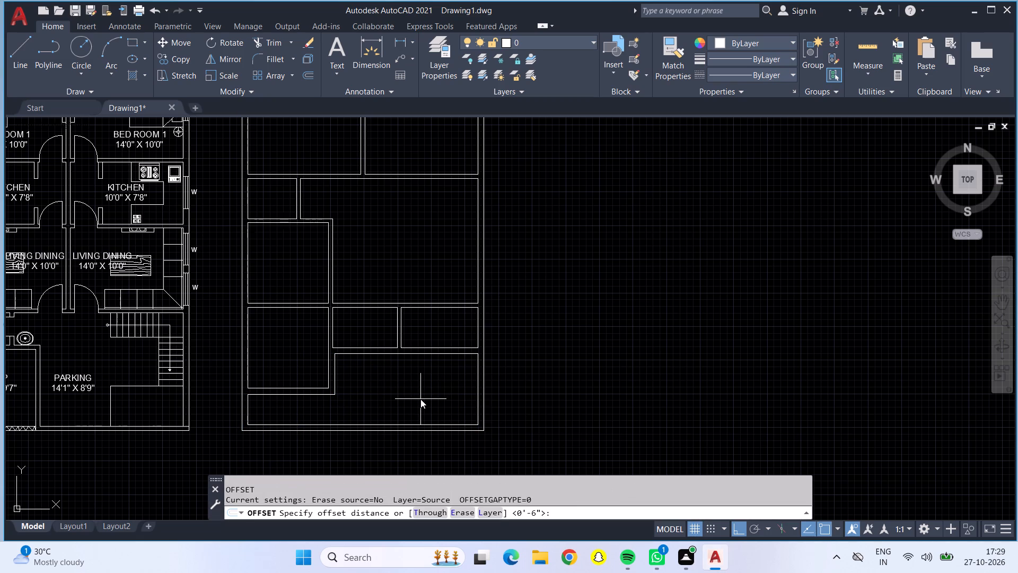
type("3'")
key("Return")
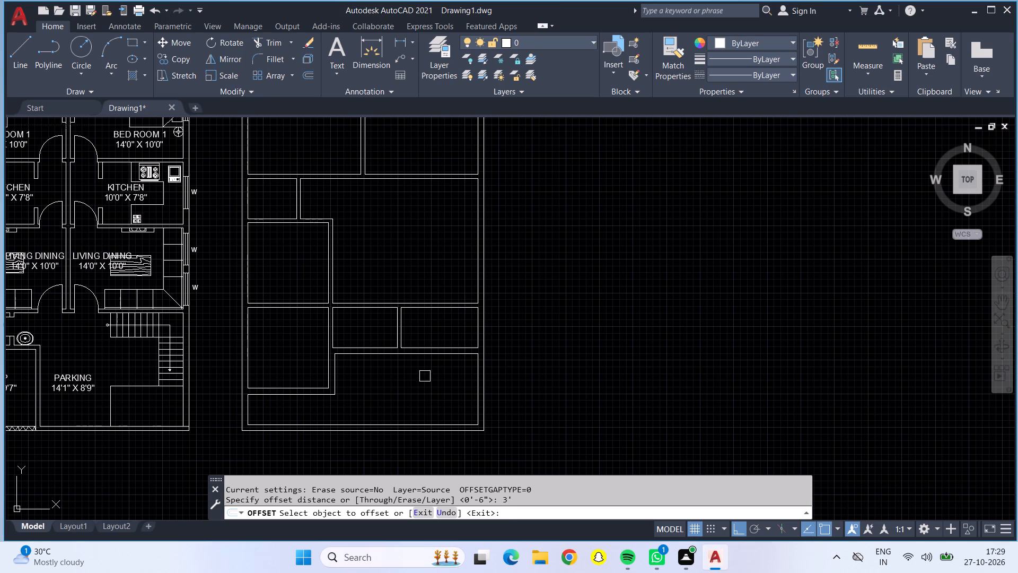
left_click(428, 357)
left_click(435, 426)
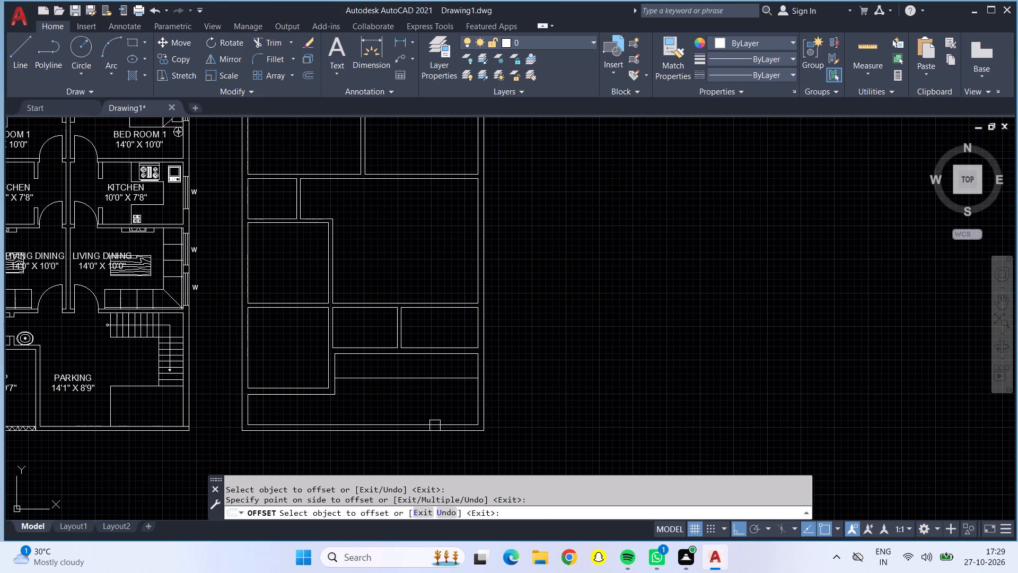
left_click(435, 426)
left_click(433, 422)
left_click(434, 402)
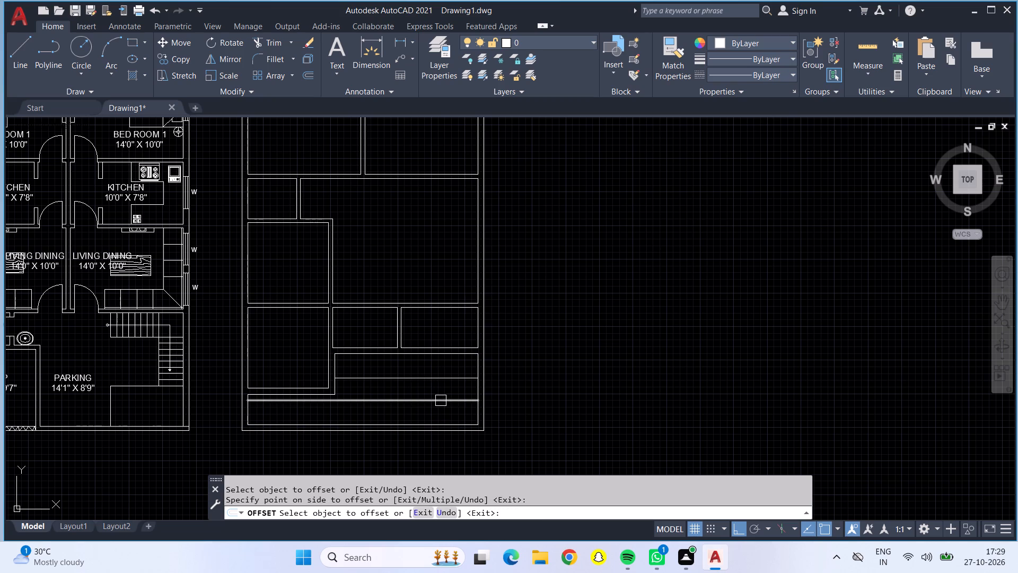
left_click(473, 389)
left_click(434, 382)
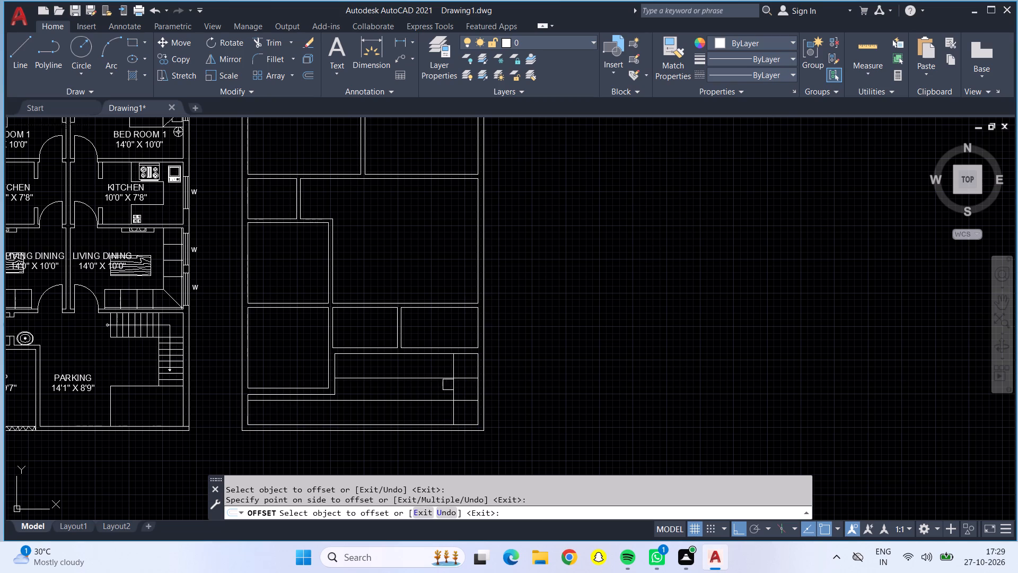
Measure the corner spaces formed by the stair layout lines.
scroll(453, 385, "up", 1)
left_click(871, 53)
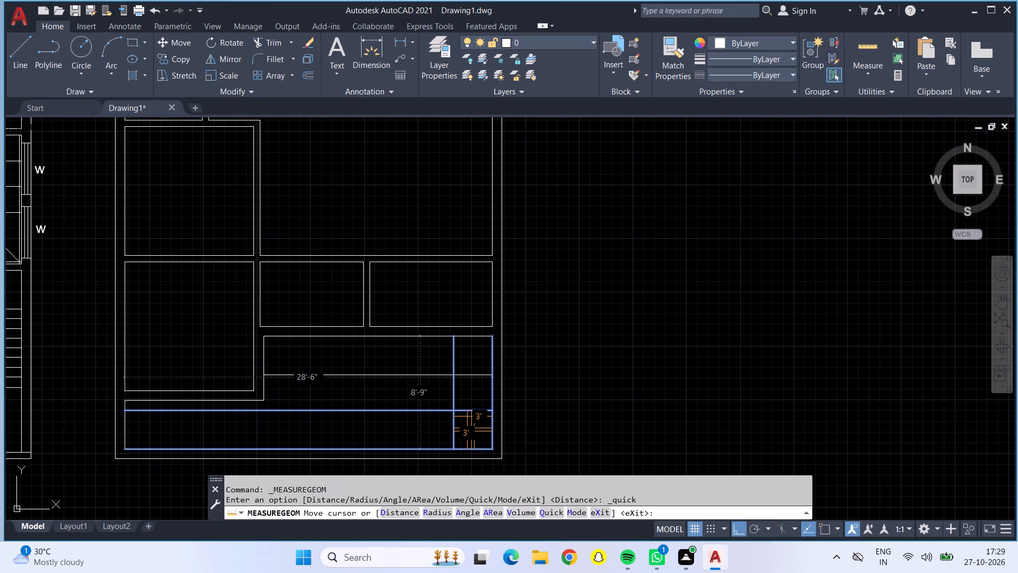
key("Escape")
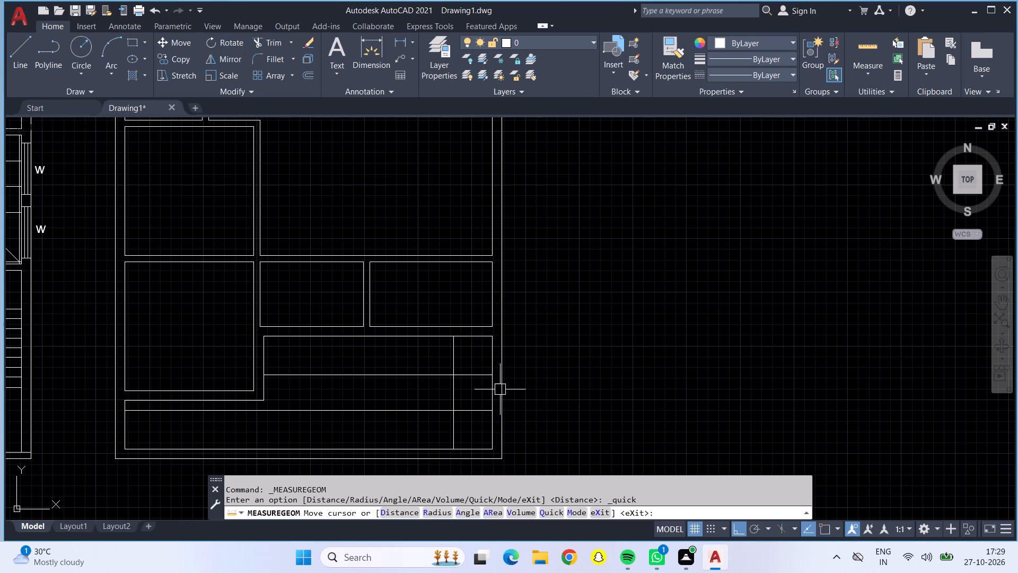
Offset the vertical stair layout line leftward five times at 9" spacing to form the upper flight's treads.
key("o")
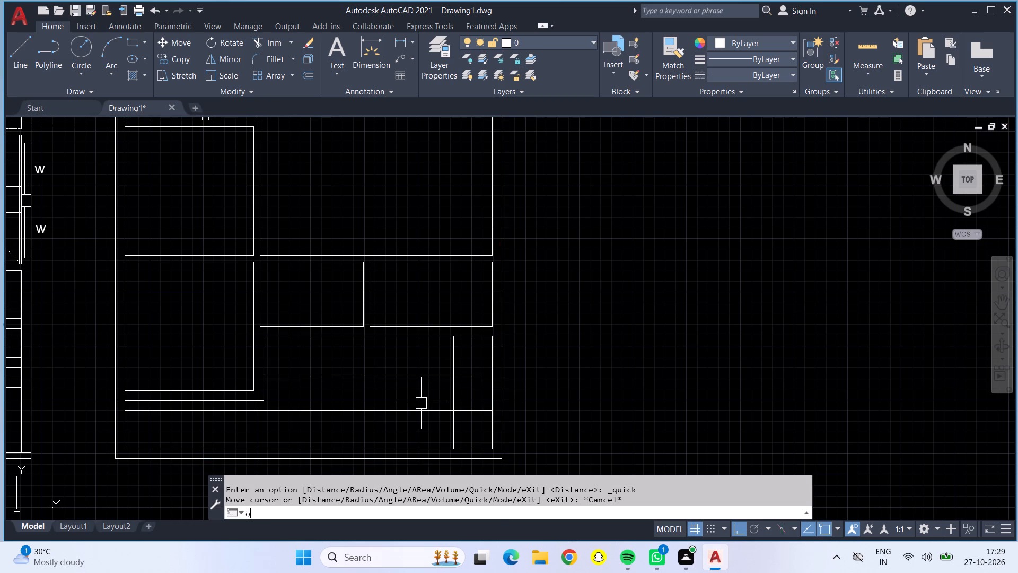
key("Return")
key("9")
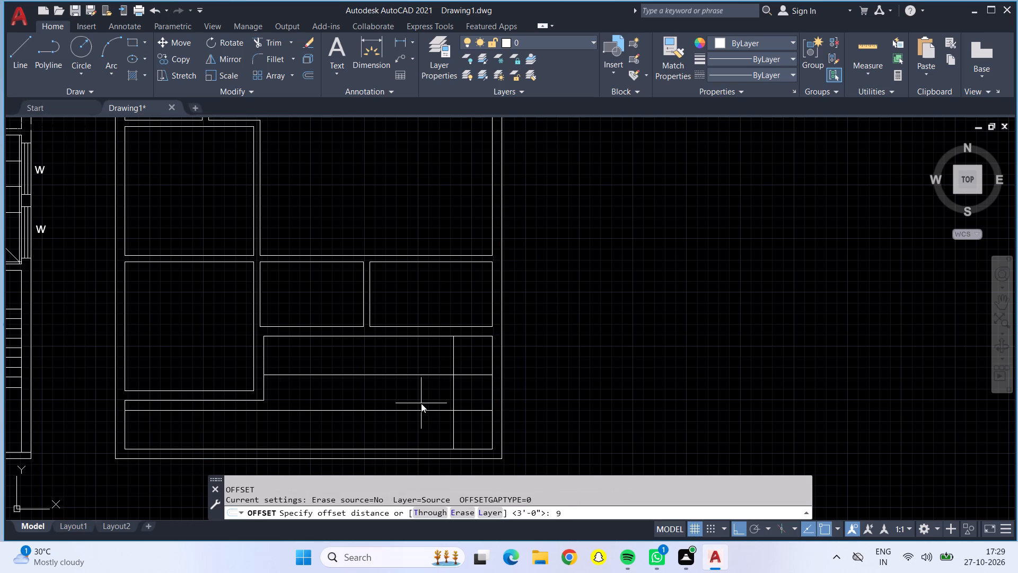
key("shift+quotedbl")
key("Return")
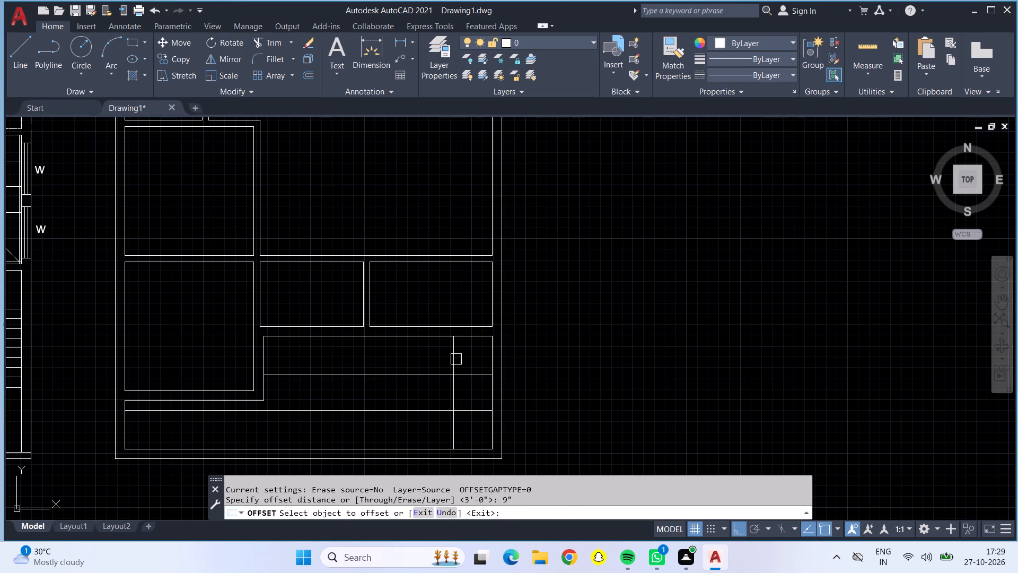
left_click(457, 361)
left_click(422, 359)
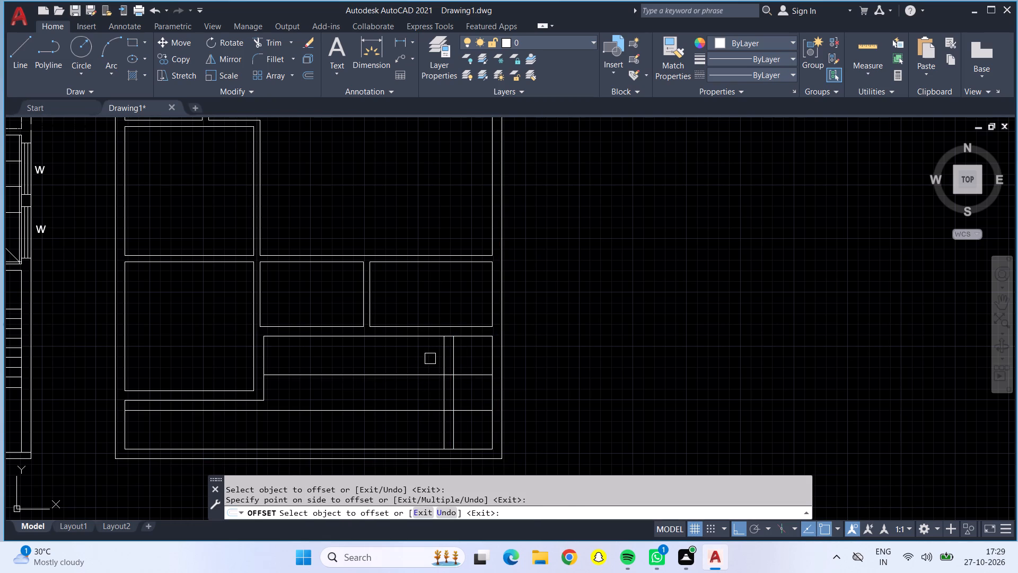
left_click_drag(441, 359, 433, 355)
left_click(413, 351)
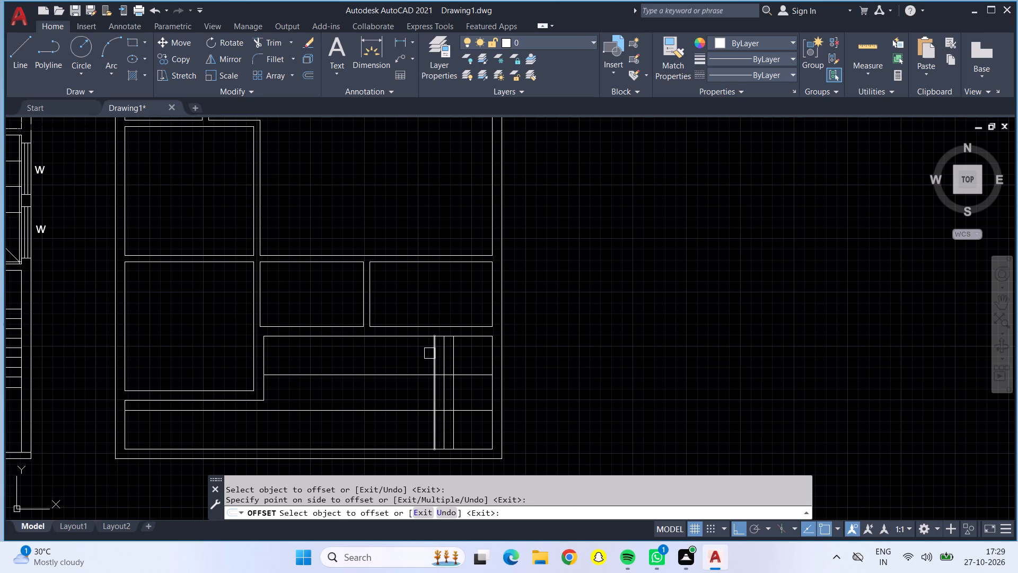
left_click(429, 353)
left_click(412, 353)
scroll(412, 353, "down", 1)
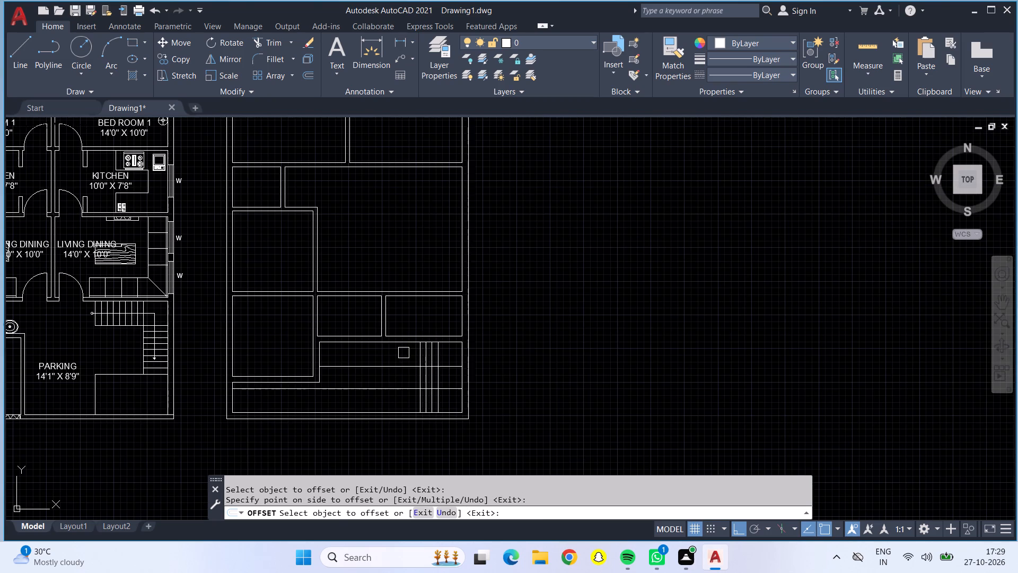
scroll(419, 357, "up", 2)
left_click(419, 357)
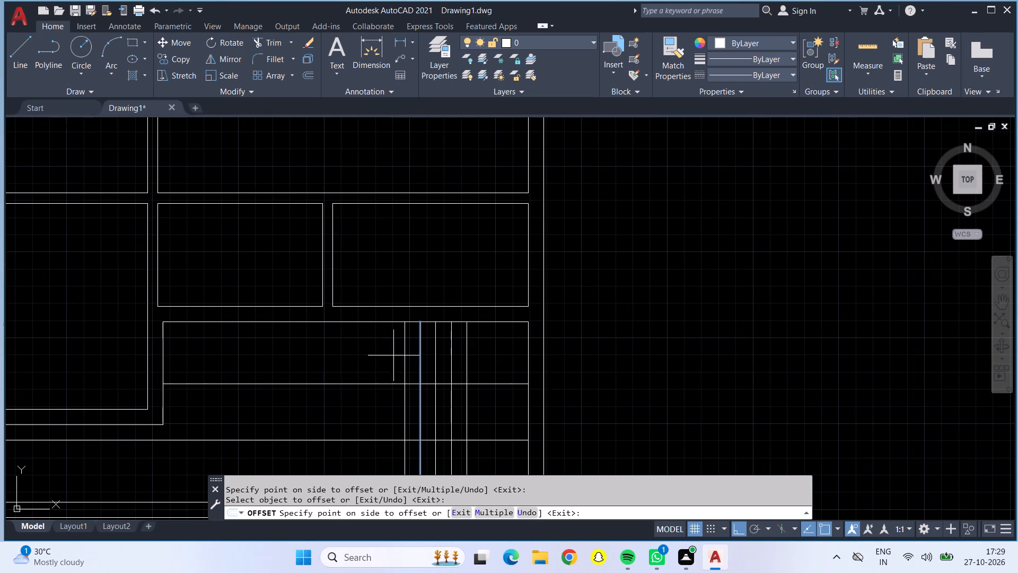
left_click(393, 355)
left_click(402, 357)
left_click(379, 355)
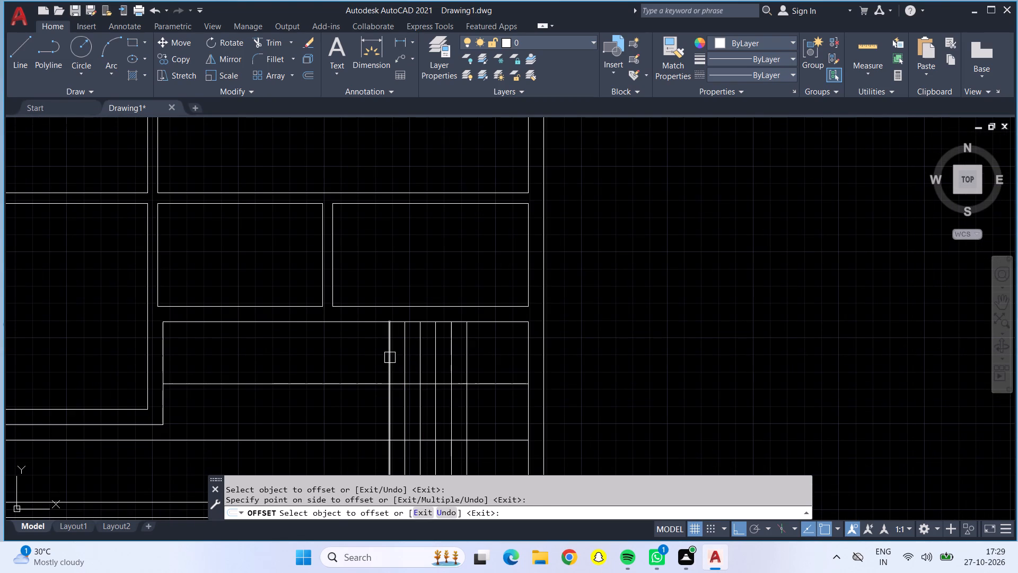
Offset the upper horizontal stair line downward three times at 9" spacing for the side flight's treads.
left_click(492, 390)
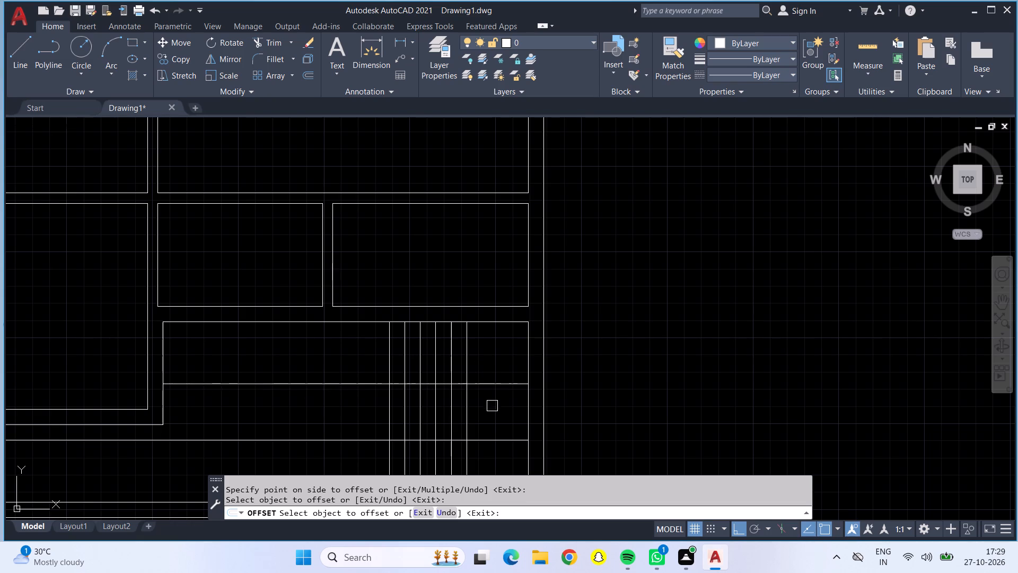
left_click(489, 380)
left_click(491, 416)
left_click(488, 402)
left_click(496, 440)
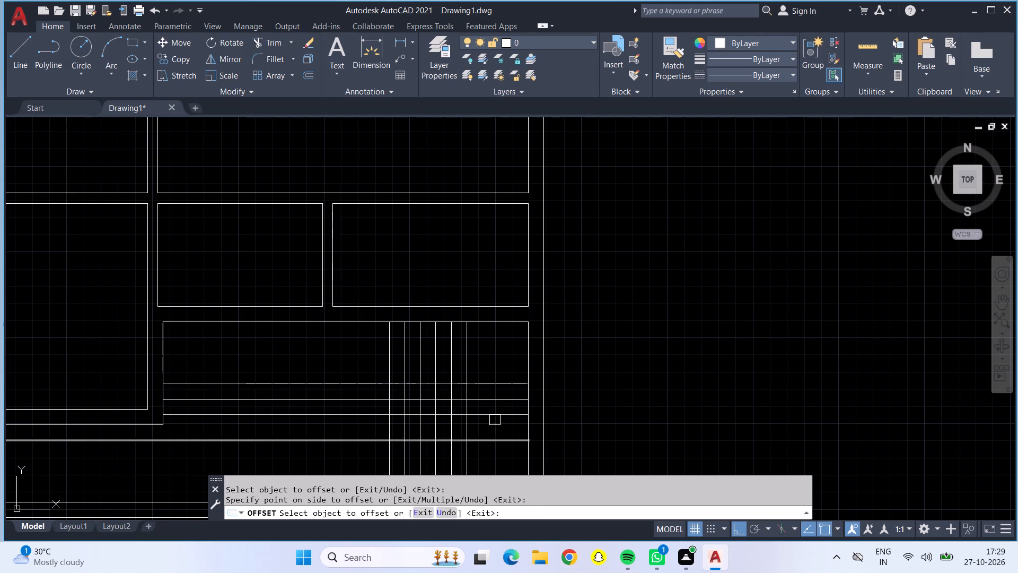
left_click(494, 418)
left_click(496, 433)
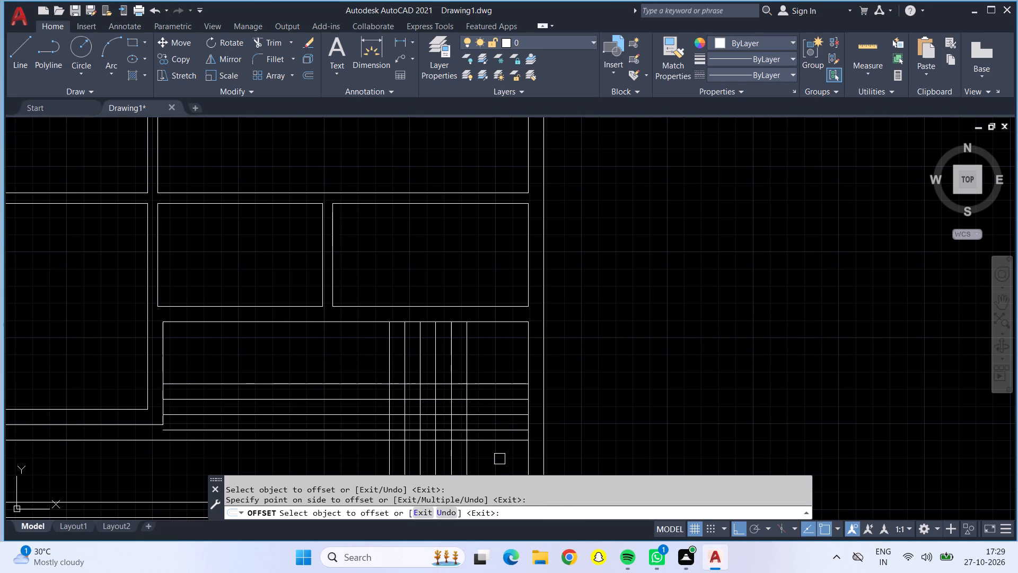
Trim off the horizontal stair lines where they run past the leftmost tread line into the open space.
middle_click_drag(499, 457, 497, 392)
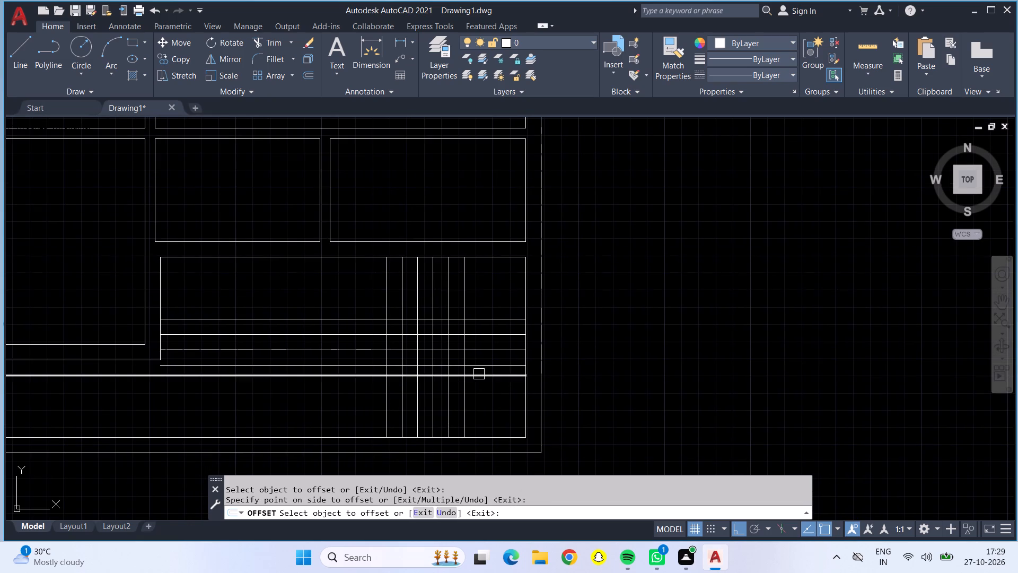
left_click(276, 44)
left_click_drag(315, 288, 331, 345)
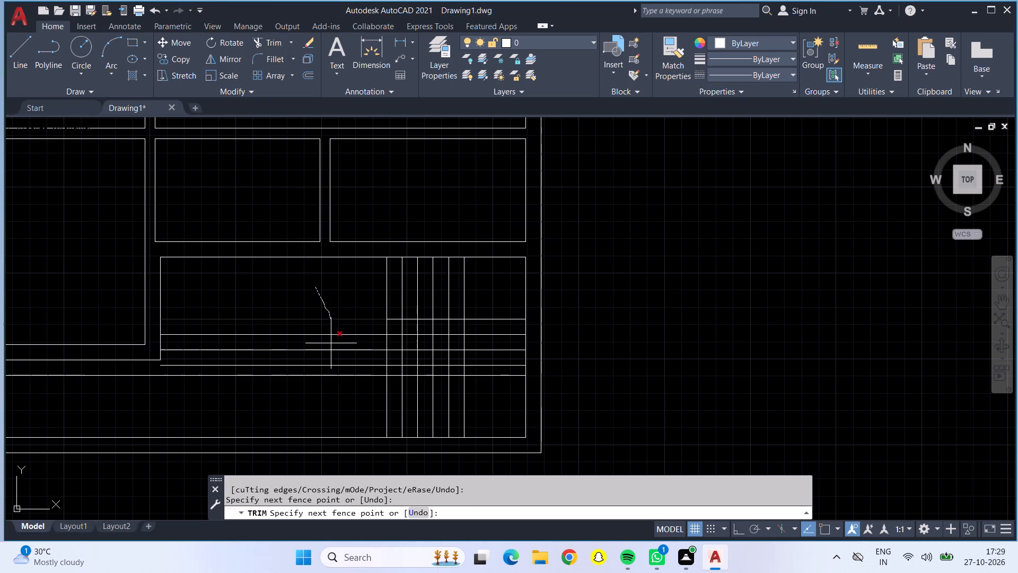
left_click_drag(331, 345, 338, 380)
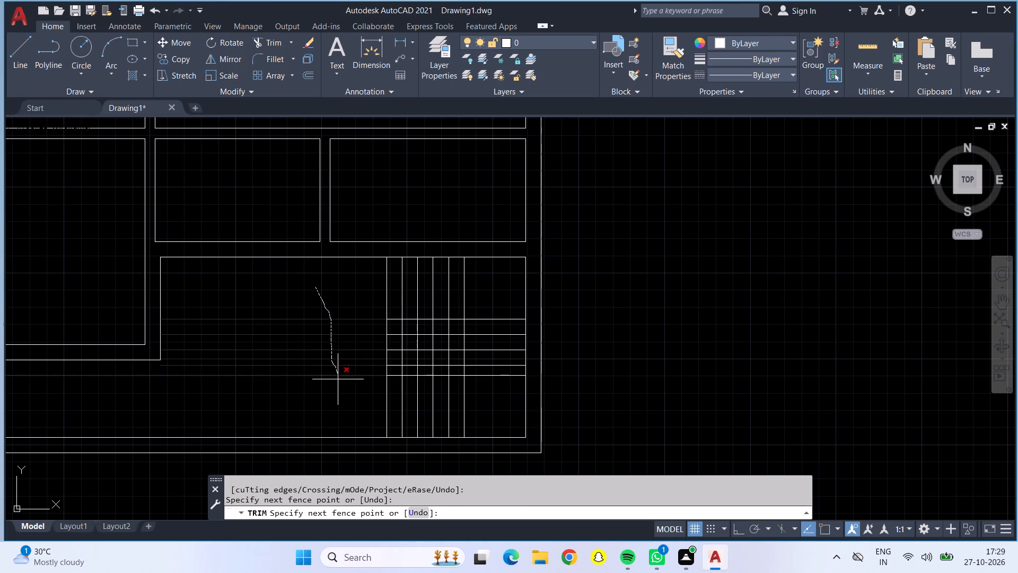
left_click_drag(338, 380, 338, 384)
Trim the crossing lines out of the stairwell centre, leaving separate upper, side and lower flights.
scroll(368, 337, "up", 1)
left_click_drag(370, 313, 375, 312)
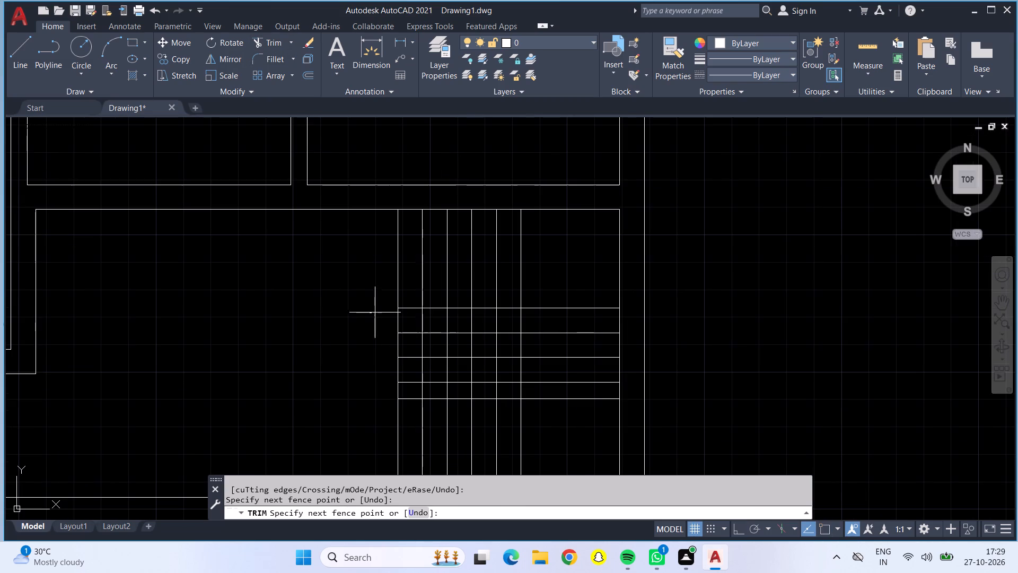
left_click_drag(375, 312, 511, 322)
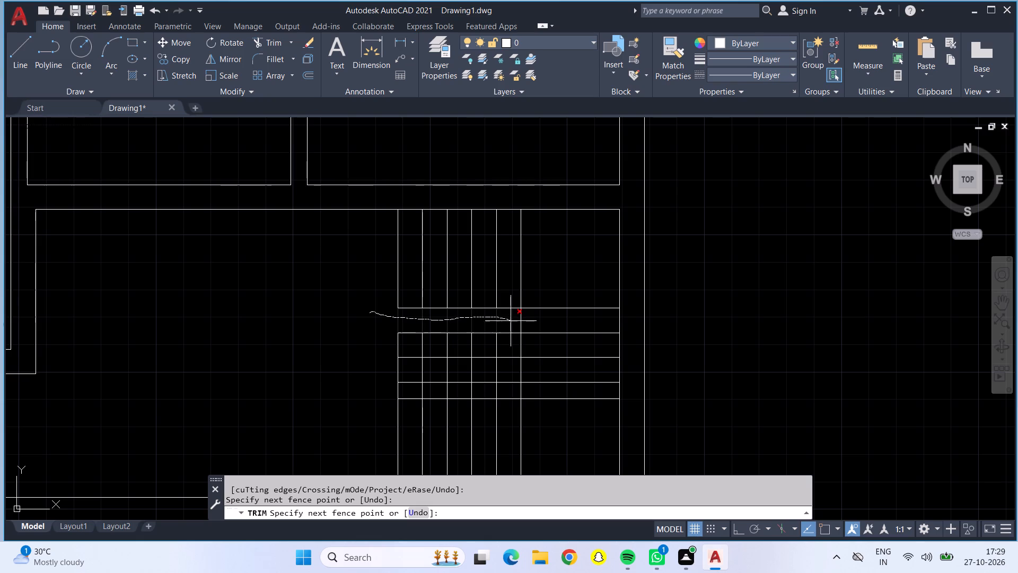
left_click_drag(511, 322, 513, 389)
left_click_drag(513, 389, 419, 393)
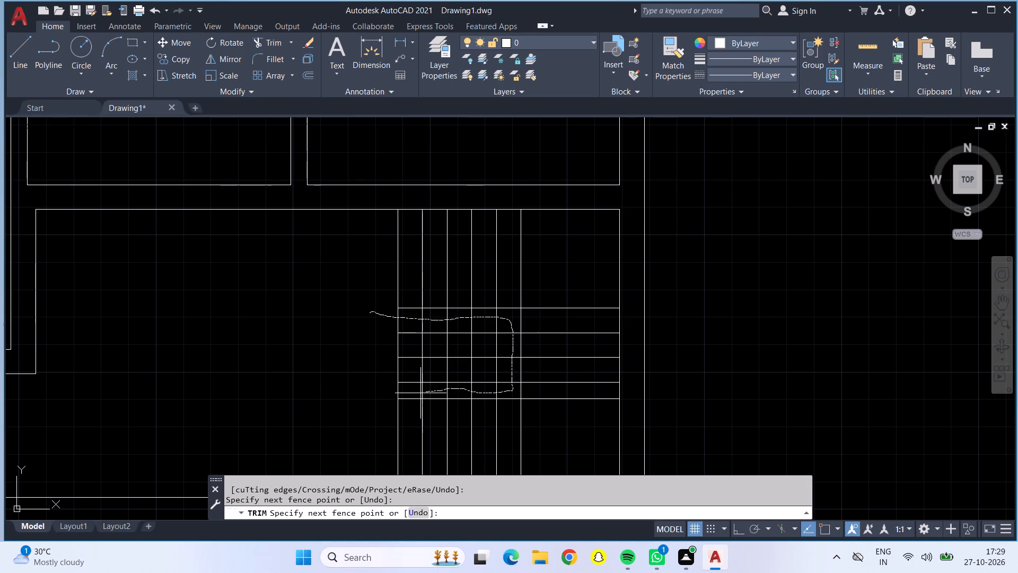
left_click_drag(419, 393, 439, 369)
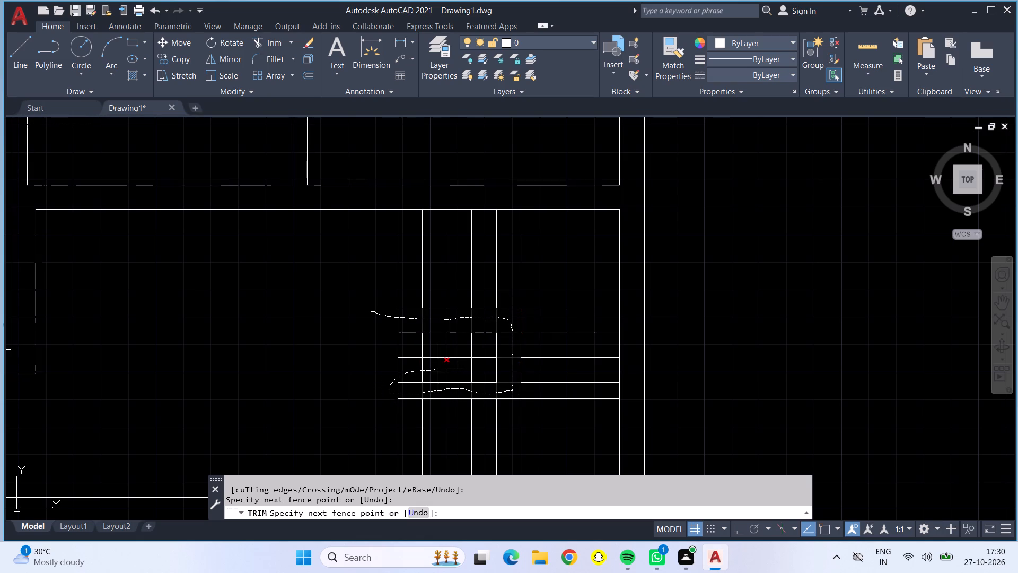
left_click_drag(439, 369, 502, 360)
left_click_drag(502, 360, 385, 344)
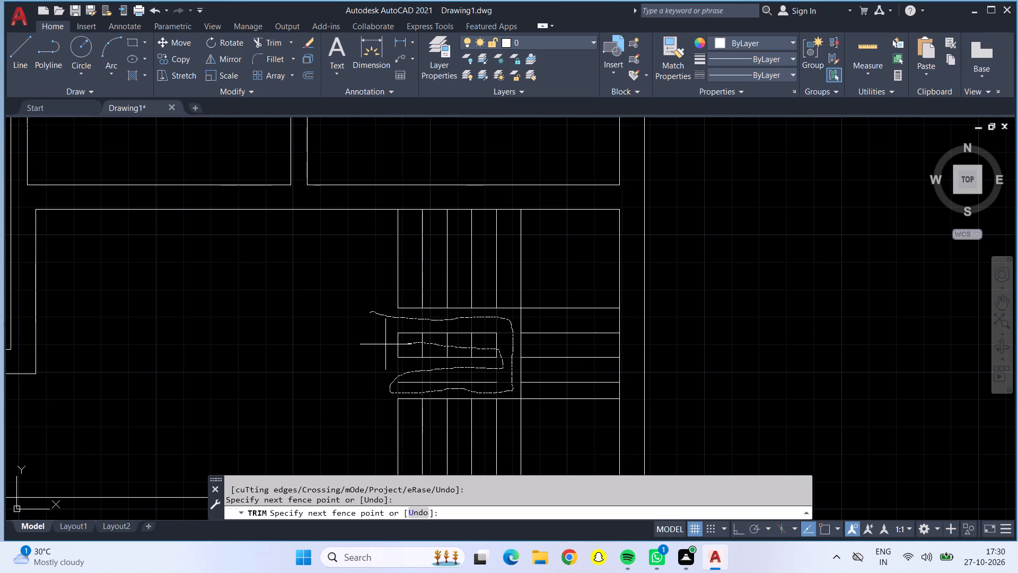
left_click_drag(385, 344, 446, 342)
left_click_drag(446, 342, 459, 386)
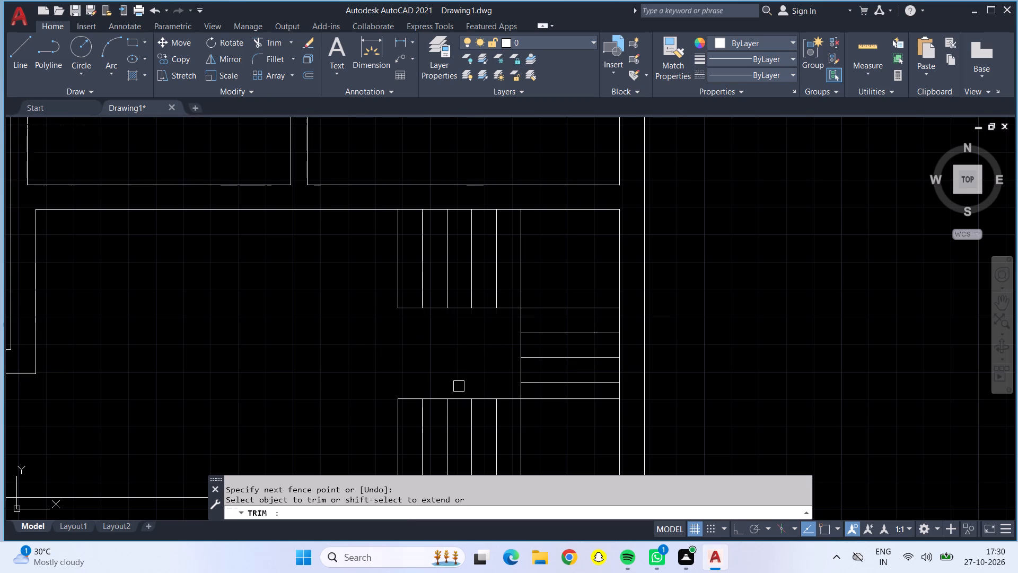
scroll(438, 361, "down", 1)
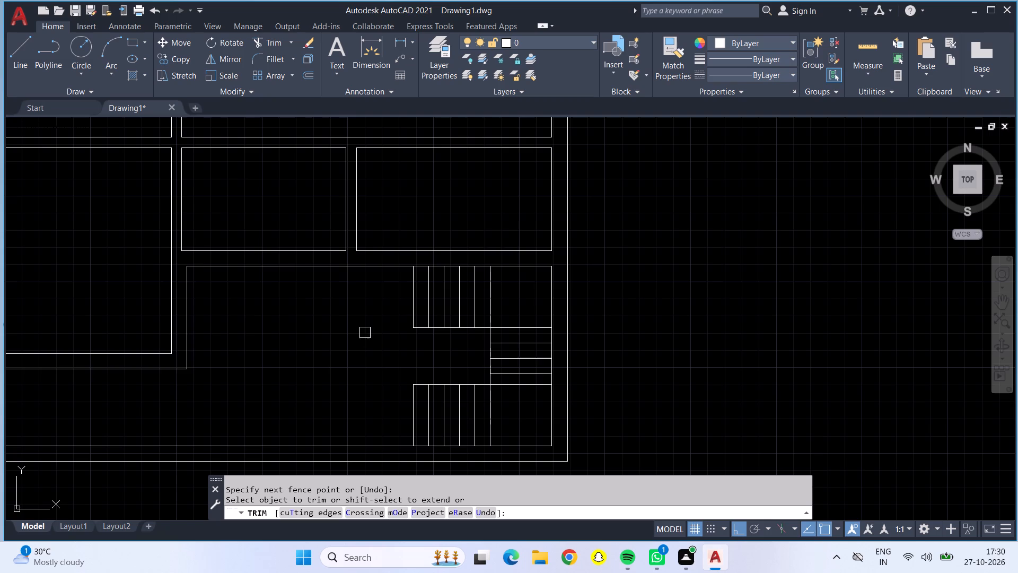
key("Escape")
Compare the new plan's staircase and overall room layout with the existing furnished plan.
middle_click_drag(402, 345, 455, 357)
scroll(455, 357, "down", 1)
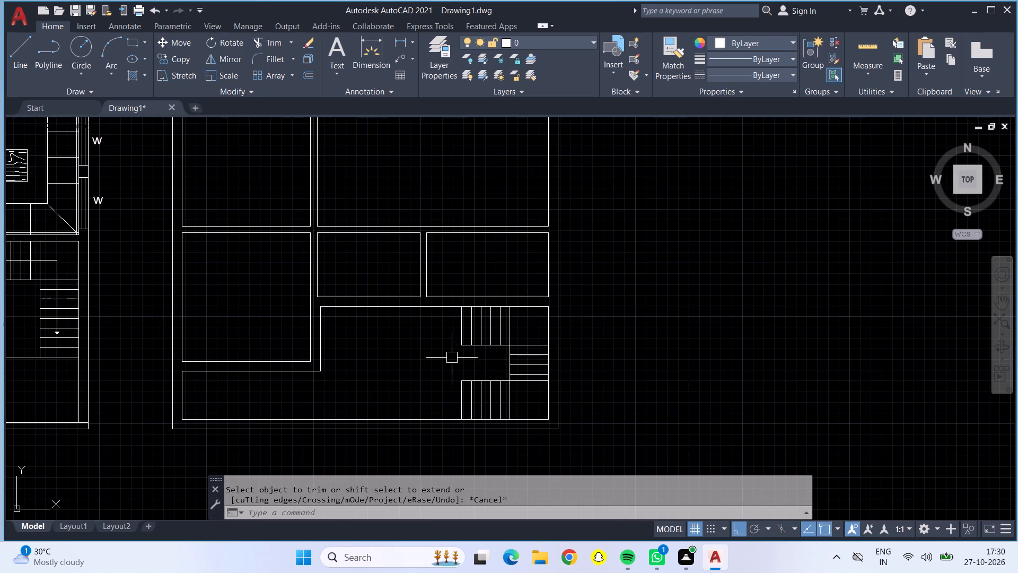
middle_click_drag(396, 345, 444, 366)
scroll(441, 367, "down", 1)
middle_click_drag(441, 367, 420, 369)
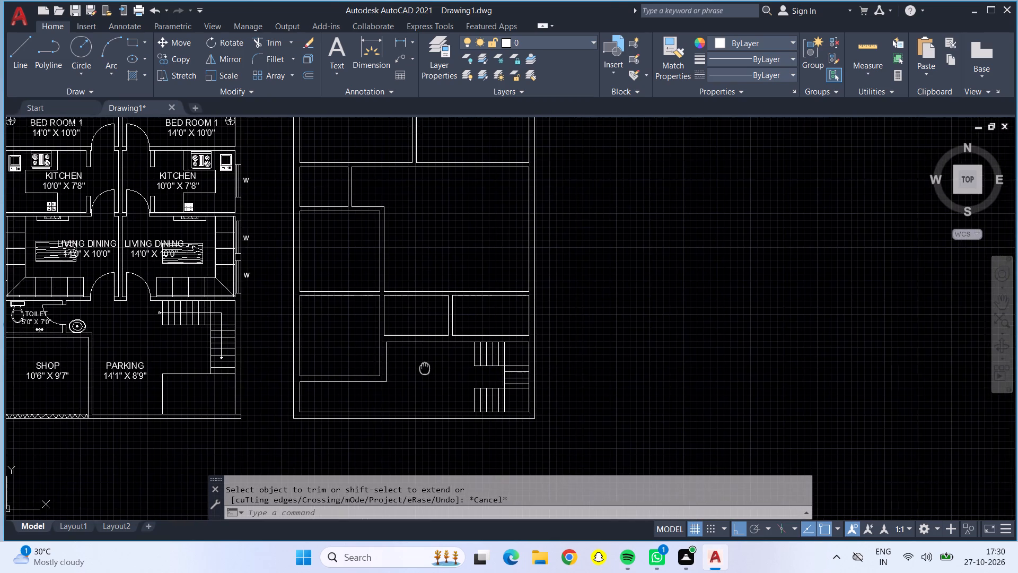
middle_click_drag(420, 369, 402, 369)
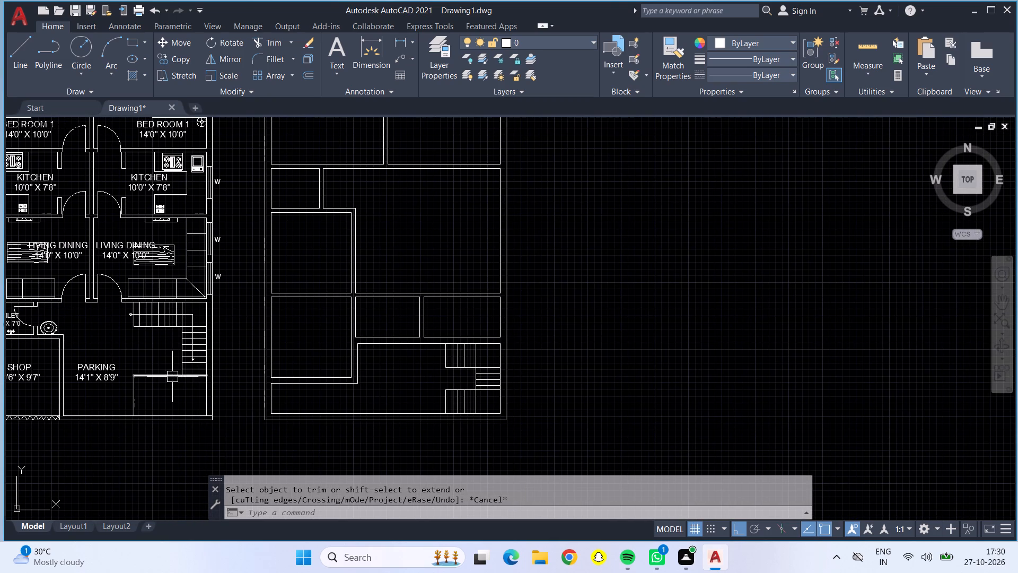
middle_click_drag(410, 370, 417, 447)
scroll(403, 333, "down", 1)
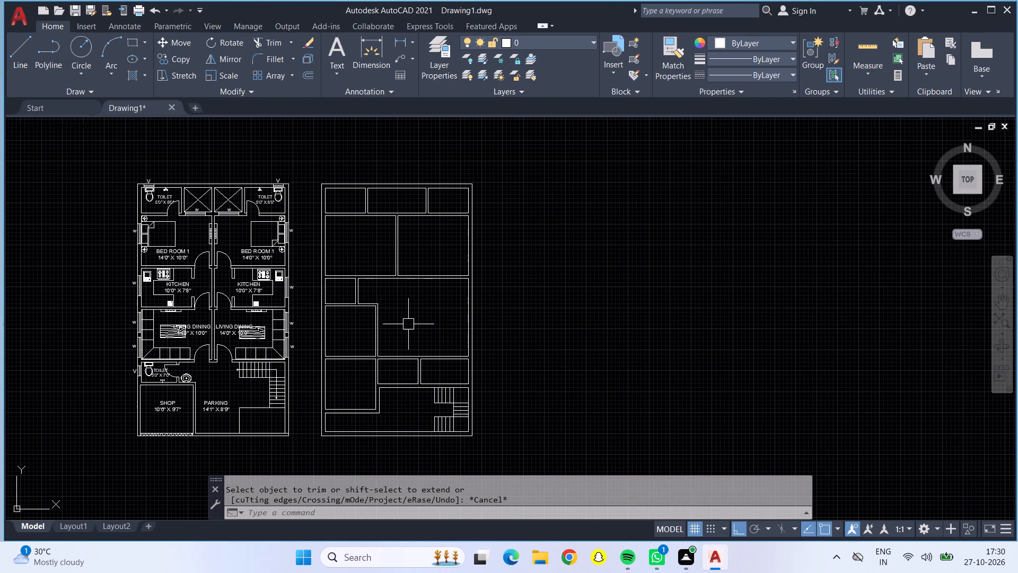
middle_click_drag(411, 321, 388, 323)
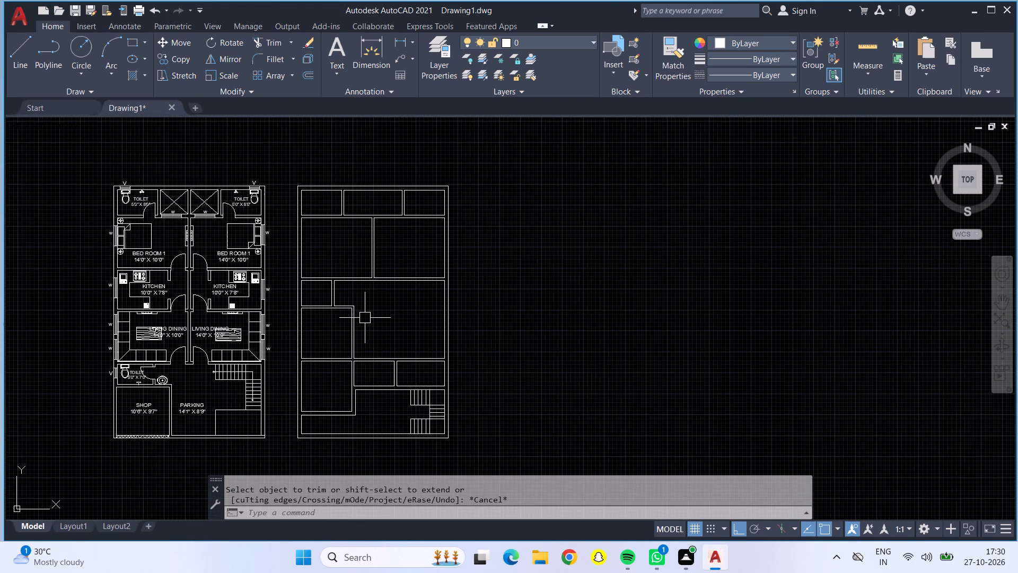
key("Escape")
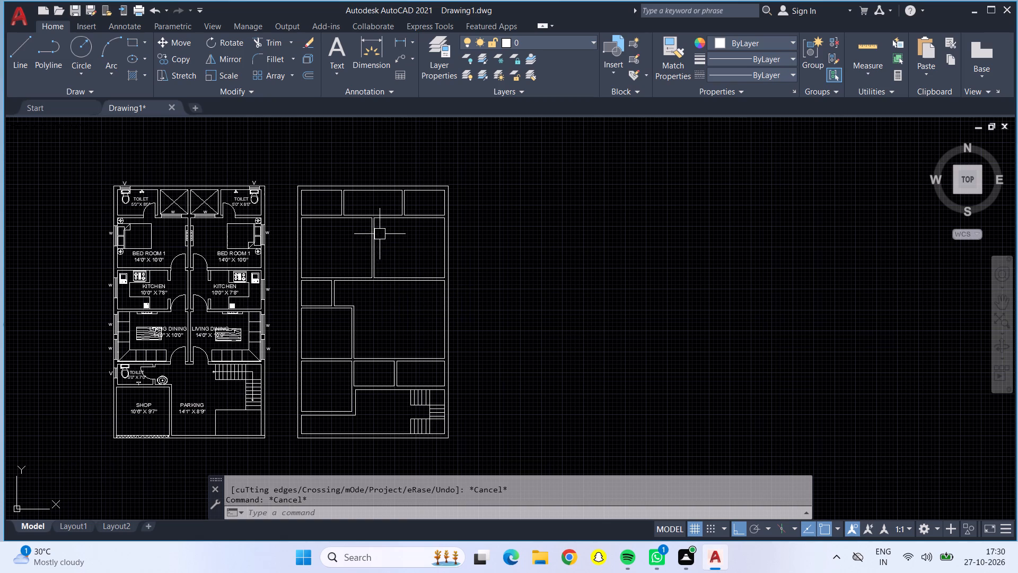
Offset both faces of the wall between the two large upper rooms 2' outward into each room.
scroll(385, 231, "up", 2)
middle_click_drag(390, 237, 415, 334)
scroll(415, 334, "up", 1)
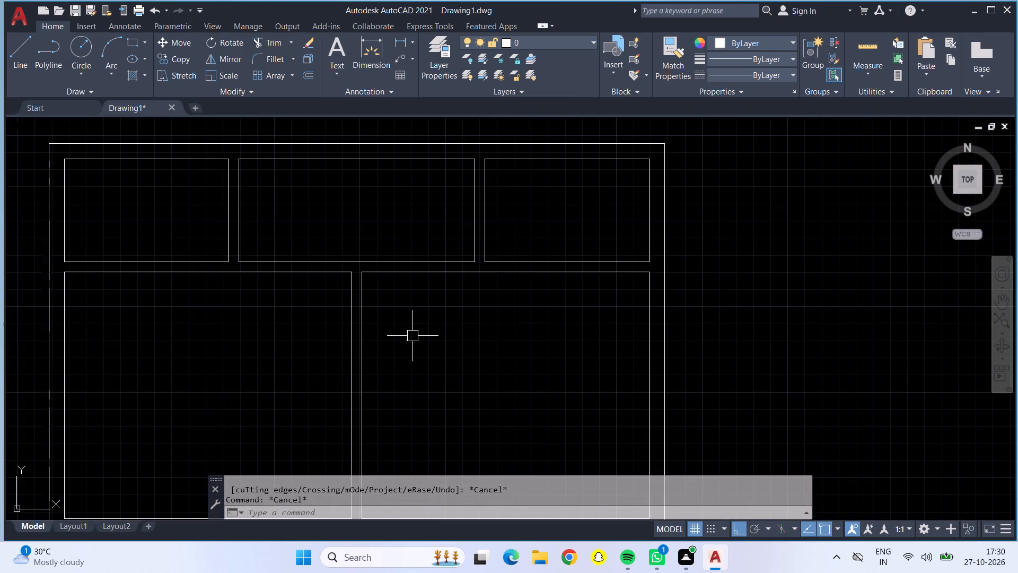
middle_click_drag(413, 336, 414, 266)
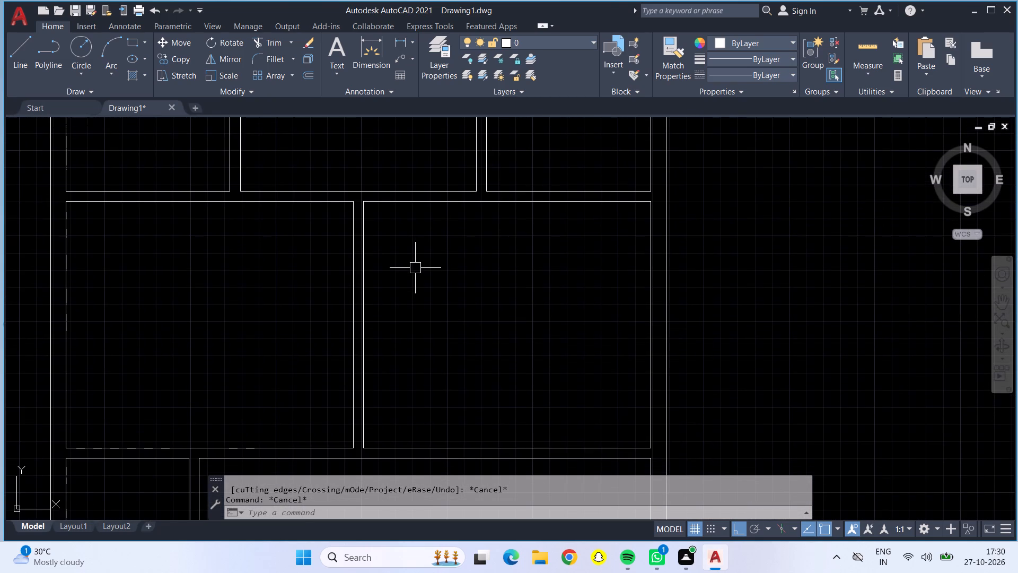
key("o")
key("Return")
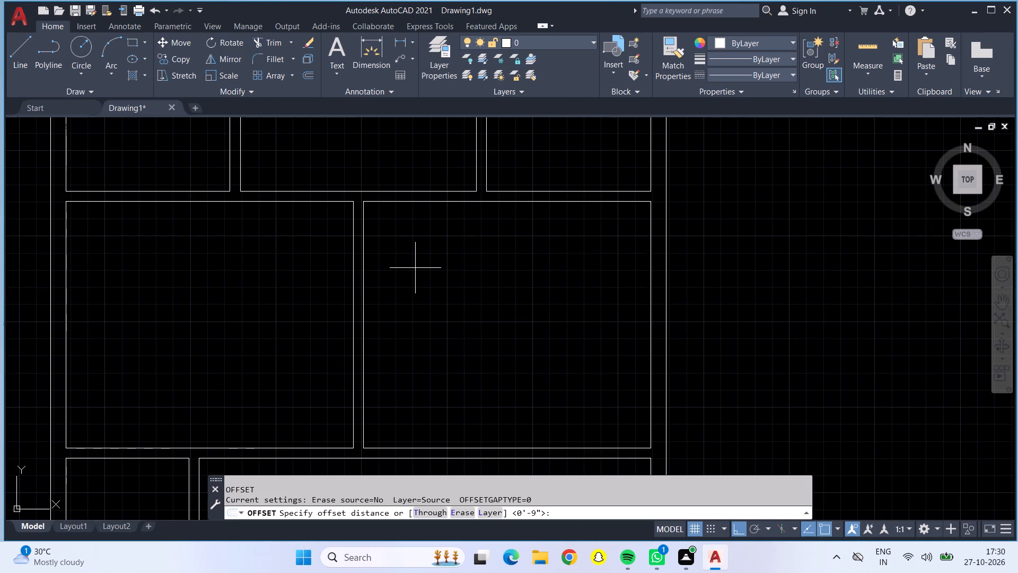
type("2'")
key("Return")
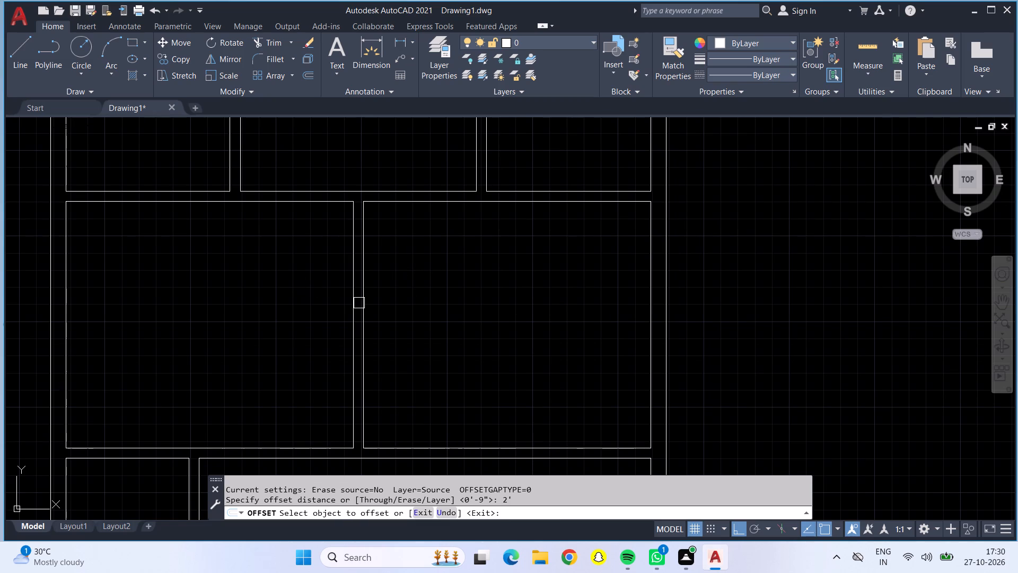
left_click(365, 306)
left_click_drag(434, 339, 427, 333)
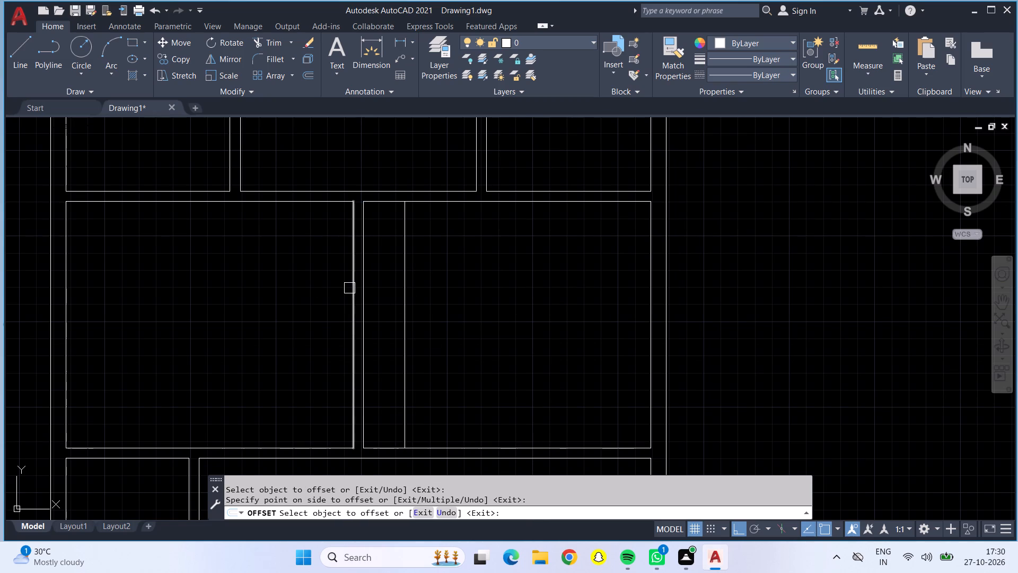
left_click(349, 288)
left_click(318, 281)
key("Escape")
Offset the upper inner wall line of each of the two large upper rooms 6' downward.
key("o")
key("Return")
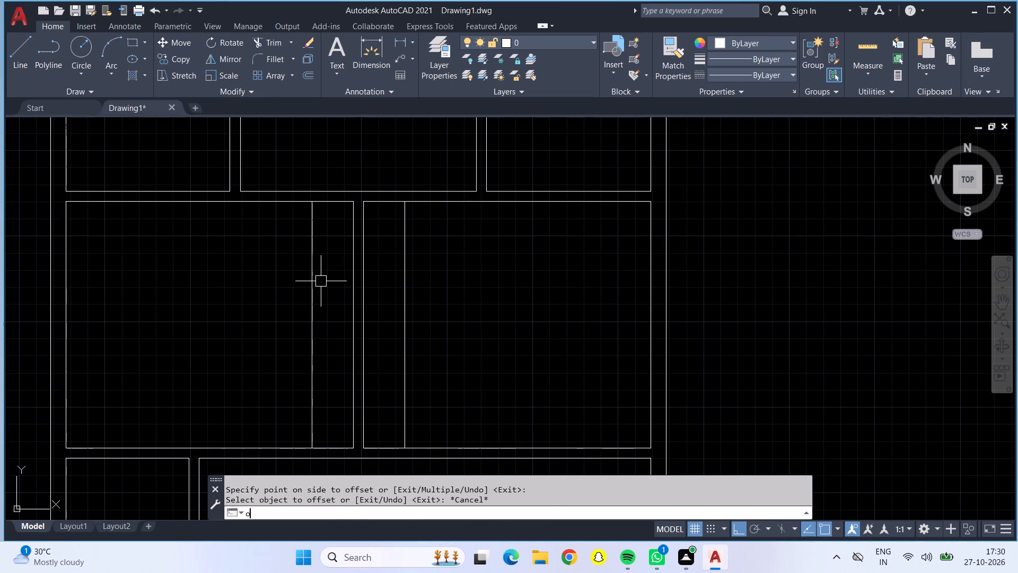
type("6'")
key("Return")
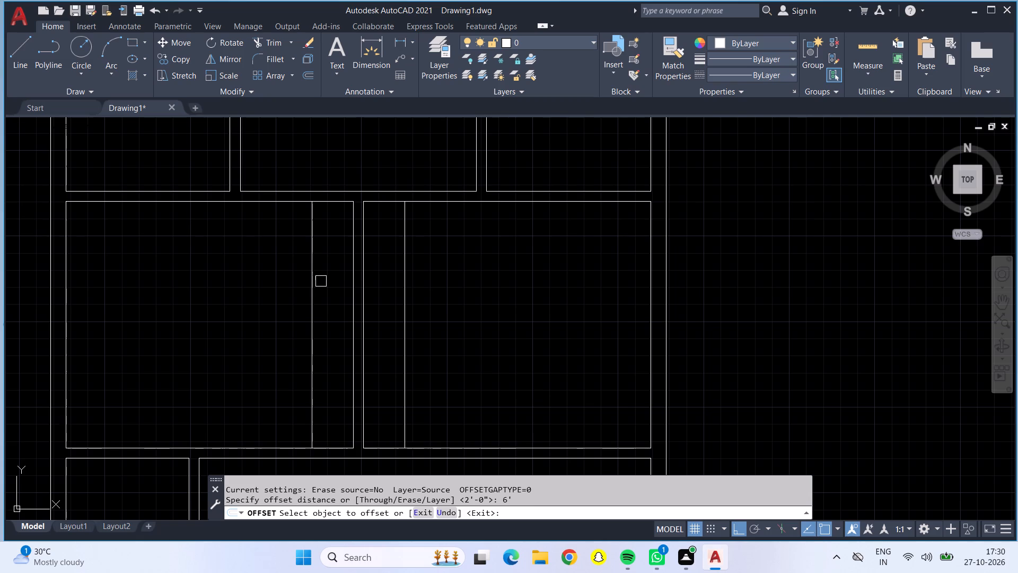
left_click(428, 204)
left_click(413, 296)
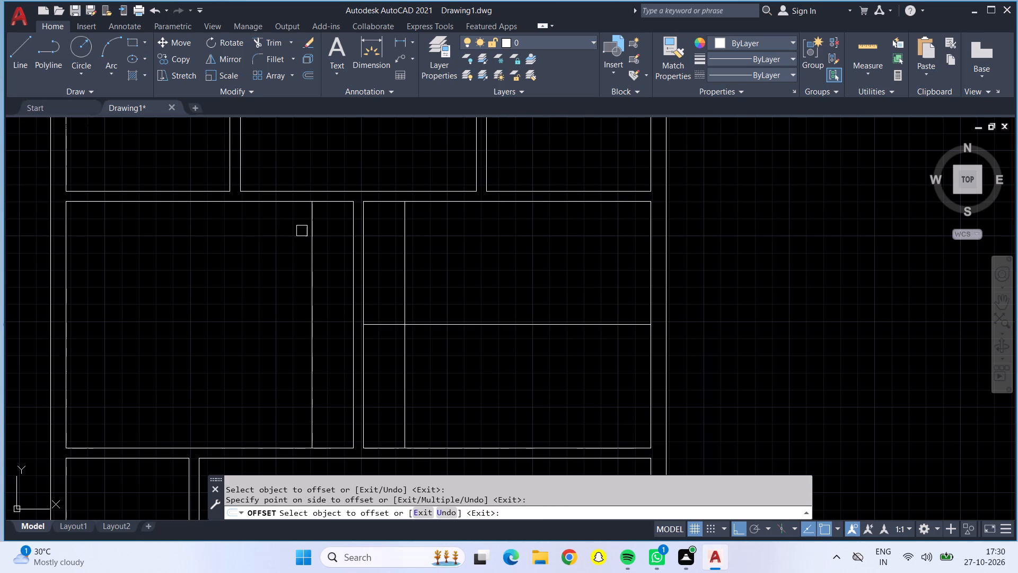
left_click(290, 203)
left_click(293, 272)
key("Escape")
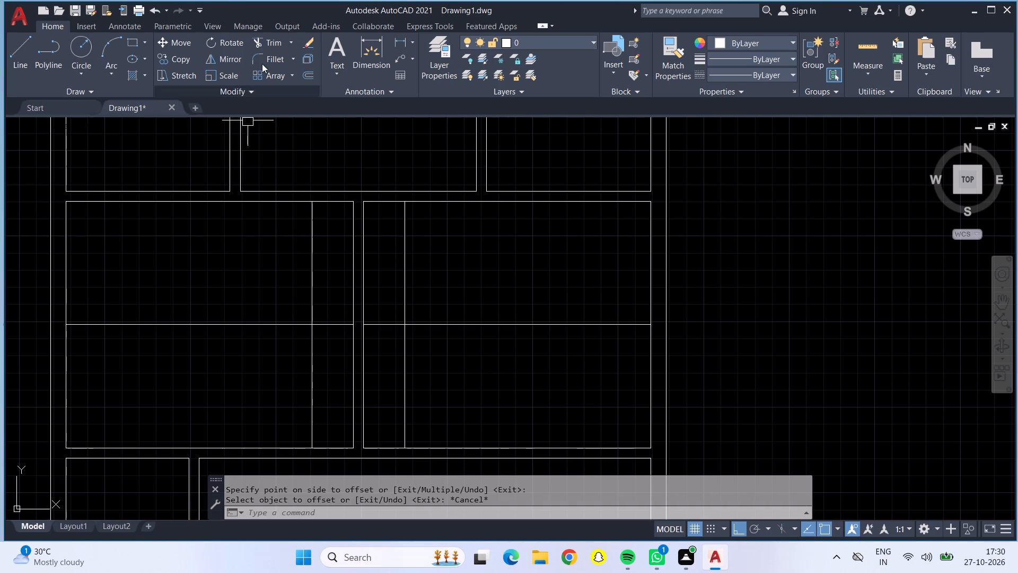
Trim the offset lines to leave a 2' by 6' rectangle on each side of the shared wall's upper end.
left_click(266, 33)
left_click(267, 44)
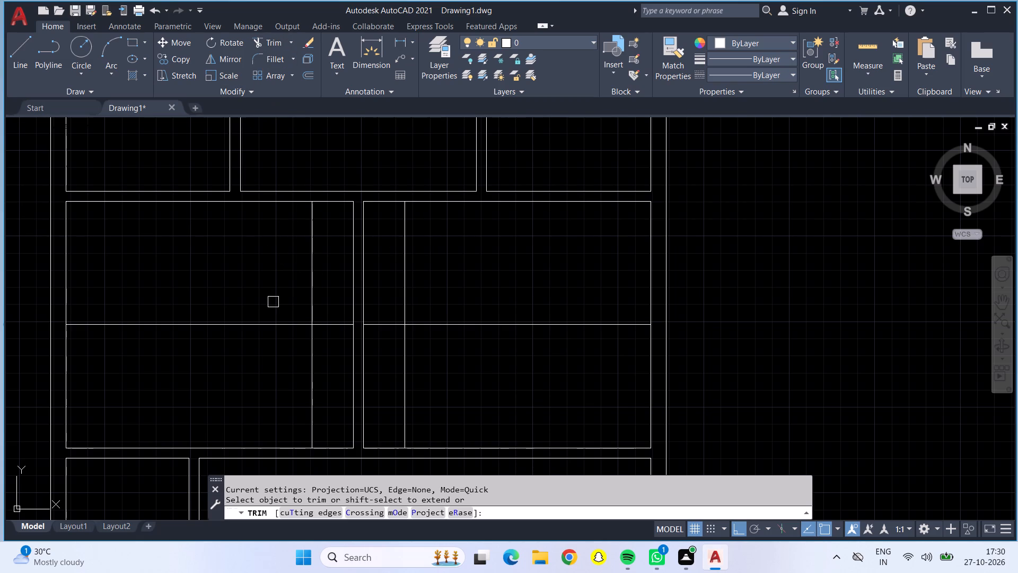
left_click(279, 319)
left_click_drag(280, 339, 288, 343)
left_click(313, 354)
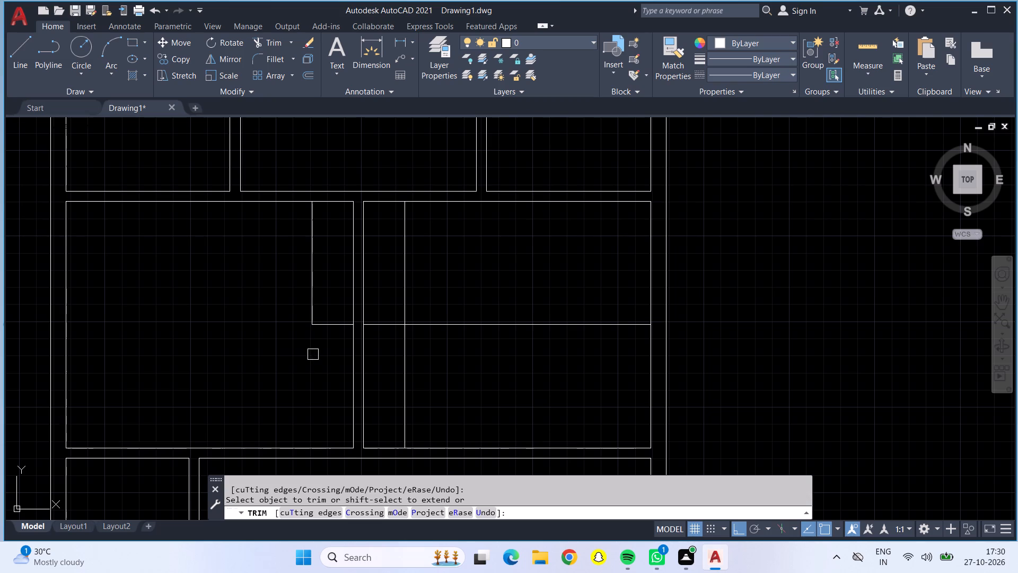
left_click(410, 375)
left_click(398, 372)
left_click(432, 324)
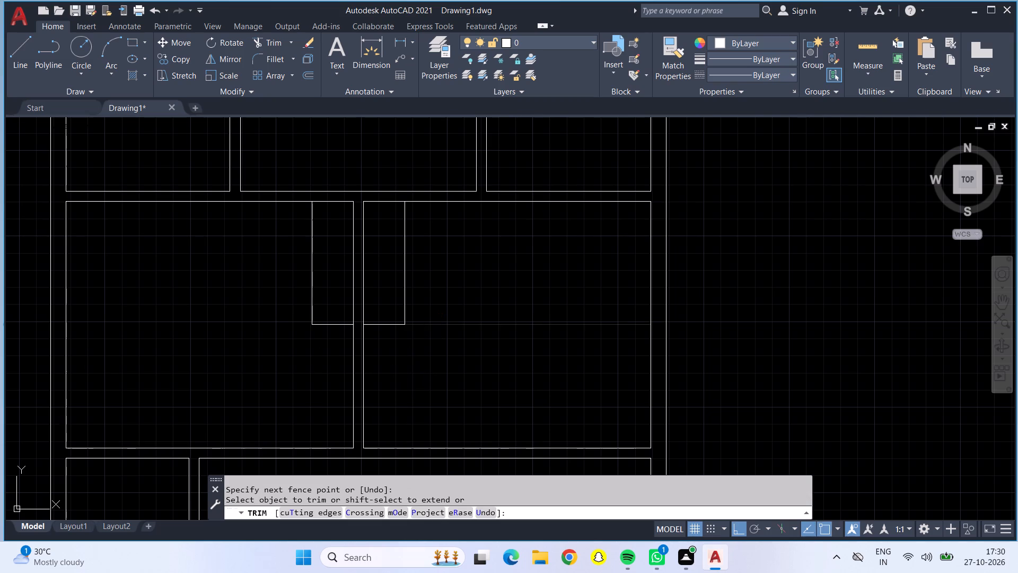
scroll(423, 327, "down", 1)
middle_click_drag(420, 348, 480, 357)
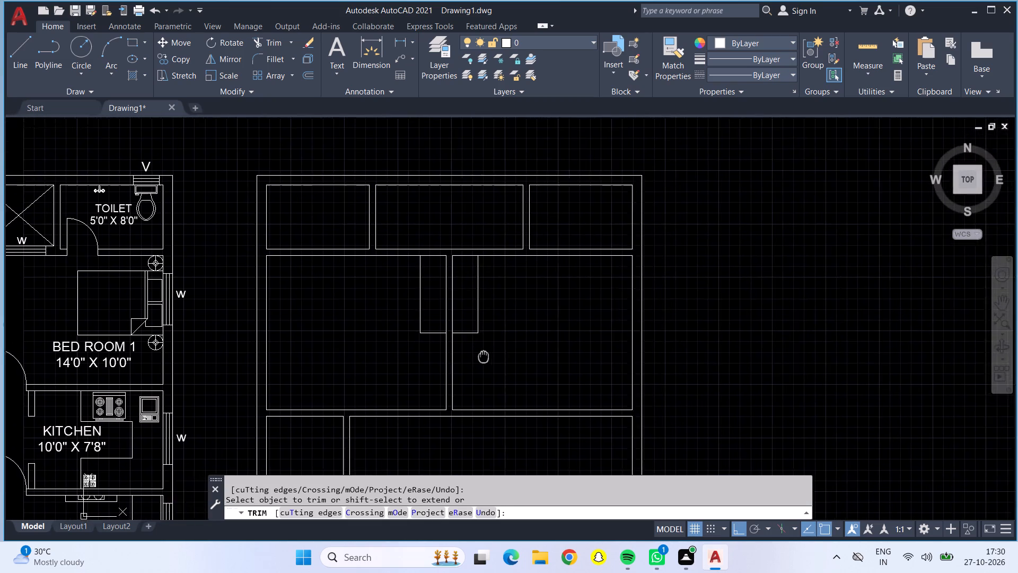
middle_click_drag(480, 357, 405, 356)
key("Escape")
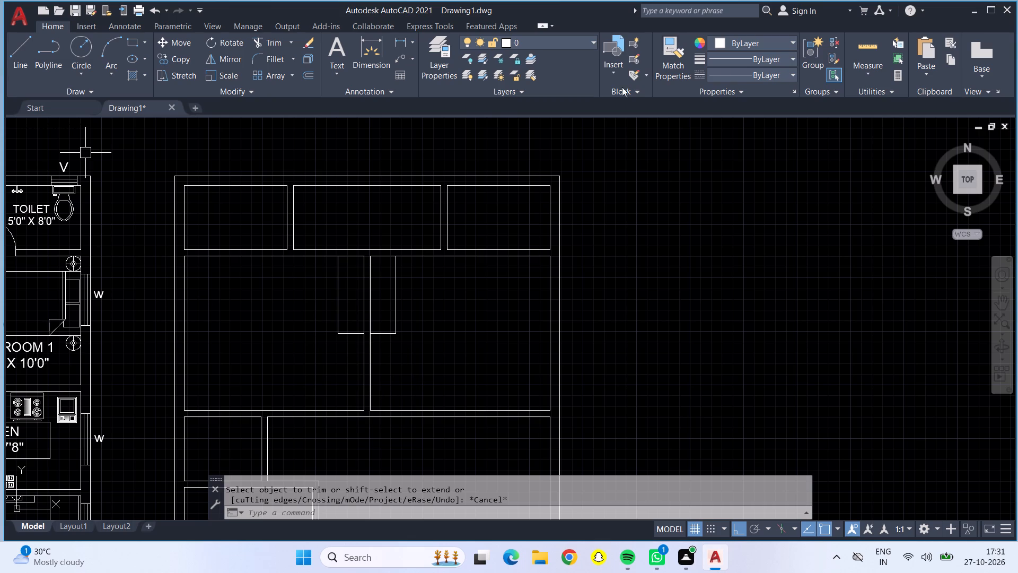
Measure the area of the right-hand large upper room, excluding its 2' by 6' rectangle.
left_click_drag(862, 42, 853, 47)
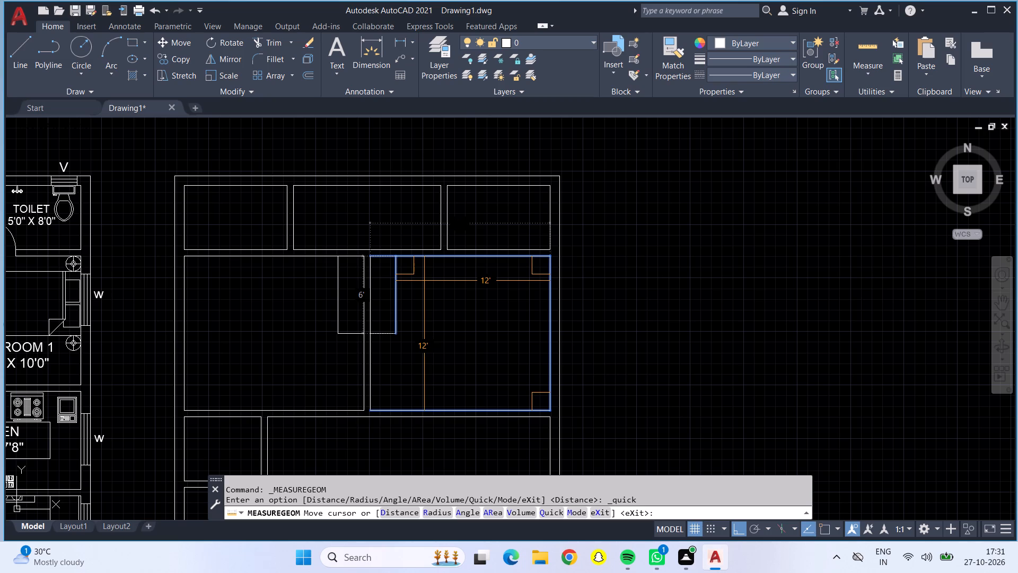
left_click(424, 281)
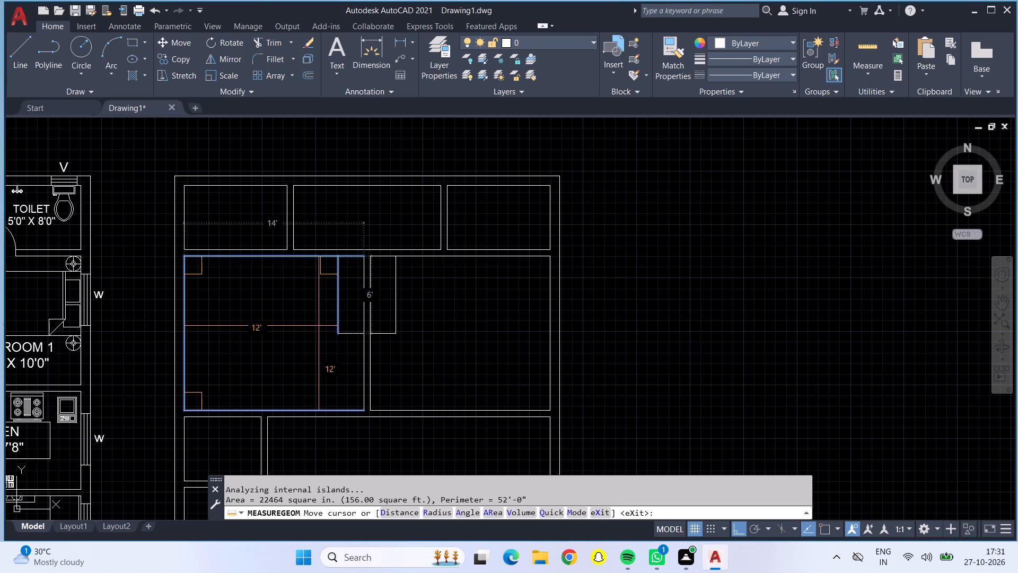
Draw vertical lines from the outer lower corners of both 2' by 6' rectangles down to the far face of the wall below.
key("Escape")
middle_click_drag(401, 363, 401, 301)
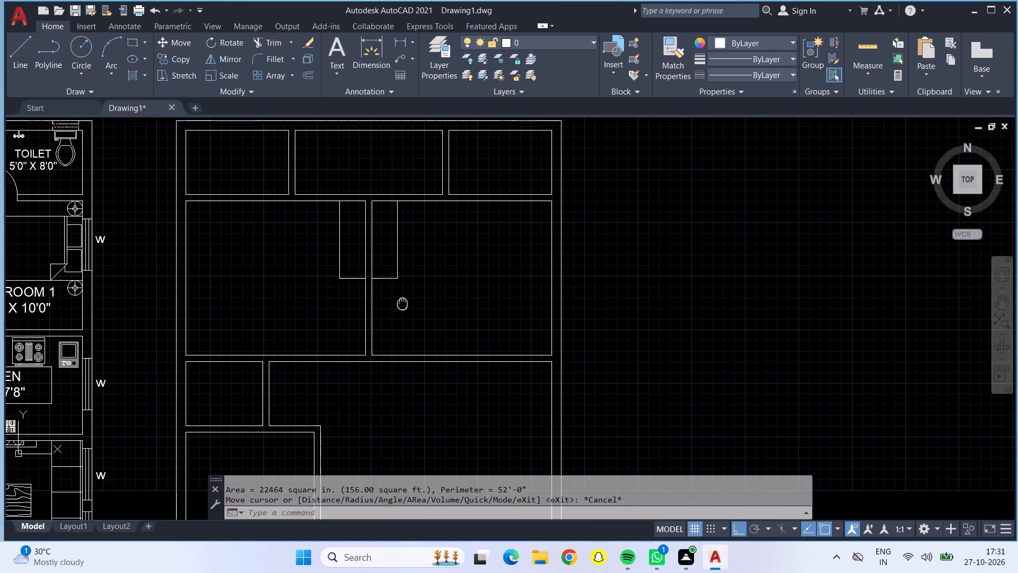
left_click(16, 67)
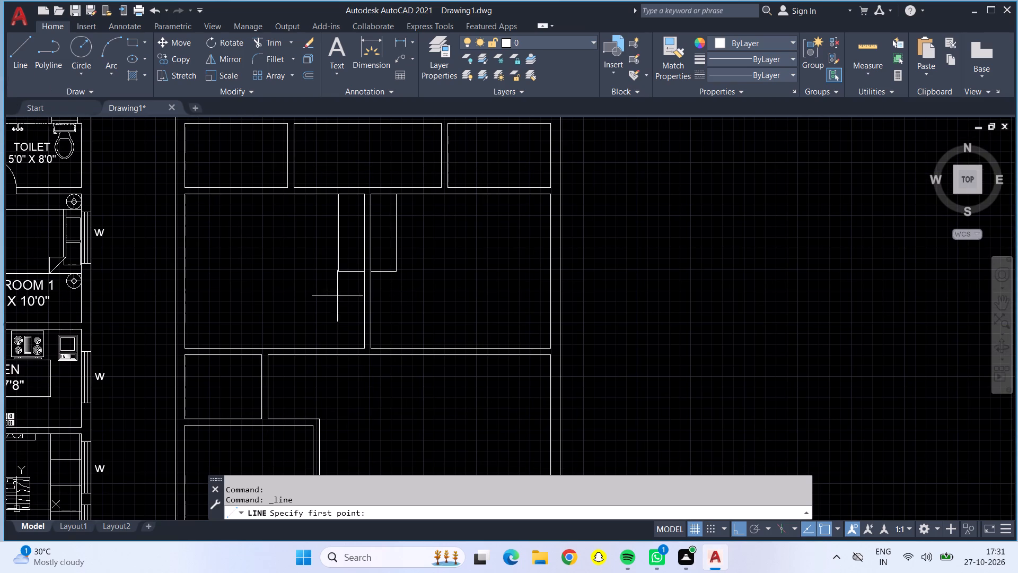
left_click(336, 273)
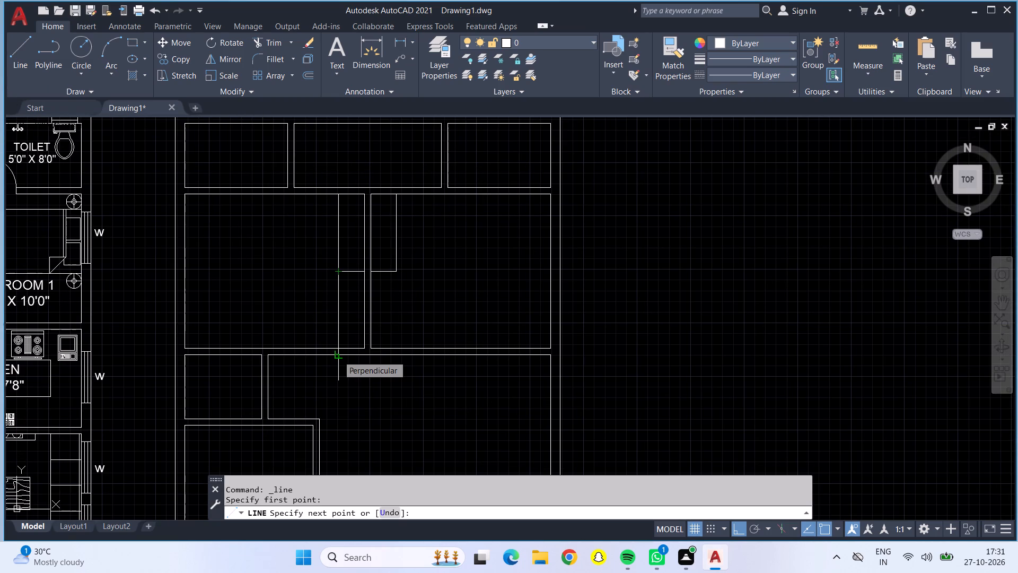
left_click(338, 355)
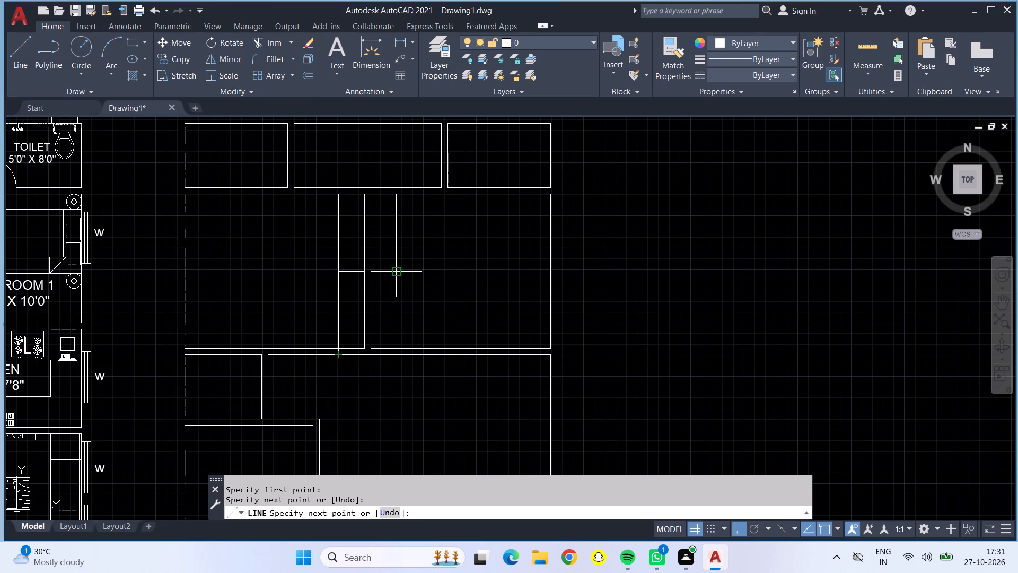
left_click(399, 272)
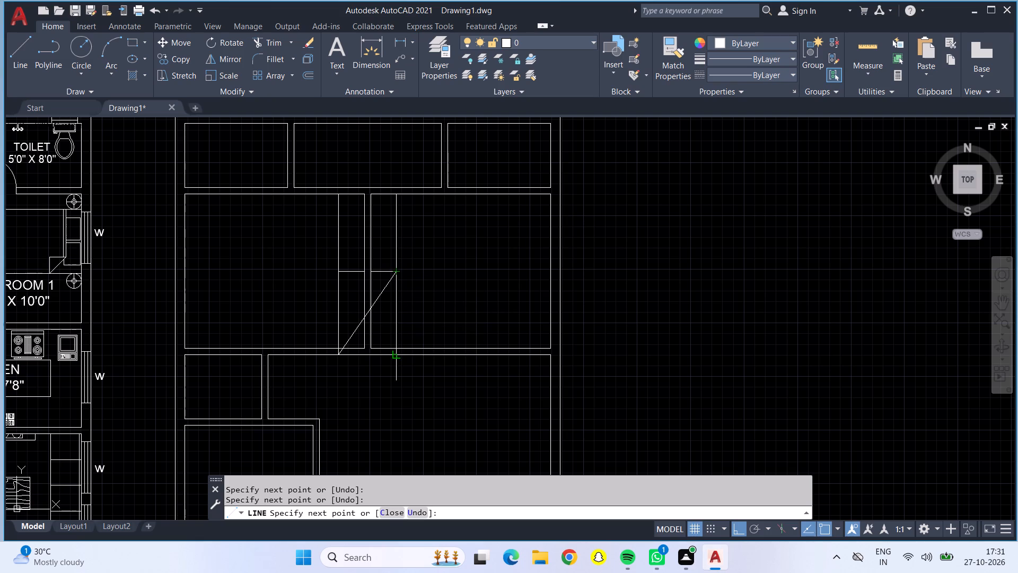
left_click(397, 358)
key("Escape")
Trim away the shared wall below the rectangles and most of the stray diagonal line, keeping both new vertical lines.
left_click(261, 46)
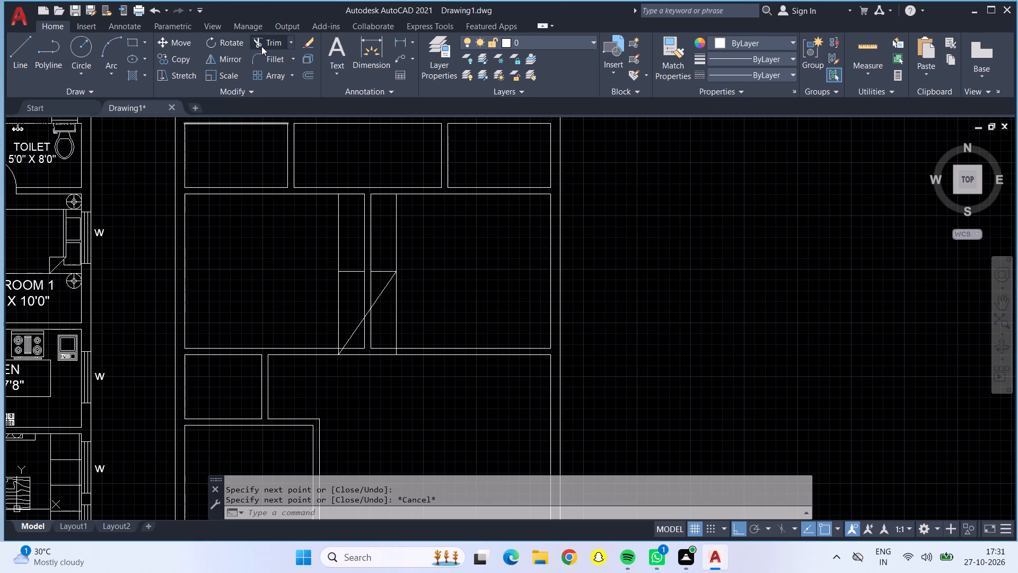
left_click_drag(361, 301, 377, 304)
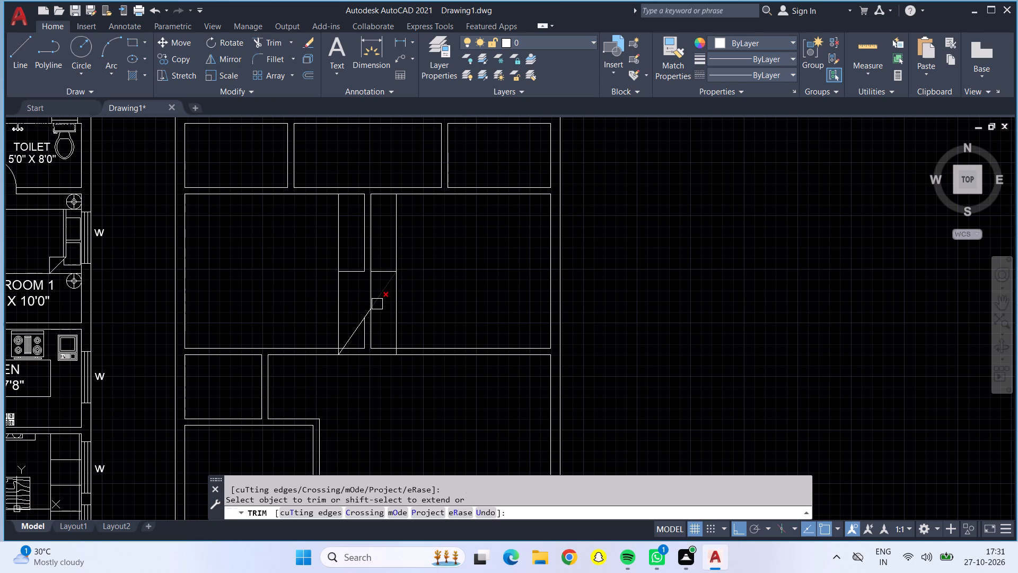
left_click(371, 301)
triple_click(371, 301)
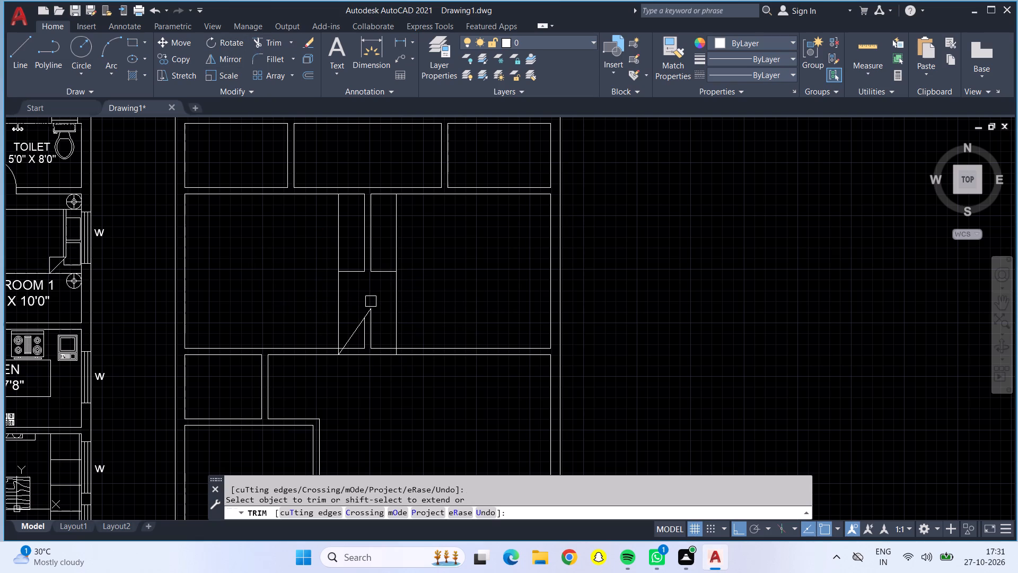
double_click(366, 311)
left_click_drag(367, 316, 368, 321)
left_click(368, 321)
double_click(361, 317)
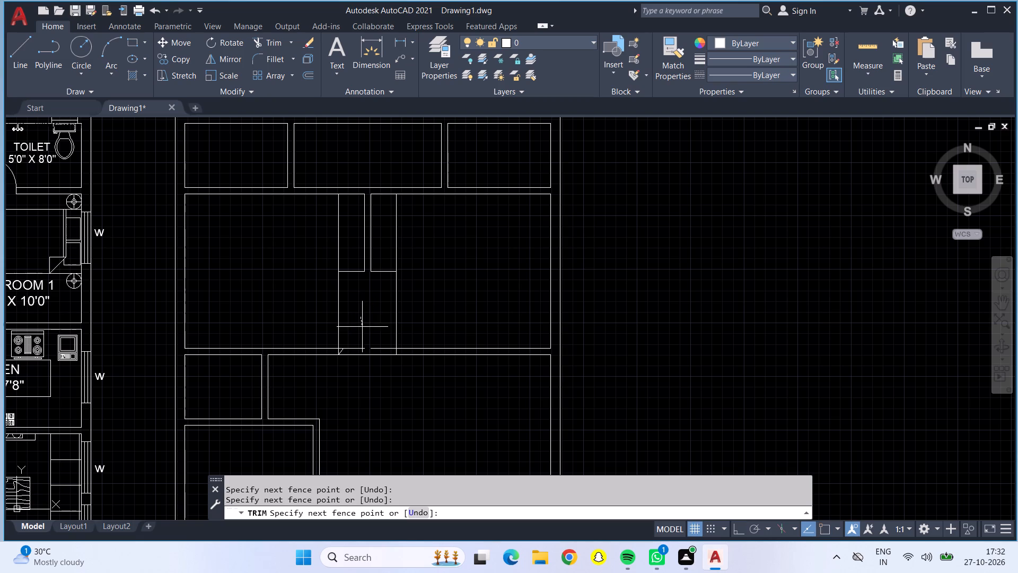
left_click(364, 332)
left_click(354, 319)
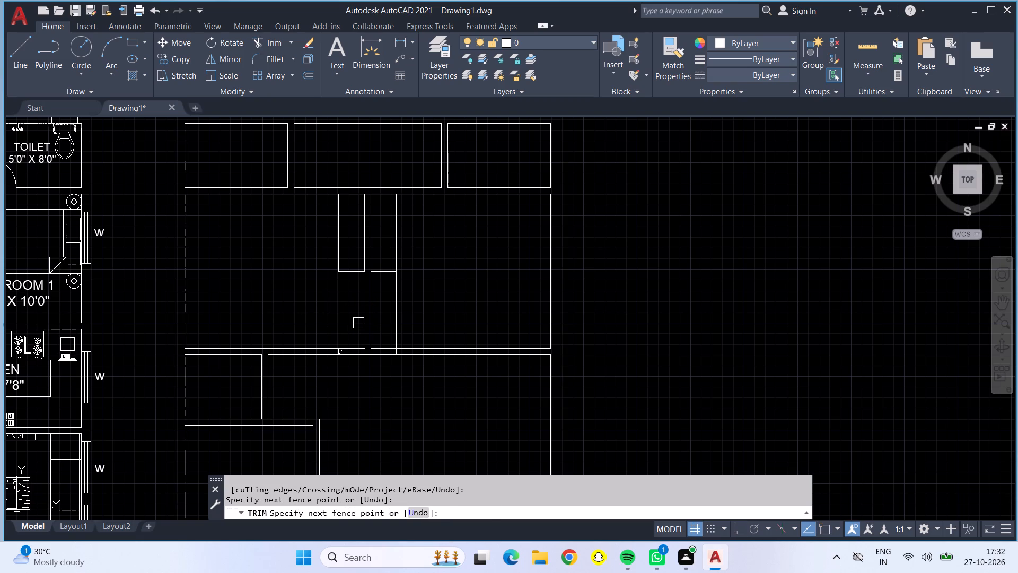
key("ctrl+z")
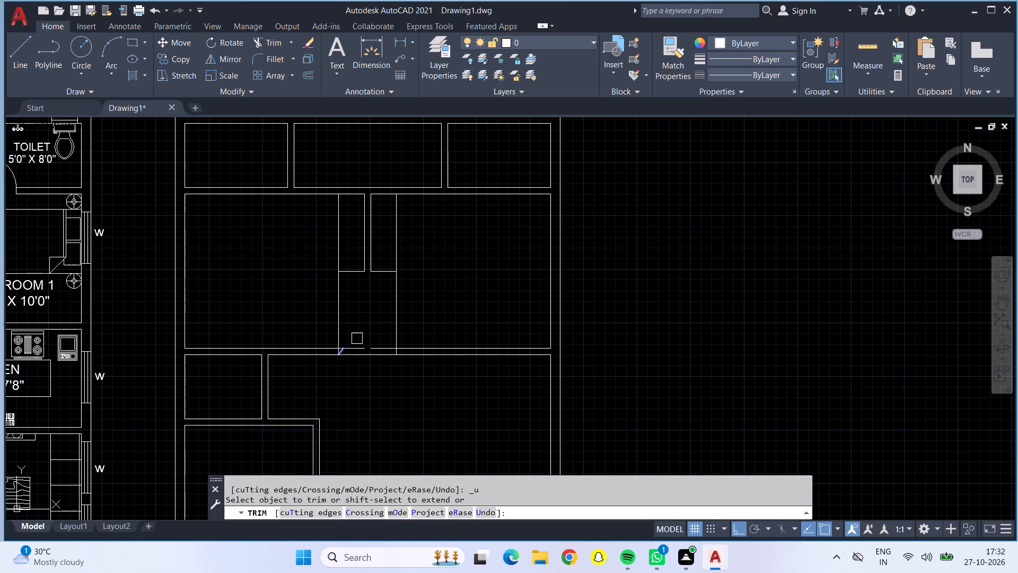
Trim the horizontal wall lines and remaining diagonal fragments between the two vertical lines to open a passage between the upper rooms.
left_click_drag(354, 329, 352, 365)
left_click_drag(378, 329, 379, 344)
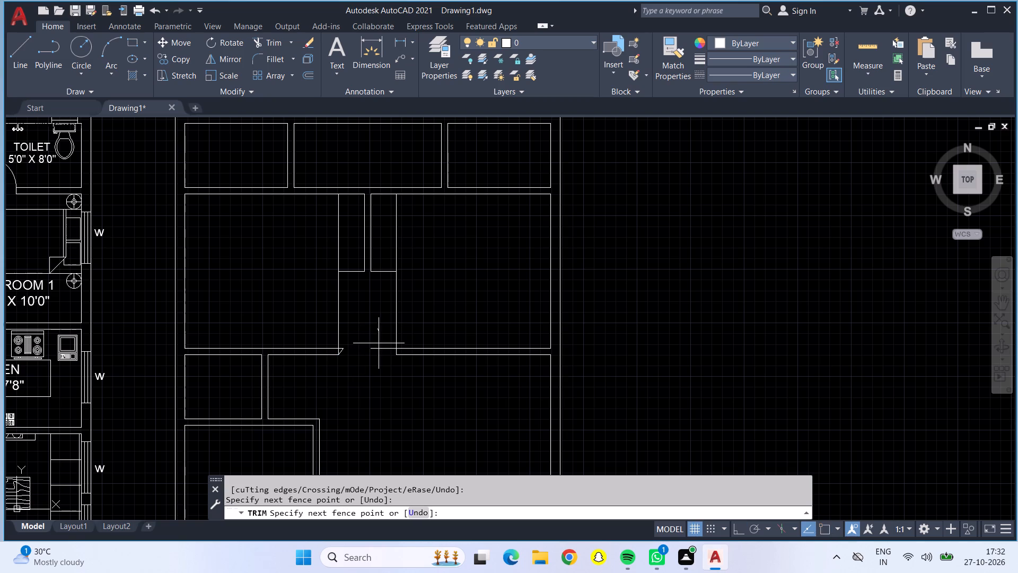
left_click_drag(379, 344, 379, 362)
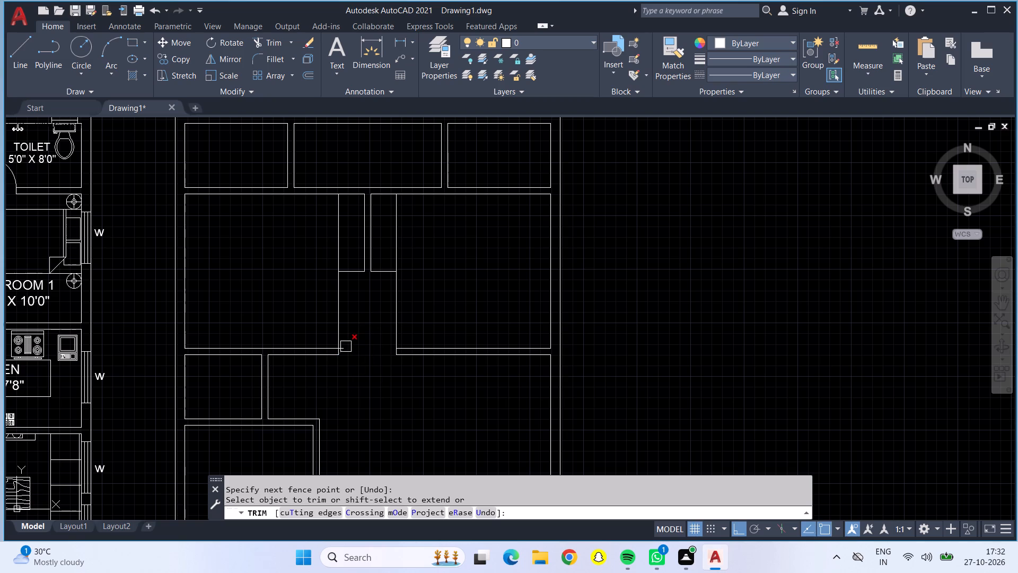
double_click(346, 346)
left_click(346, 352)
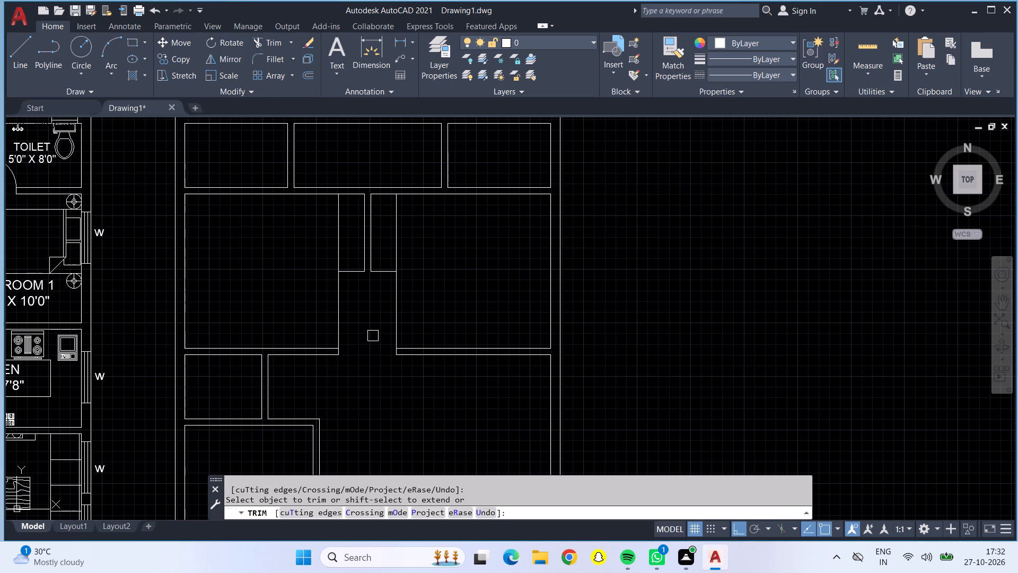
key("Escape")
Offset both vertical passage lines 6" inward to give the passage walls their thickness.
key("o")
key("Return")
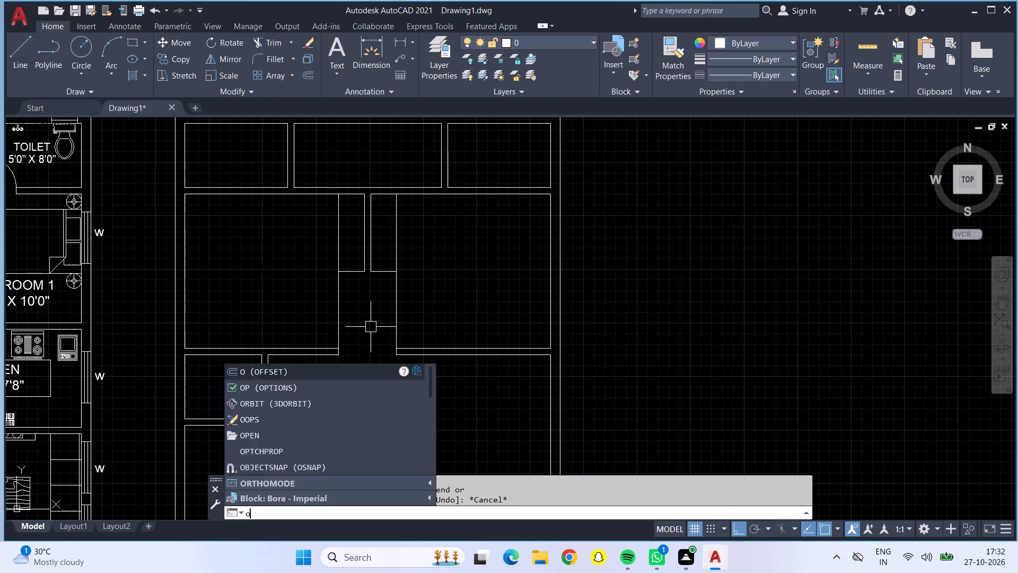
key("6")
key("shift+quotedbl")
key("Return")
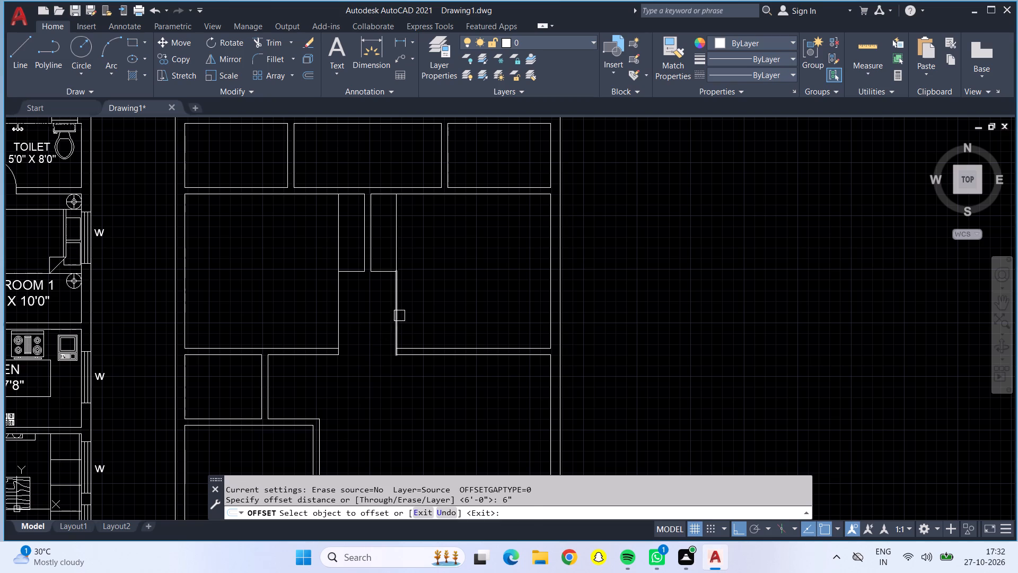
left_click(399, 316)
left_click(379, 311)
left_click(340, 307)
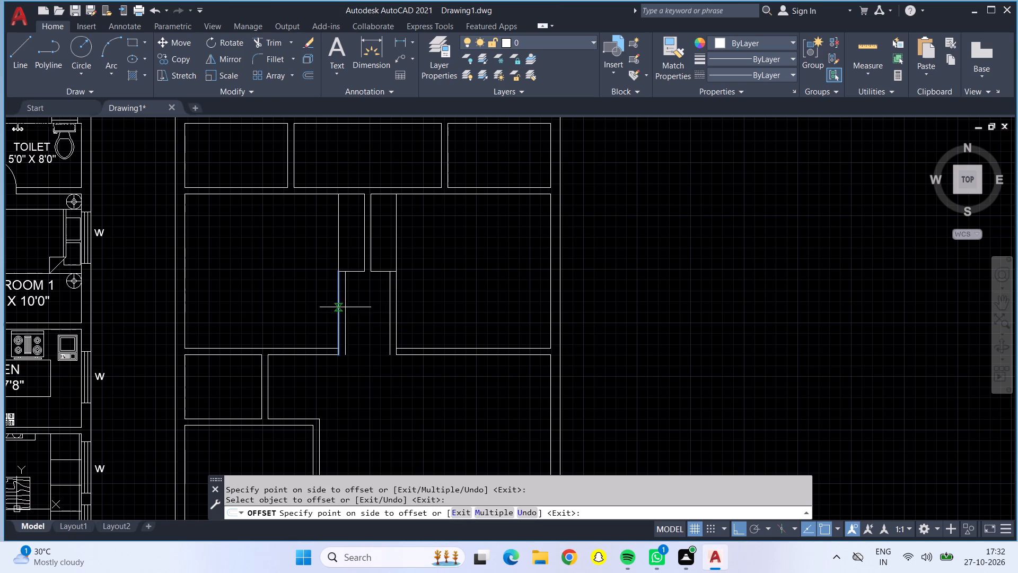
left_click(357, 313)
key("Escape")
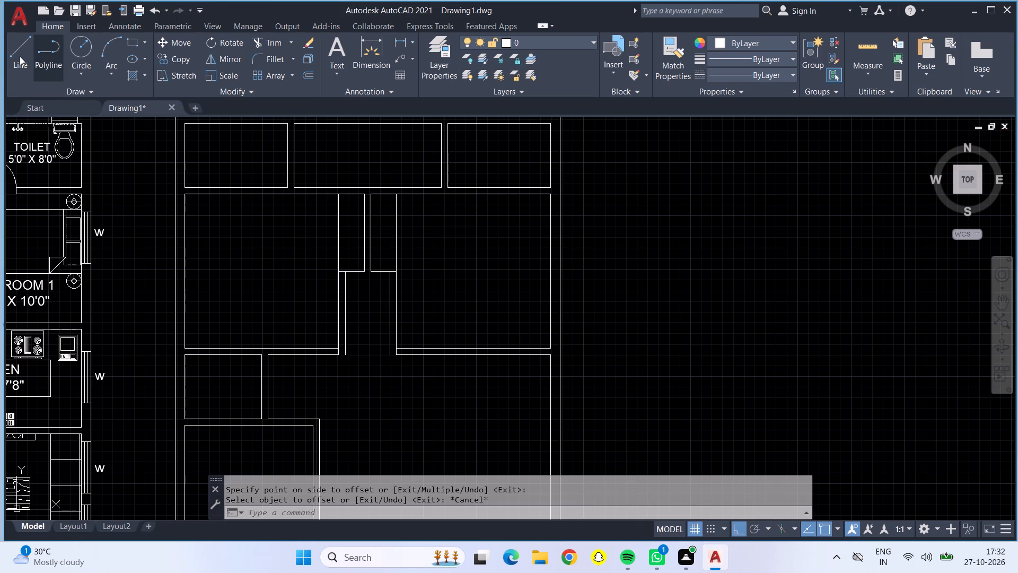
Close the lower ends of both 6" passage walls with short horizontal lines.
left_click(20, 56)
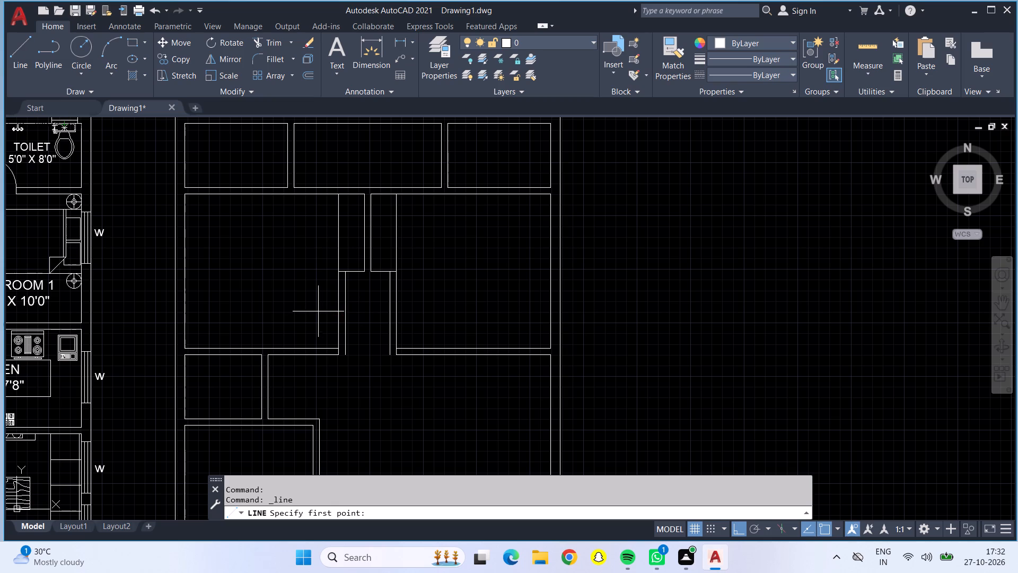
key("Escape")
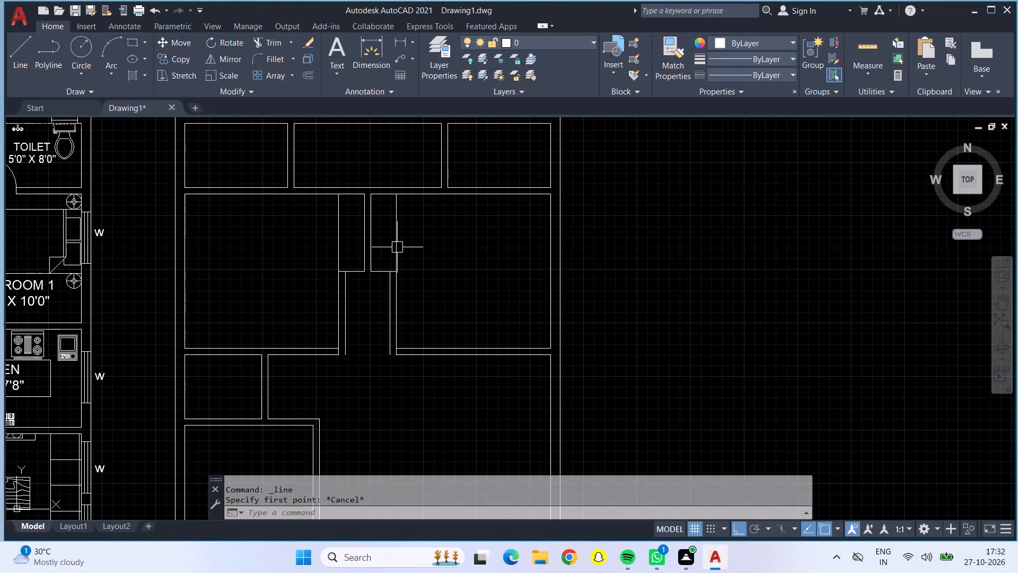
scroll(362, 284, "up", 1)
middle_click_drag(372, 317, 371, 272)
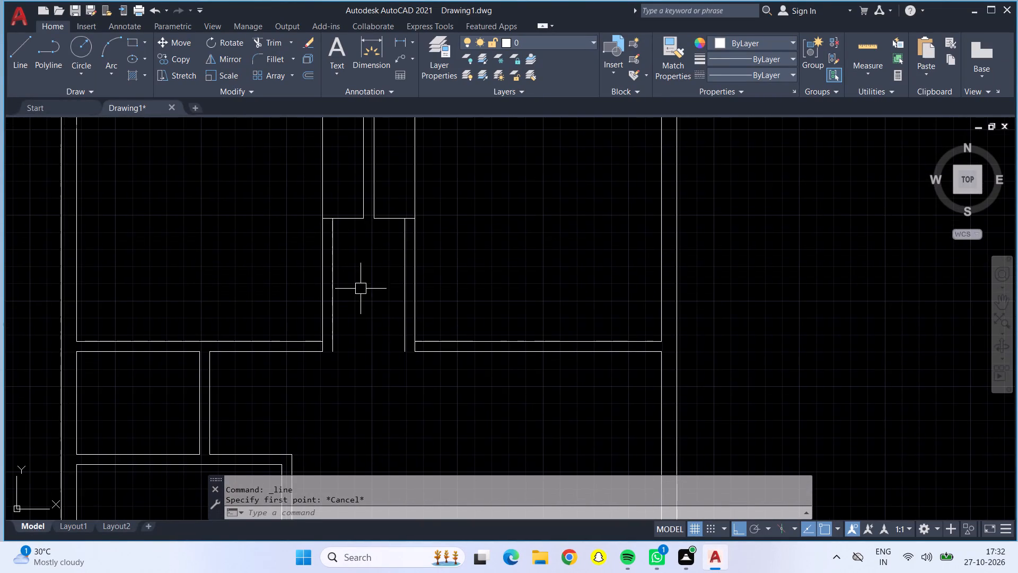
middle_click_drag(370, 288, 361, 323)
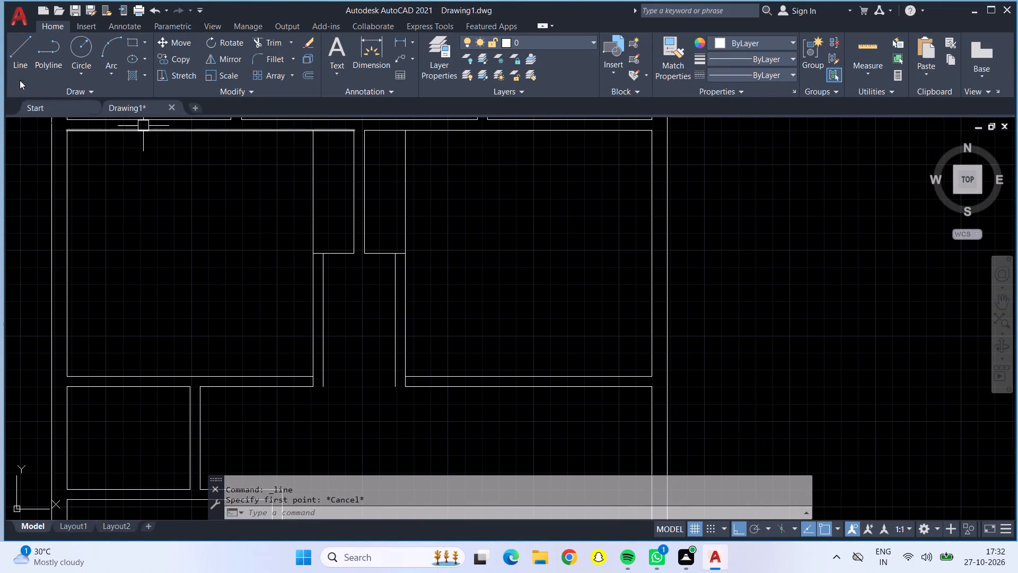
left_click(15, 56)
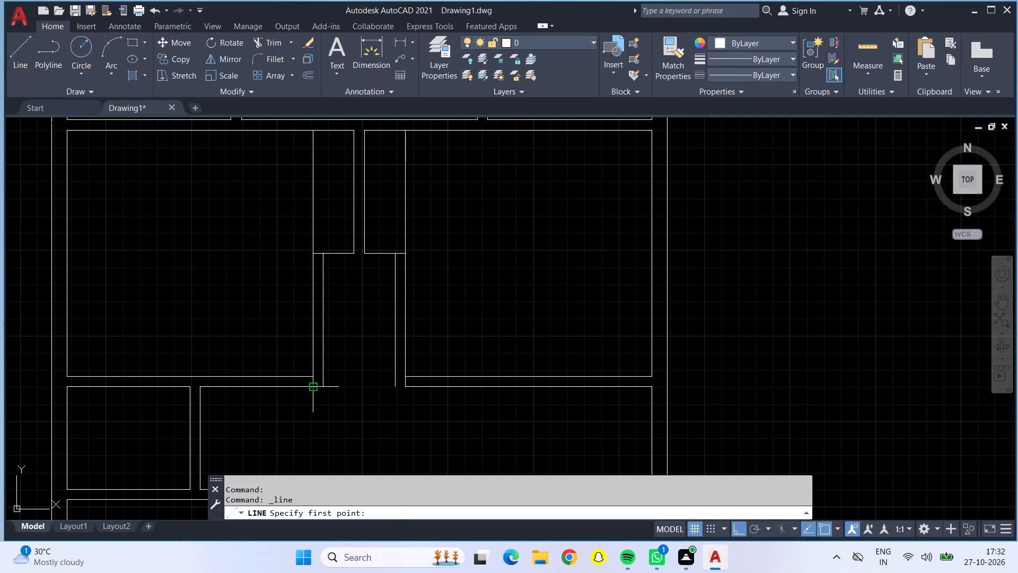
left_click(310, 388)
left_click(323, 386)
key("Escape")
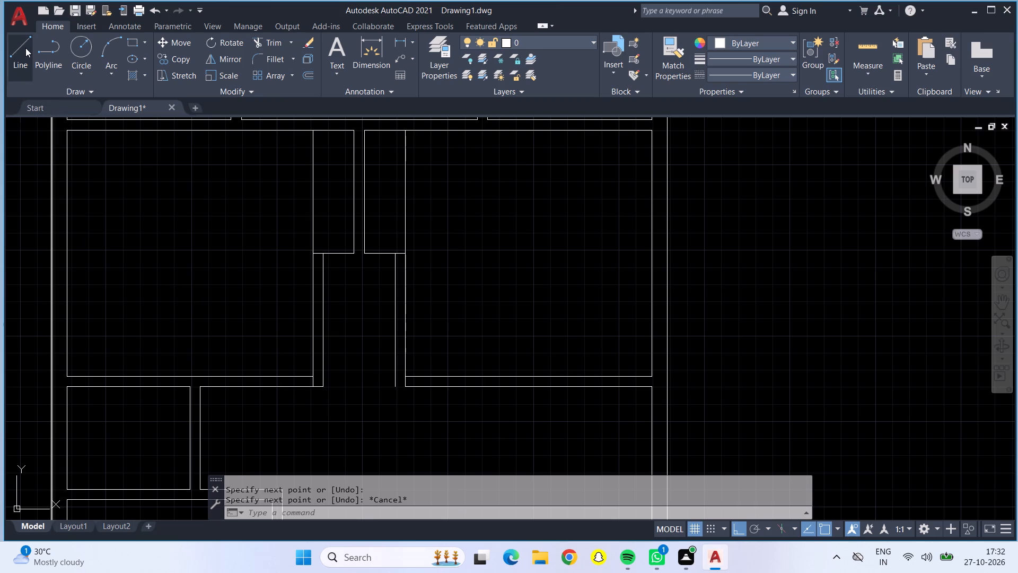
left_click(25, 48)
left_click_drag(403, 387, 393, 386)
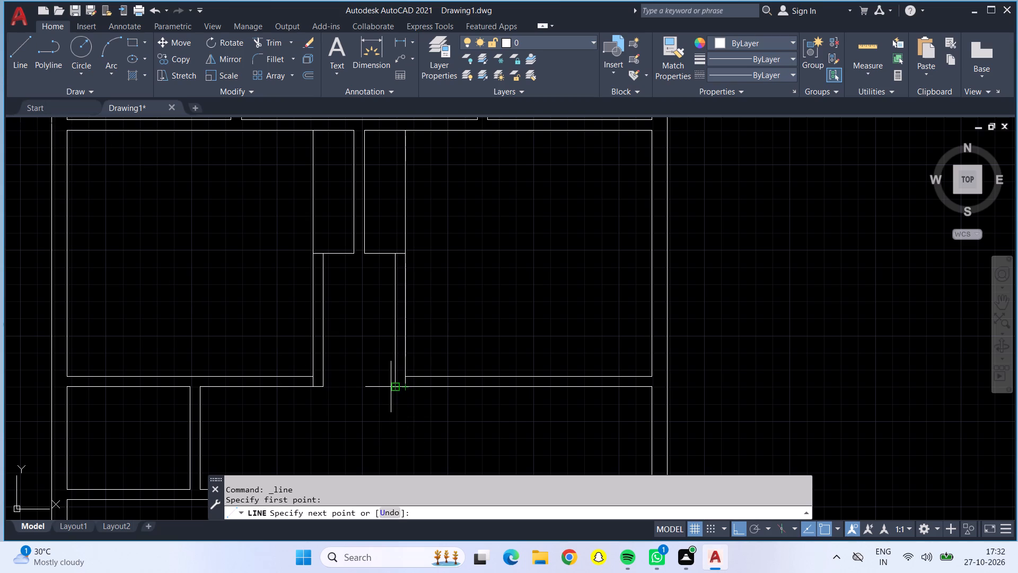
left_click(391, 387)
key("Escape")
Trim the leftover vertical segments where the two passage walls meet the horizontal walls below the upper rooms.
scroll(345, 397, "down", 1)
middle_click_drag(345, 401, 362, 308)
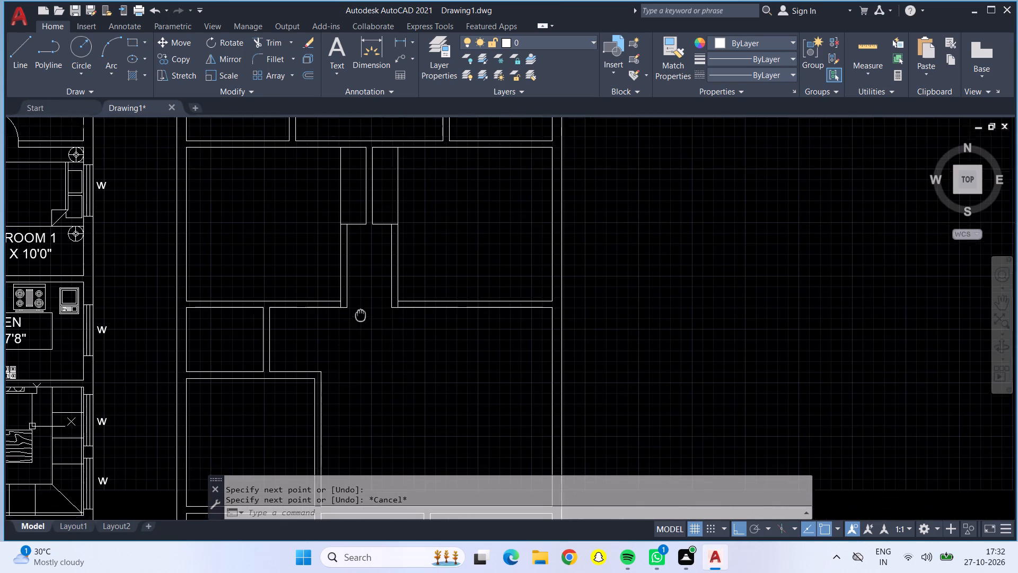
middle_click_drag(362, 308, 362, 304)
middle_click_drag(374, 256, 361, 338)
scroll(360, 335, "up", 2)
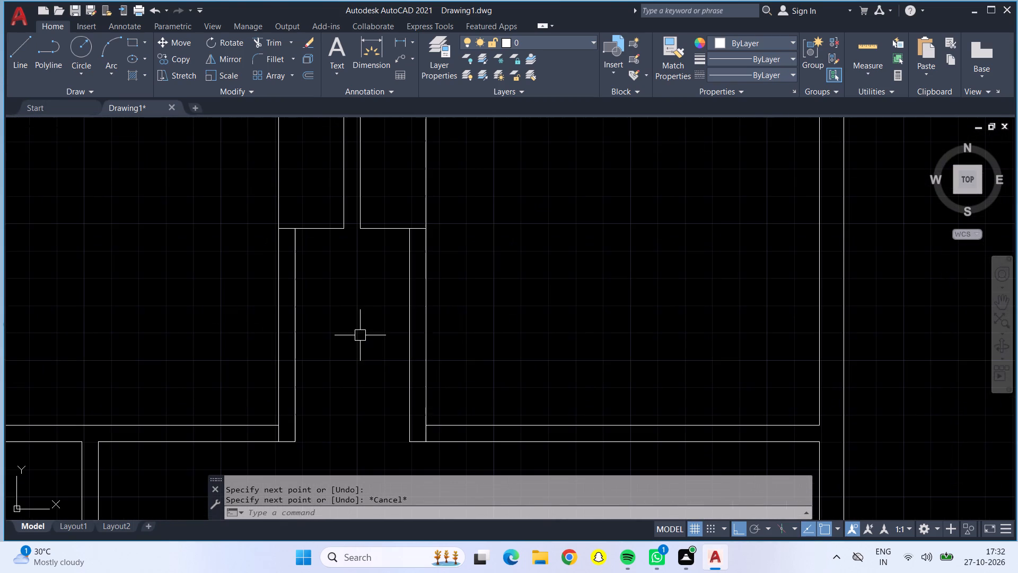
scroll(360, 335, "down", 1)
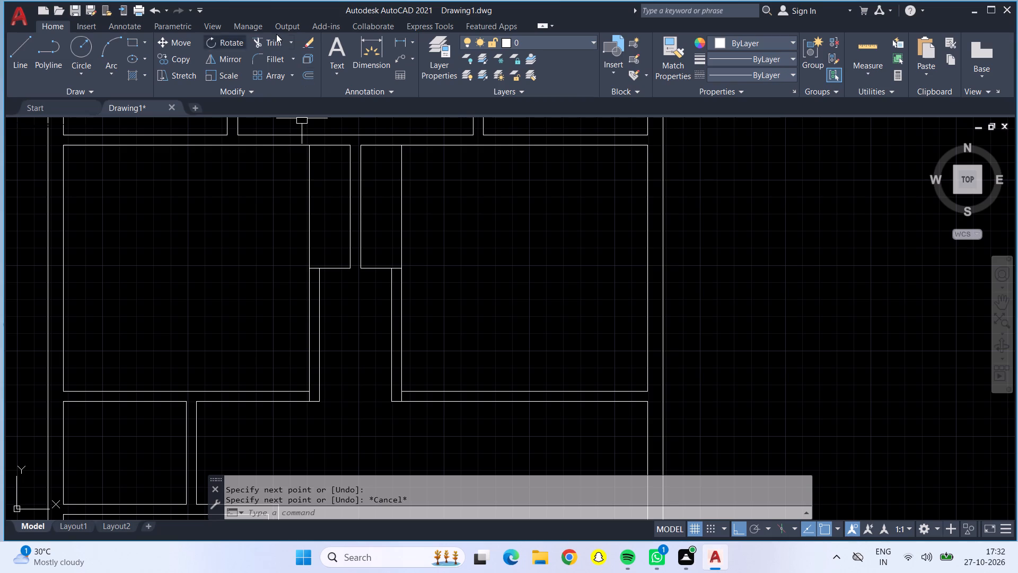
left_click(277, 36)
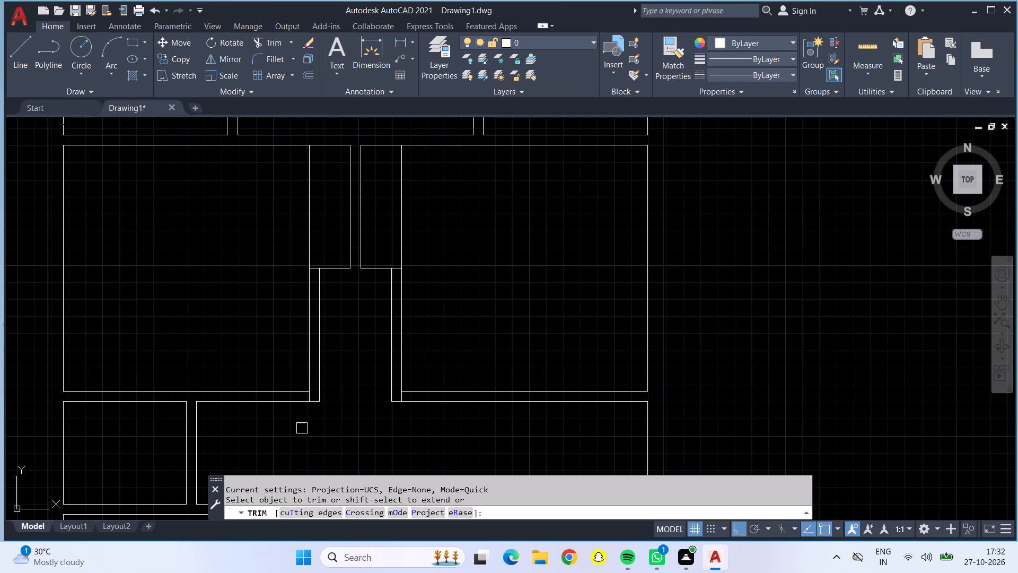
scroll(306, 395, "up", 3)
left_click(319, 396)
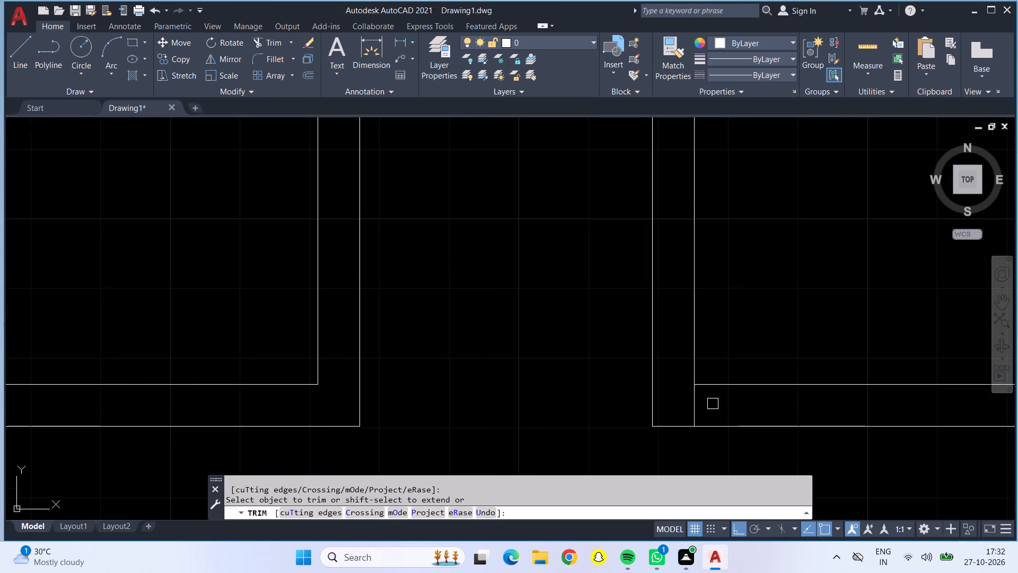
left_click(695, 400)
Examine the new passage corners and the lower part of the new floor plan.
scroll(683, 407, "down", 2)
scroll(682, 409, "up", 1)
scroll(682, 409, "down", 1)
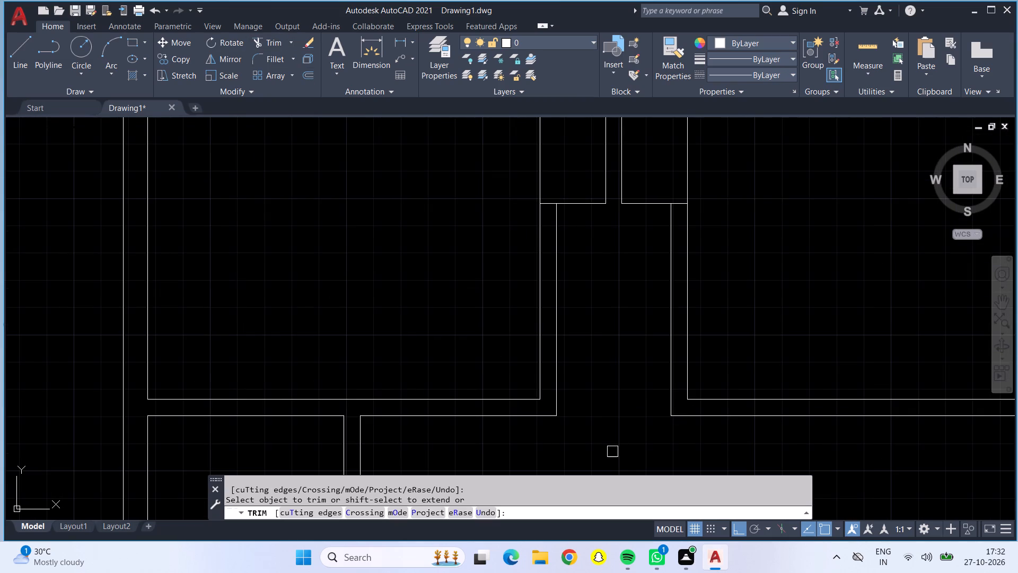
scroll(606, 453, "down", 1)
middle_click_drag(605, 414, 562, 301)
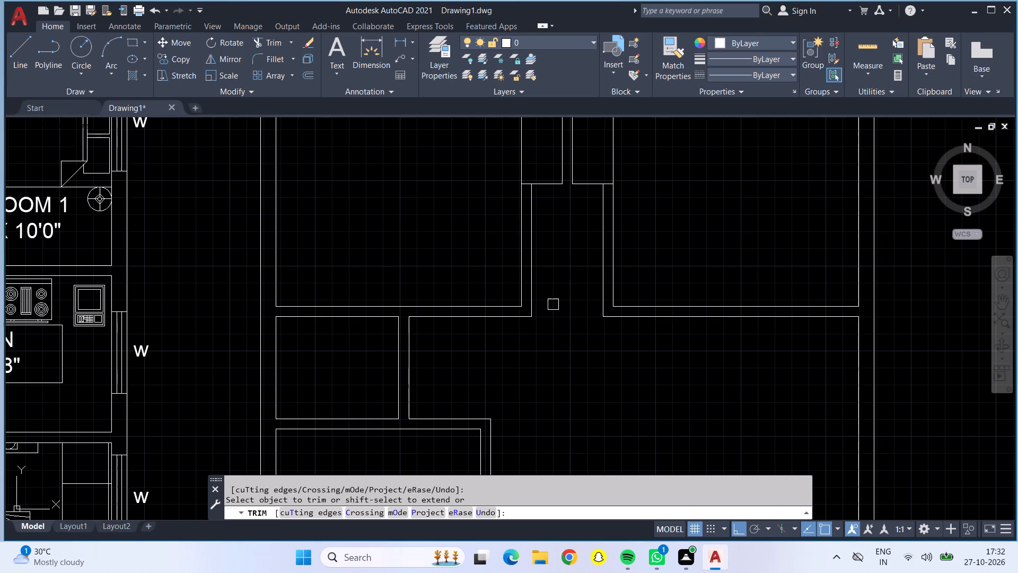
middle_click_drag(567, 259, 534, 245)
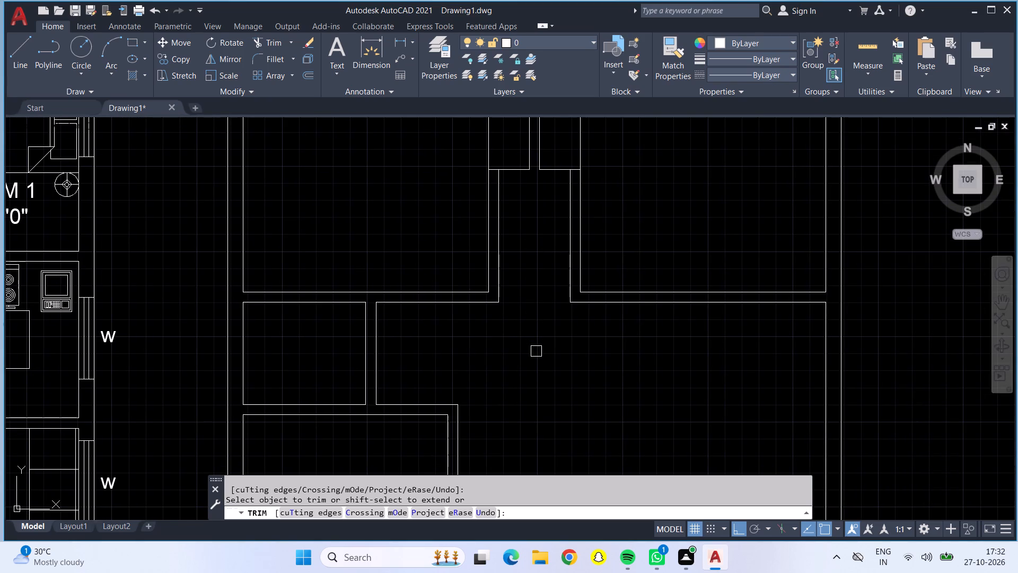
scroll(537, 353, "down", 1)
scroll(558, 398, "down", 1)
middle_click_drag(556, 400, 530, 280)
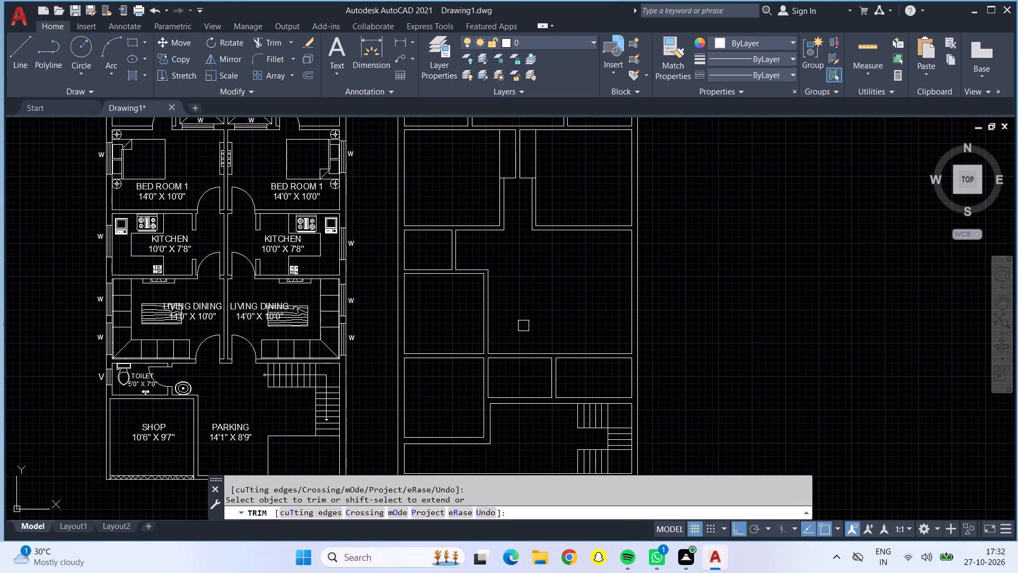
middle_click_drag(584, 320, 548, 278)
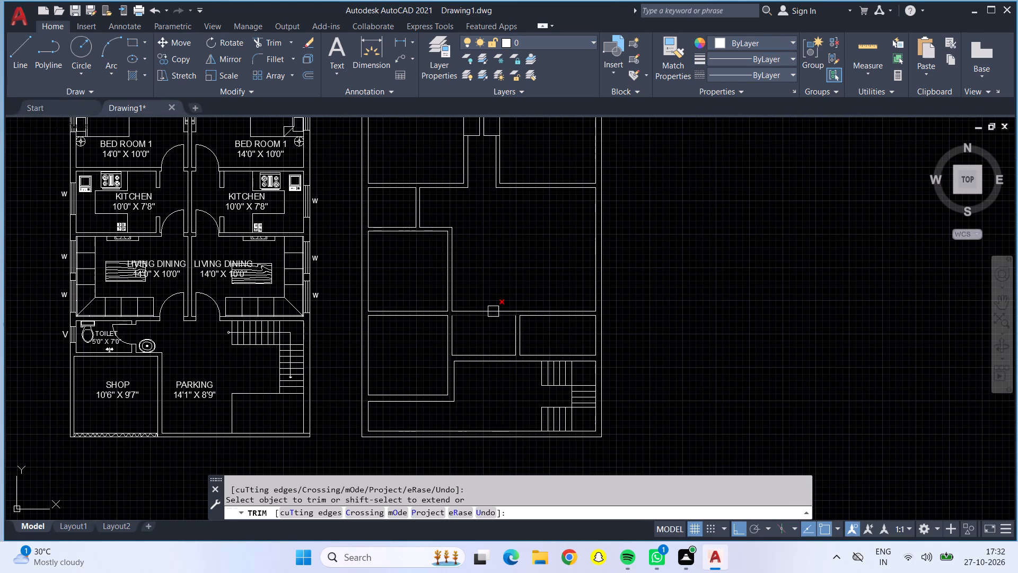
Draw jamb lines for a 2'5" door opening in the top-left room's lower wall, 6" from its inner right corner.
key("Escape")
left_click(22, 49)
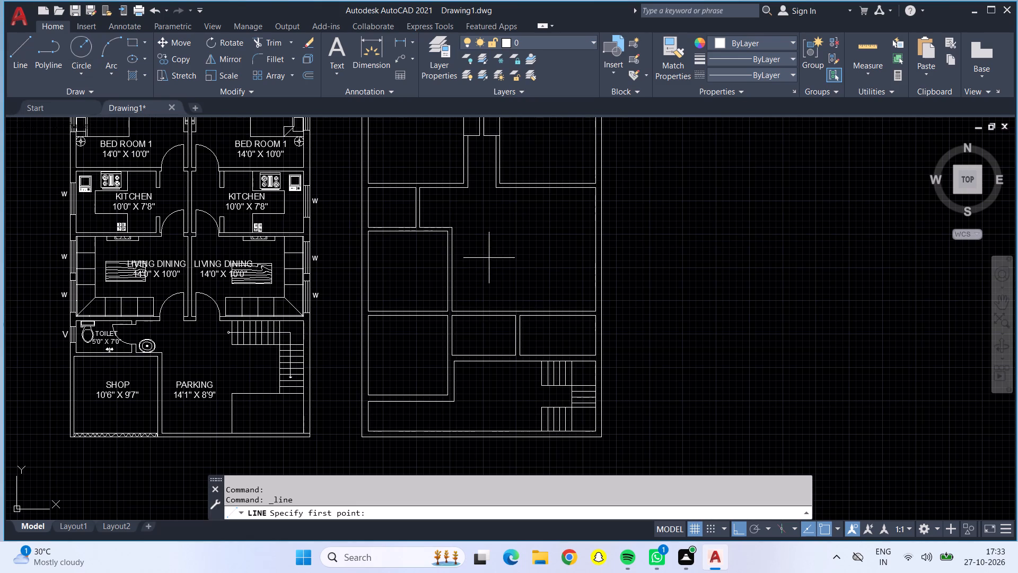
middle_click_drag(531, 254, 557, 487)
scroll(395, 317, "up", 1)
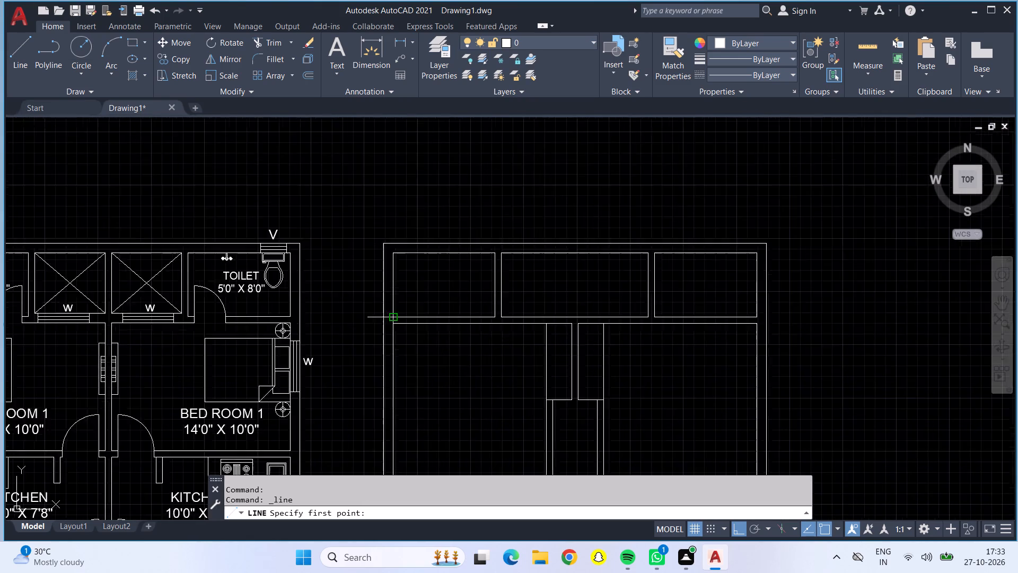
scroll(395, 317, "up", 3)
middle_click_drag(724, 297, 514, 295)
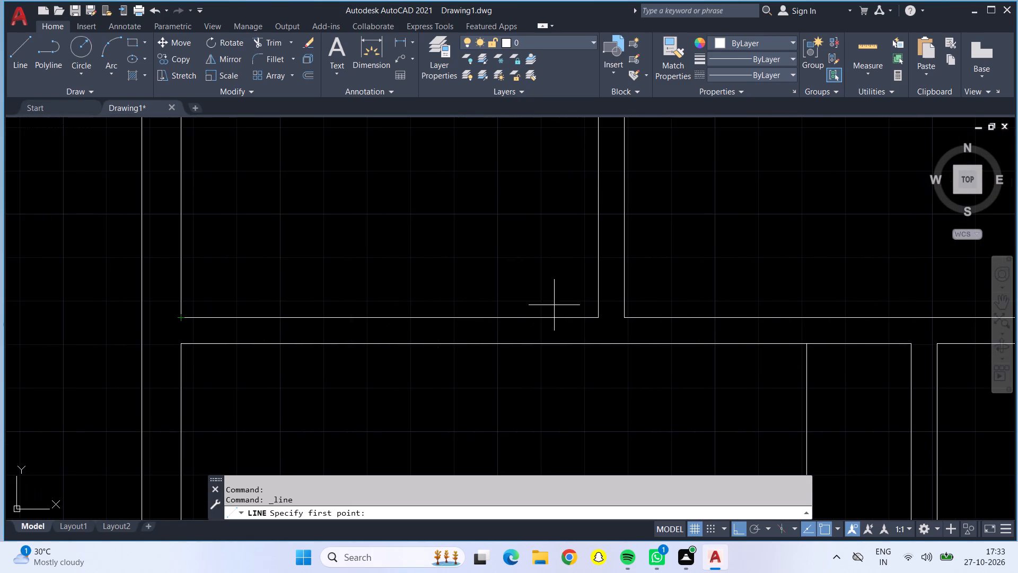
left_click(599, 317)
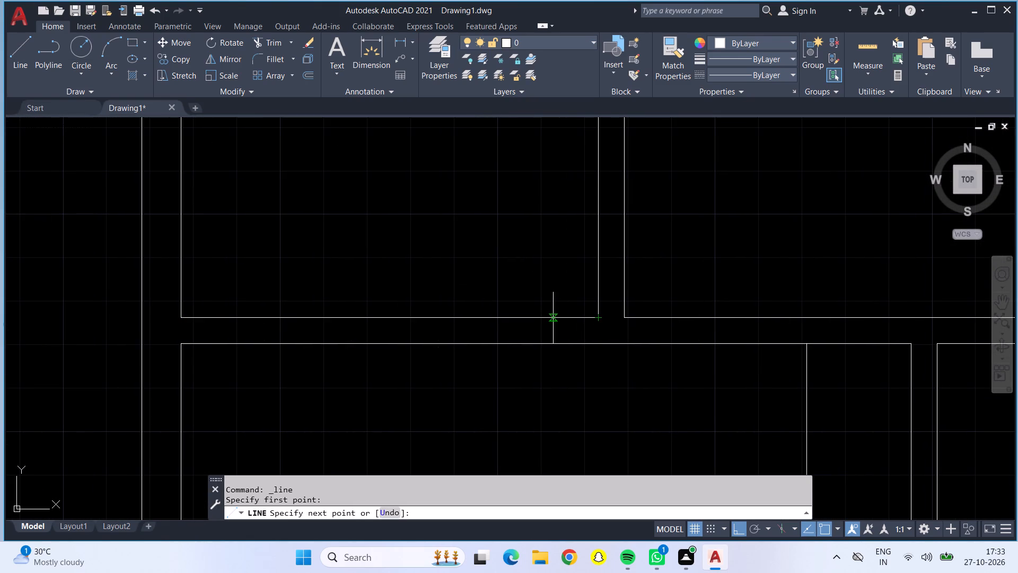
key("6")
key("shift+quotedbl")
key("Return")
left_click(575, 344)
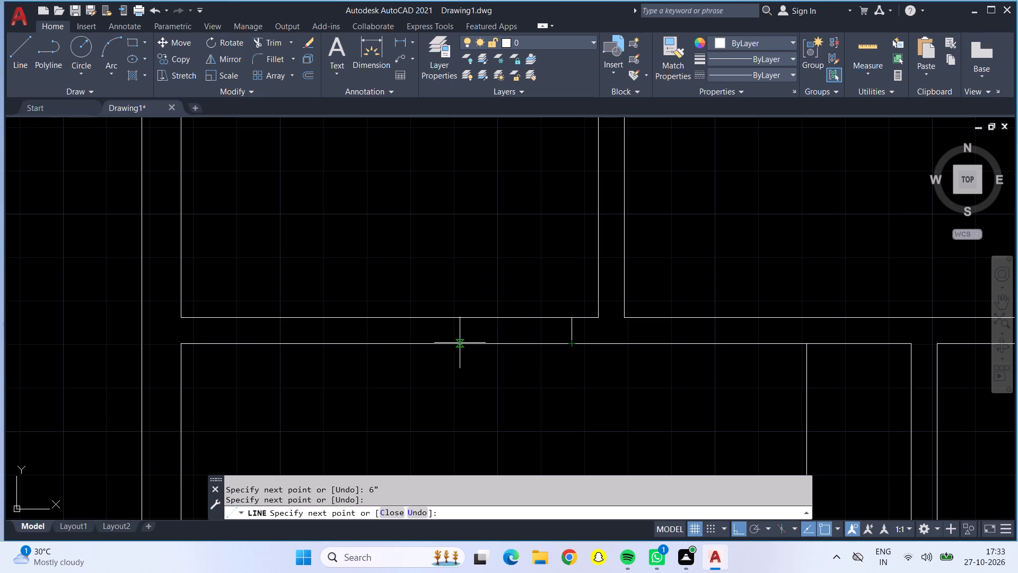
type("2'5")
key("shift+quotedbl")
key("Return")
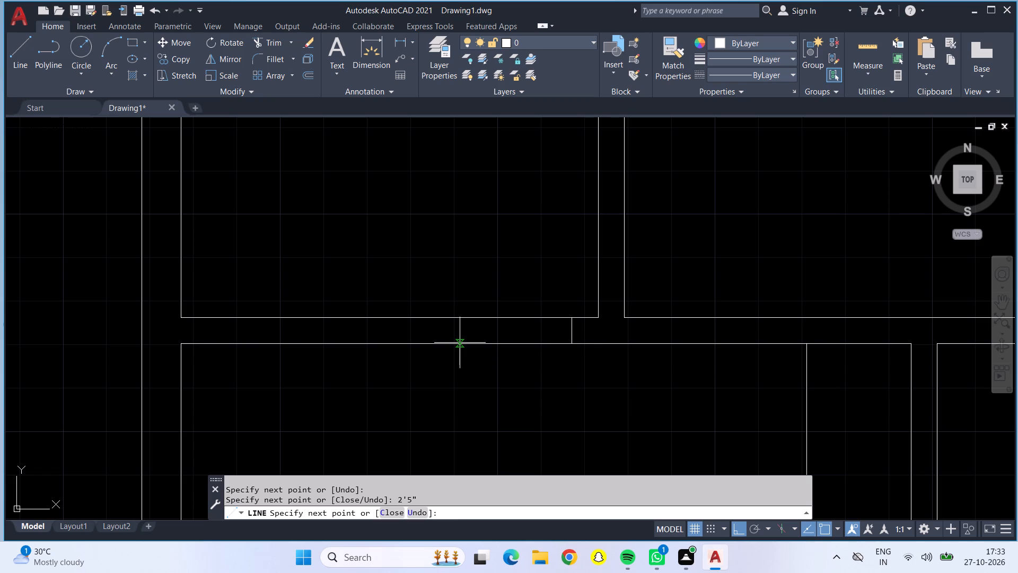
left_click(444, 314)
left_click(570, 319)
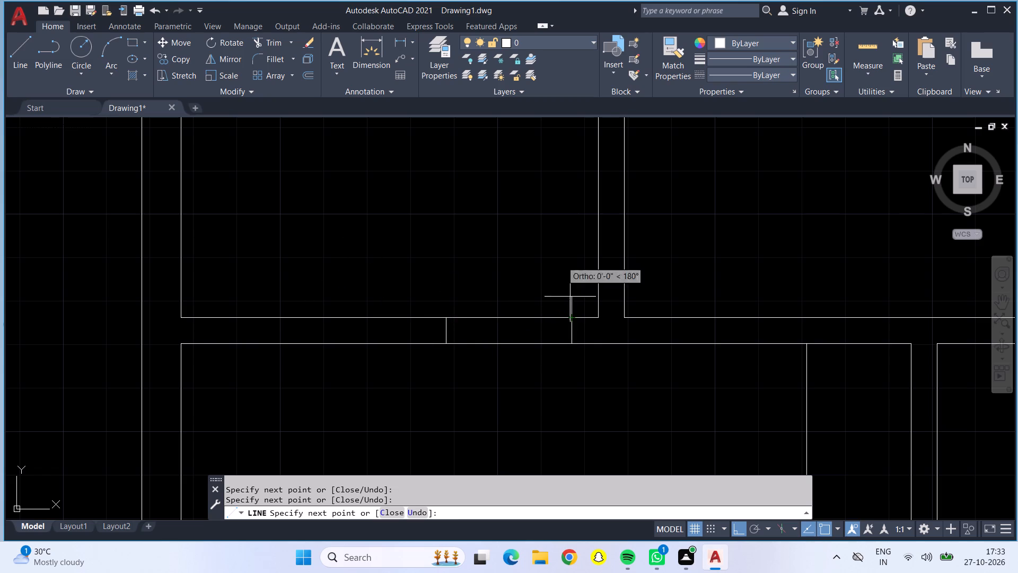
Draw a 2'5" vertical door leaf line up into the top-left room from the opening's right jamb.
type("2'")
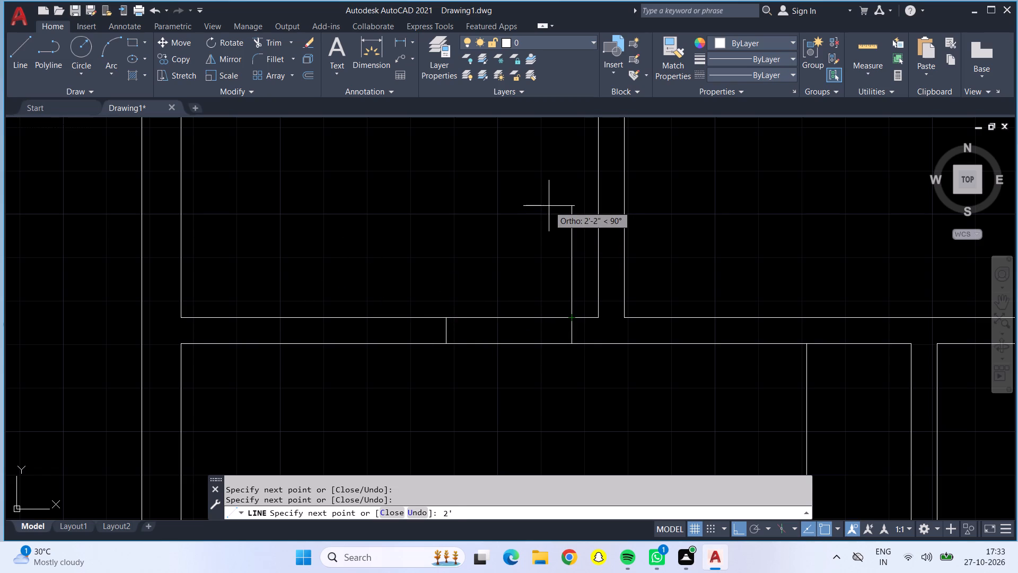
key("5")
key("shift+quotedbl")
key("Return")
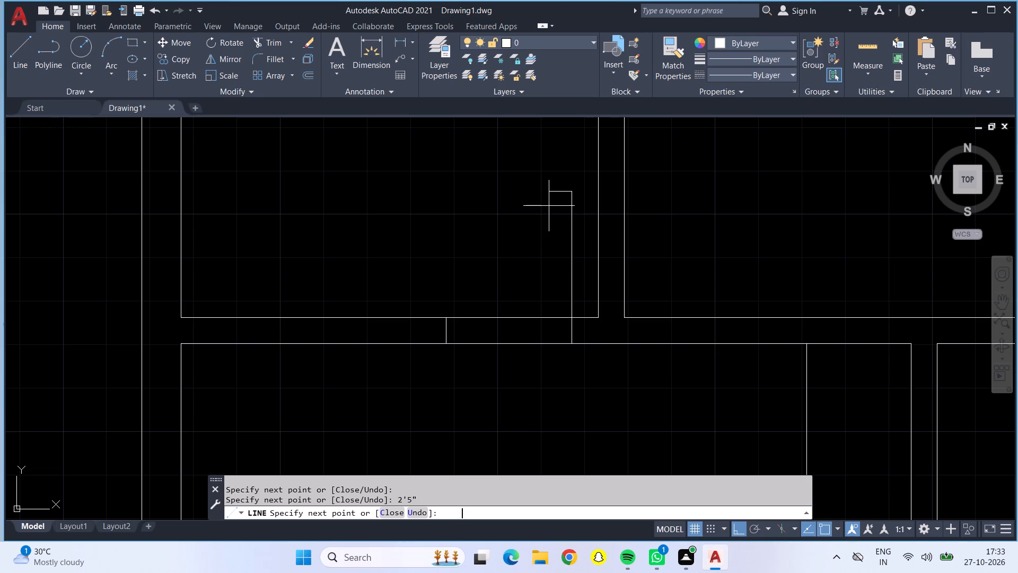
key("Return")
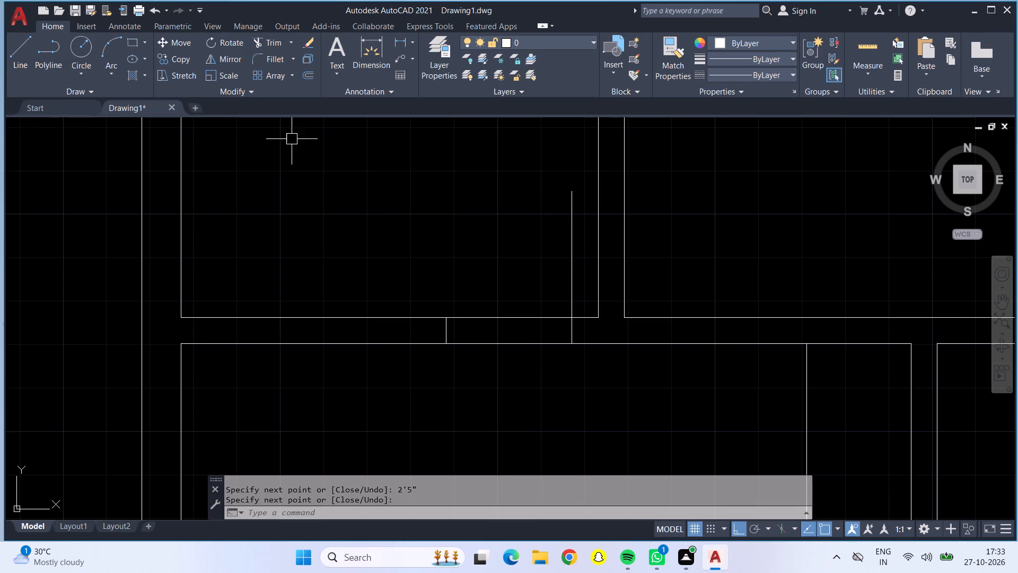
Draw jamb lines for a 2'5" door opening in the top-right room's lower wall, 6" from its inner left corner.
left_click(26, 52)
scroll(650, 271, "down", 2)
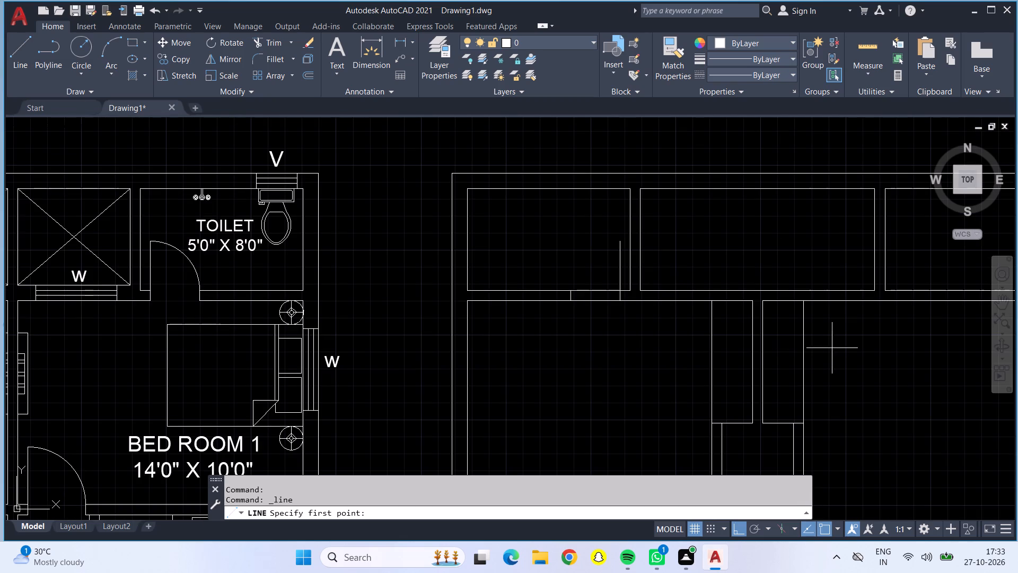
middle_click_drag(832, 348, 359, 347)
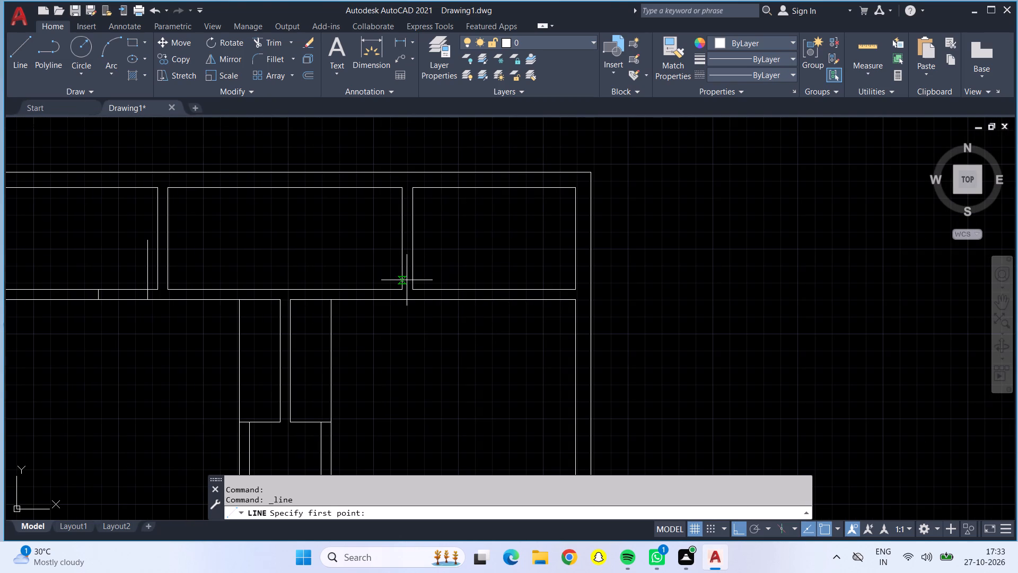
scroll(407, 280, "up", 3)
left_click(429, 315)
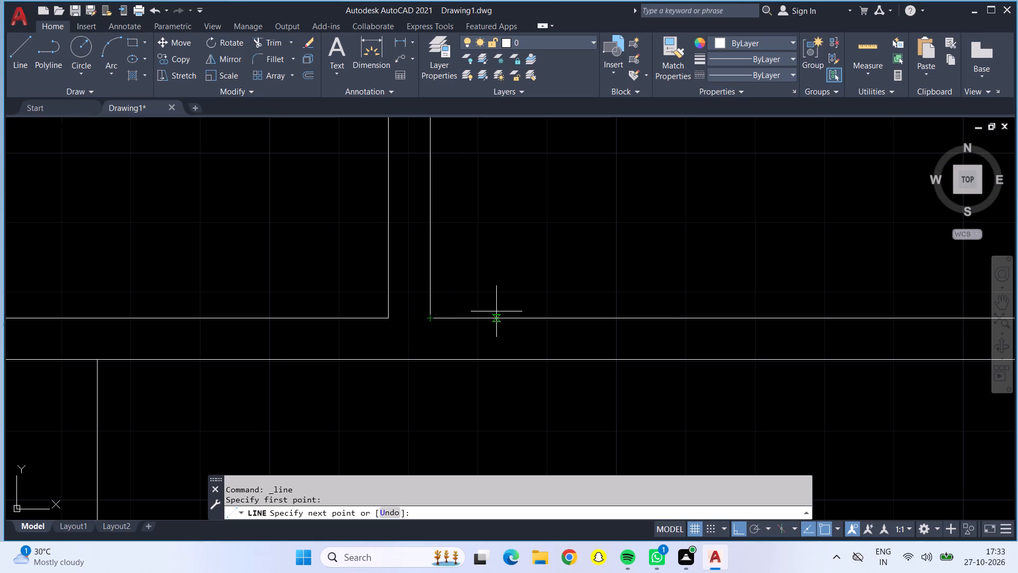
key("6")
key("shift+quotedbl")
key("Return")
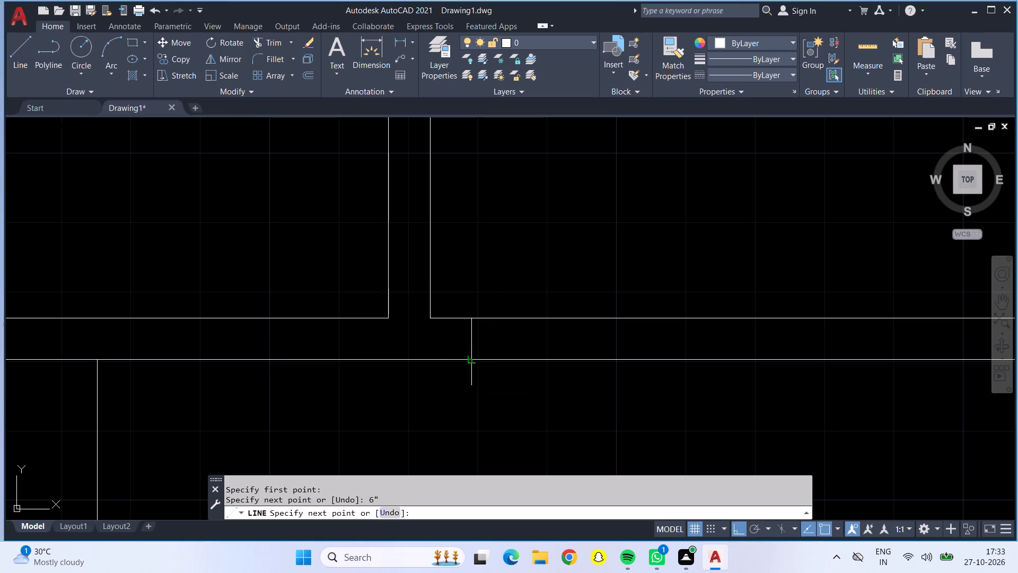
left_click(472, 360)
type("2'5")
key("shift+quotedbl")
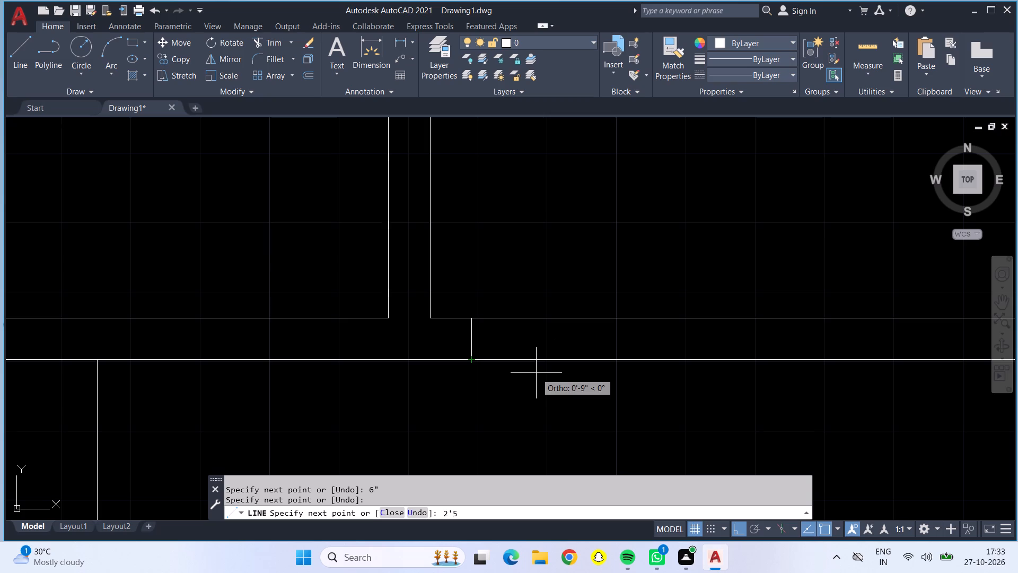
key("Return")
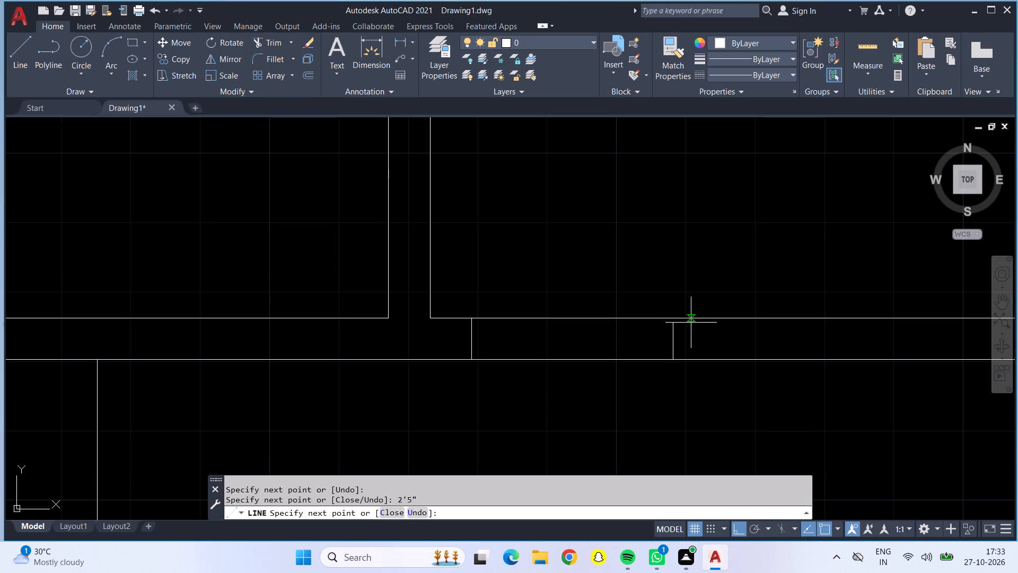
left_click_drag(670, 317, 659, 317)
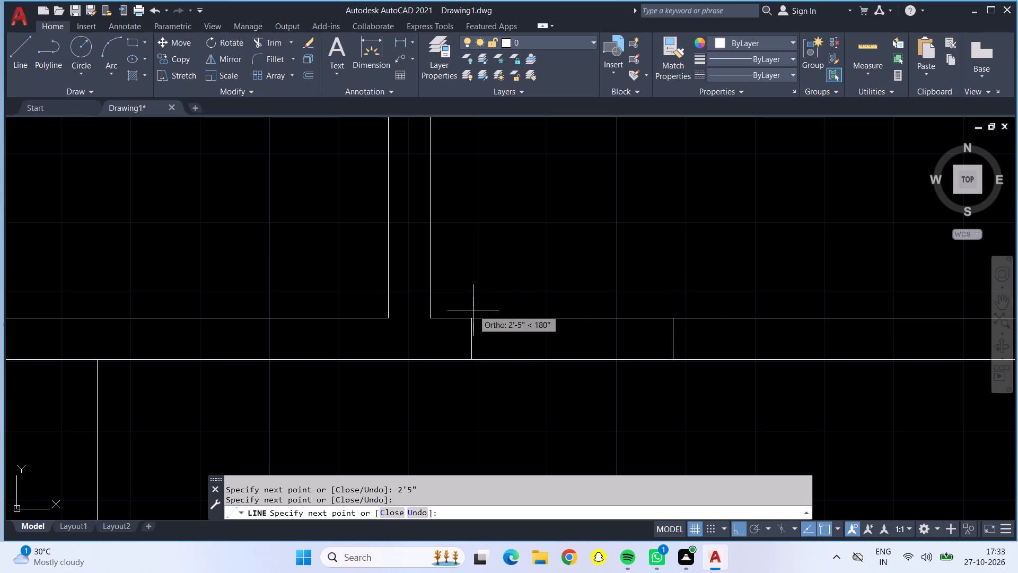
left_click(470, 317)
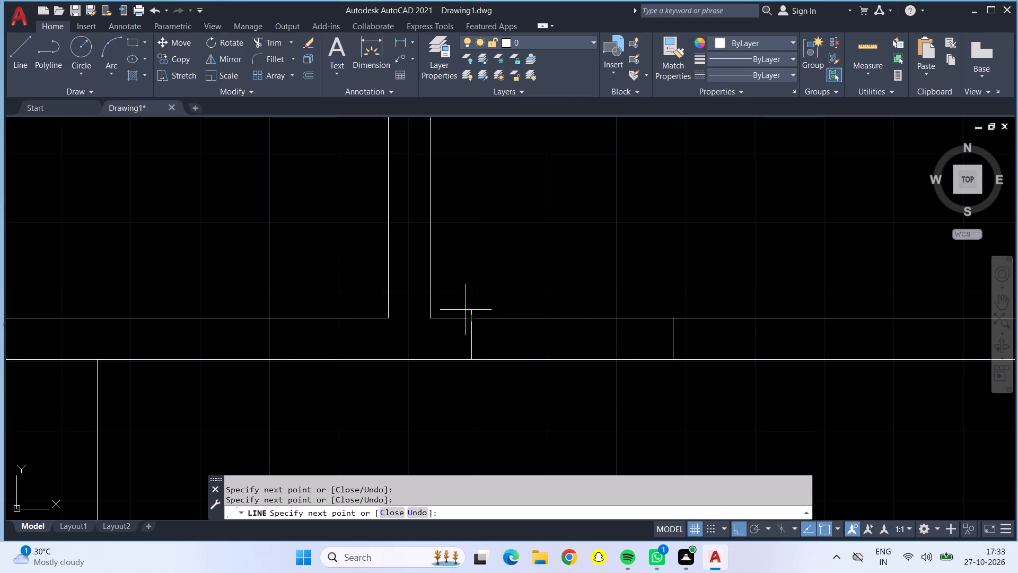
Draw a 2'5" vertical door leaf line up into the top-right room from the opening's left jamb.
type("2'5\"")
key("Return")
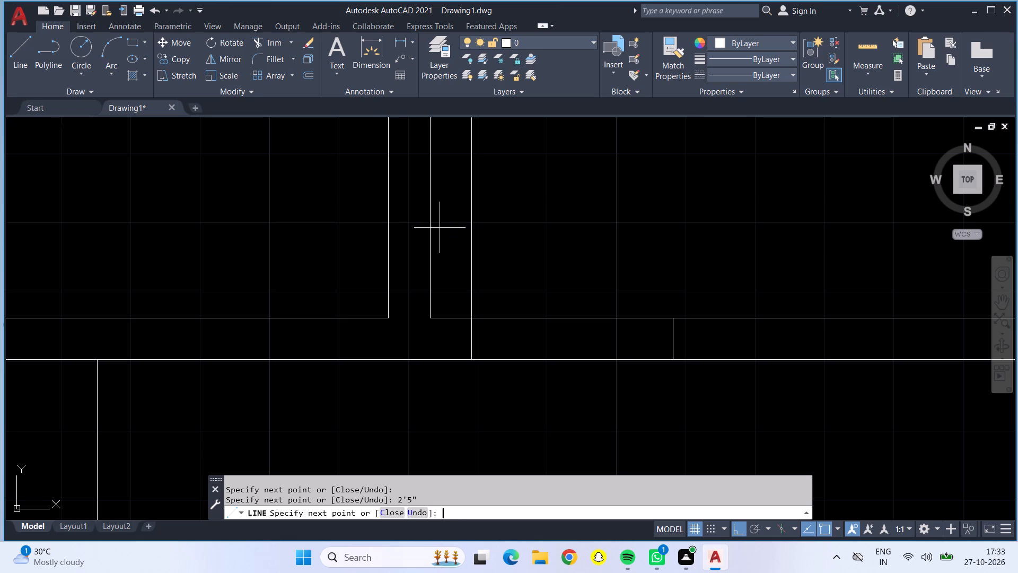
key("Return")
From the left bedroom's lower corner beside the passage, draw a 6" line up and a 3' door leaf line into the room.
scroll(577, 233, "down", 4)
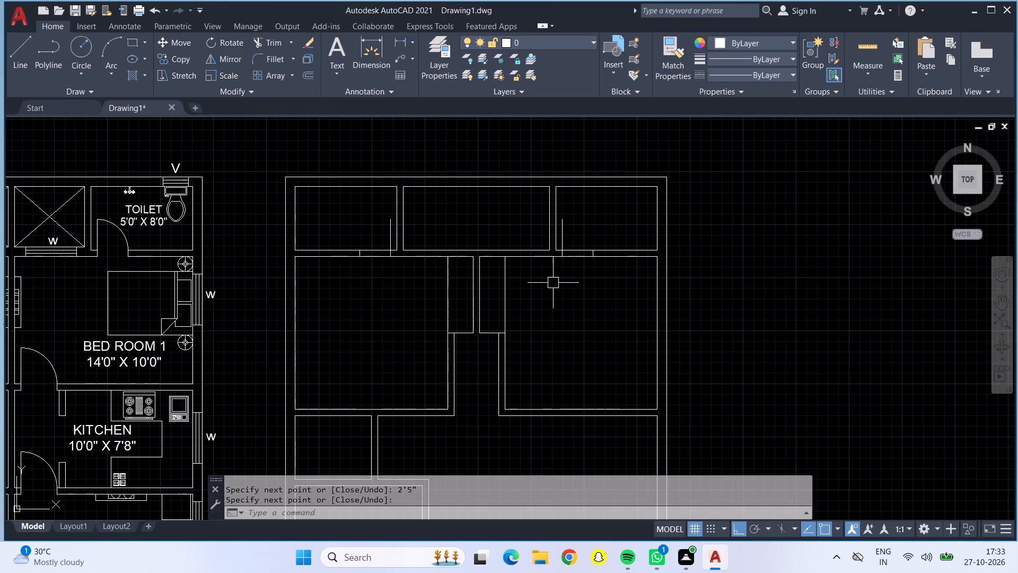
middle_click_drag(551, 300, 564, 230)
left_click(15, 66)
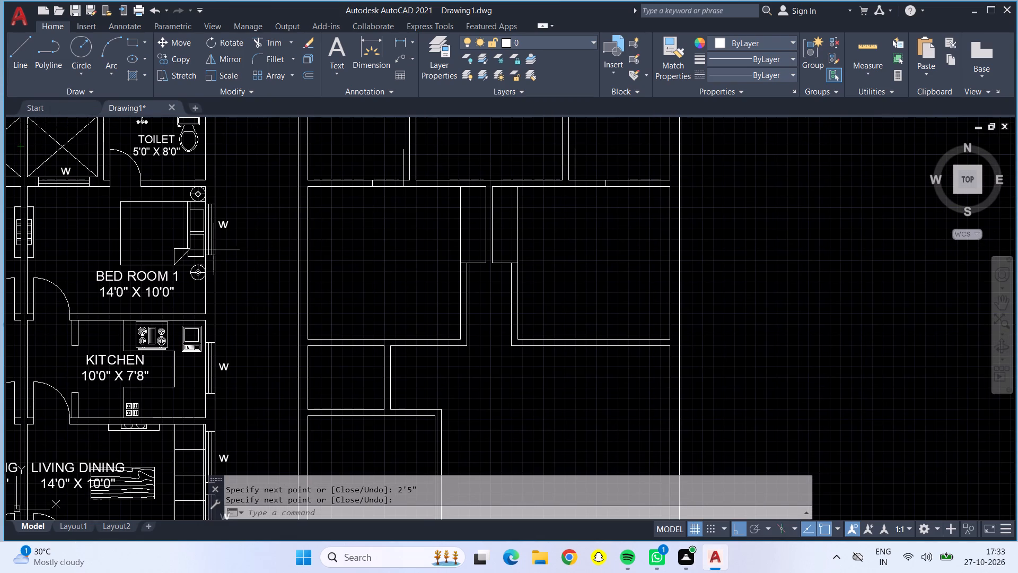
scroll(469, 322, "up", 2)
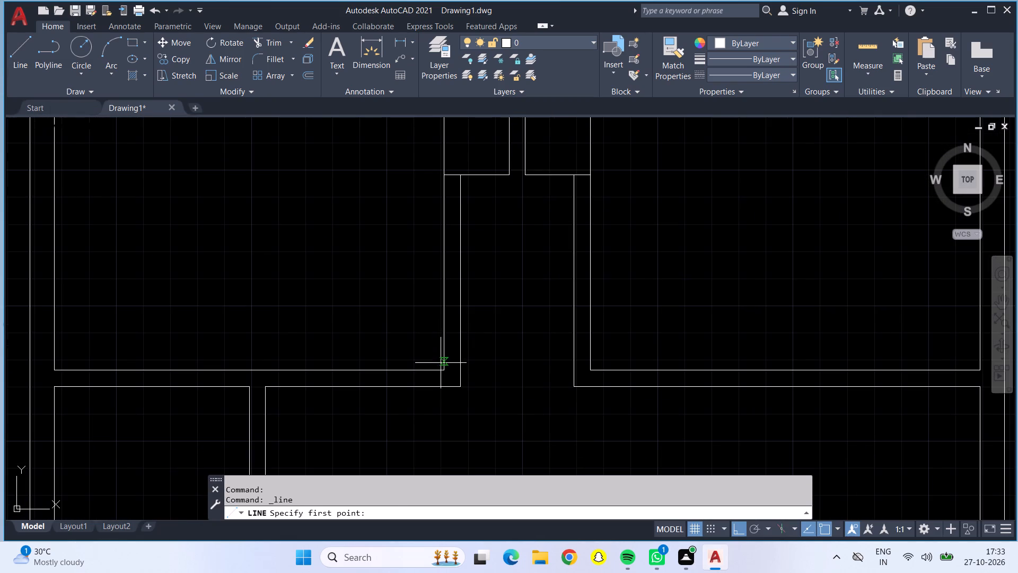
left_click(442, 367)
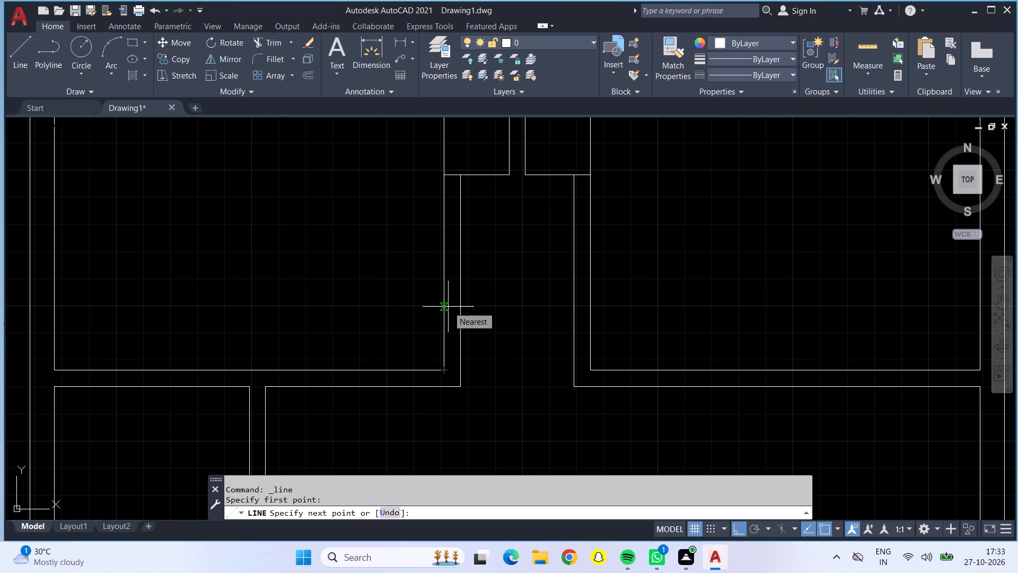
key("6")
key("shift+quotedbl")
key("Return")
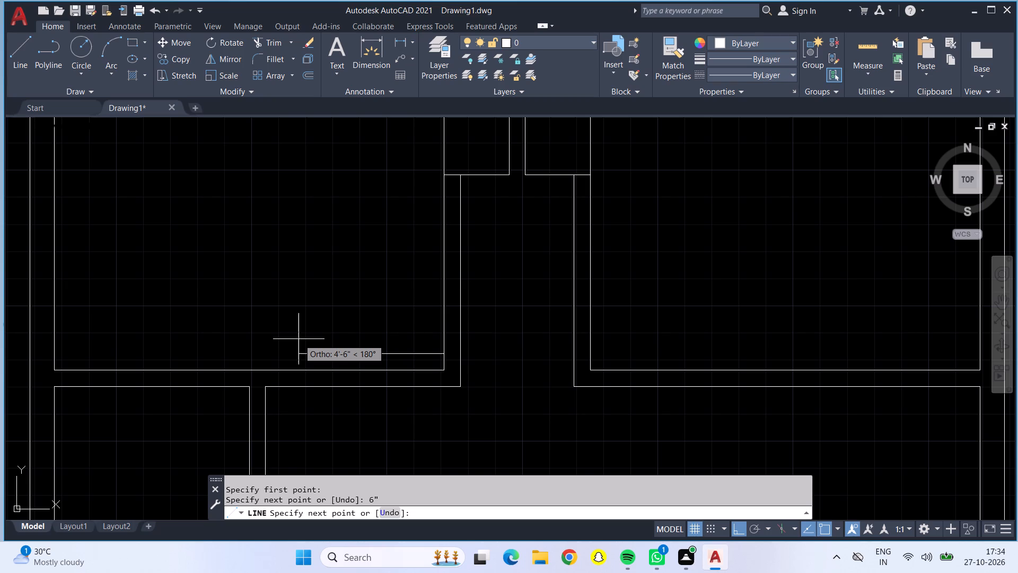
type("3'")
key("Return")
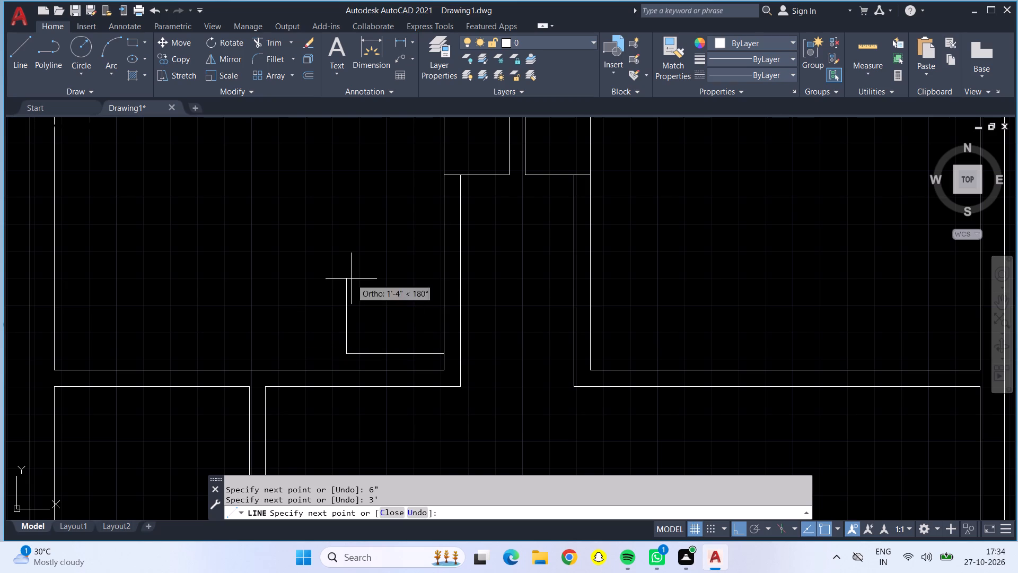
Mark a 3' door opening in the left passage wall with jamb lines across its thickness, starting at the leaf's hinge end.
left_click(444, 352)
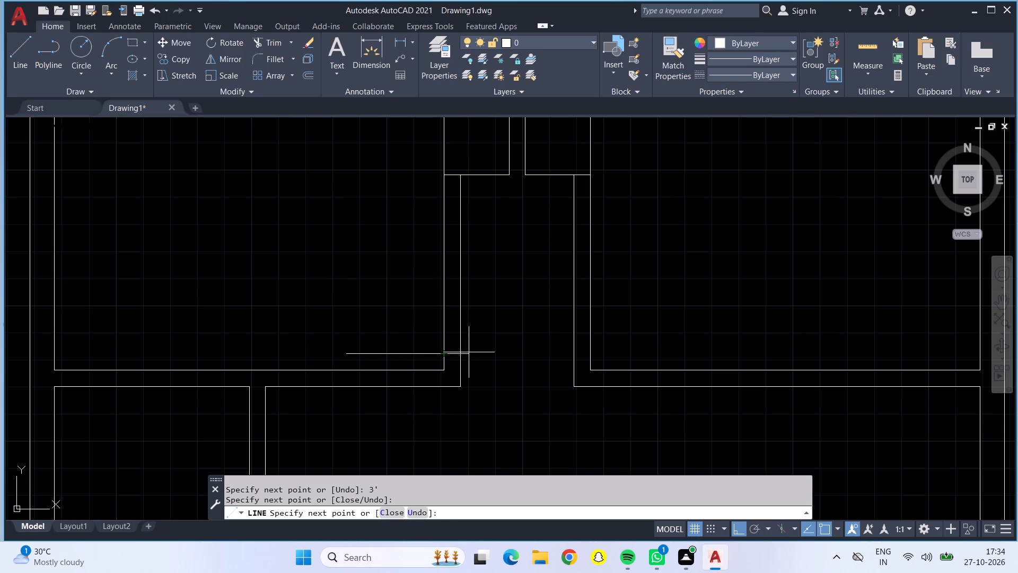
left_click(458, 353)
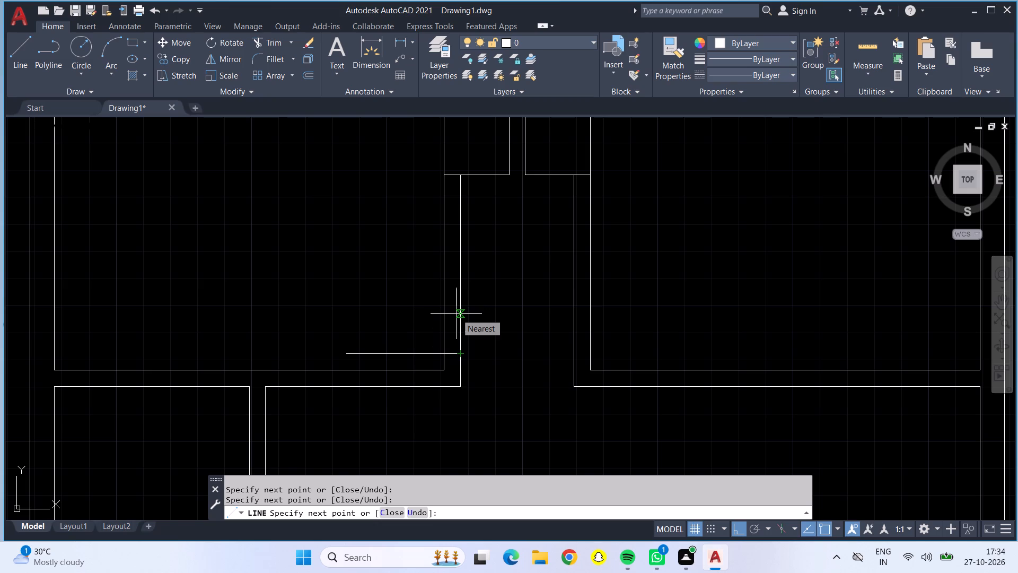
type("3'")
key("Return")
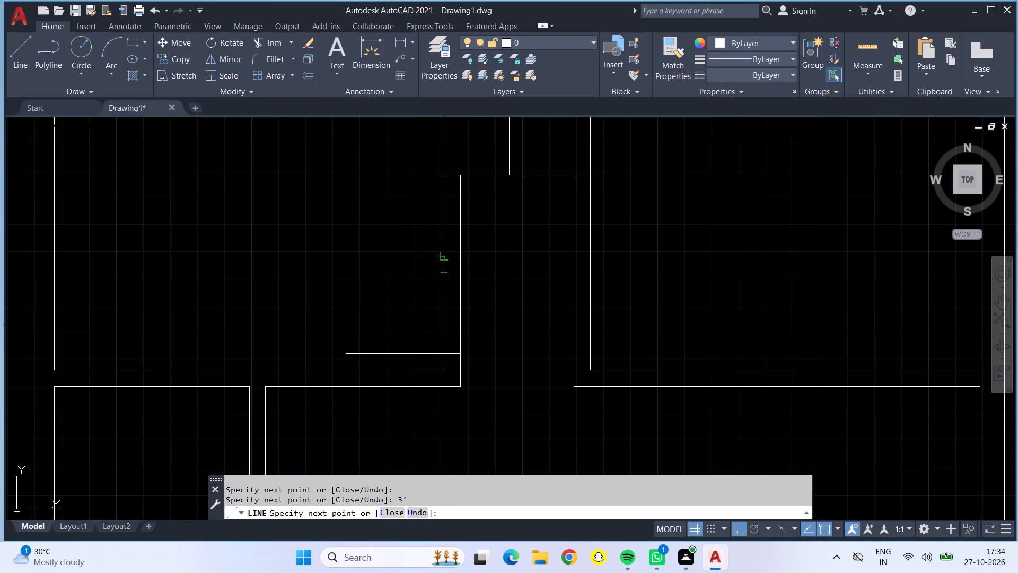
left_click(445, 258)
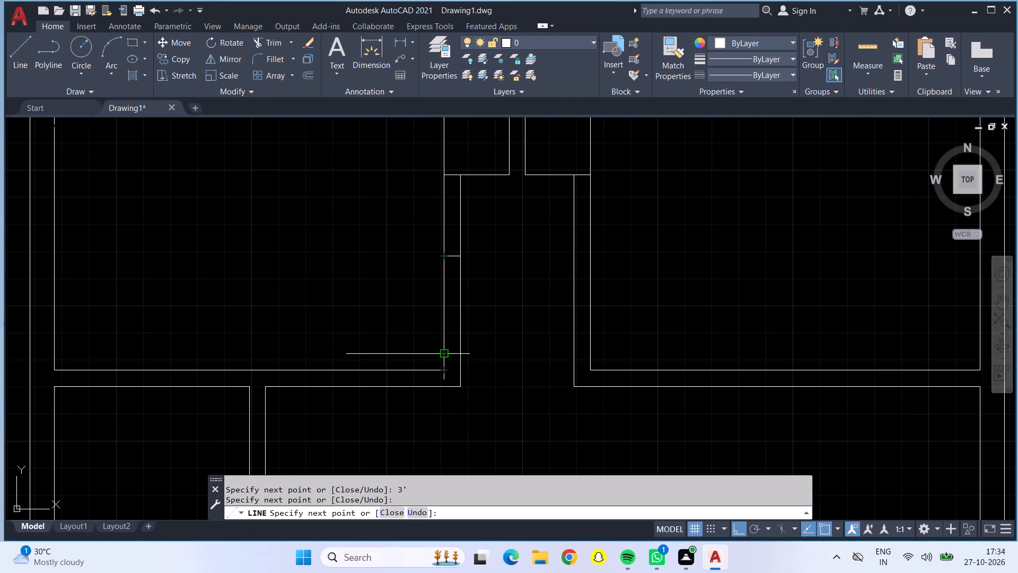
left_click(444, 355)
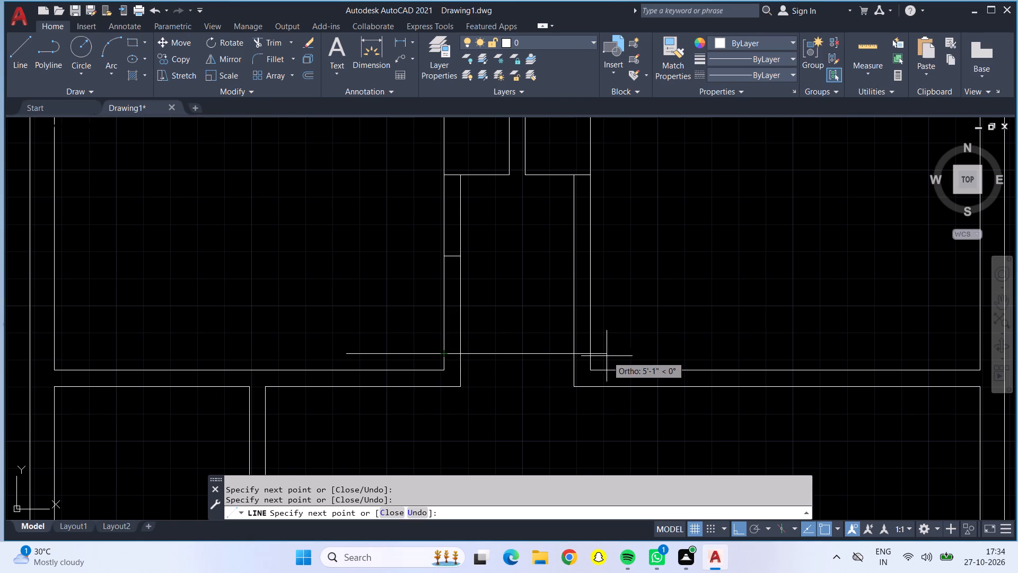
key("Escape")
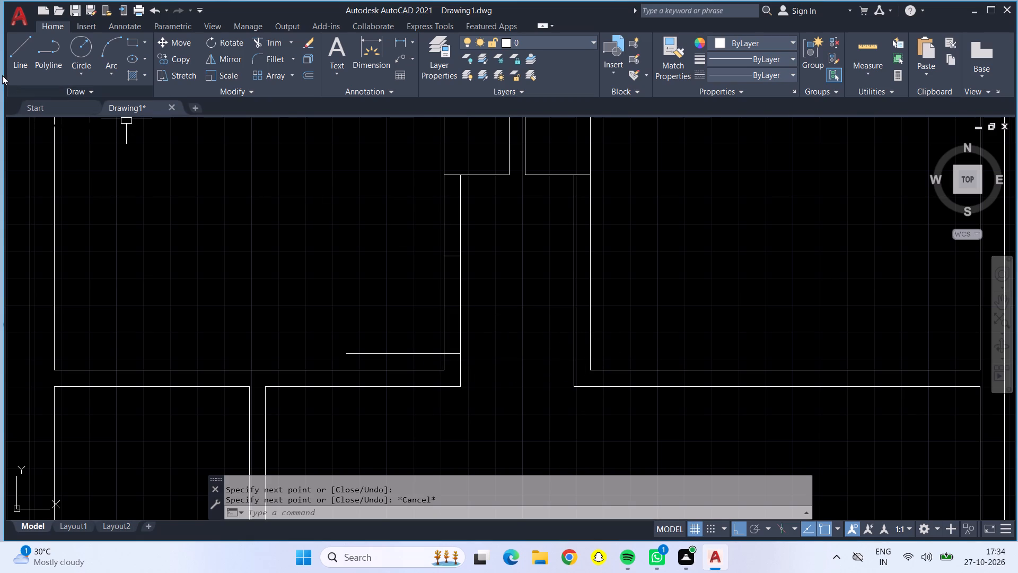
Mark a 3' door opening with jamb lines in the right passage wall, starting 6" above the right bedroom's lower inner corner.
left_click_drag(11, 50, 40, 68)
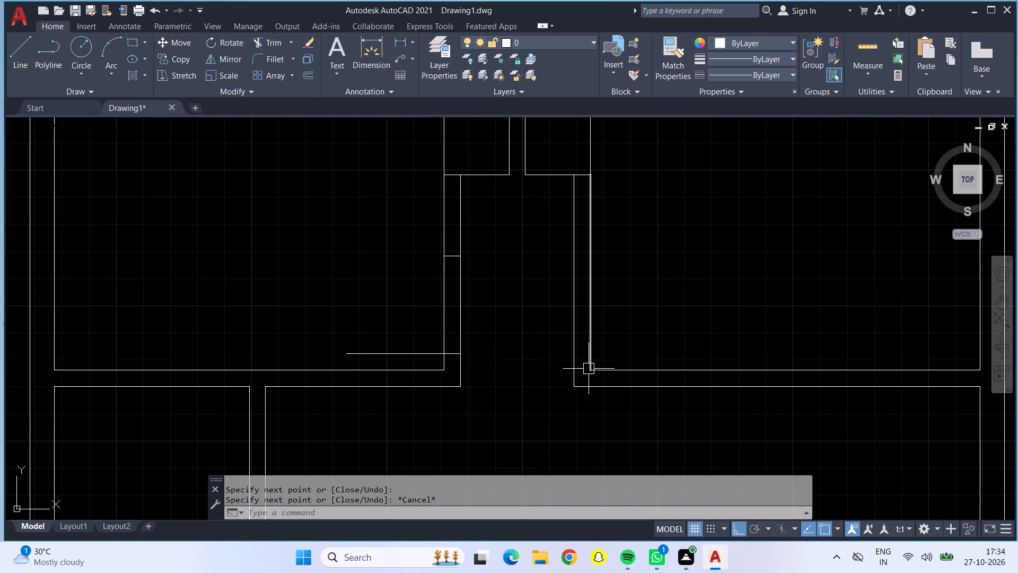
key("Escape")
left_click_drag(20, 54, 26, 54)
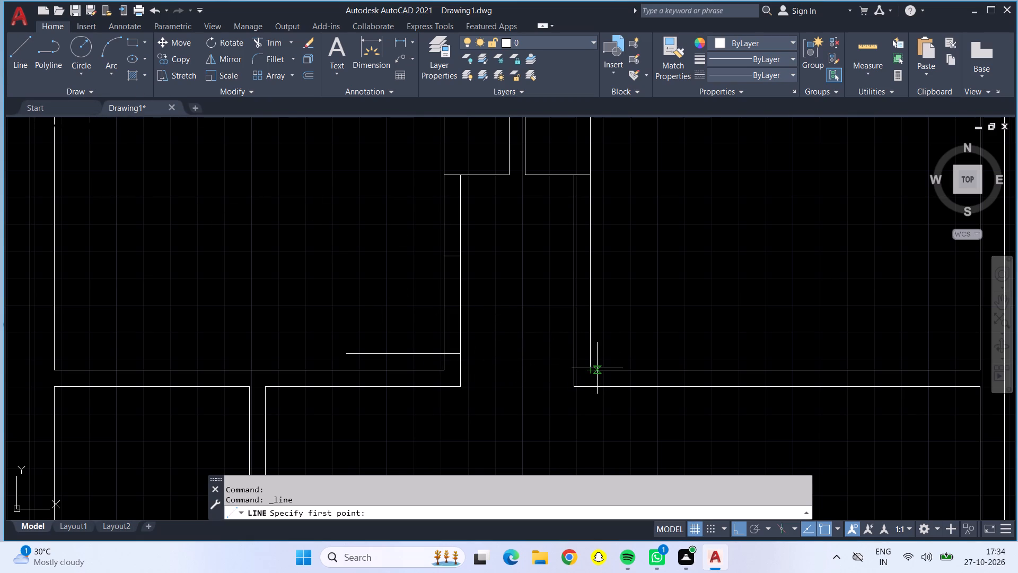
left_click(589, 367)
key("6")
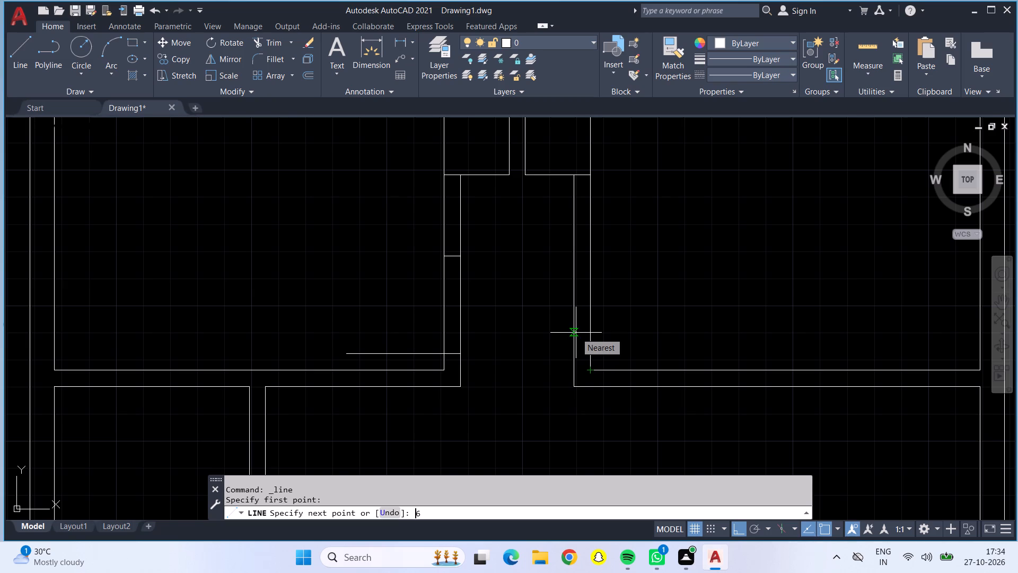
key("shift+quotedbl")
key("Return")
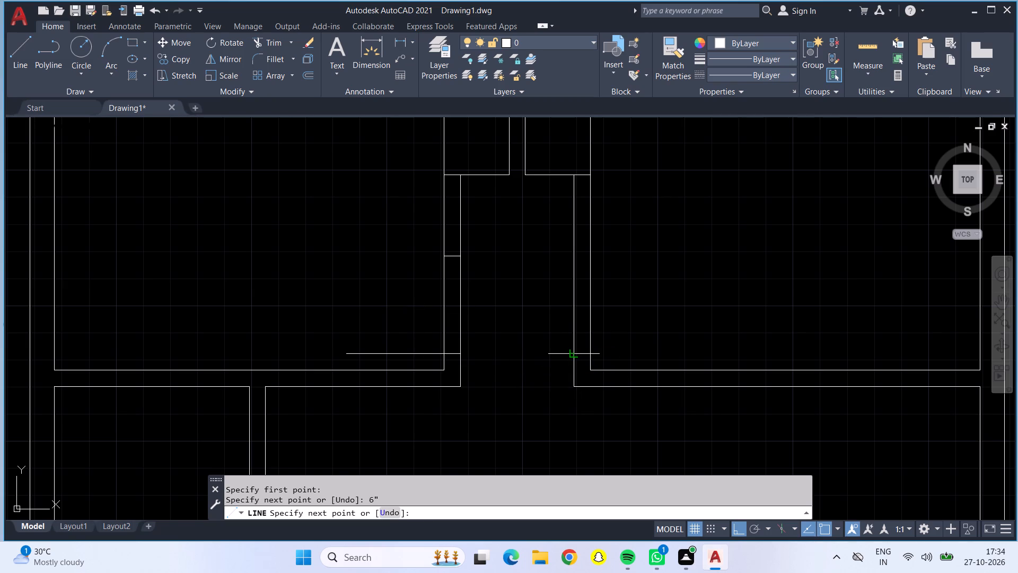
left_click_drag(575, 357, 576, 351)
type("3'")
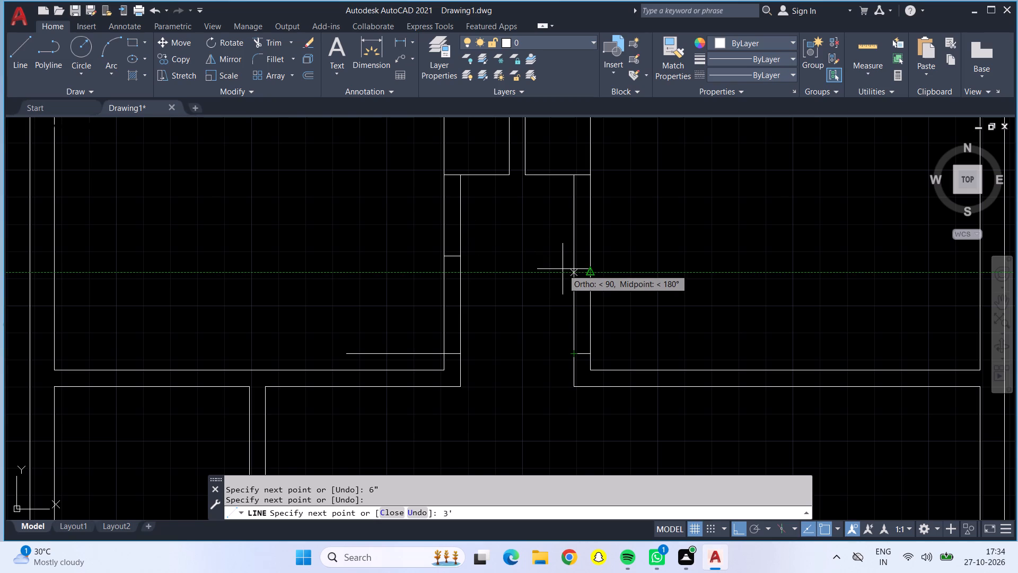
key("Return")
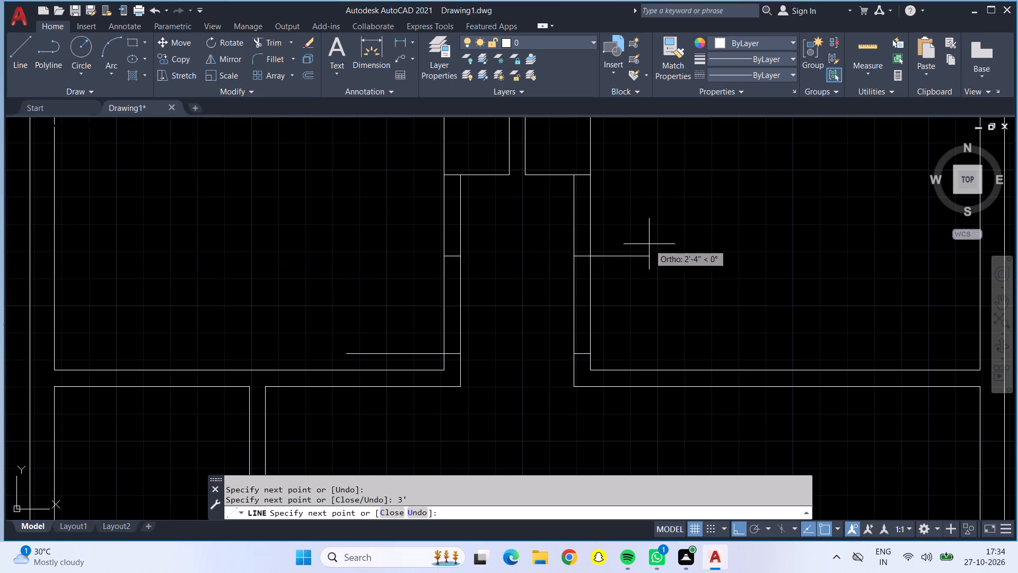
left_click(590, 262)
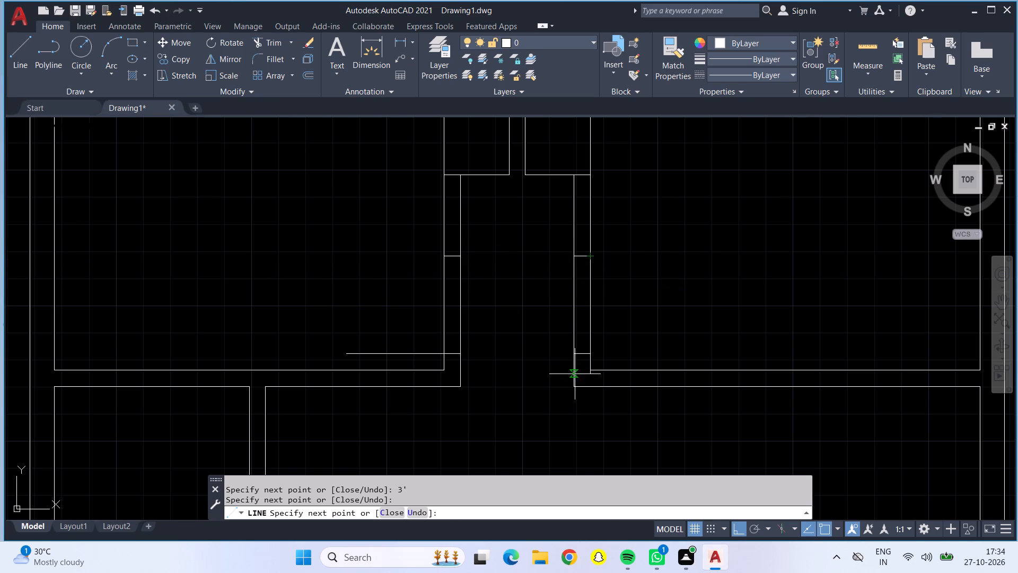
Draw a 3' horizontal door leaf line from the opening's lower jamb into the right bedroom.
left_click(594, 356)
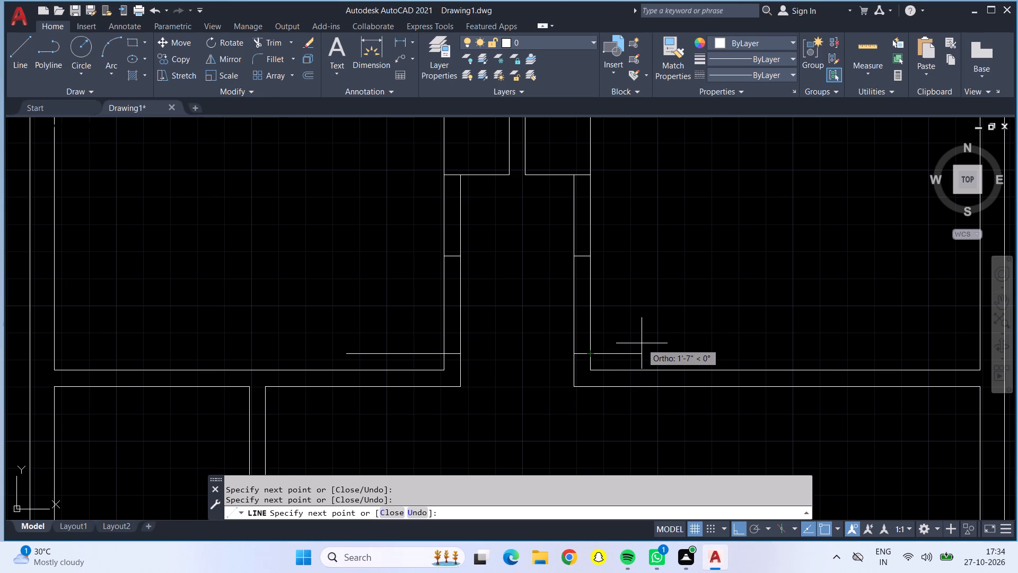
type("3'")
key("Return")
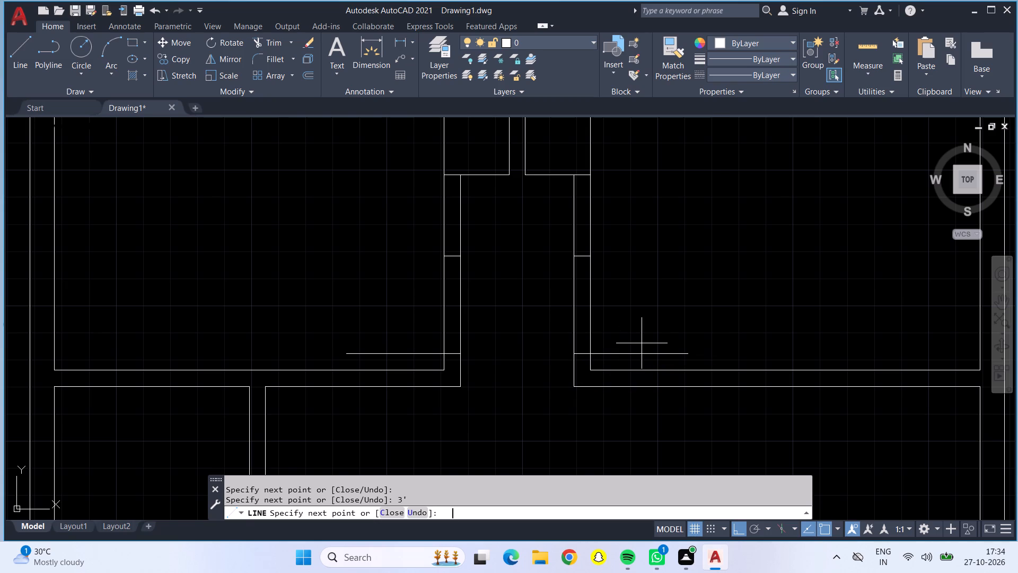
key("Return")
Mark a 3' door opening with jamb lines in the small left room's lower wall, 6" from its lower right inner corner.
scroll(611, 369, "down", 1)
scroll(554, 414, "down", 1)
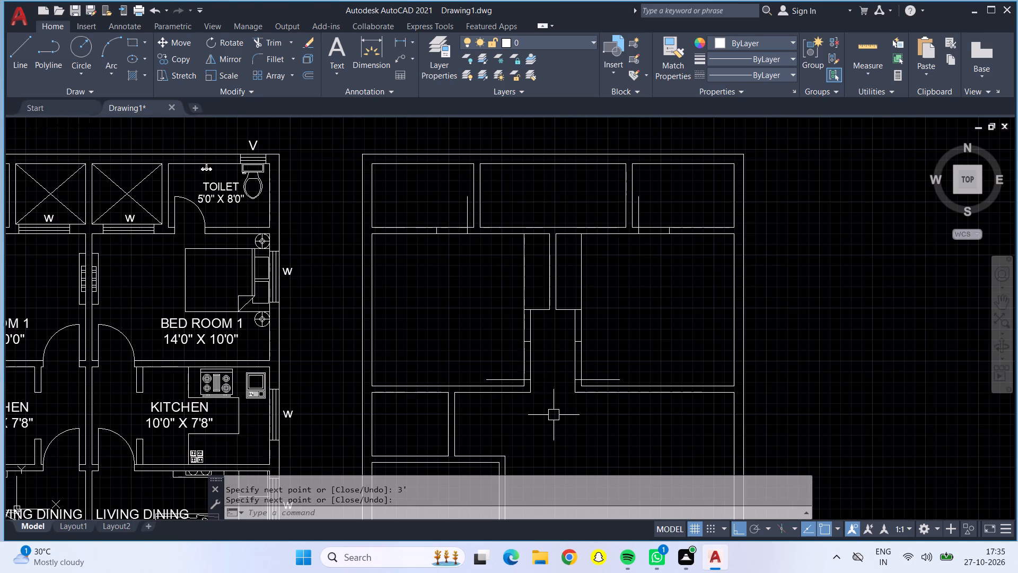
middle_click_drag(552, 416, 558, 296)
left_click(21, 53)
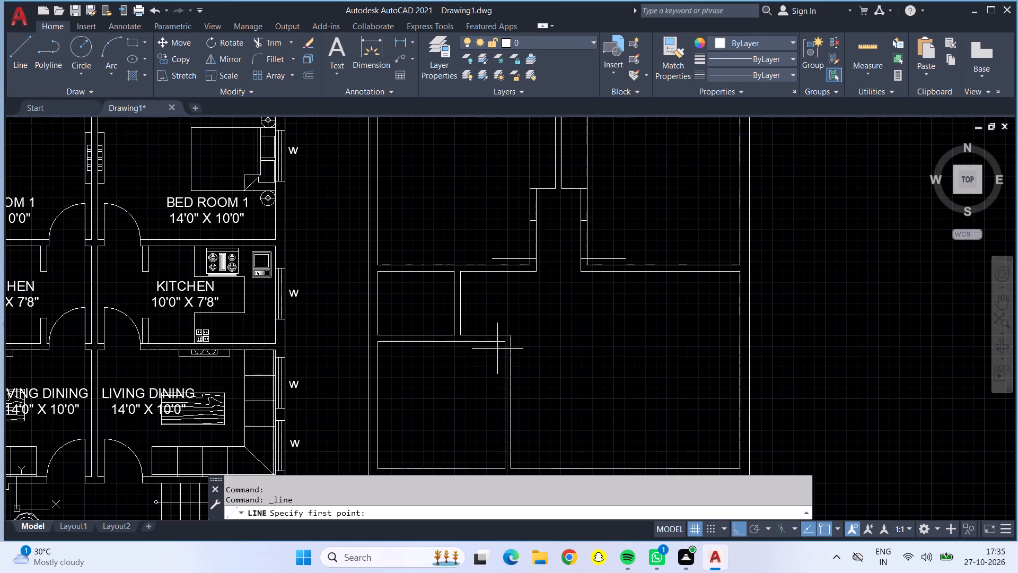
scroll(498, 343, "up", 1)
middle_click_drag(457, 369, 470, 312)
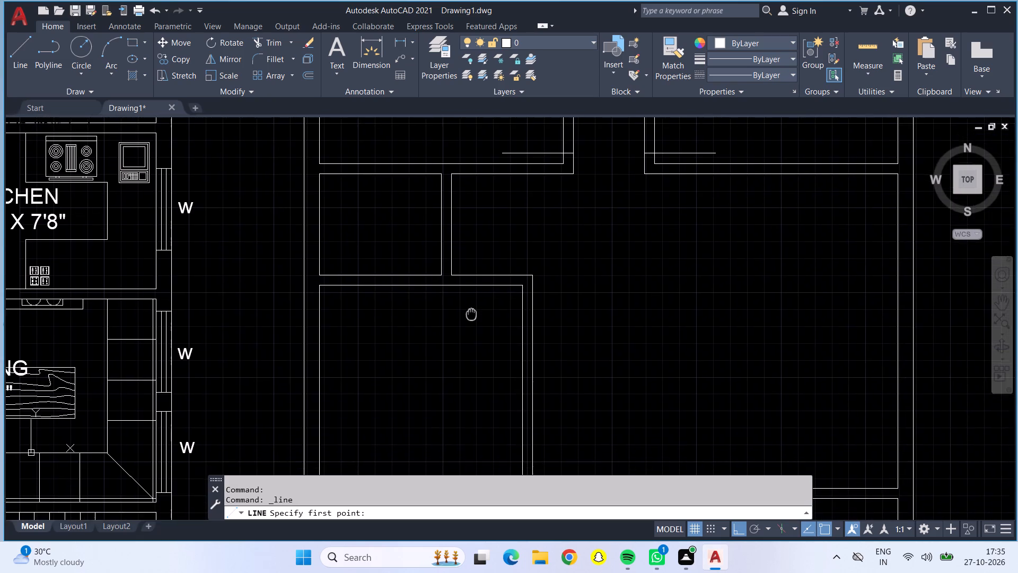
middle_click_drag(470, 312, 464, 306)
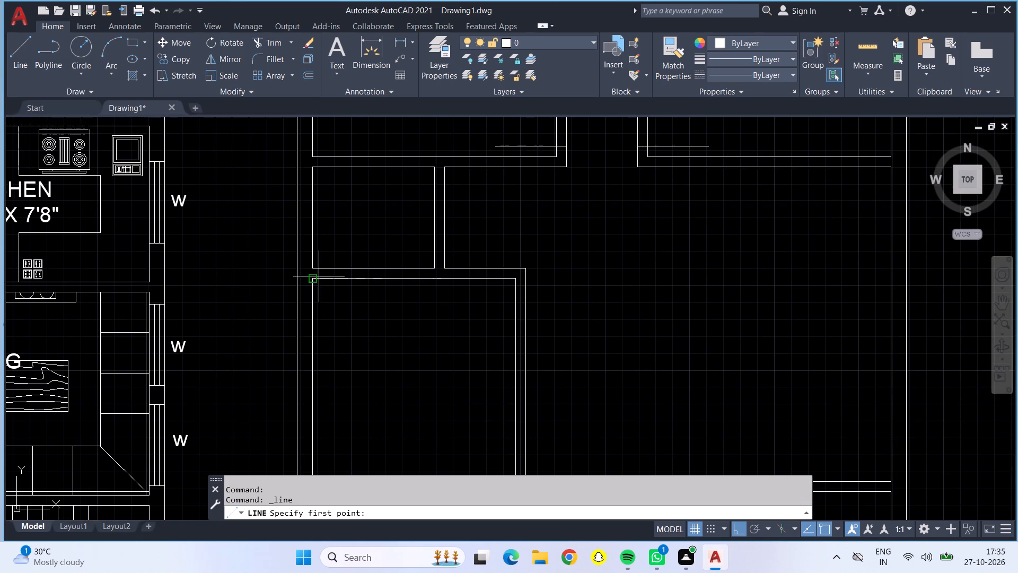
scroll(430, 259, "up", 1)
left_click(440, 273)
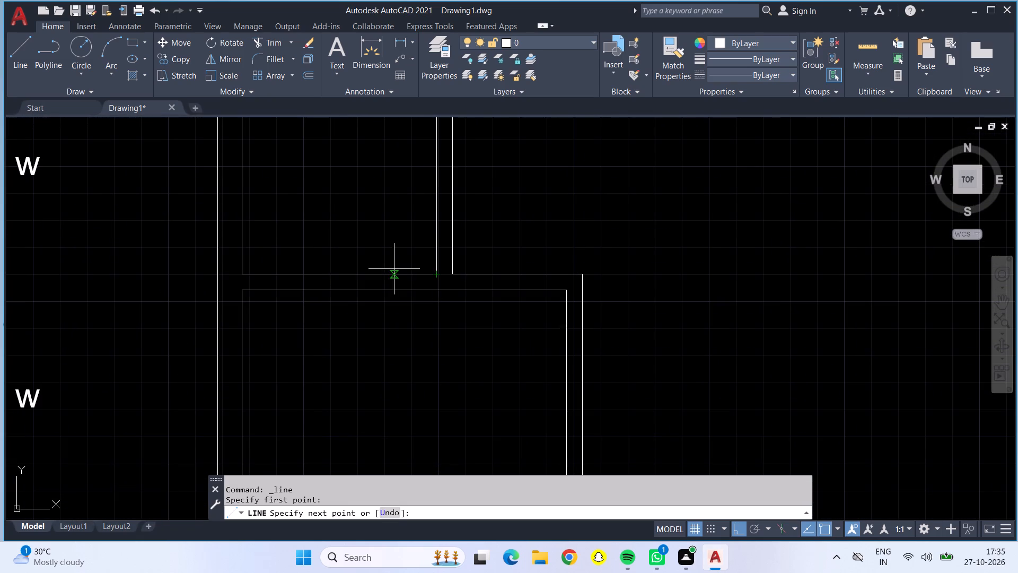
key("6")
key("shift+quotedbl")
key("Return")
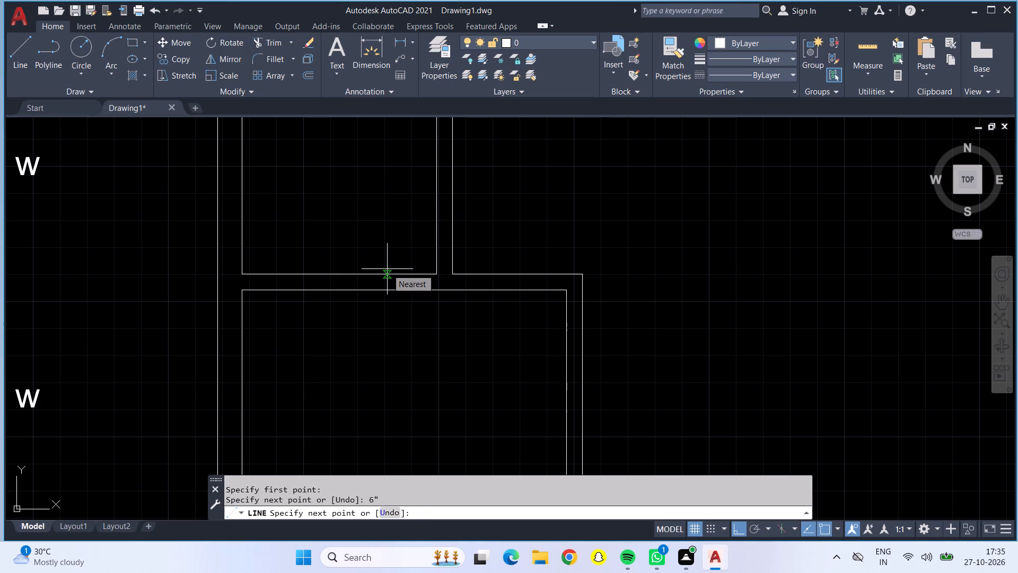
left_click(421, 292)
type("3'")
key("Return")
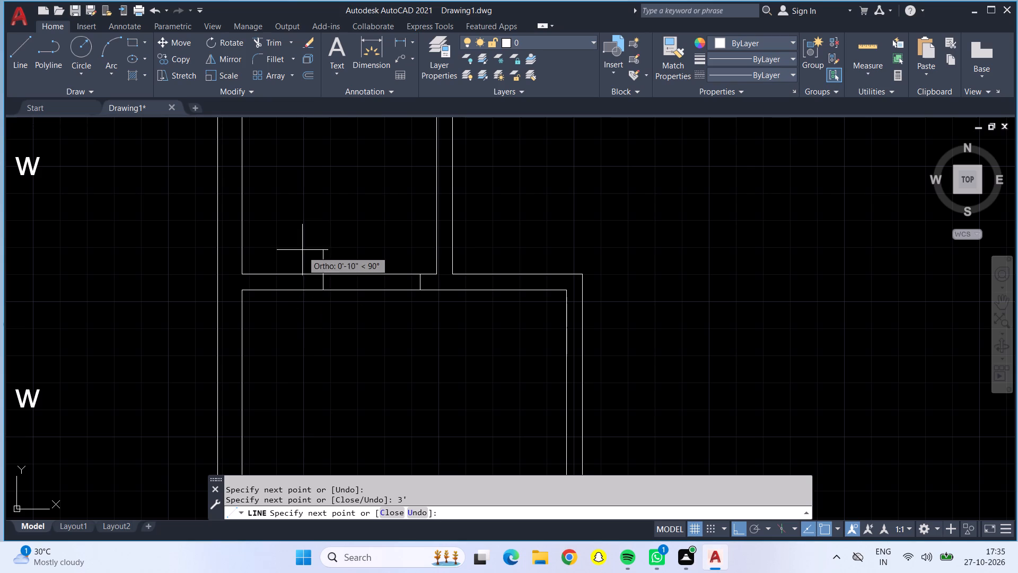
left_click_drag(321, 274, 344, 273)
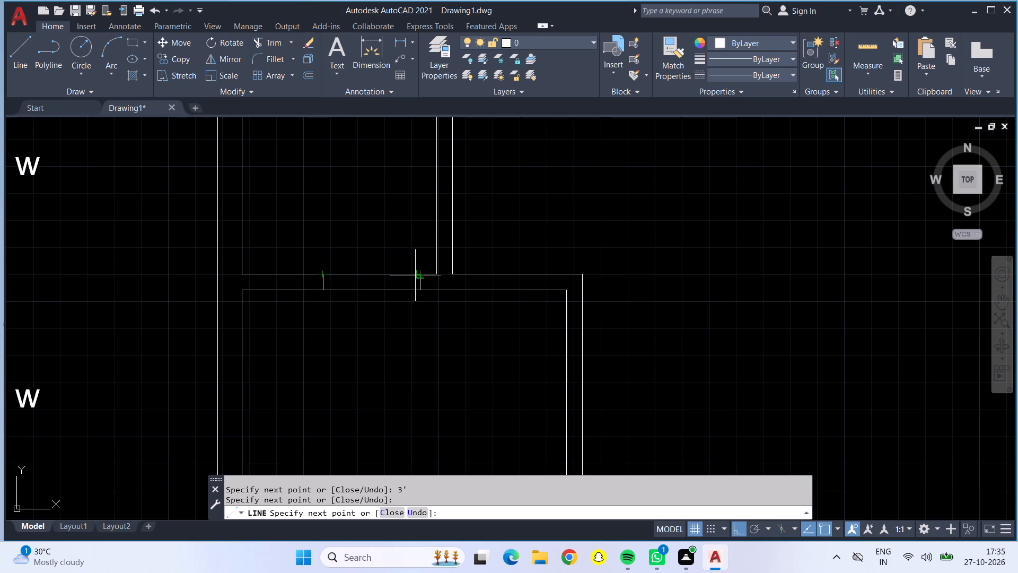
left_click(416, 275)
key("Escape")
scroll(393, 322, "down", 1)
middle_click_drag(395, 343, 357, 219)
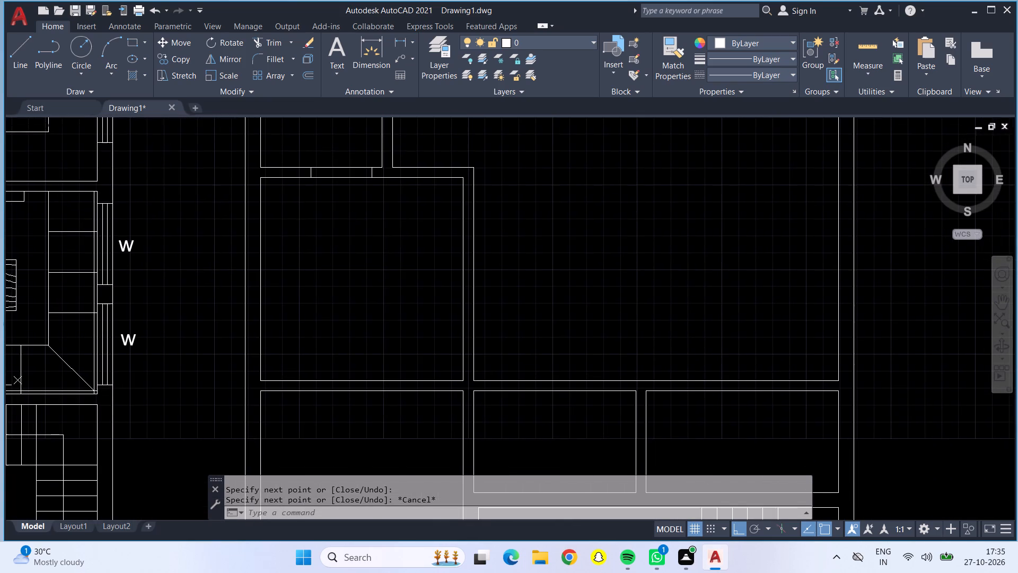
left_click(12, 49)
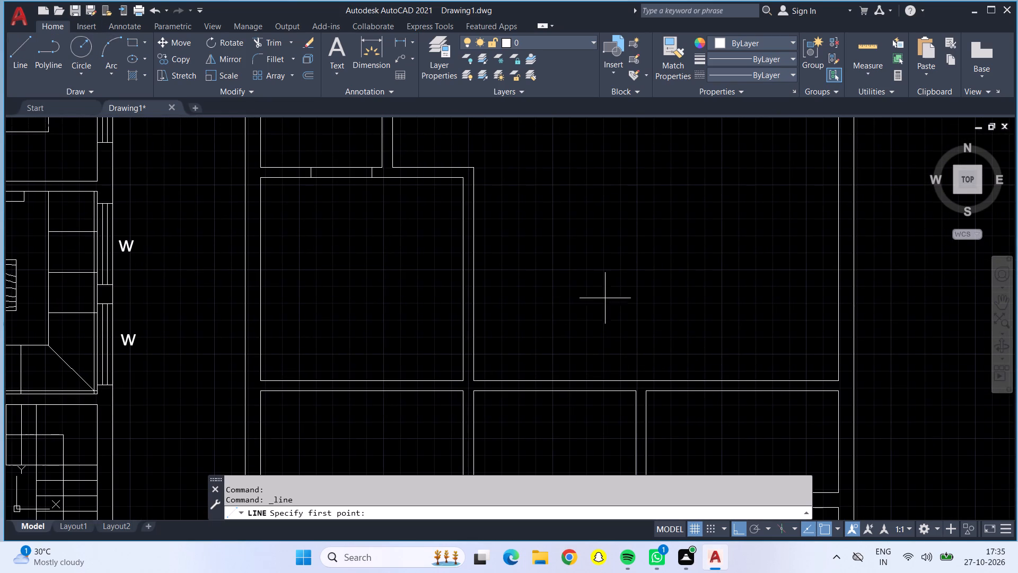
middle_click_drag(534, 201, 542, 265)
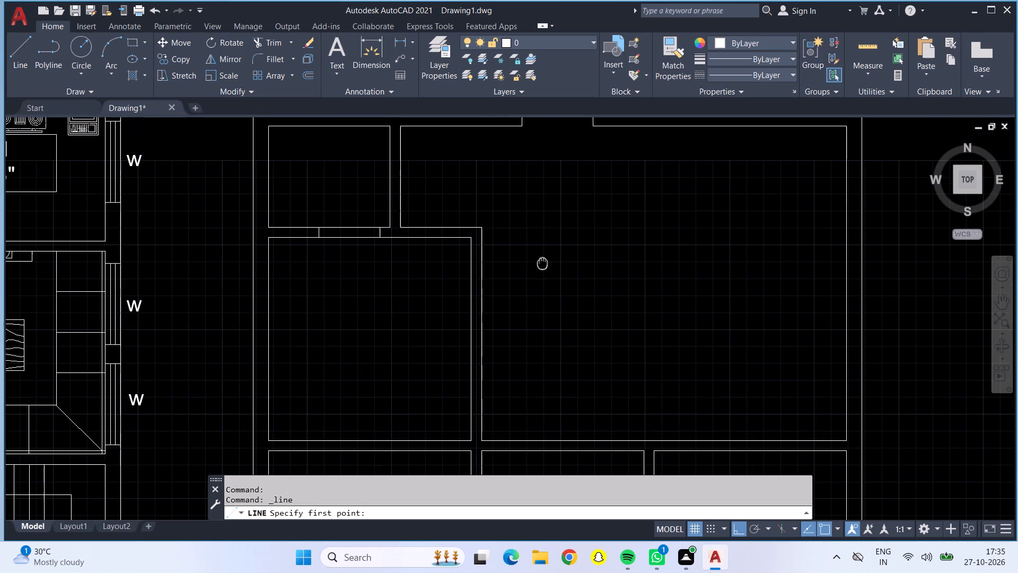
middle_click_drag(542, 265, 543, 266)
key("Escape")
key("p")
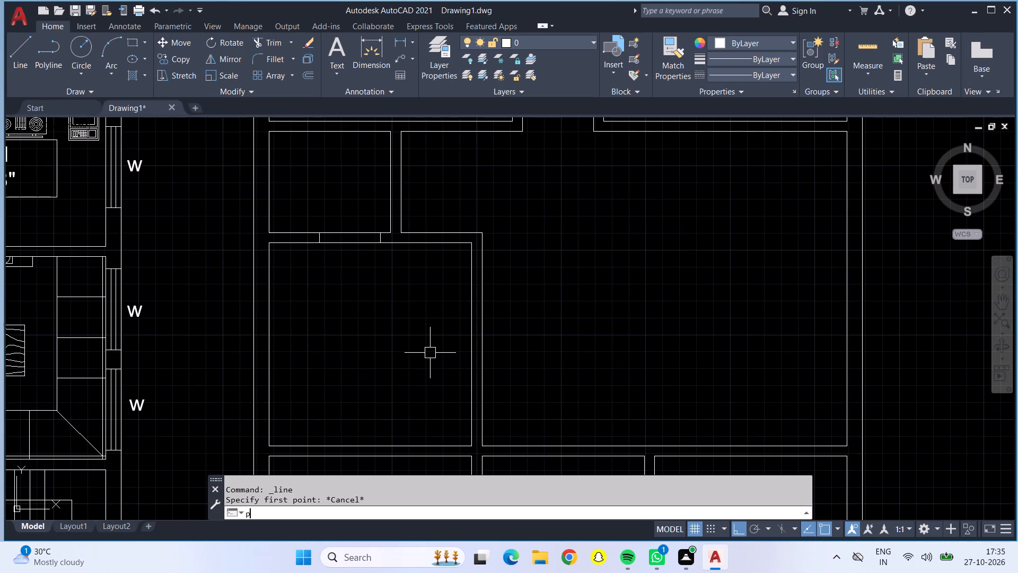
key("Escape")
Offset the left and lower inner wall lines 2'5" inward in the square room below the small left room.
key("o")
key("Return")
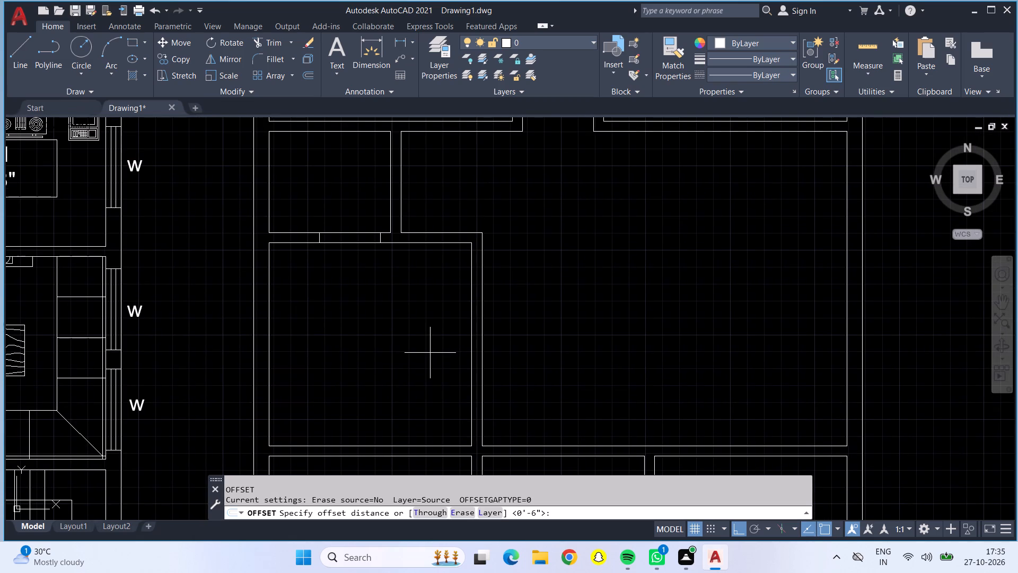
type("2'5\"")
key("Return")
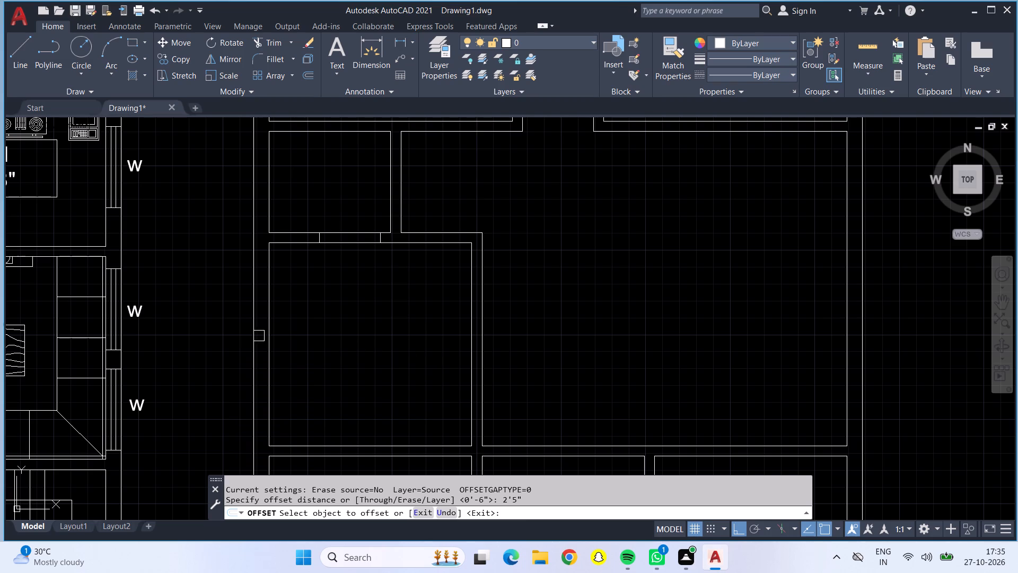
left_click(268, 341)
left_click(318, 354)
left_click(353, 445)
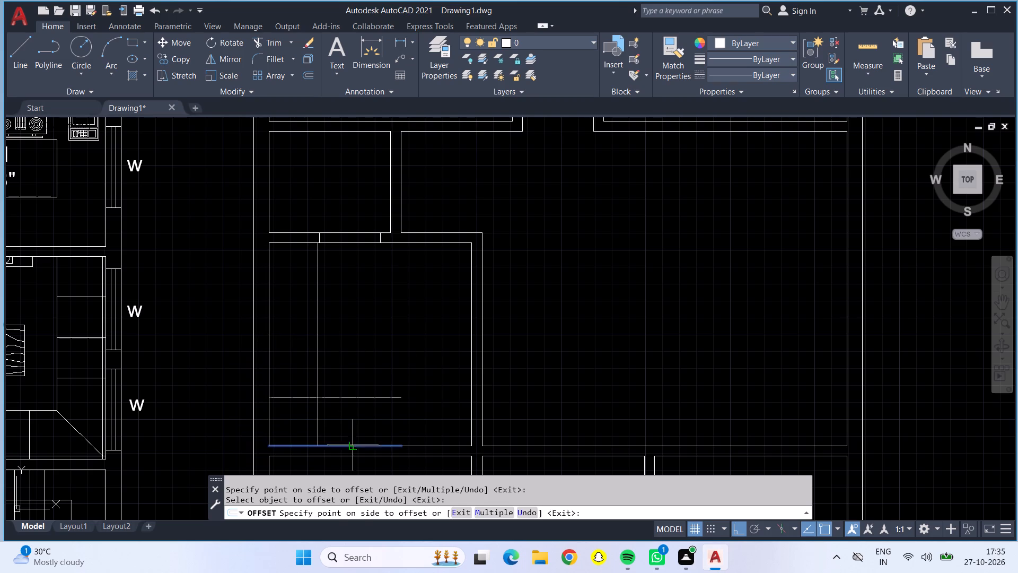
left_click(366, 401)
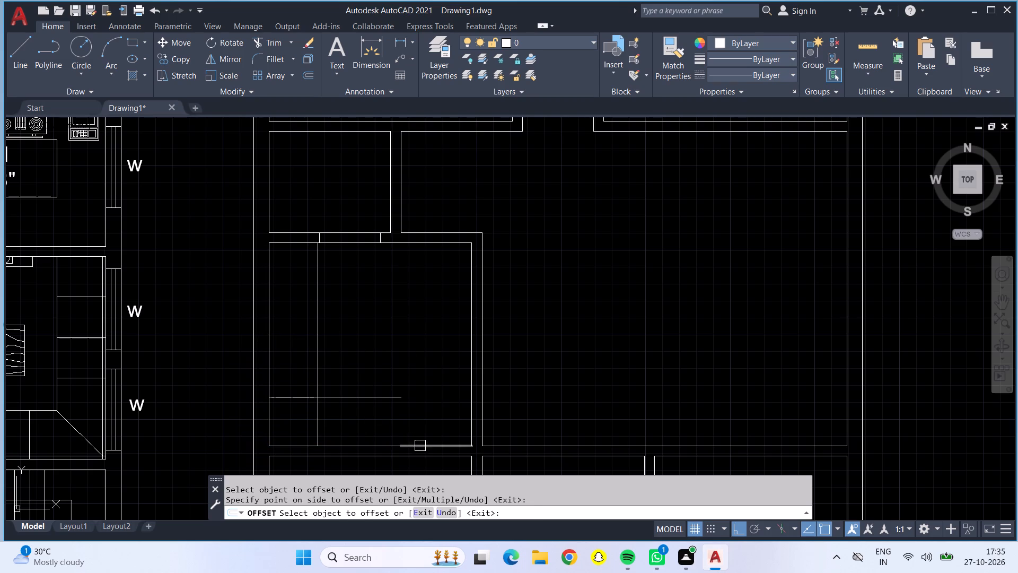
left_click(420, 446)
left_click(427, 414)
key("Escape")
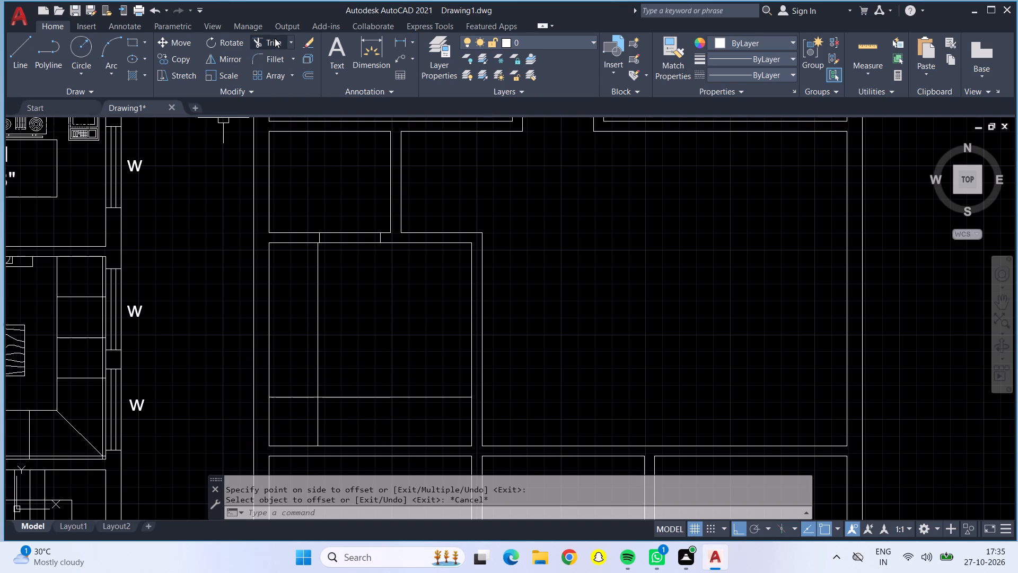
Trim the overlapping ends of the two offset lines at their lower left crossing to form an L-shaped counter edge.
left_click(275, 38)
left_click(304, 397)
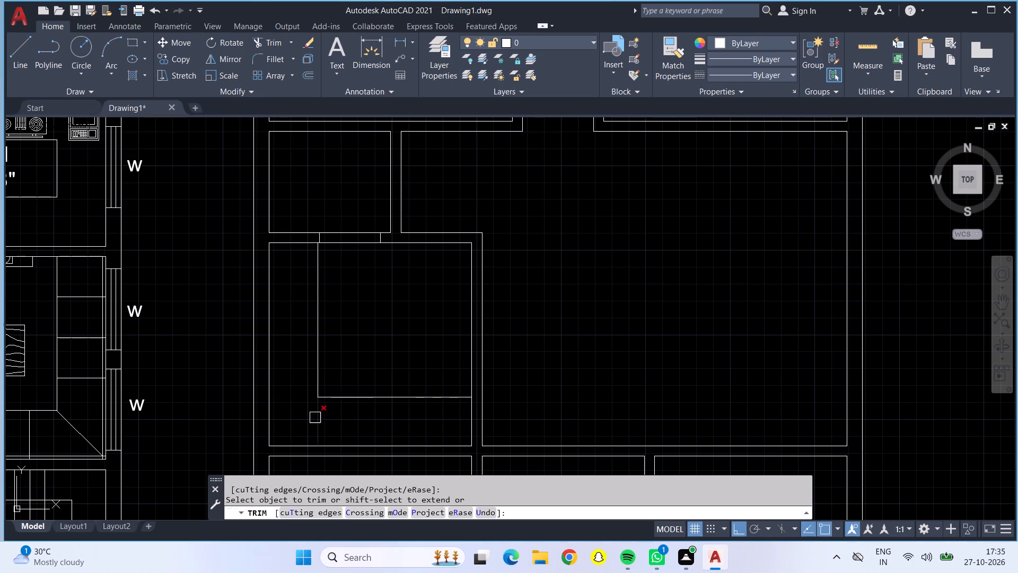
left_click(315, 418)
key("Escape")
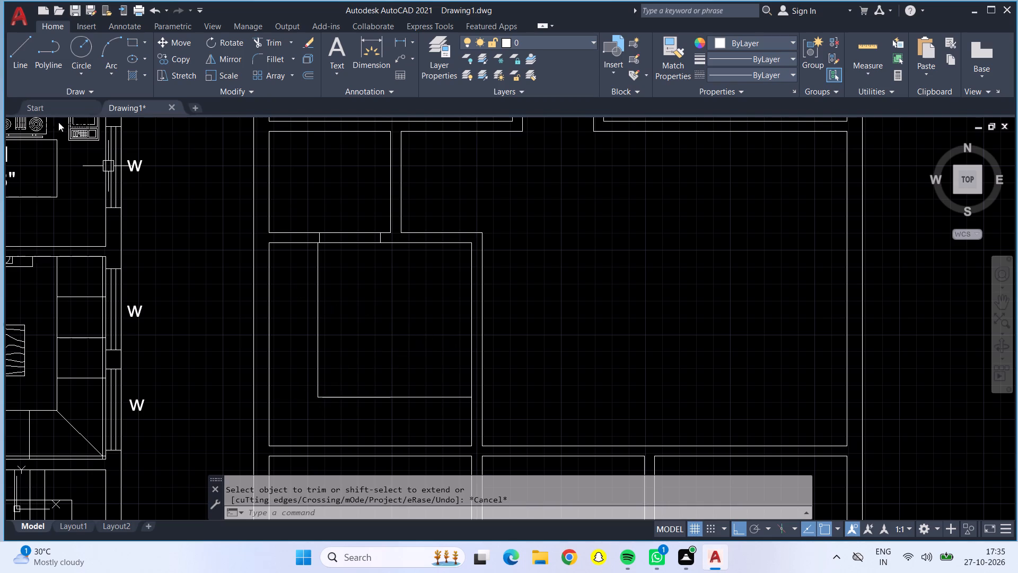
Mark a 4' opening with jamb lines in the right wall of the square counter room, 6" below its upper right inner corner.
left_click_drag(22, 46, 55, 57)
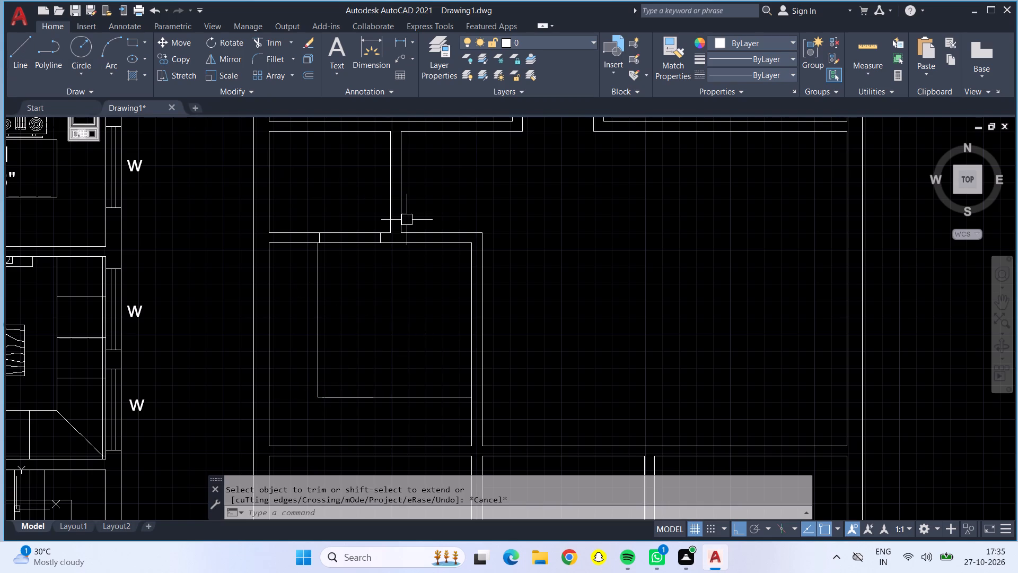
left_click(23, 58)
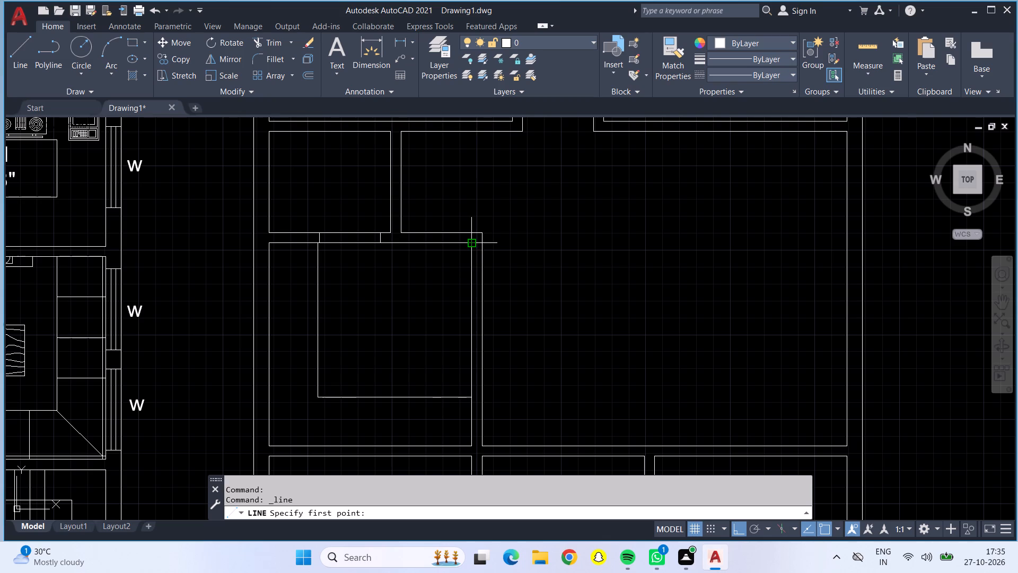
left_click(470, 243)
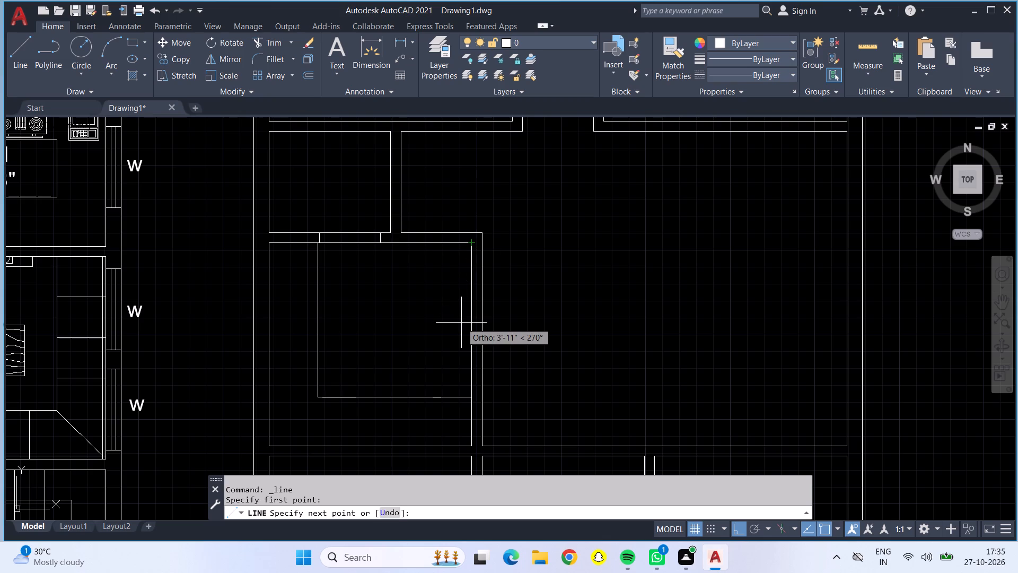
key("6")
key("shift+quotedbl")
key("Return")
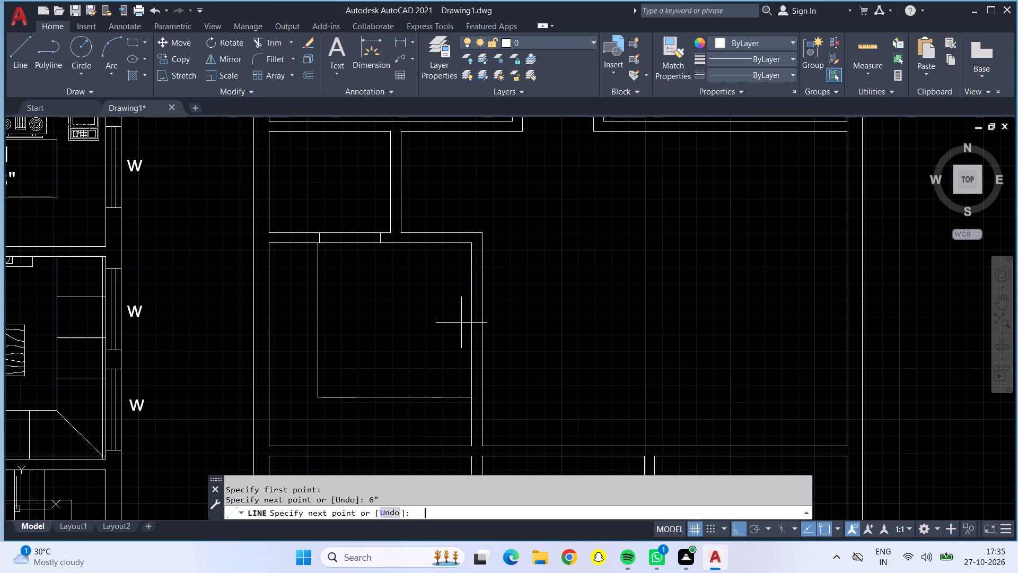
left_click(482, 252)
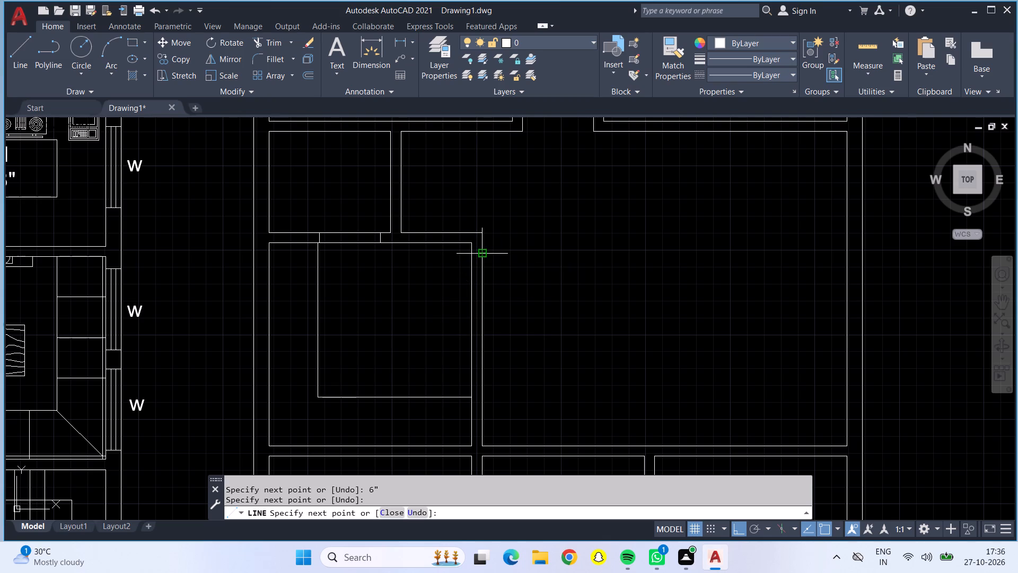
type("4'")
key("Return")
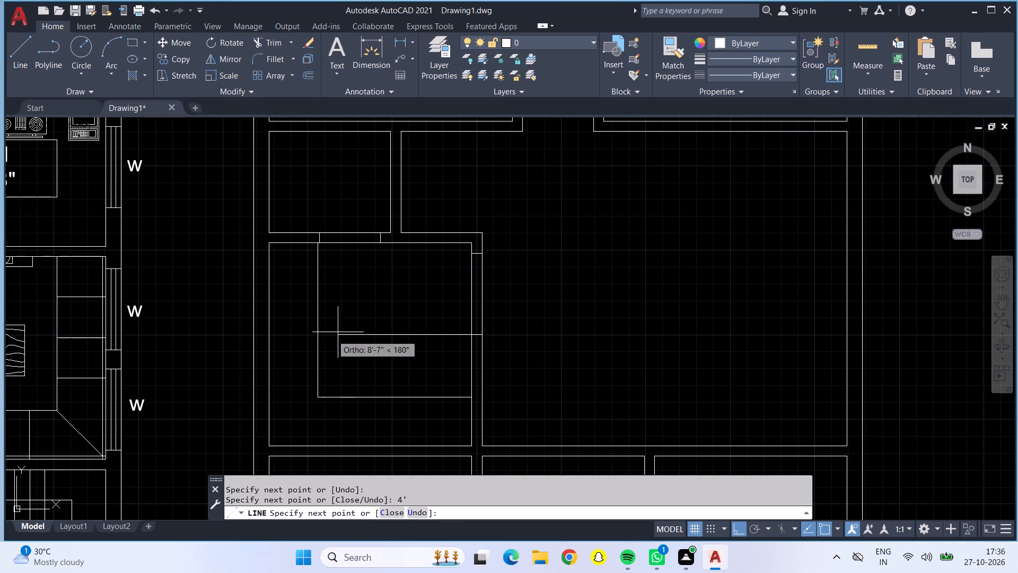
left_click(475, 335)
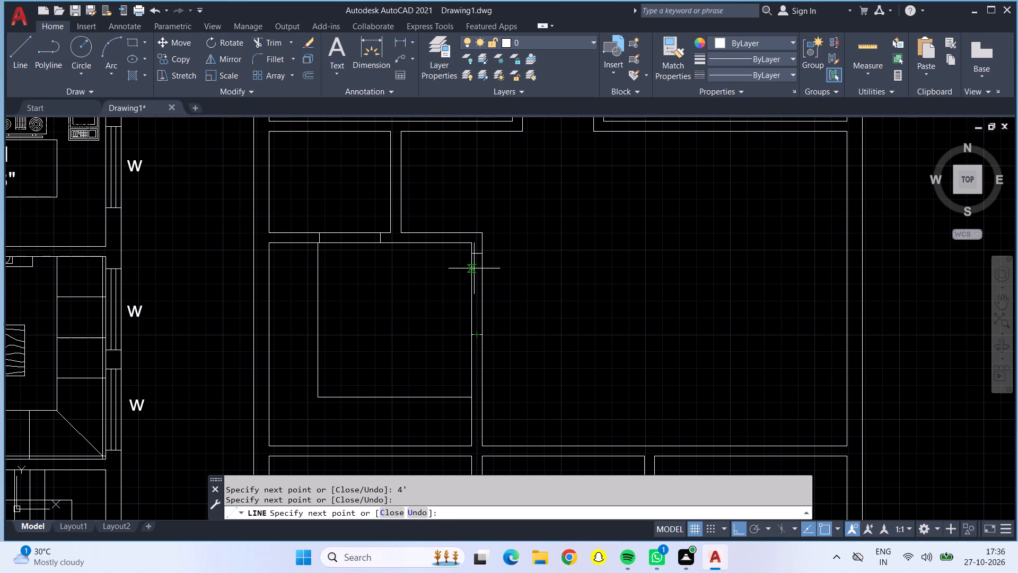
left_click(472, 255)
key("Escape")
Mark a 2'5" door opening with jamb lines in the small middle room's upper wall, 6" from its upper right inner corner.
scroll(494, 274, "down", 1)
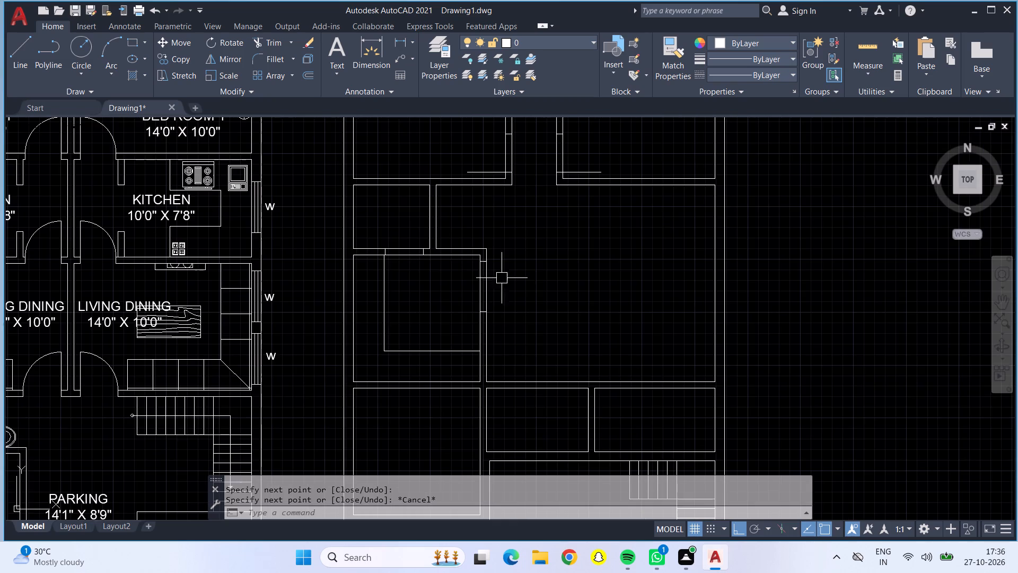
middle_click_drag(516, 285, 269, 275)
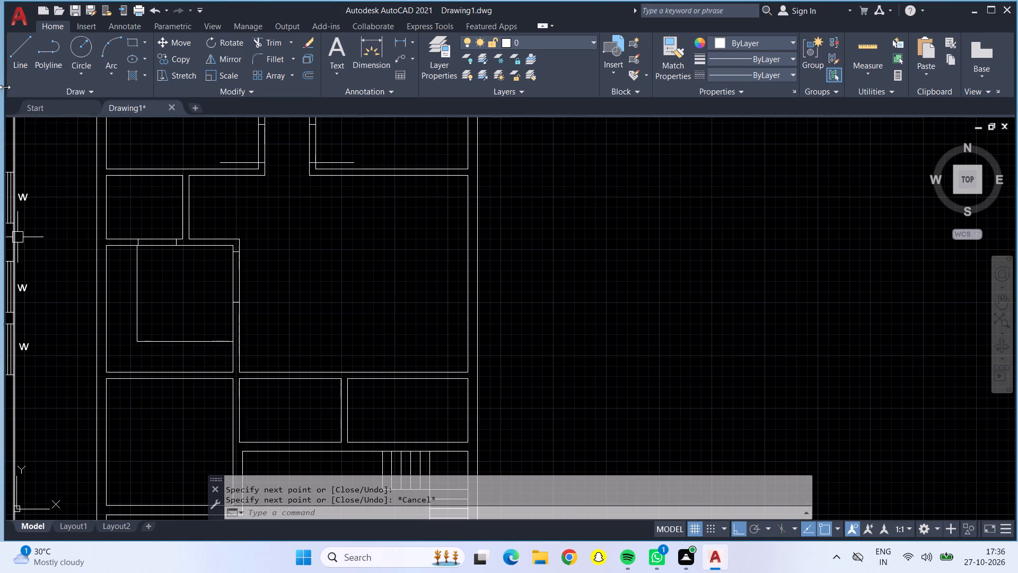
left_click(27, 58)
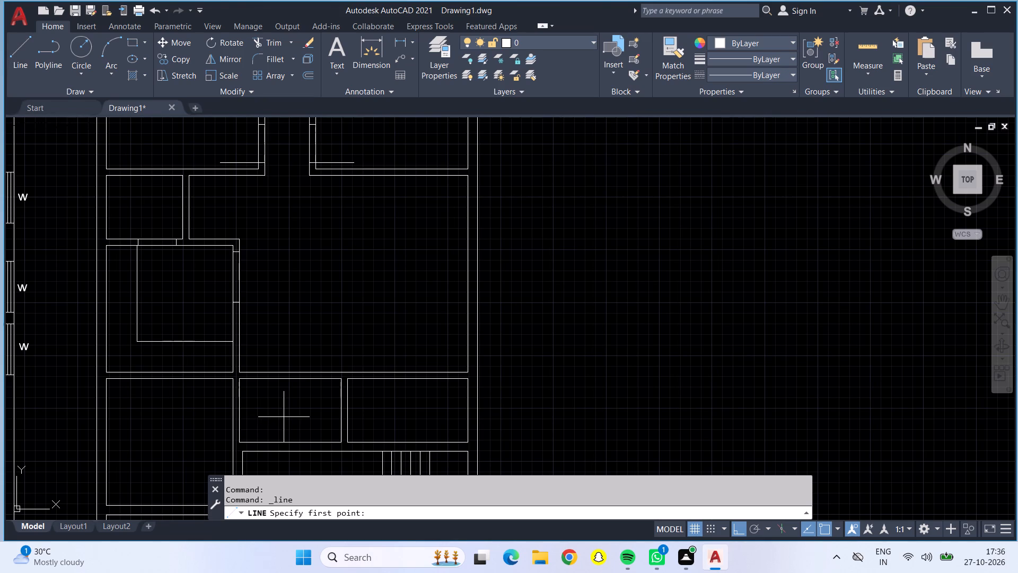
middle_click_drag(284, 417, 313, 366)
scroll(286, 381, "up", 3)
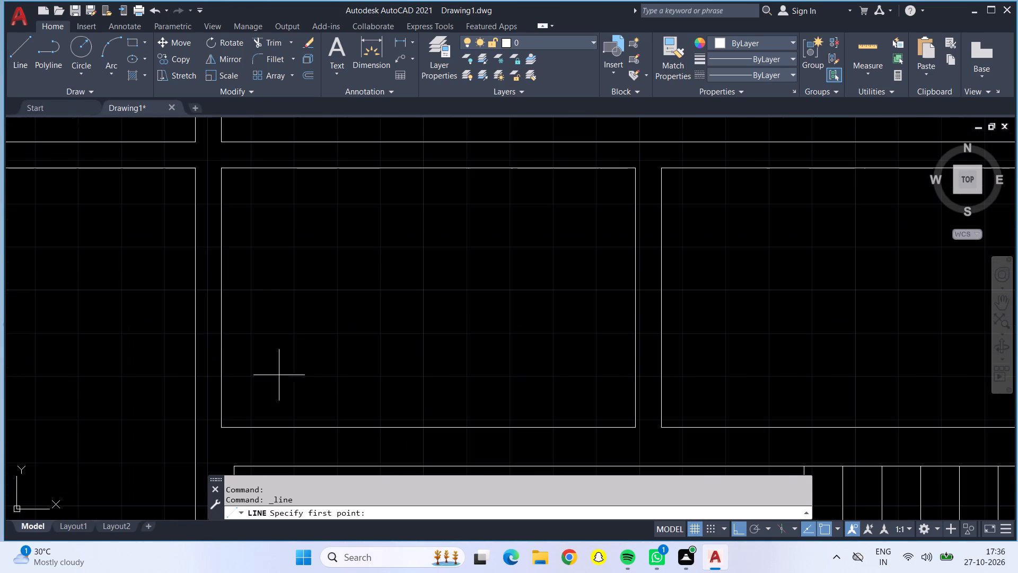
scroll(277, 319, "down", 1)
middle_click_drag(277, 320, 288, 344)
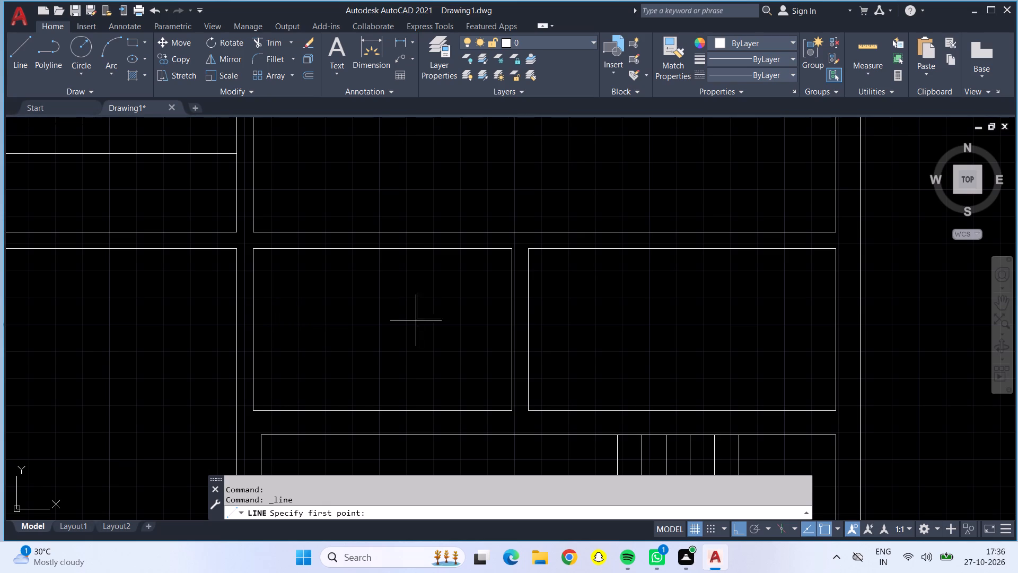
middle_click_drag(373, 316, 335, 277)
scroll(344, 269, "down", 1)
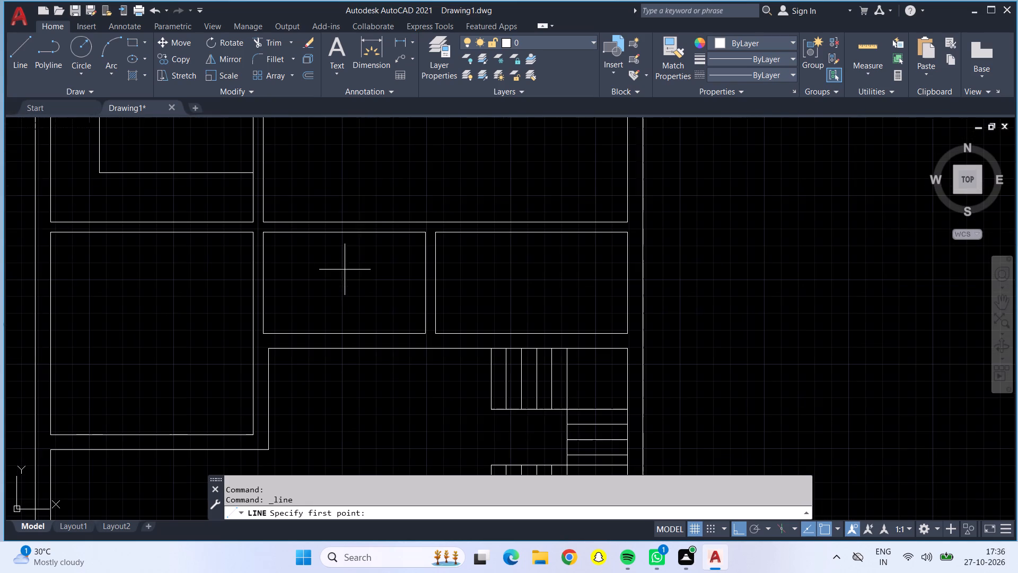
middle_click_drag(350, 290, 369, 297)
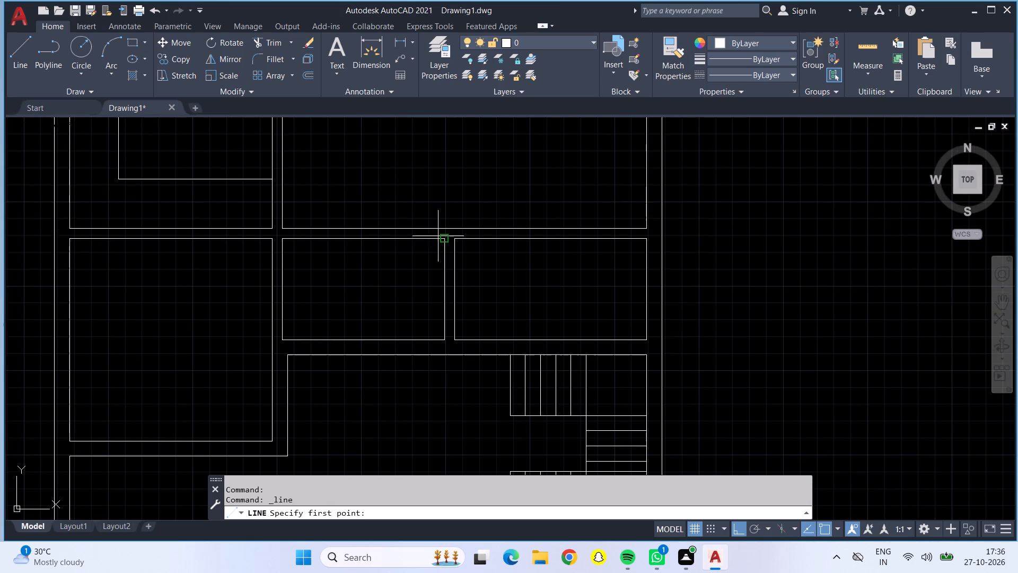
scroll(439, 244, "up", 2)
left_click(451, 229)
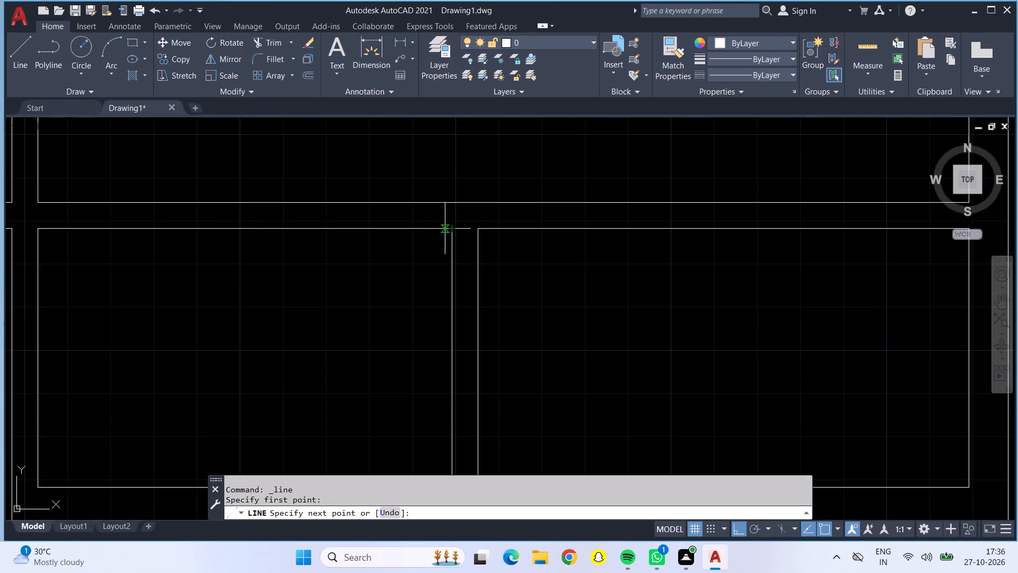
key("6")
key("shift+quotedbl")
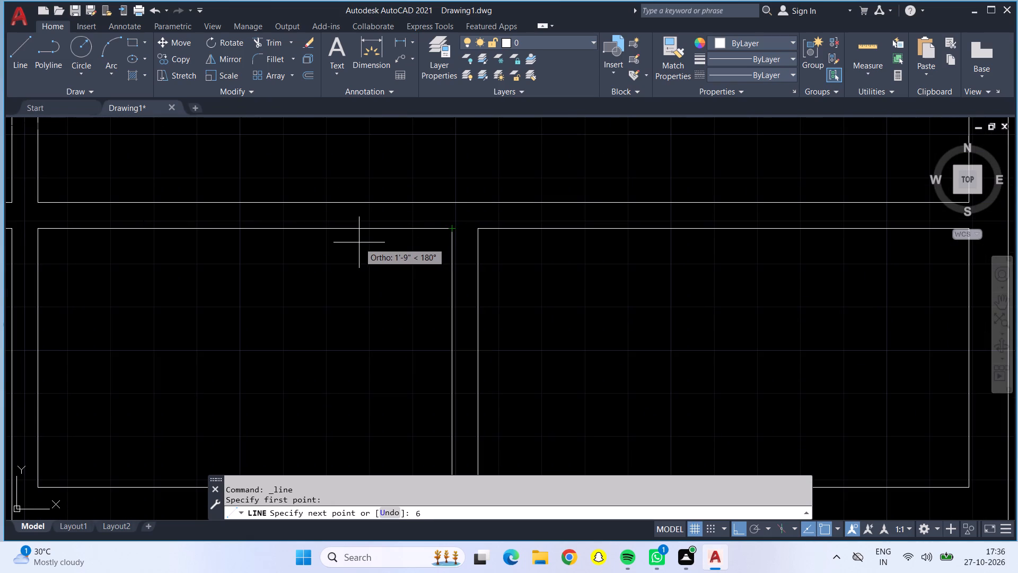
key("Return")
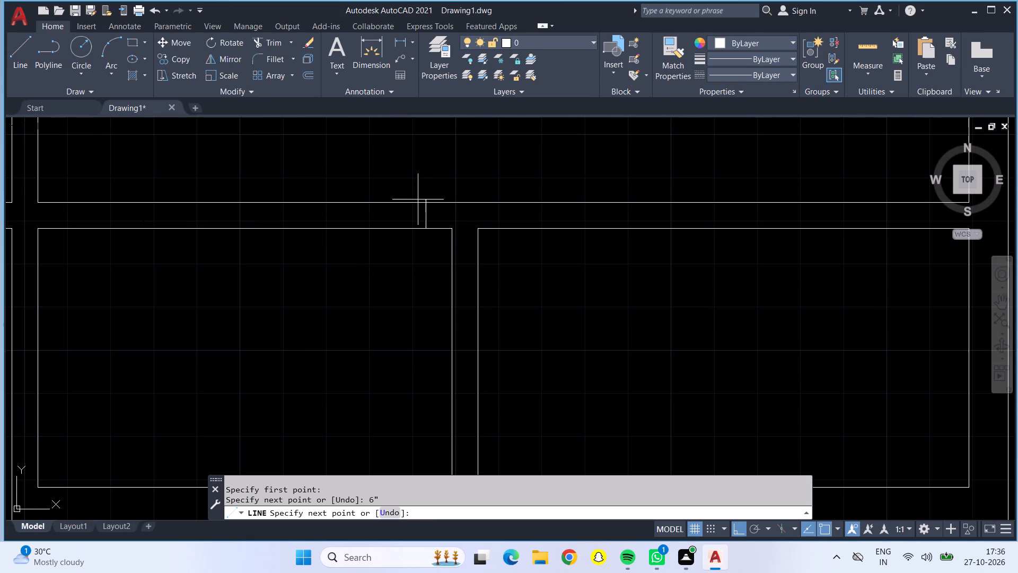
left_click_drag(427, 202, 419, 203)
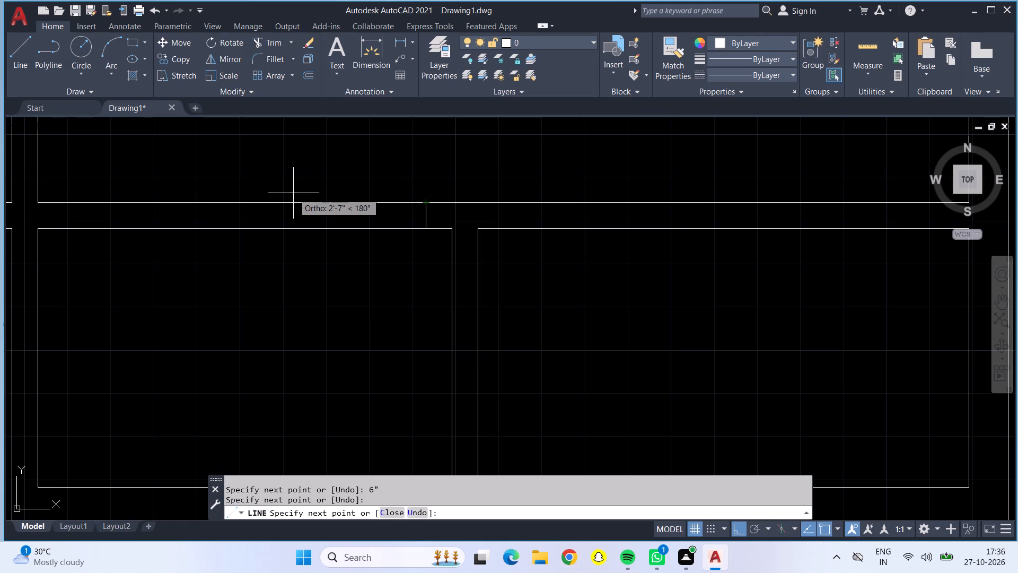
type("2'5")
key("shift+quotedbl")
key("Return")
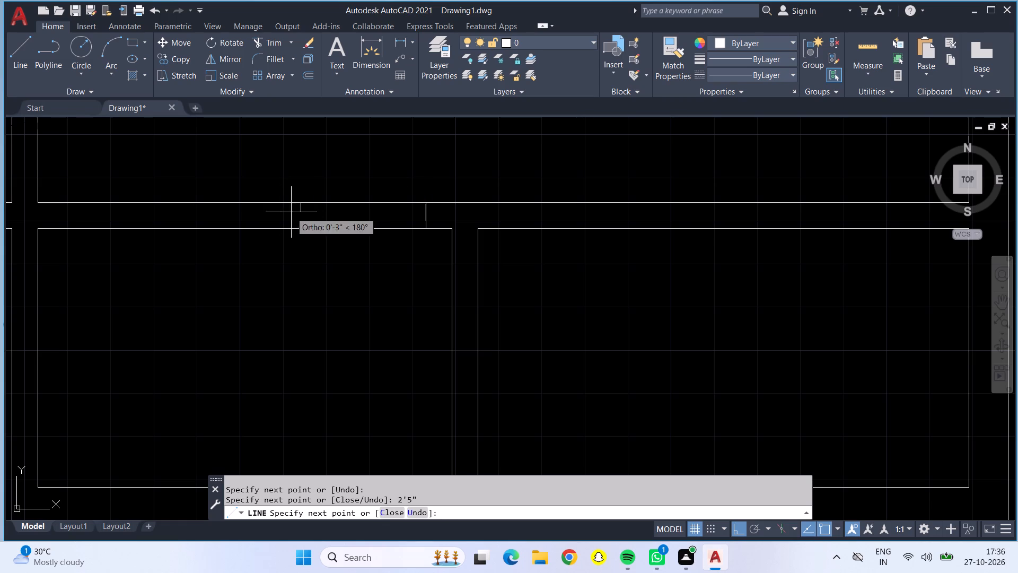
left_click(303, 228)
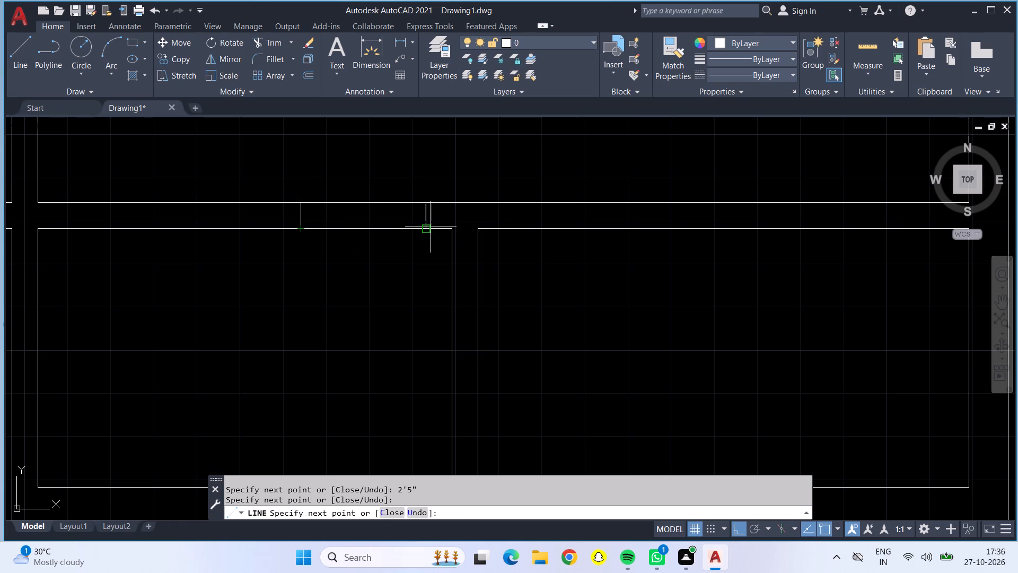
Draw a 2'5" vertical door leaf line from the opening's right jamb down into the small middle room.
left_click_drag(425, 227, 424, 232)
type("2'5\"")
key("Return")
key("Escape")
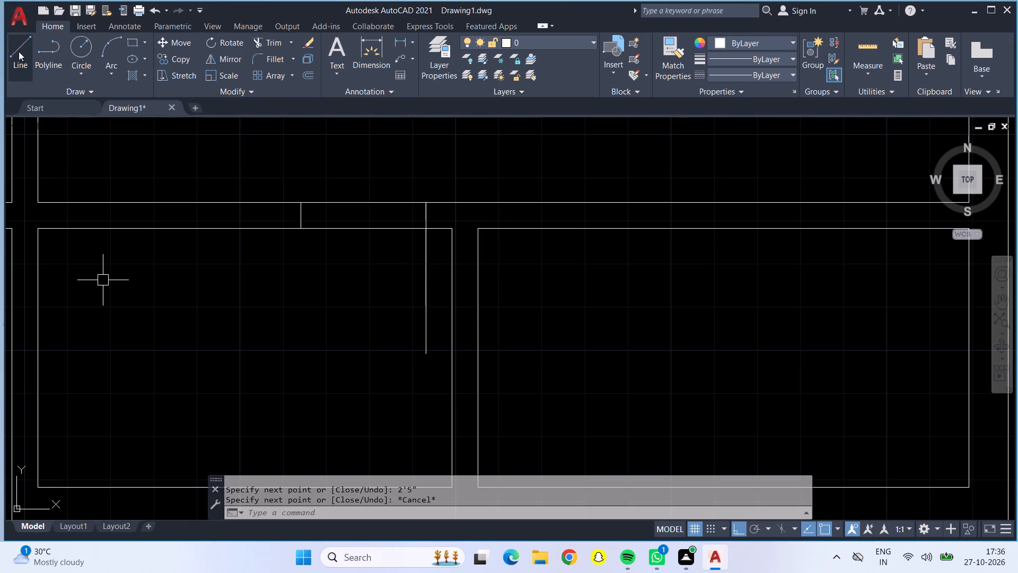
Mark a 3' door opening with jamb lines in the lower left room's right wall, 6" below its upper right inner corner.
left_click(19, 55)
scroll(131, 245, "down", 1)
middle_click_drag(136, 268, 407, 297)
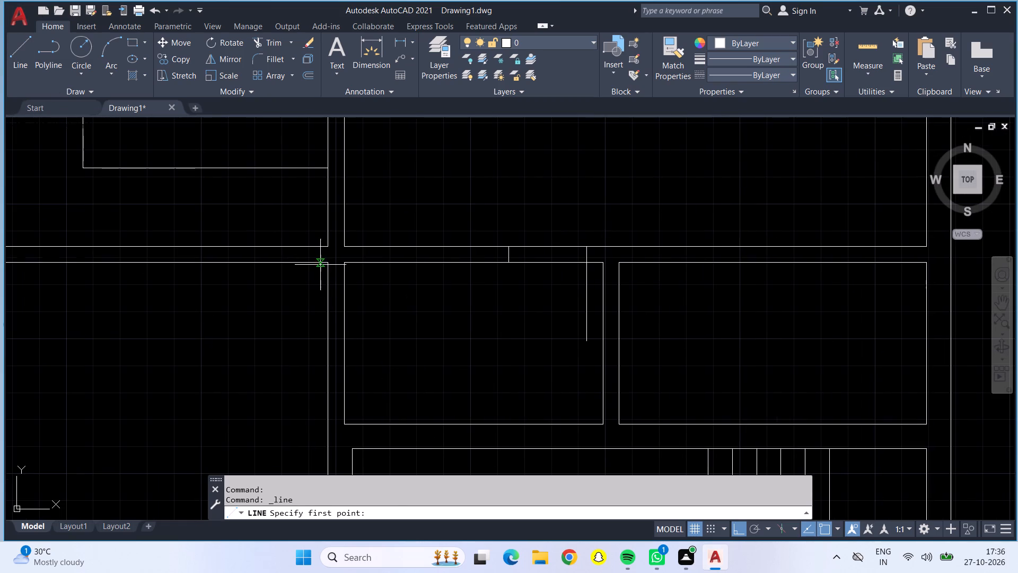
left_click(333, 264)
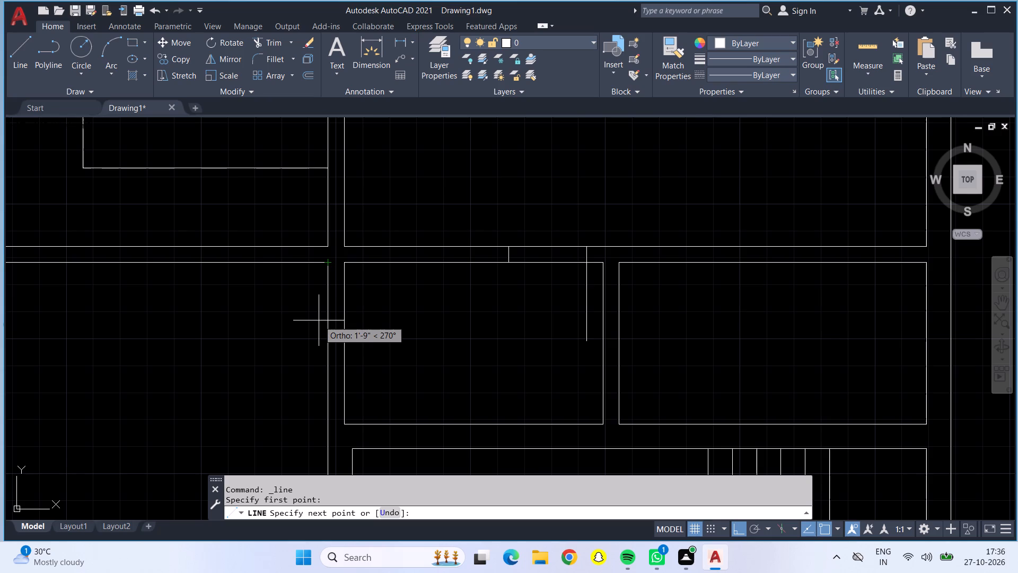
key("6")
key("shift+quotedbl")
key("Return")
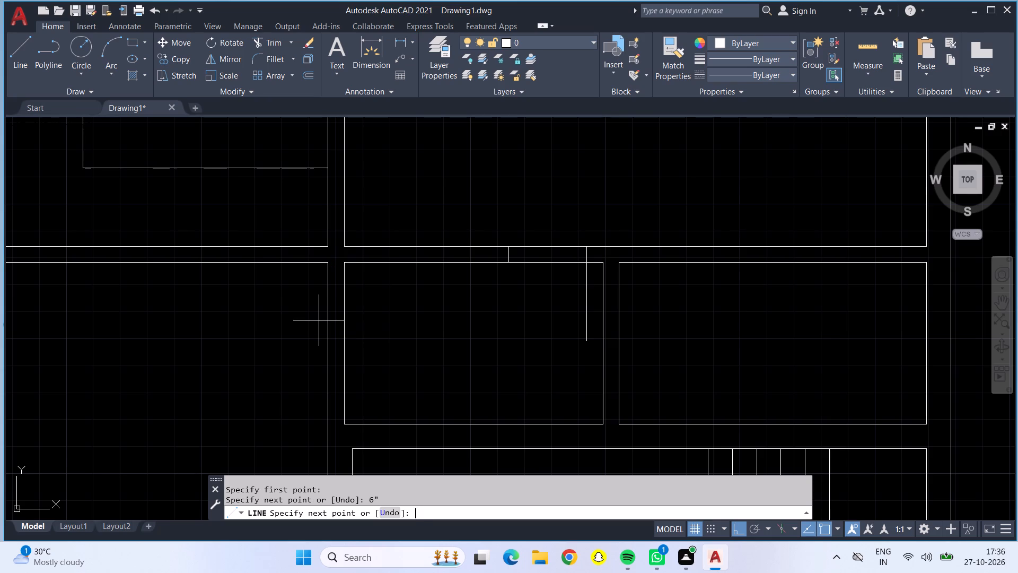
left_click(343, 279)
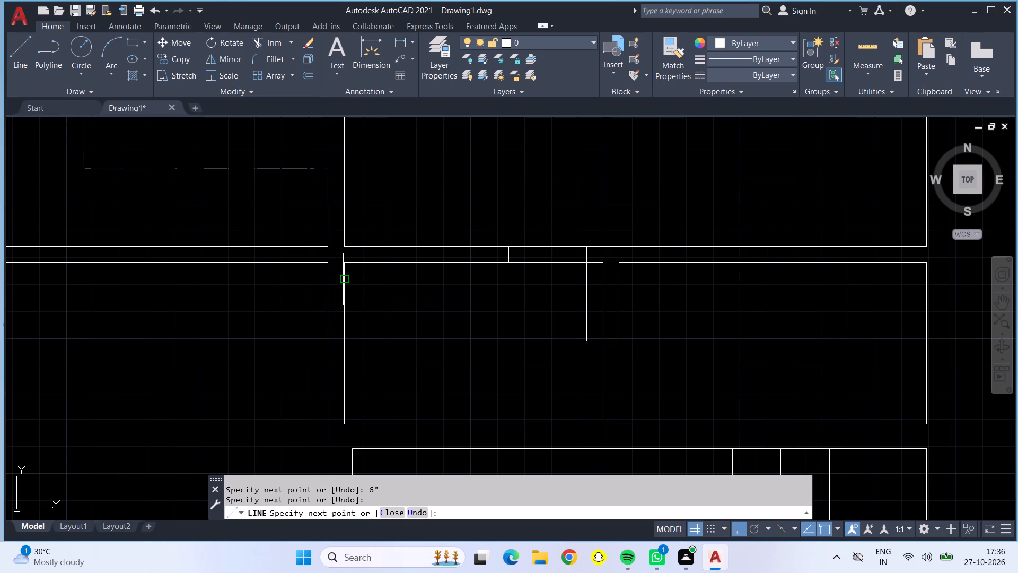
type("3'")
key("Return")
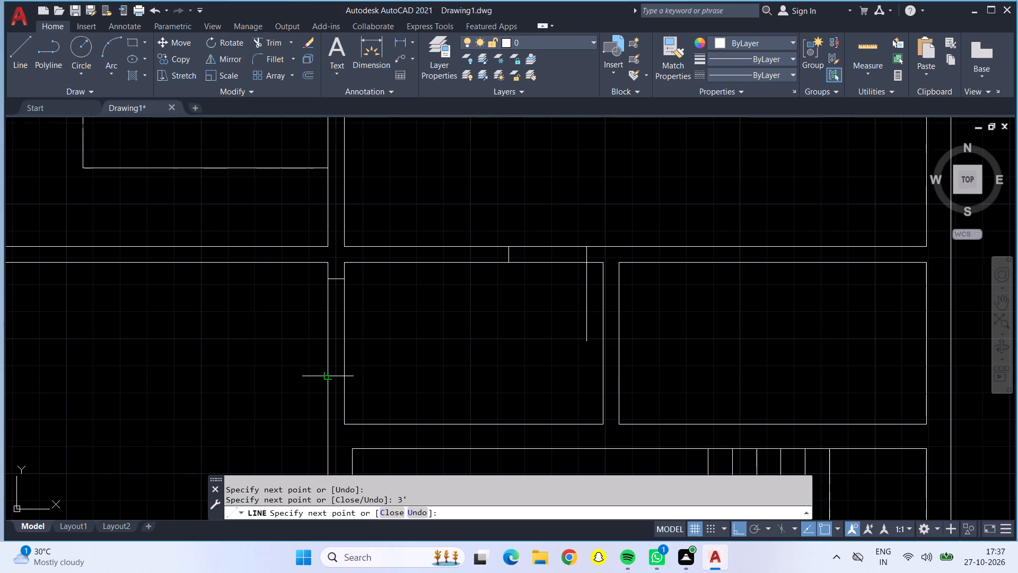
left_click_drag(330, 379, 330, 370)
Draw a 3' horizontal door leaf line from the opening's upper jamb into the lower left room.
left_click(327, 278)
type("3'")
key("Return")
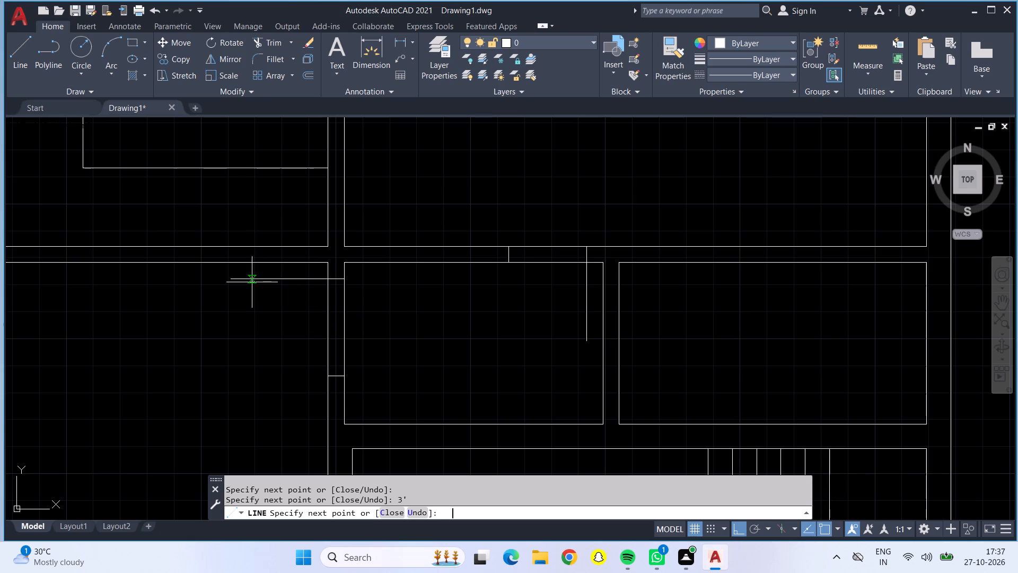
key("Escape")
Mark a 4' door opening with jamb lines in the small middle room's lower wall, 10" from its lower left inner corner.
scroll(408, 296, "down", 1)
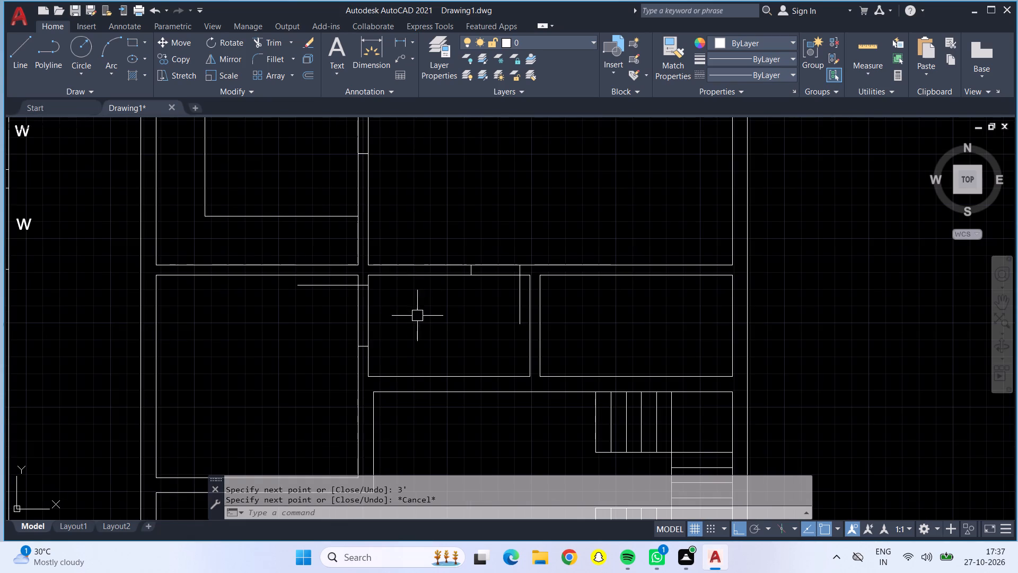
middle_click_drag(419, 316, 384, 273)
left_click(7, 56)
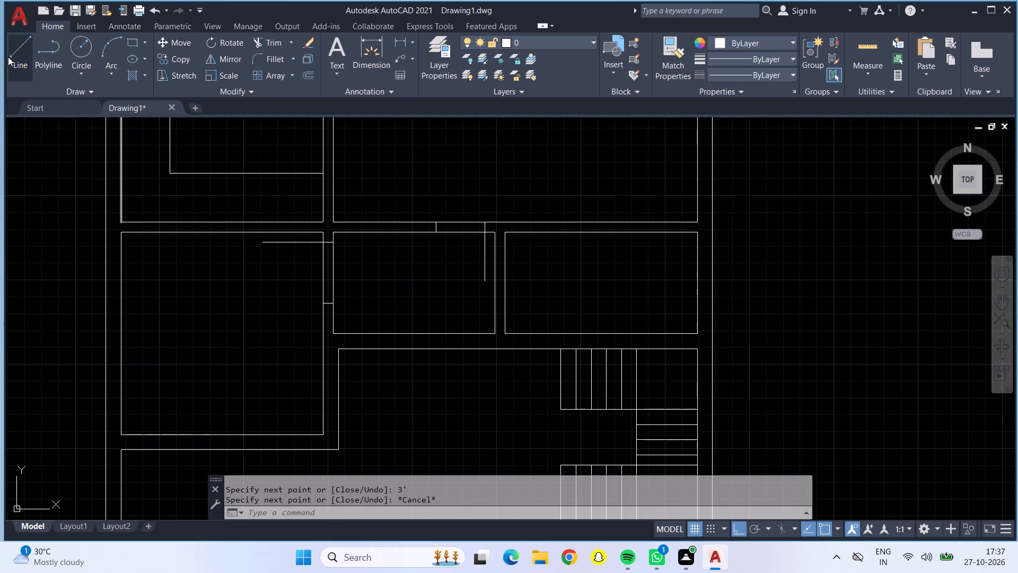
left_click(22, 52)
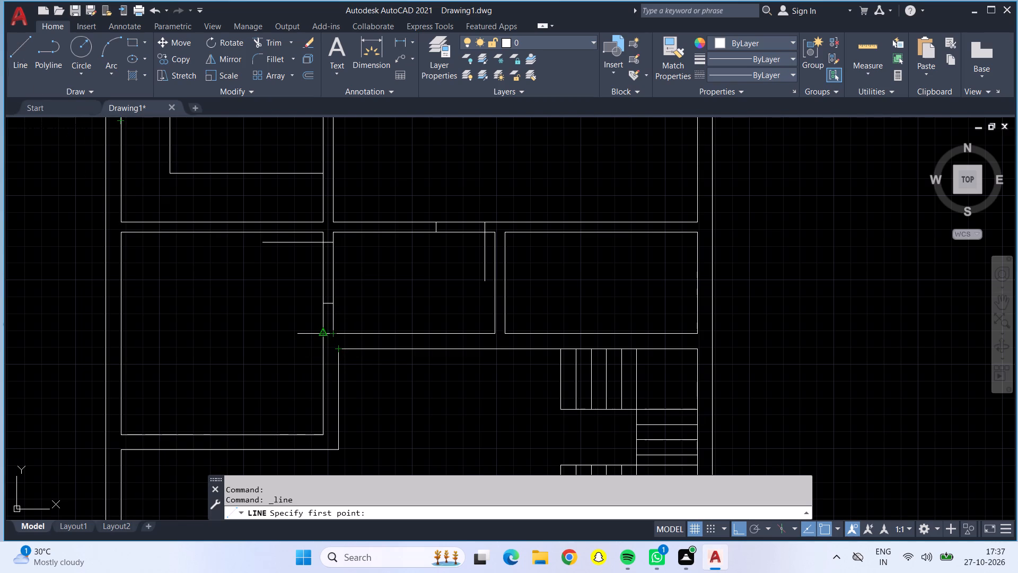
scroll(321, 331, "up", 1)
left_click(340, 335)
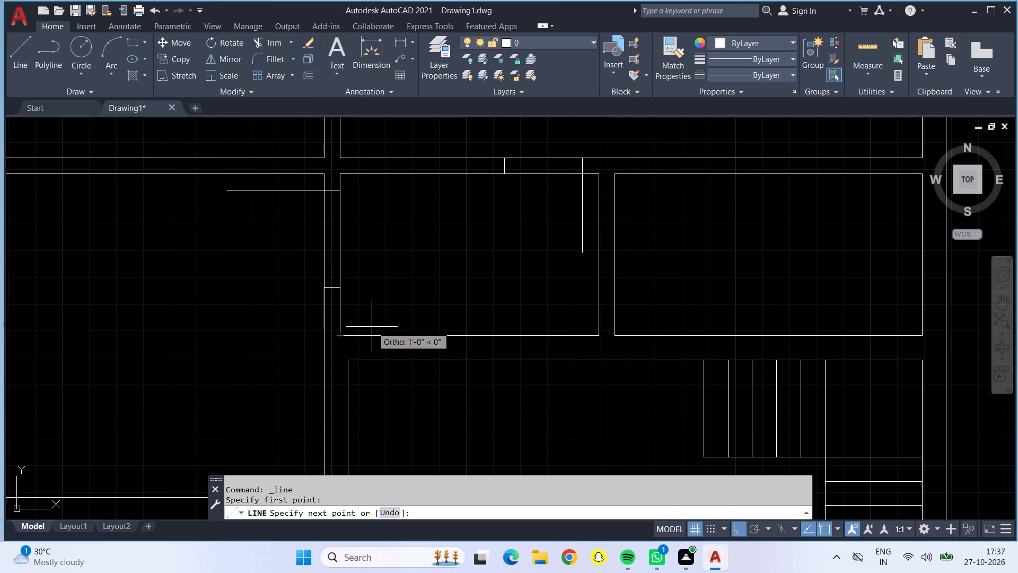
type("10")
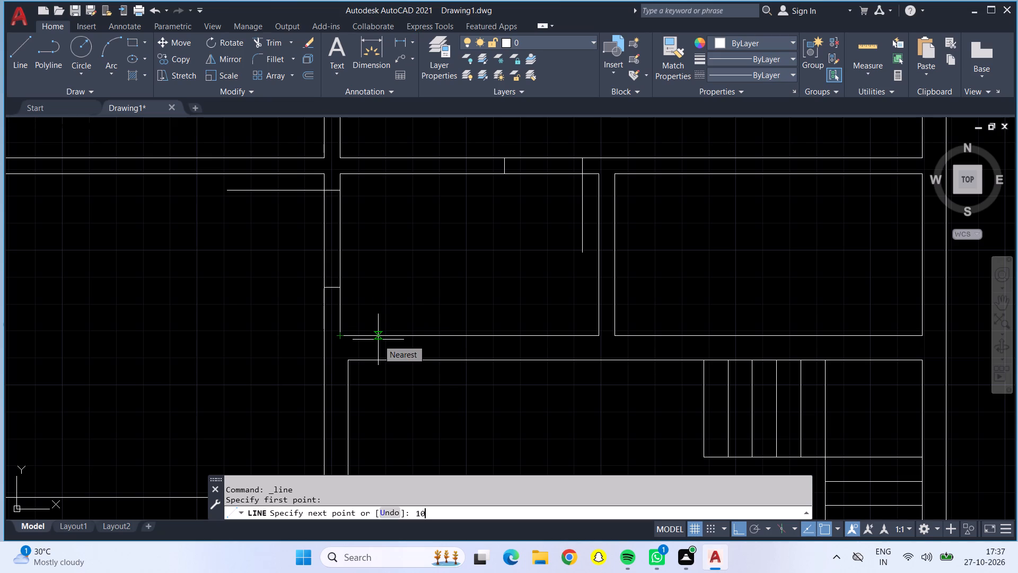
key("shift+quotedbl")
key("Return")
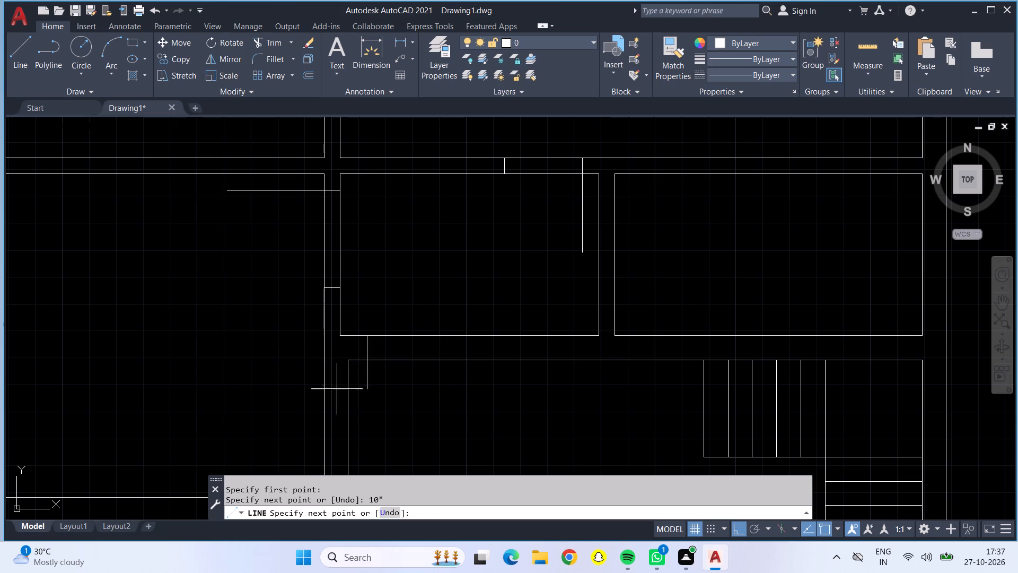
left_click(368, 360)
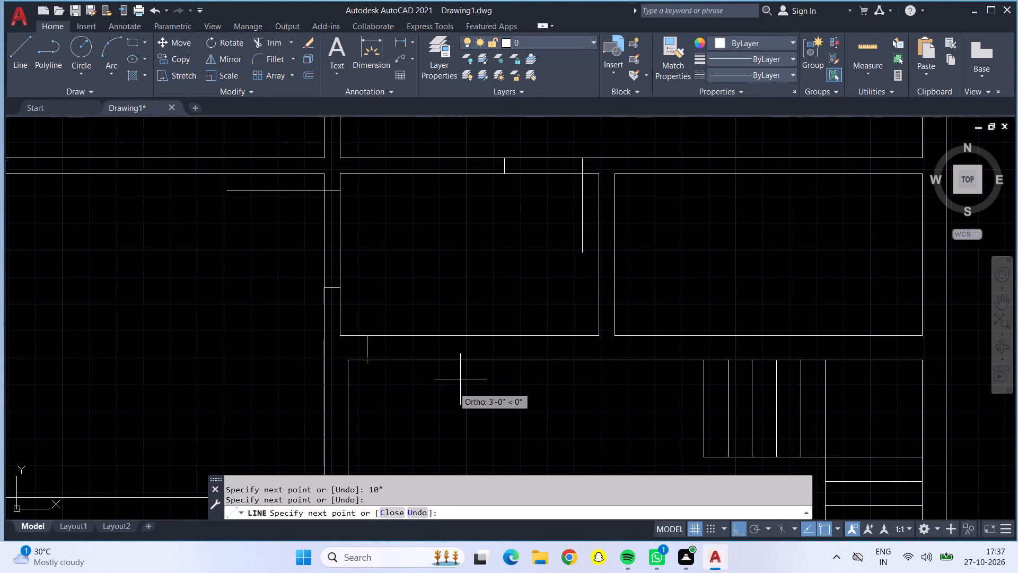
type("3'")
key("Return")
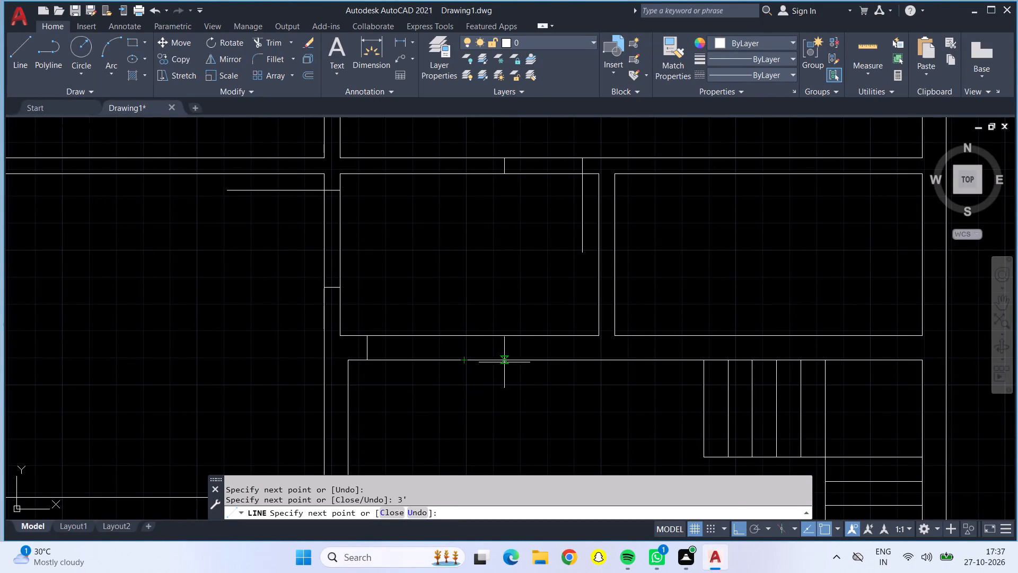
type("1'")
key("Return")
left_click(498, 335)
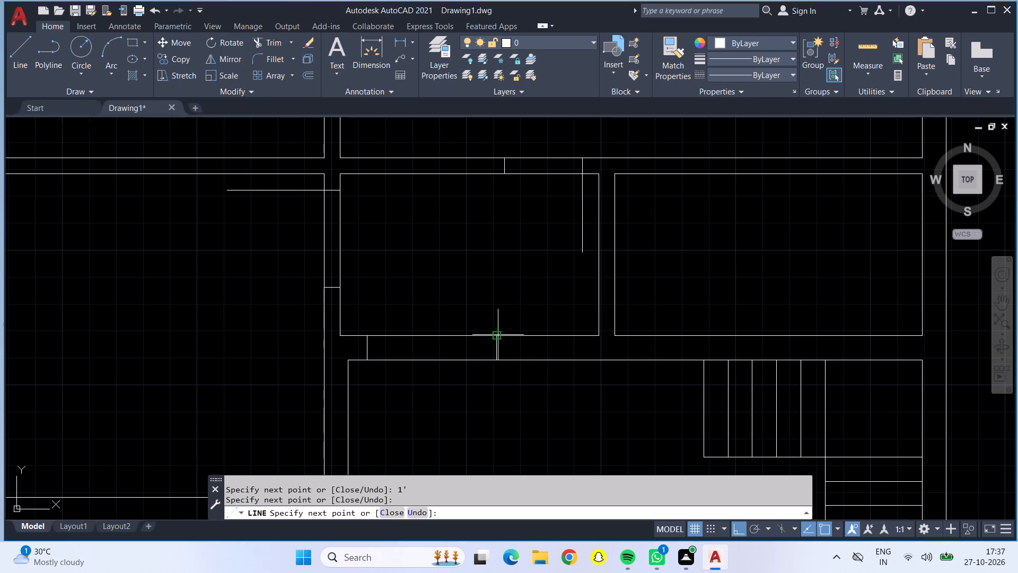
Draw a 4' vertical door leaf line from the opening's left jamb down into the staircase hall.
left_click(364, 335)
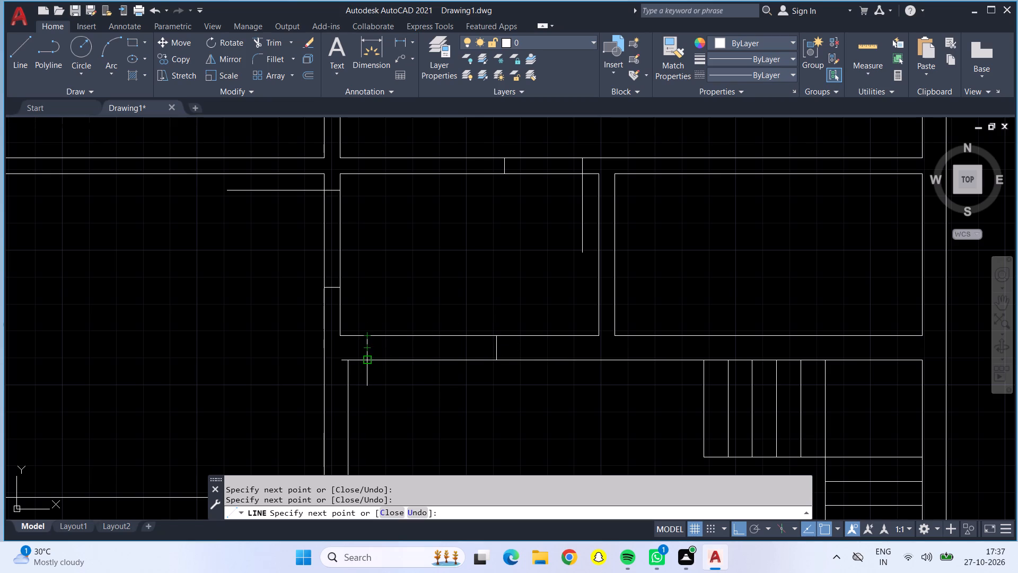
left_click(366, 358)
type("4'")
key("Return")
scroll(414, 451, "down", 1)
middle_click_drag(442, 434, 467, 338)
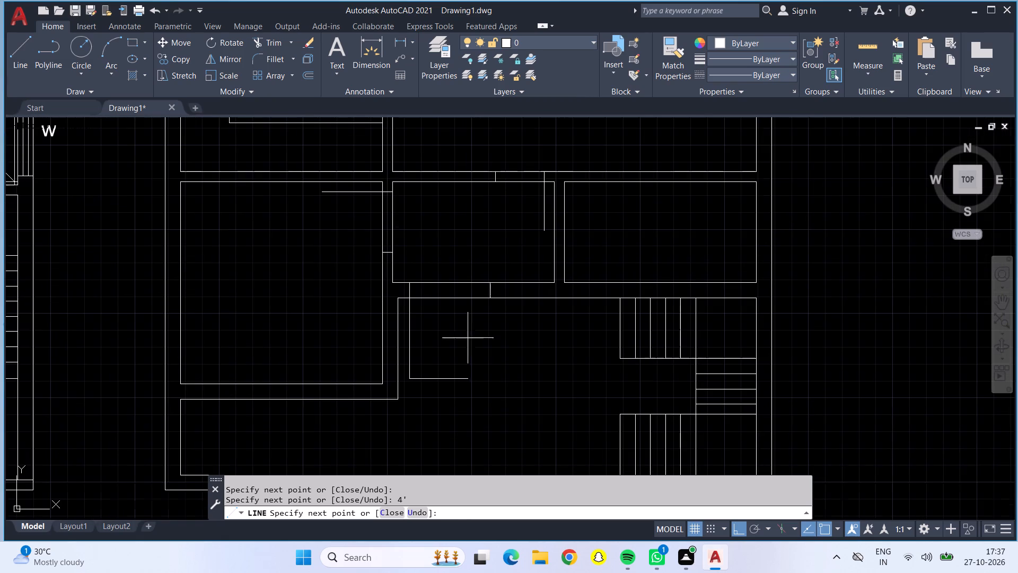
key("Escape")
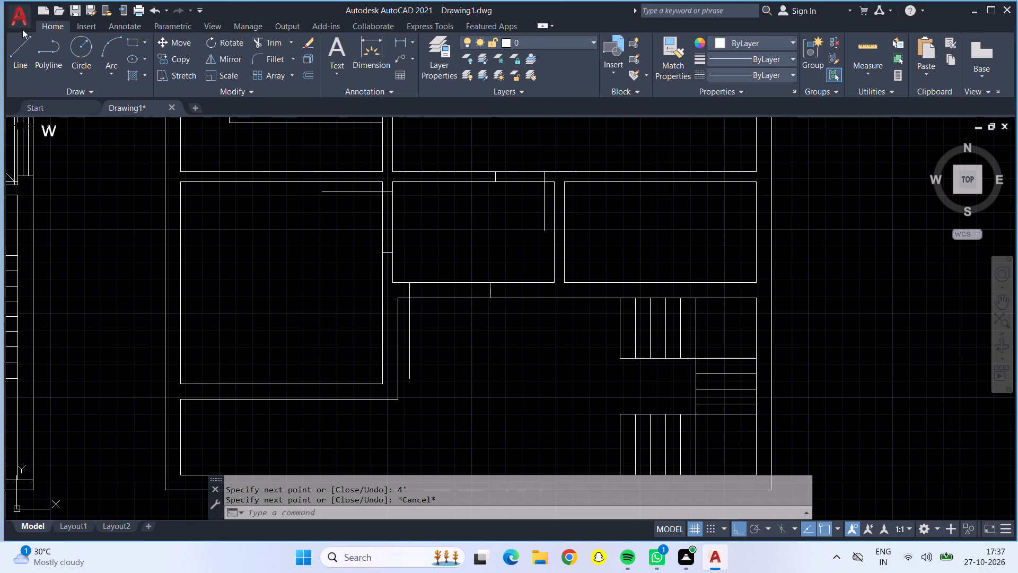
Draw a matching 4' vertical door leaf line from the opening's right jamb down into the staircase hall.
left_click(22, 41)
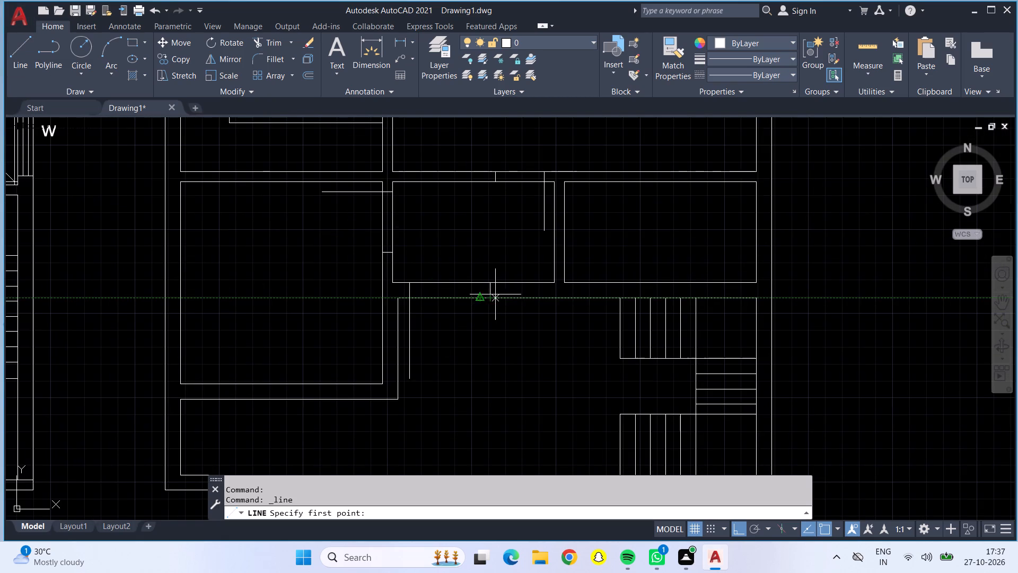
left_click(489, 296)
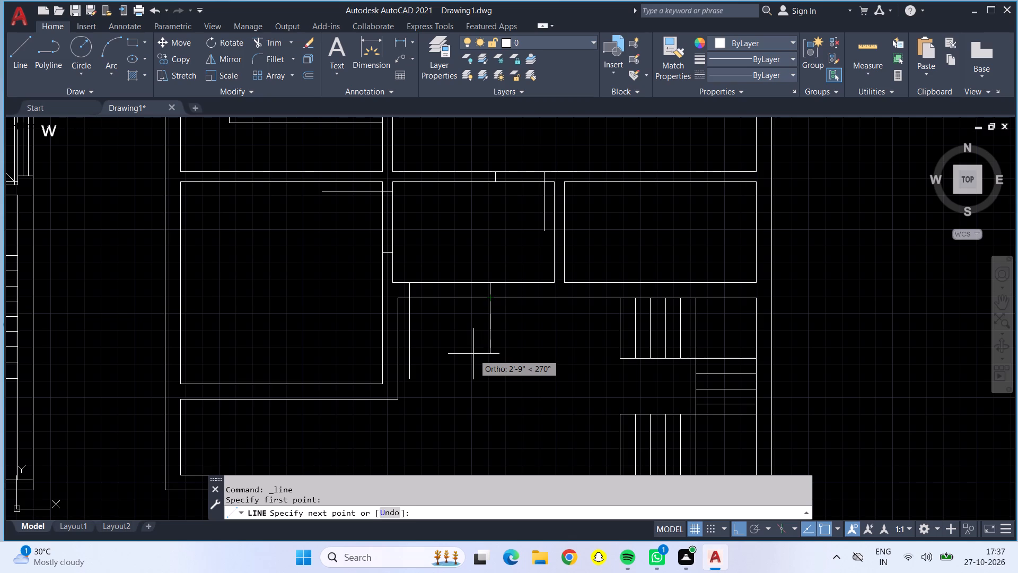
type("4'")
key("Return")
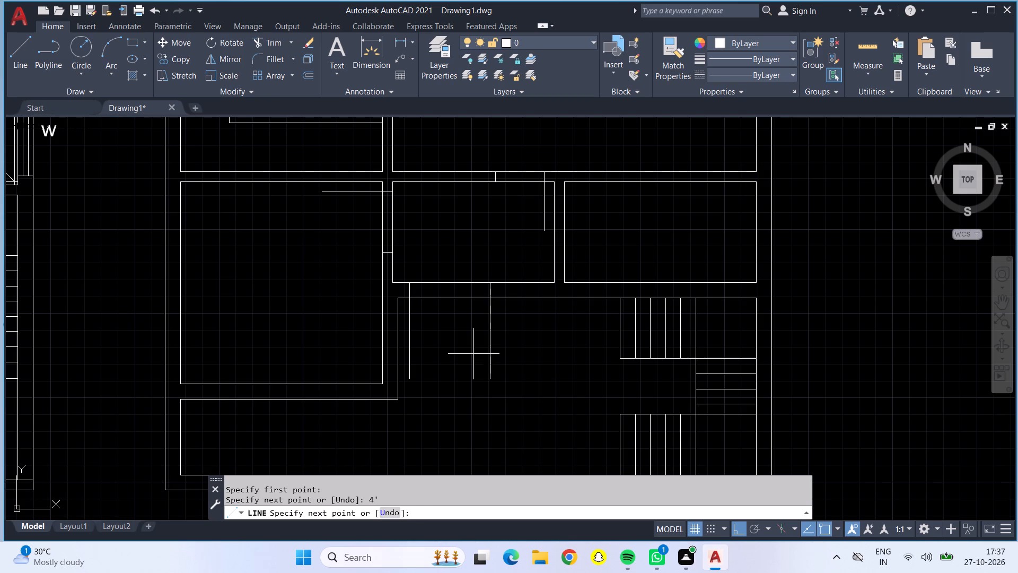
key("Escape")
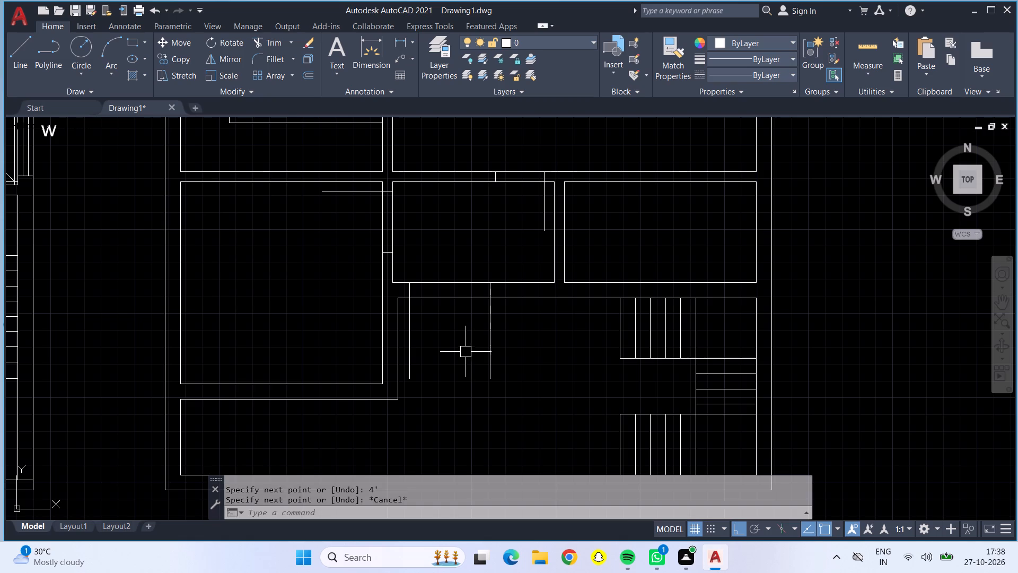
Measure the clear space of the strip below the lower left room with Quick measure.
scroll(466, 352, "down", 1)
middle_click_drag(467, 378, 475, 333)
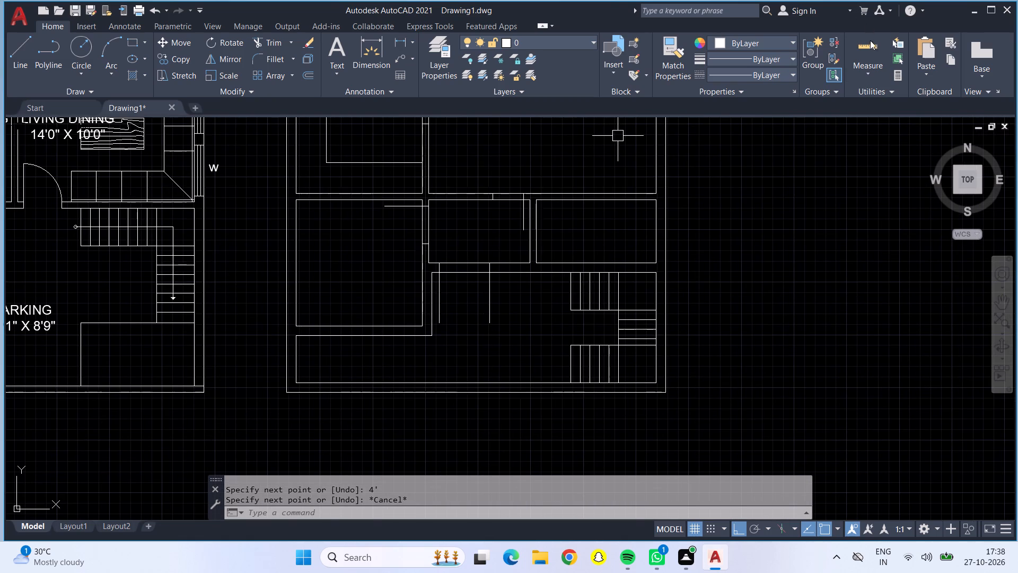
left_click(870, 43)
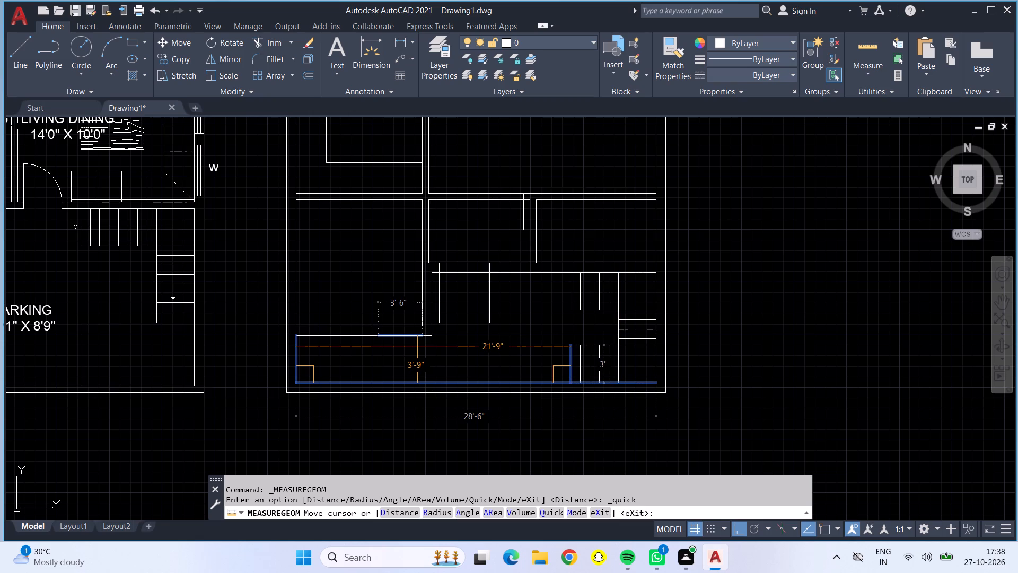
key("Escape")
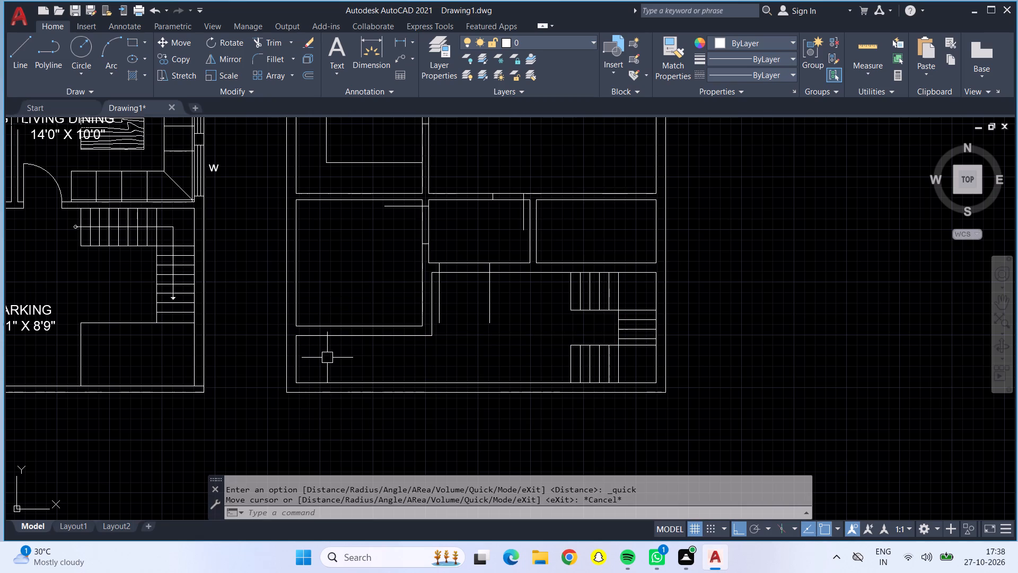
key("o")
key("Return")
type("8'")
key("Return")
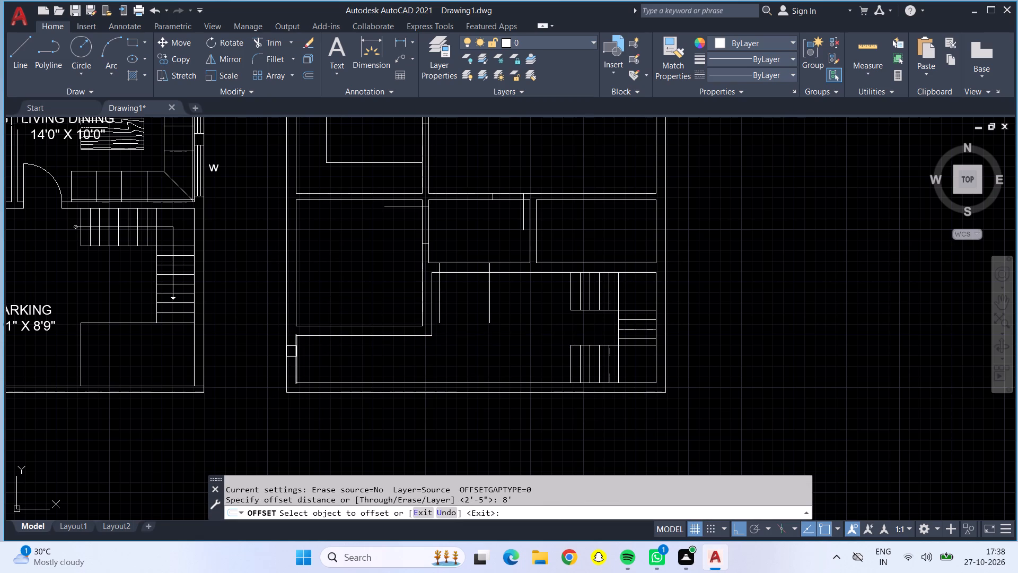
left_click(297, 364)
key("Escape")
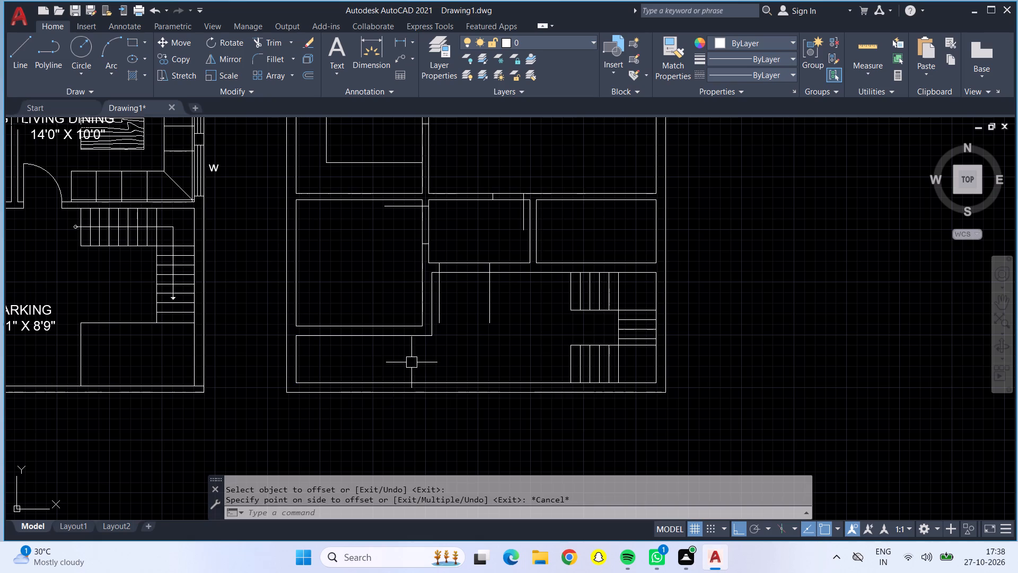
Offset the left inner wall line of the strip below the lower left room 8' to the right.
key("o")
key("Return")
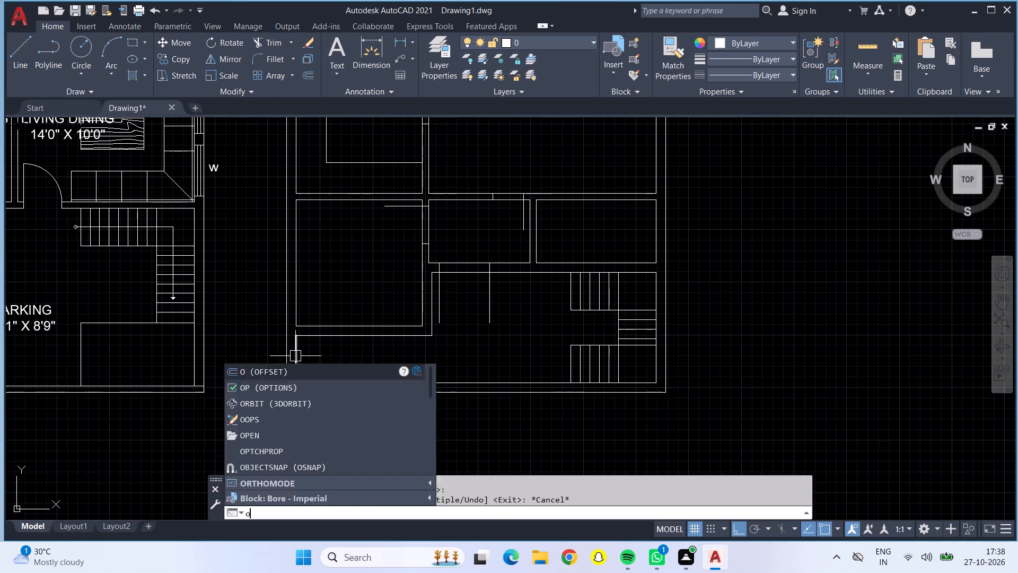
type("8'")
key("Return")
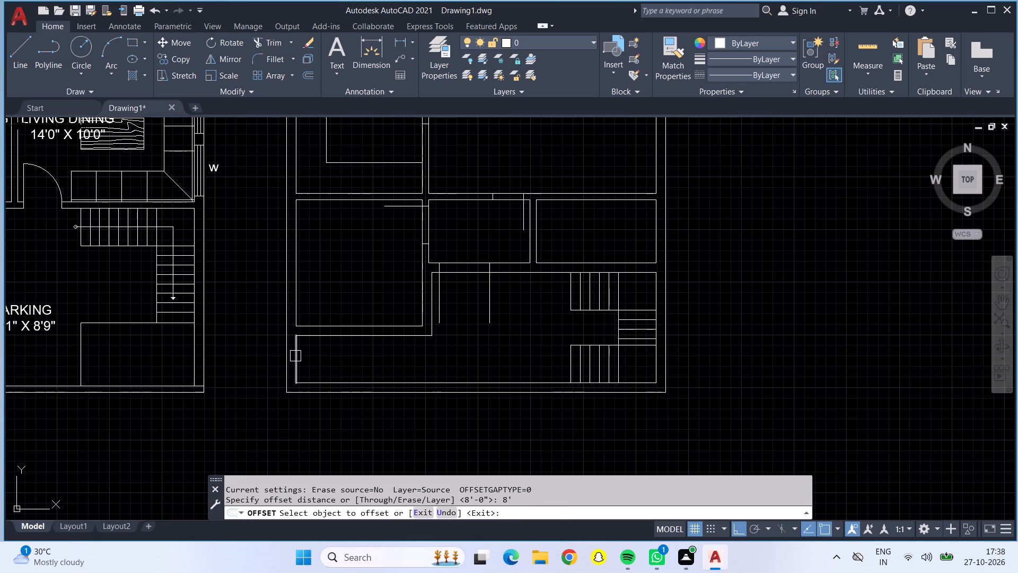
left_click(295, 356)
left_click(296, 357)
left_click(406, 369)
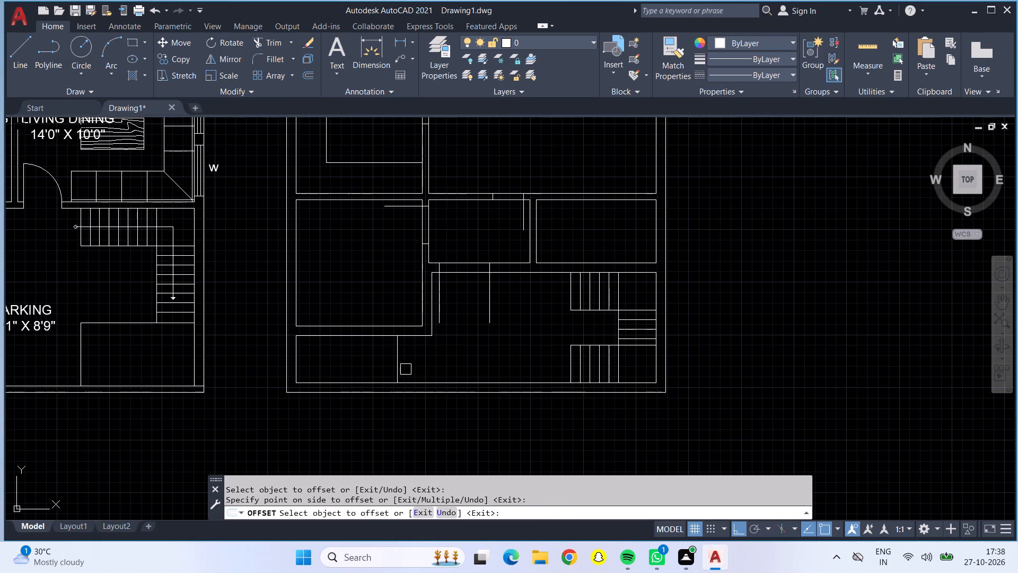
key("Escape")
Offset the new partition line 6" to the right to give the partition its wall thickness.
key("o")
key("Return")
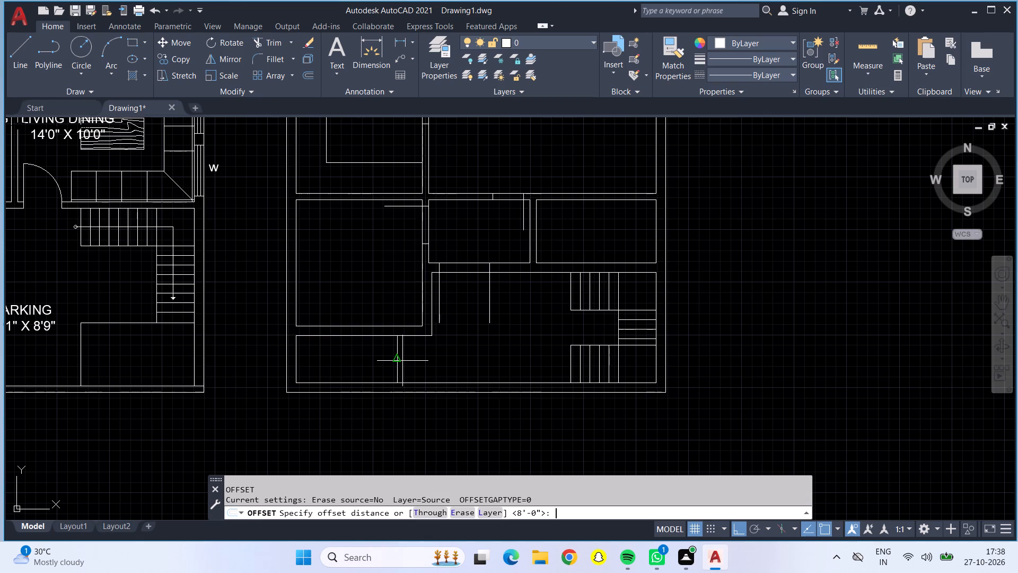
key("6")
key("shift+quotedbl")
key("Return")
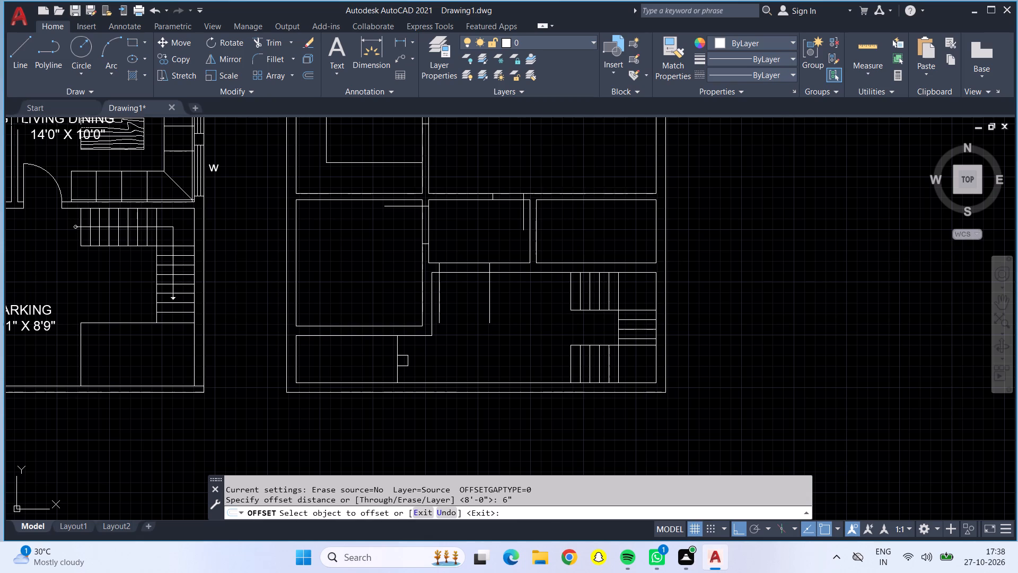
left_click(399, 357)
left_click(431, 364)
key("Escape")
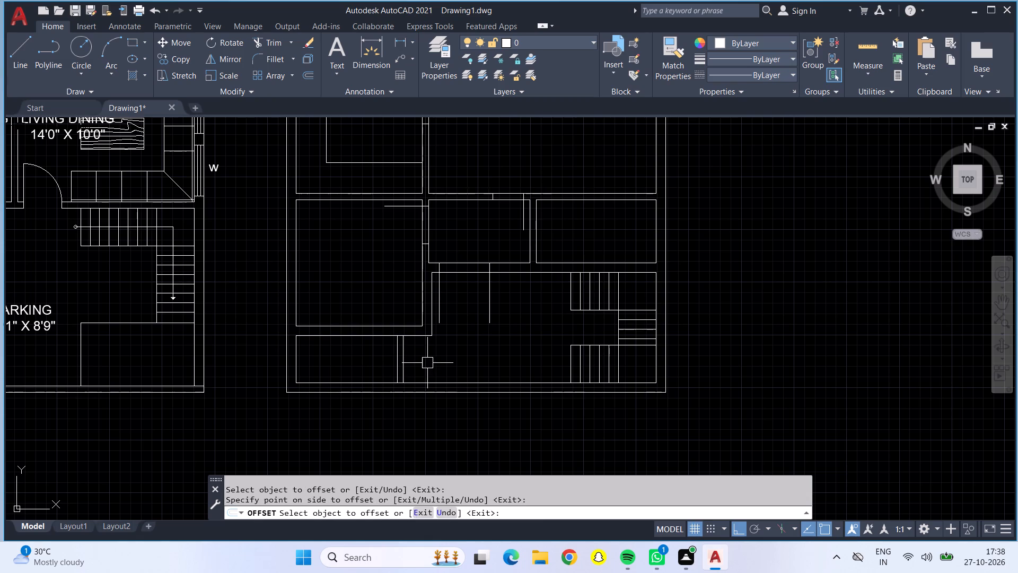
Trim the strip's upper and lower wall lines between the two partition lines to separate the small lower left room from the hall.
left_click(256, 38)
scroll(401, 346, "up", 4)
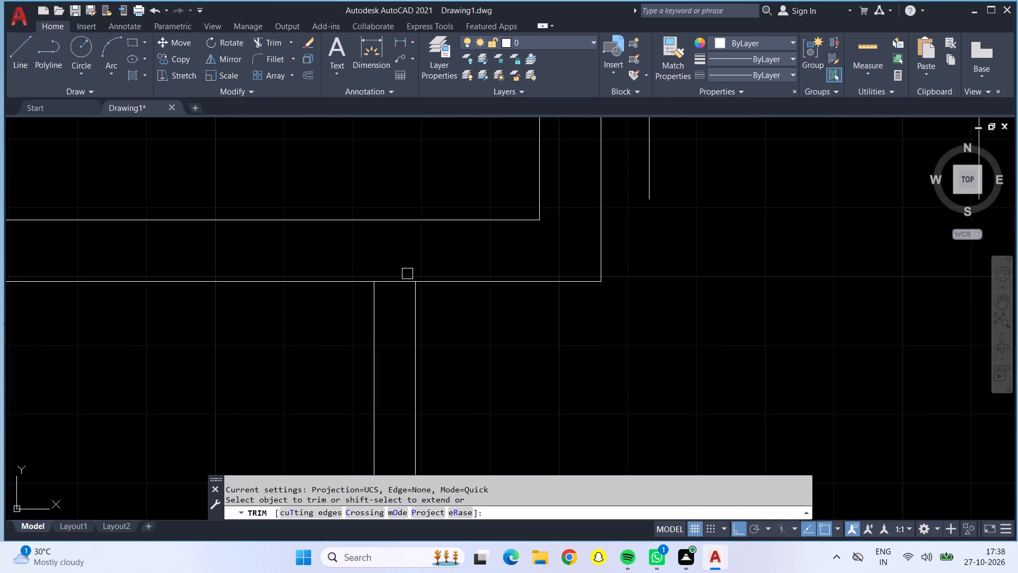
left_click(401, 278)
scroll(394, 291, "down", 3)
scroll(392, 364, "up", 2)
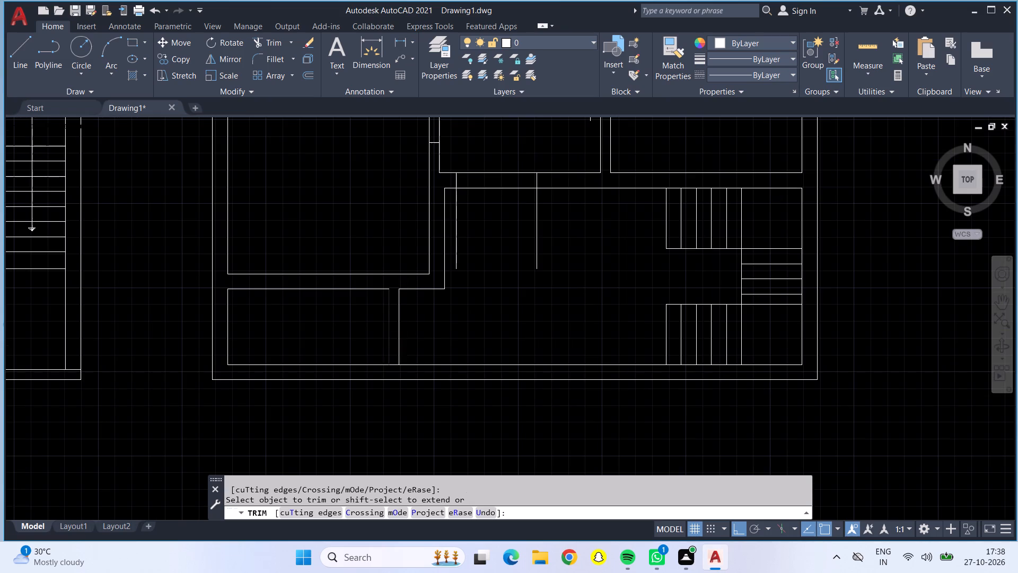
scroll(392, 364, "up", 2)
left_click(400, 377)
scroll(394, 378, "down", 3)
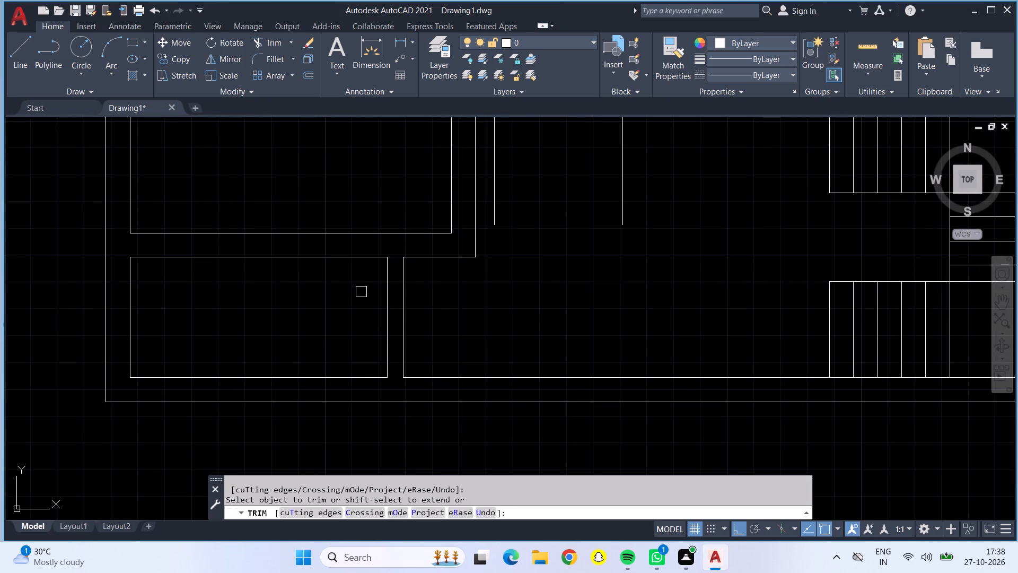
middle_click_drag(352, 291, 378, 389)
scroll(378, 389, "down", 1)
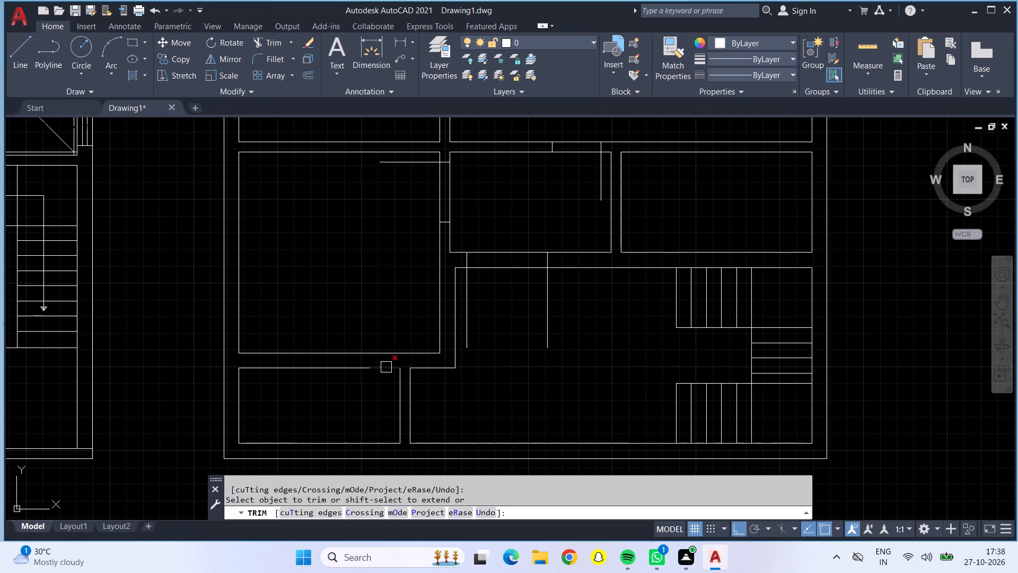
key("Escape")
scroll(298, 344, "up", 1)
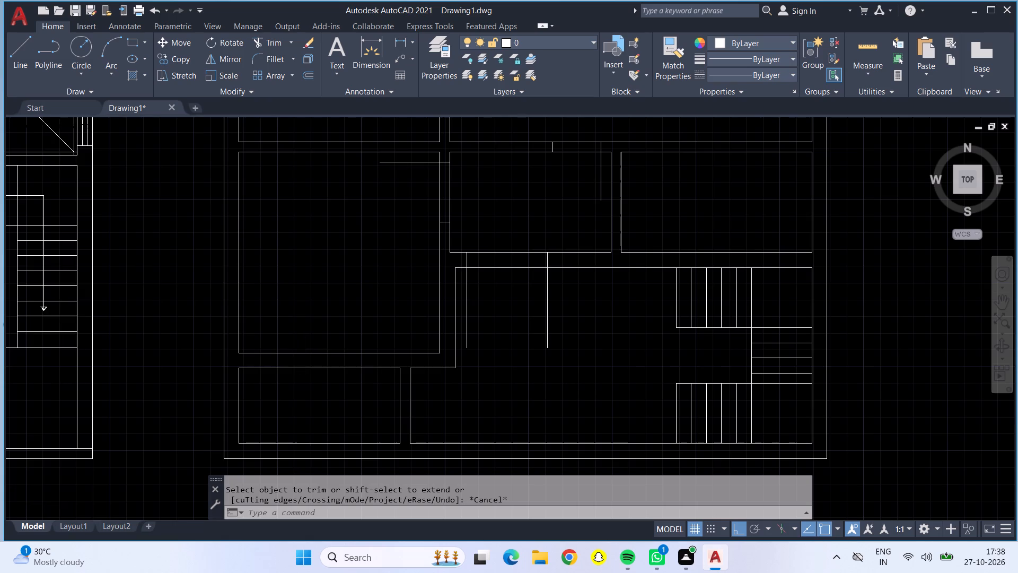
Offset the lower left room's bottom wall line segments and right wall line 6" outward.
middle_click_drag(361, 319, 360, 290)
key("o")
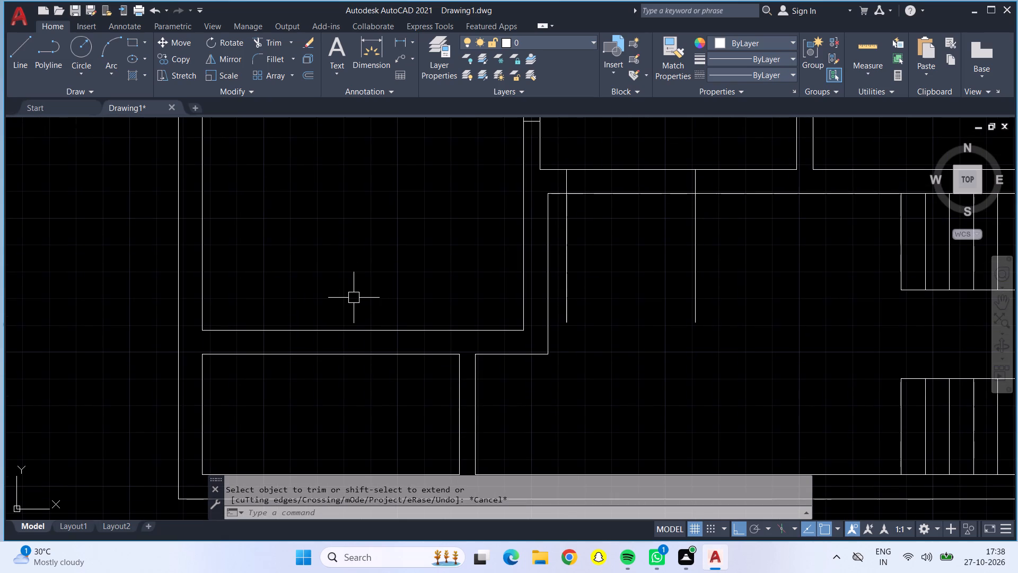
key("Return")
type("6\"")
key("Return")
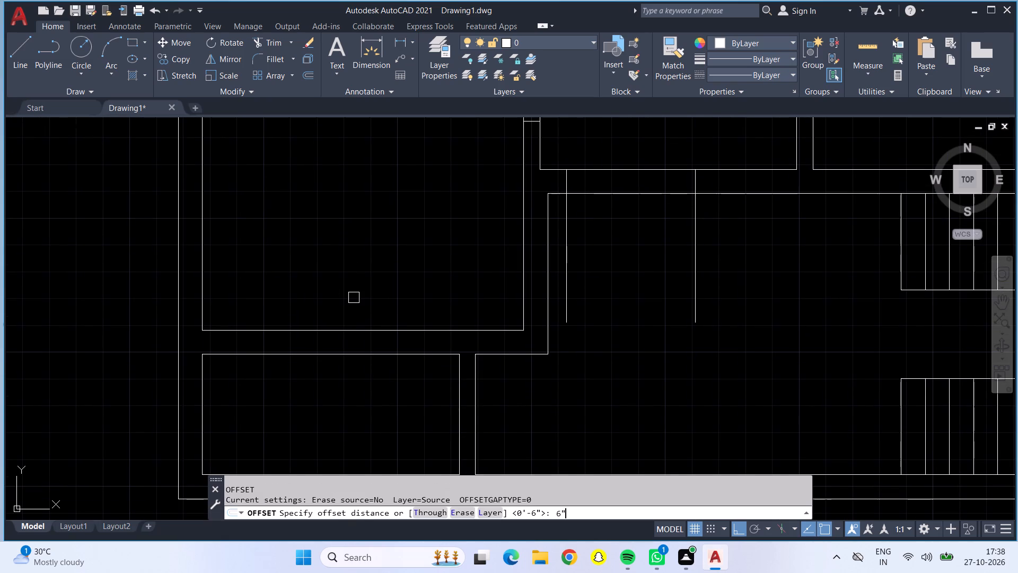
left_click(323, 330)
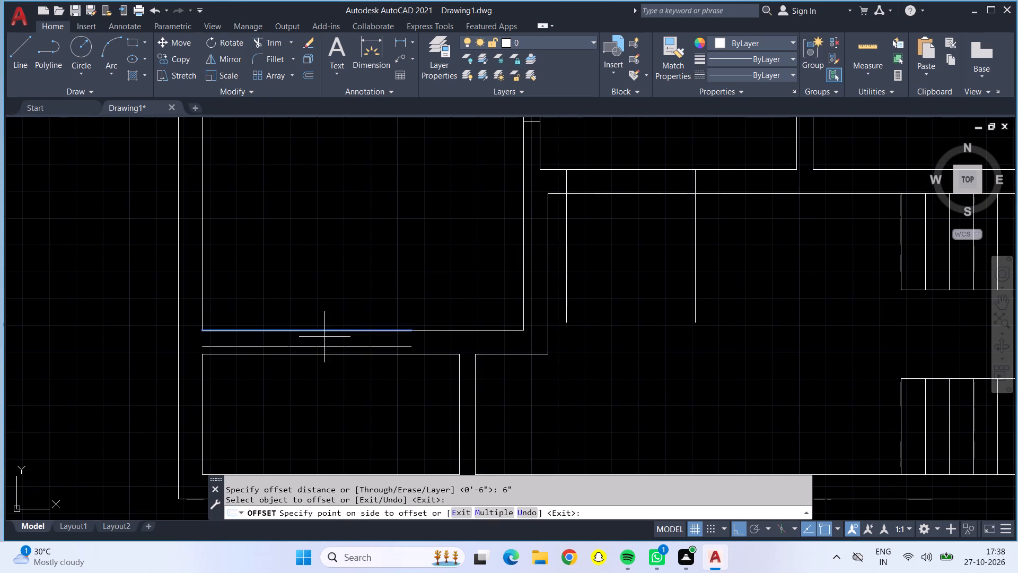
left_click(324, 353)
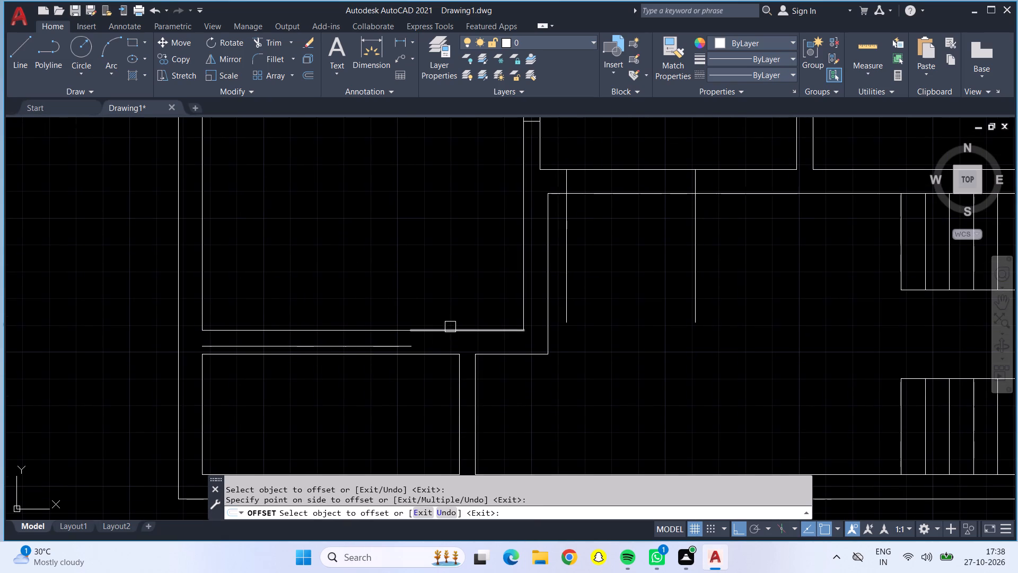
left_click(451, 331)
left_click(455, 353)
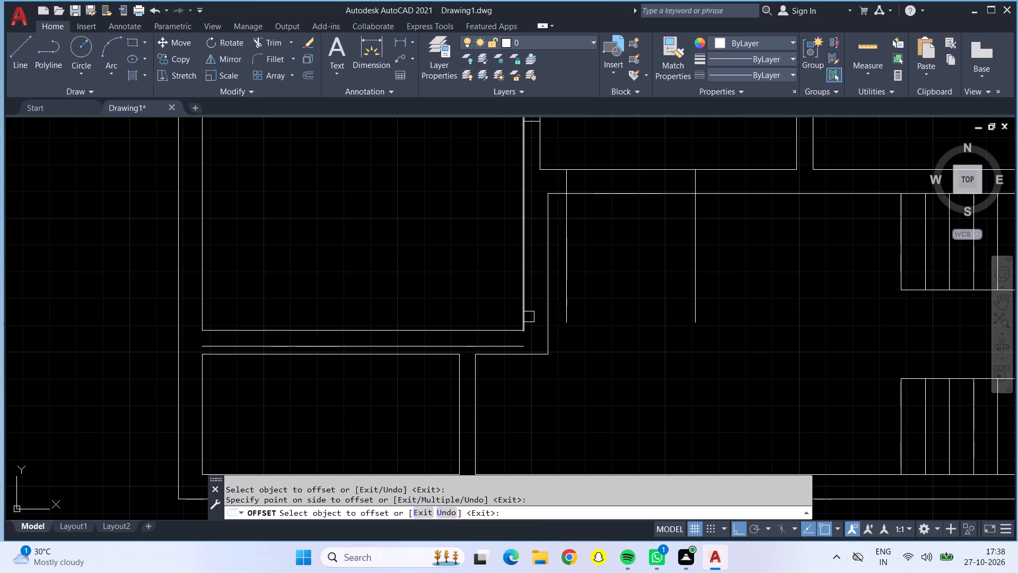
left_click(522, 300)
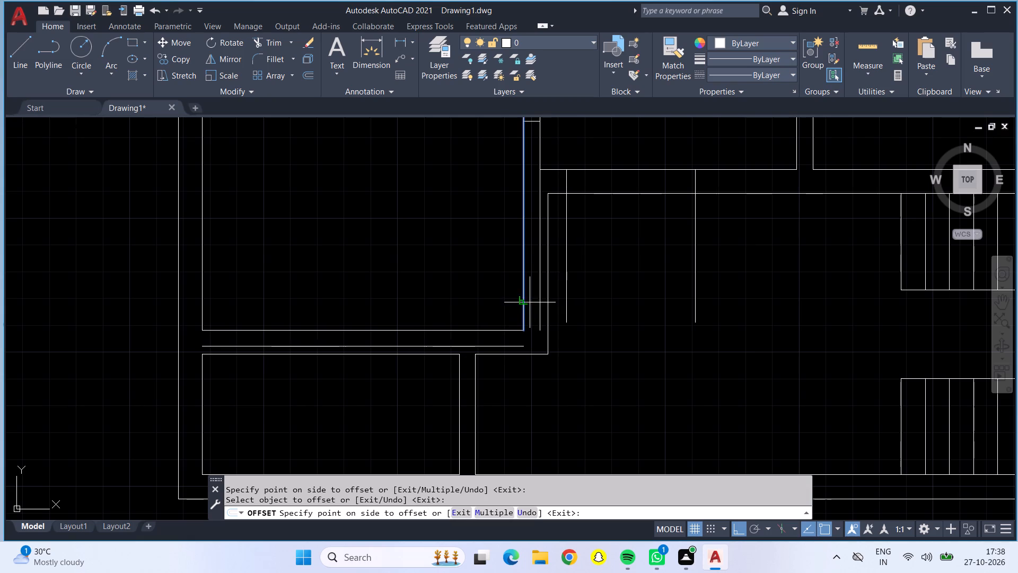
left_click(537, 304)
key("Escape")
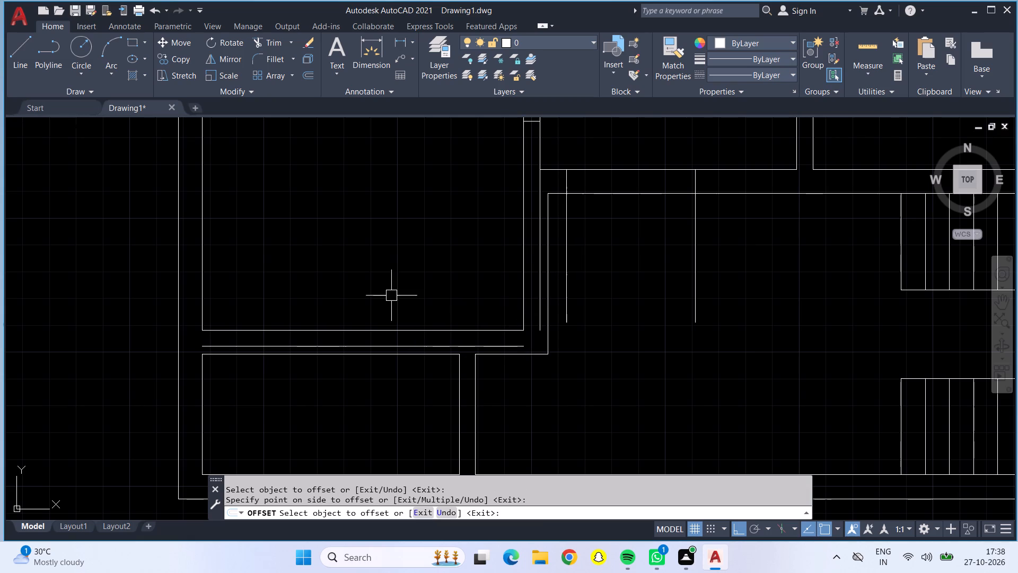
Draw lines joining the two new offset wall lines into a closed corner outside the lower left room.
left_click(22, 50)
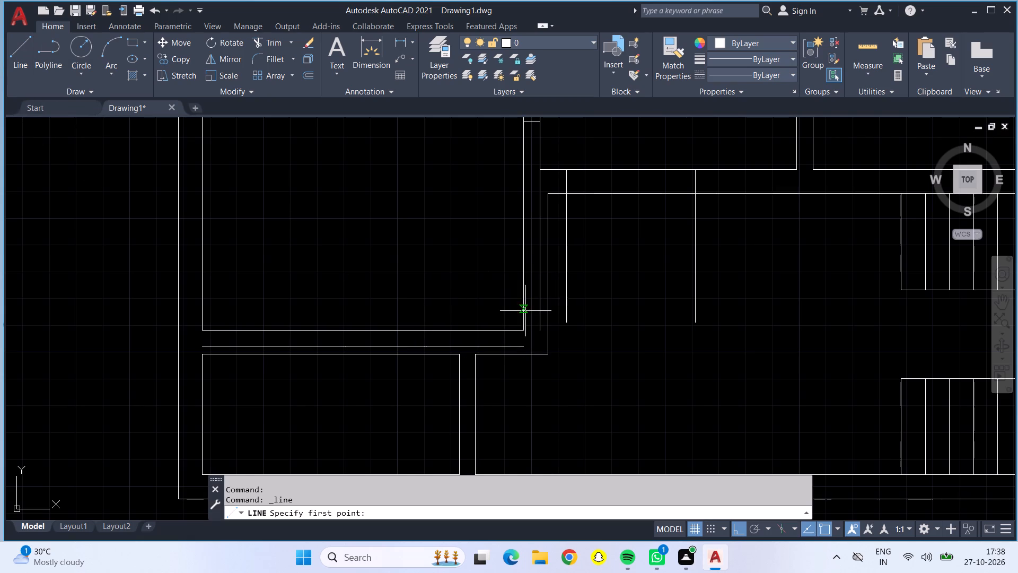
left_click(541, 328)
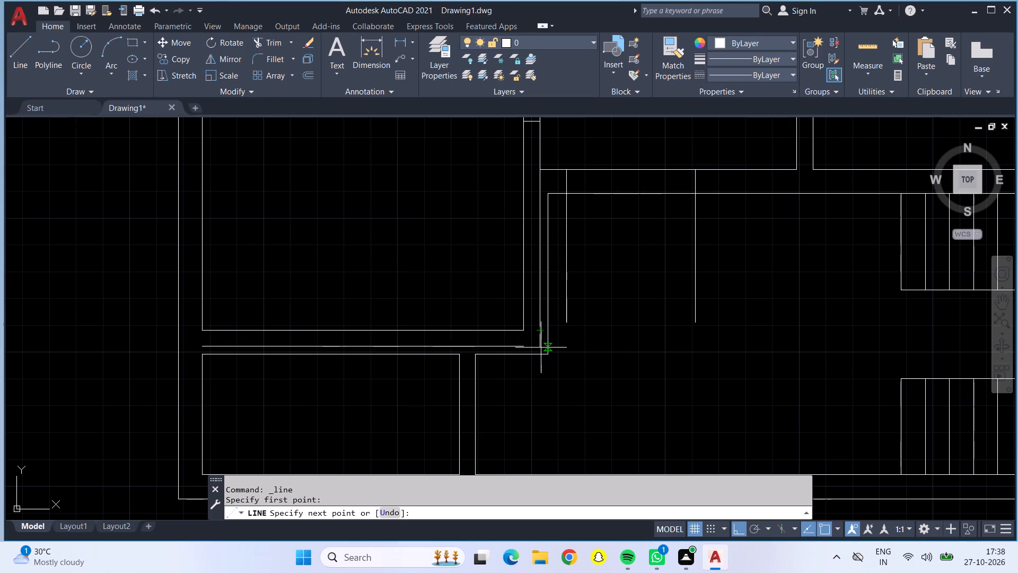
left_click(540, 346)
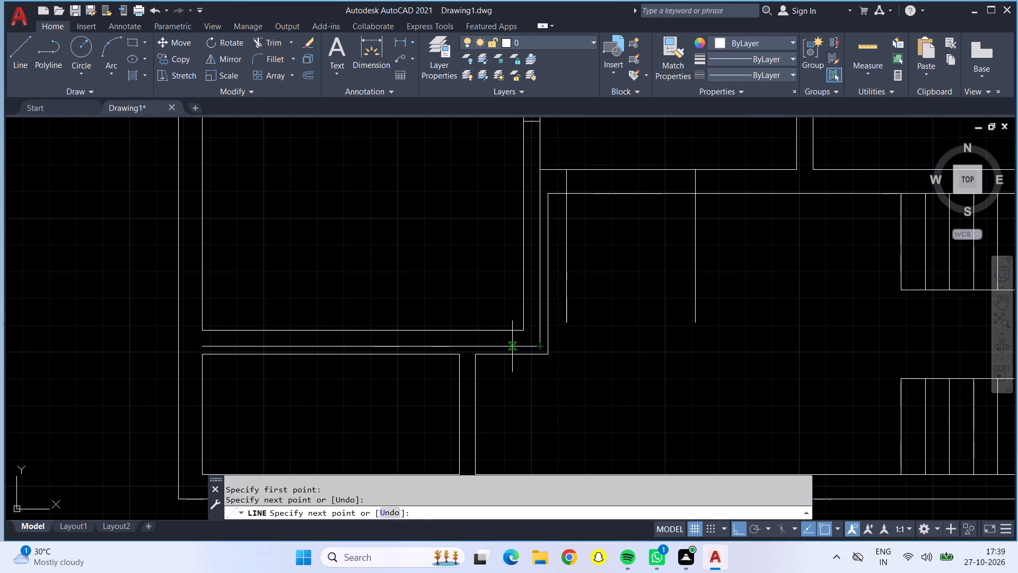
left_click(512, 346)
key("Escape")
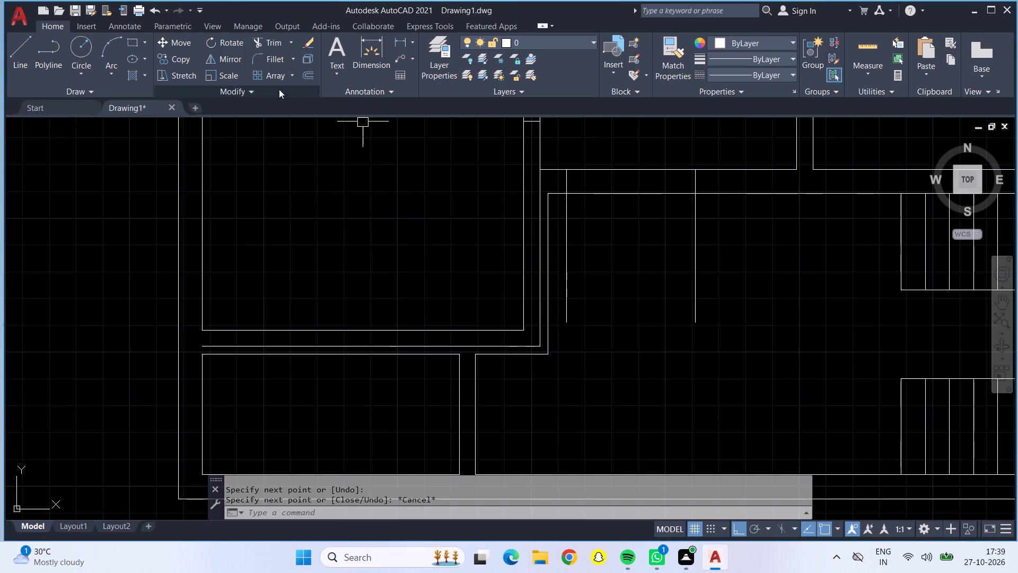
Trim away the old hall wall lines outside the new offset corner and the small lower left room's old top line.
left_click(279, 45)
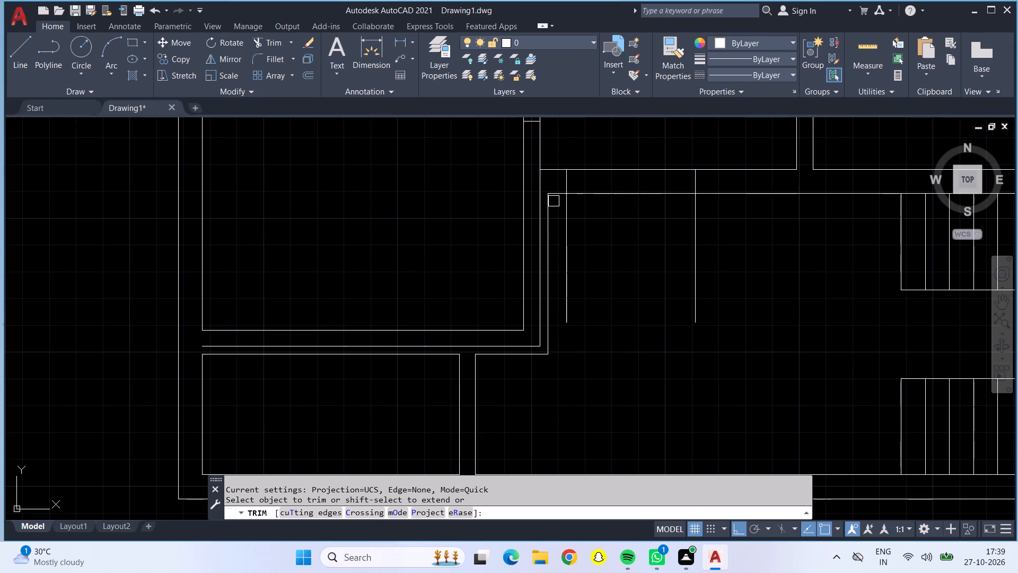
double_click(551, 197)
left_click(549, 210)
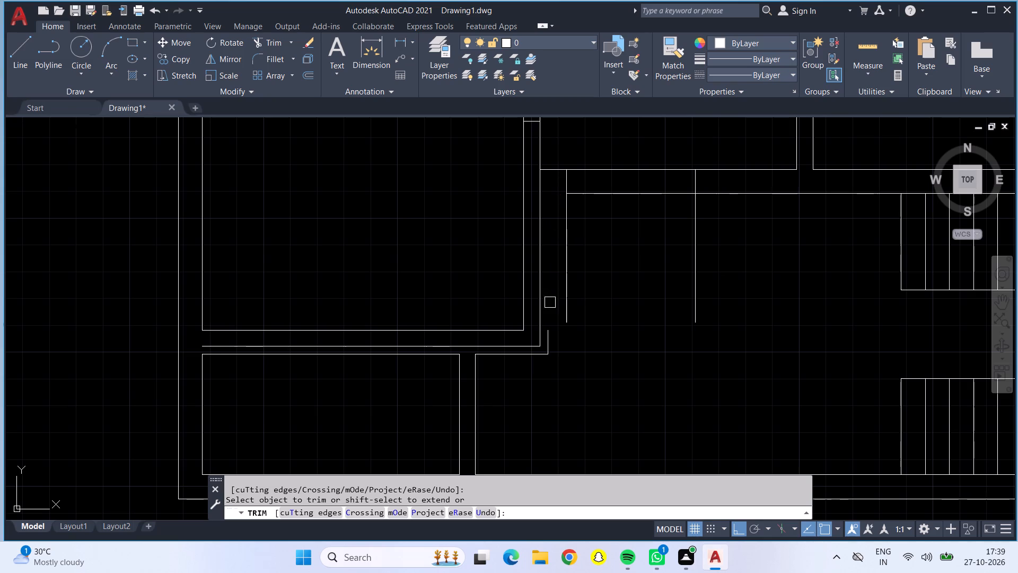
left_click(552, 329)
left_click(521, 357)
left_click(518, 356)
scroll(508, 385, "down", 1)
middle_click_drag(508, 385, 508, 386)
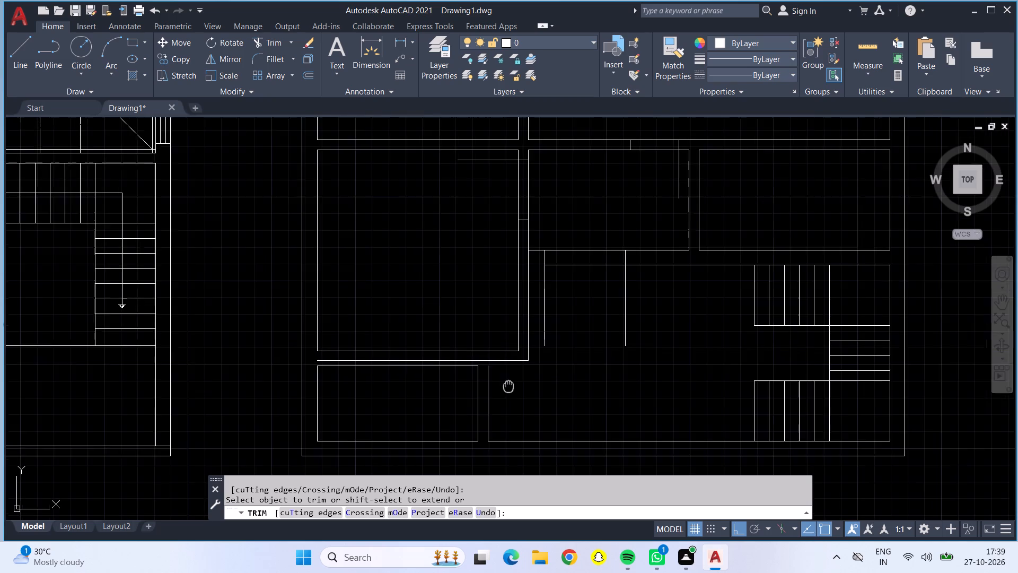
middle_click_drag(508, 386, 501, 342)
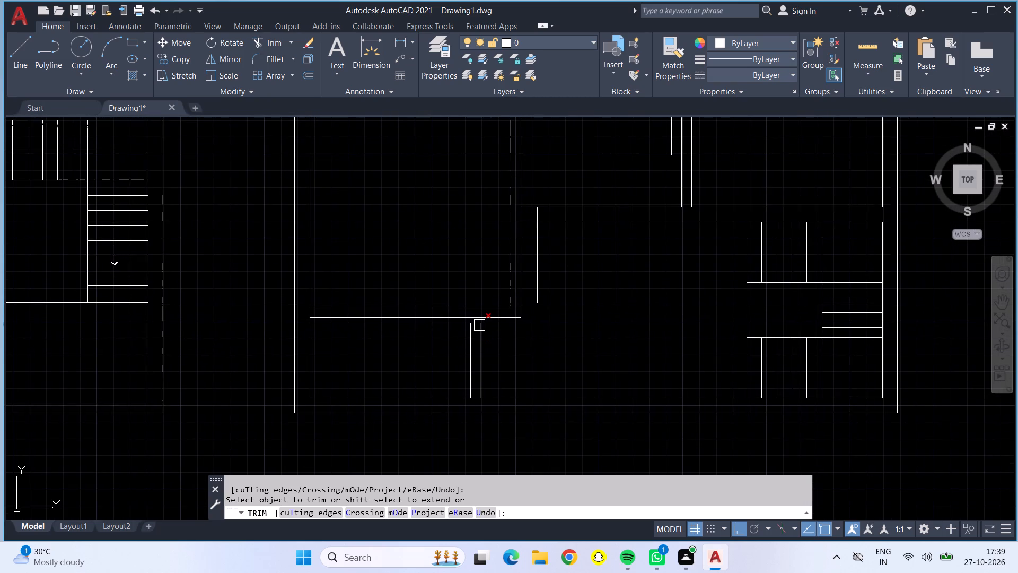
left_click(456, 327)
left_click(430, 327)
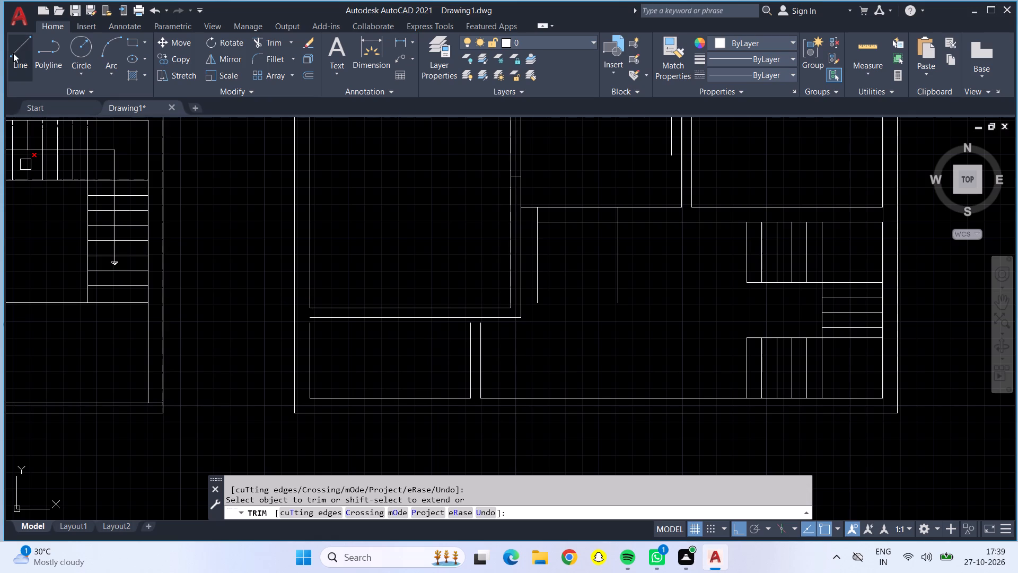
Draw short lines extending the small room's left wall and both partition lines up to the new wall line.
left_click(13, 52)
left_click(310, 322)
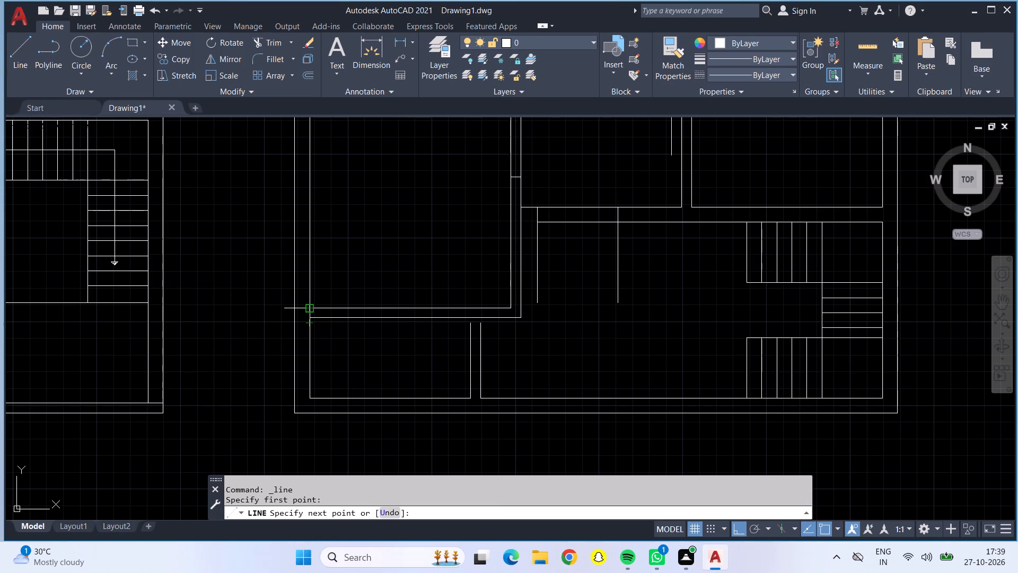
left_click(310, 314)
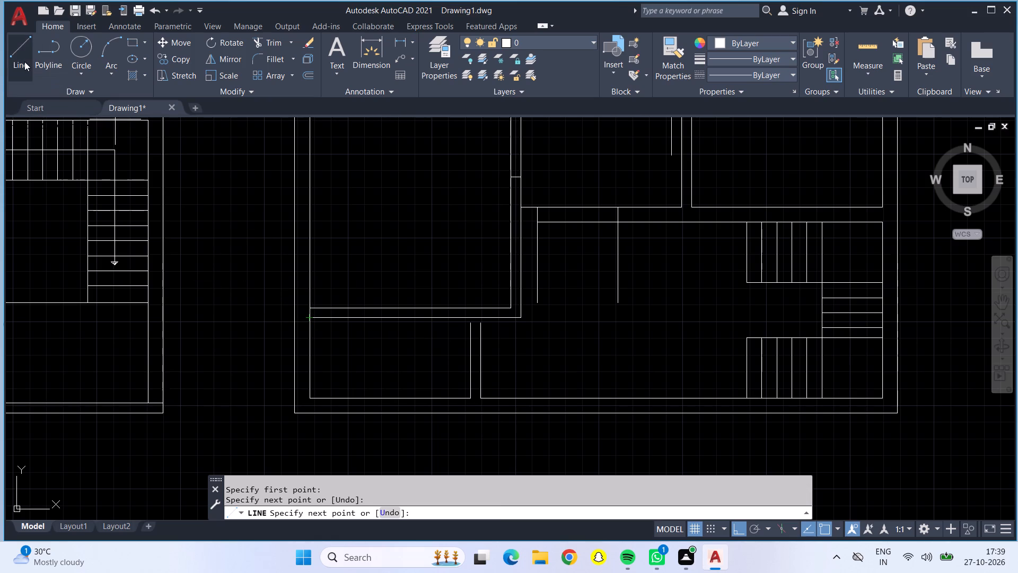
left_click(24, 62)
left_click(472, 326)
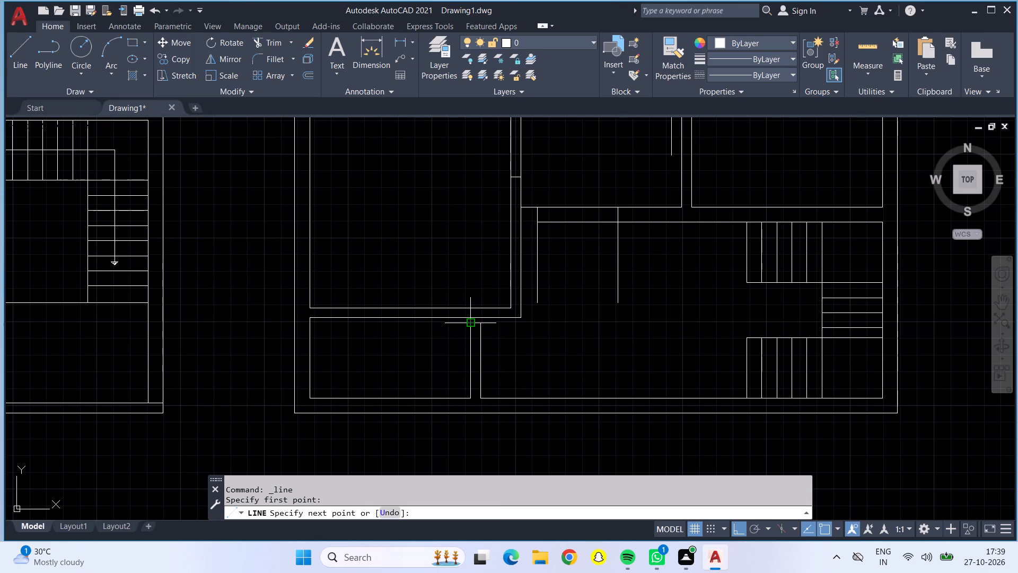
left_click(472, 319)
key("Escape")
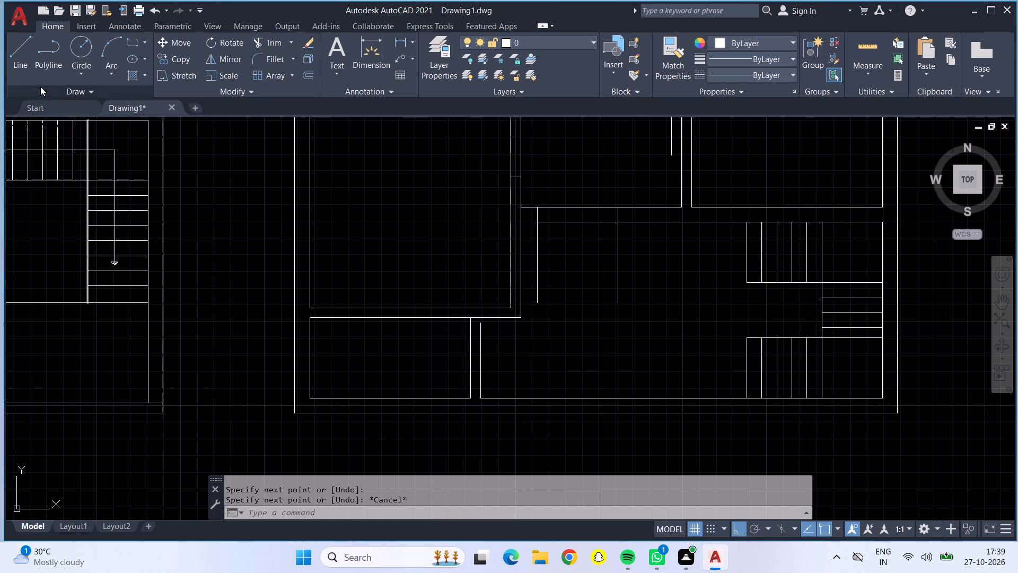
left_click(26, 53)
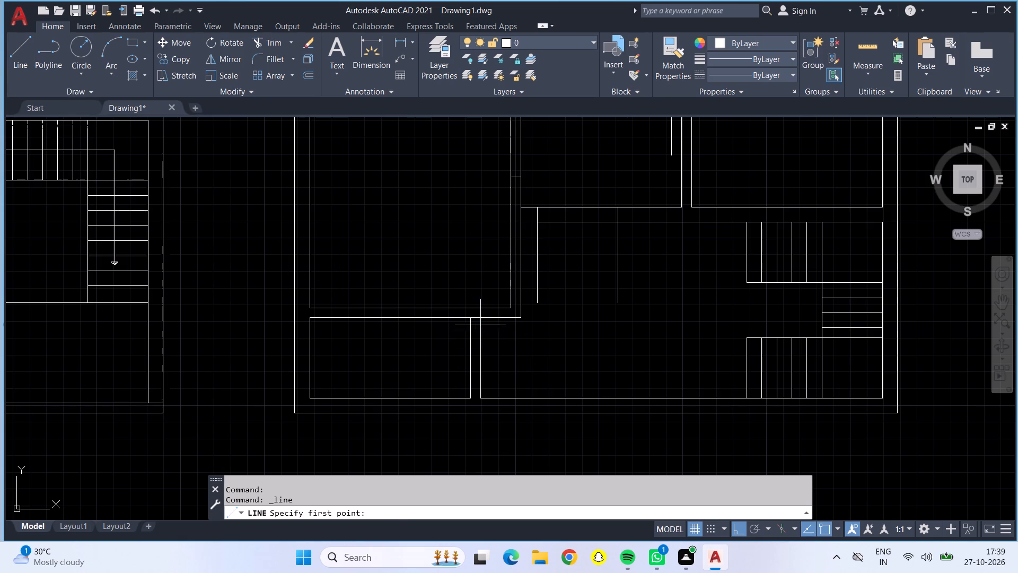
left_click(479, 325)
left_click(479, 316)
key("Escape")
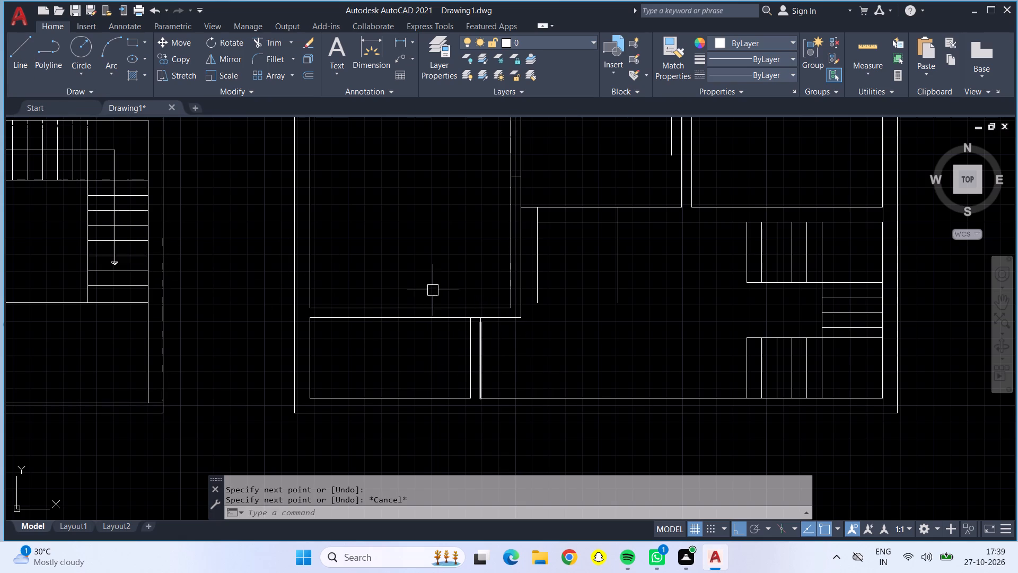
Trim the new wall line between the two partition lines beside the small lower left room.
left_click(270, 40)
scroll(468, 341, "up", 1)
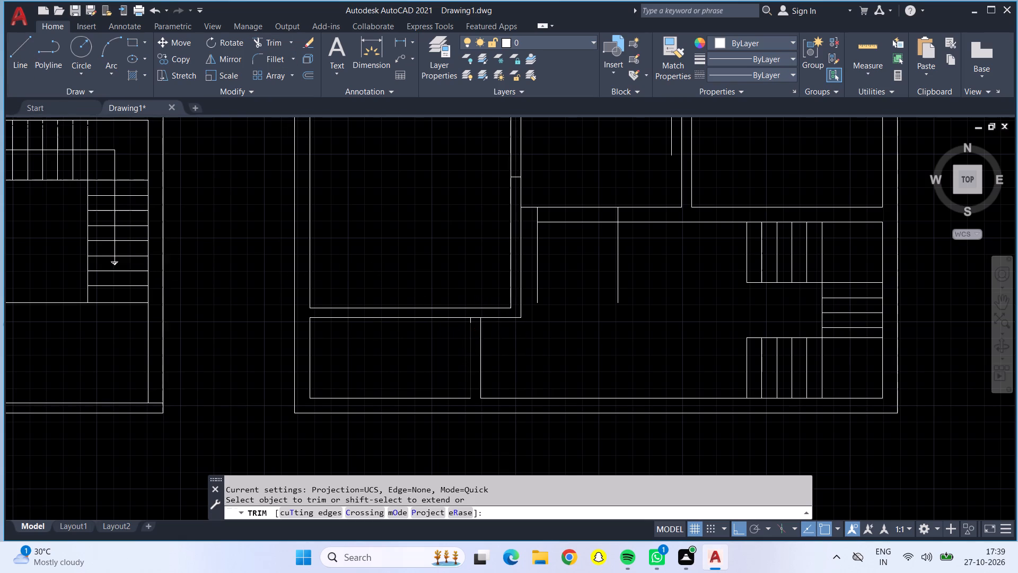
scroll(468, 341, "up", 1)
left_click(485, 281)
scroll(496, 303, "down", 2)
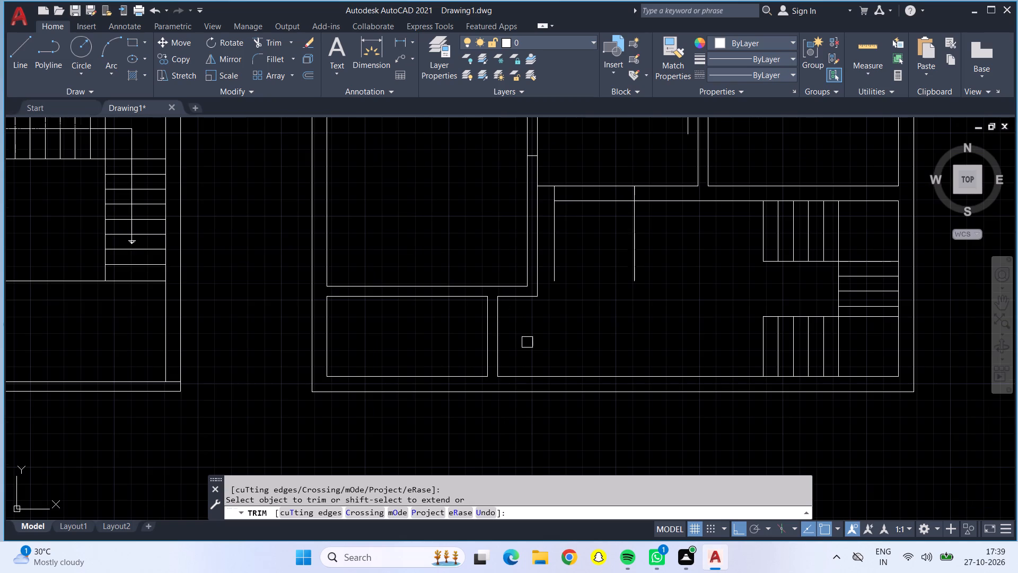
middle_click_drag(532, 341, 413, 348)
key("Escape")
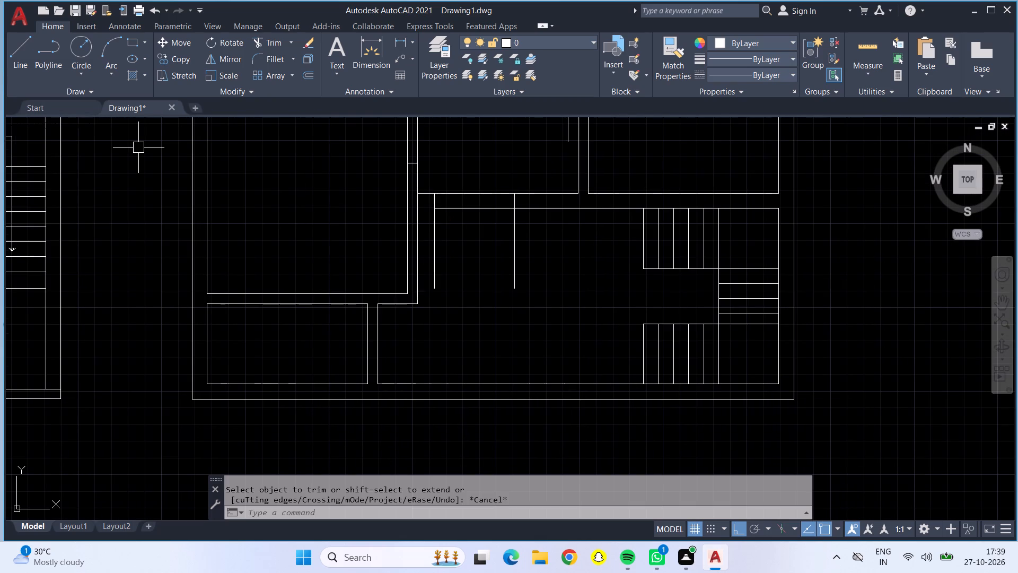
Draw a line extending the hall's upper wall line left to the new wall line of the lower left room.
left_click(20, 54)
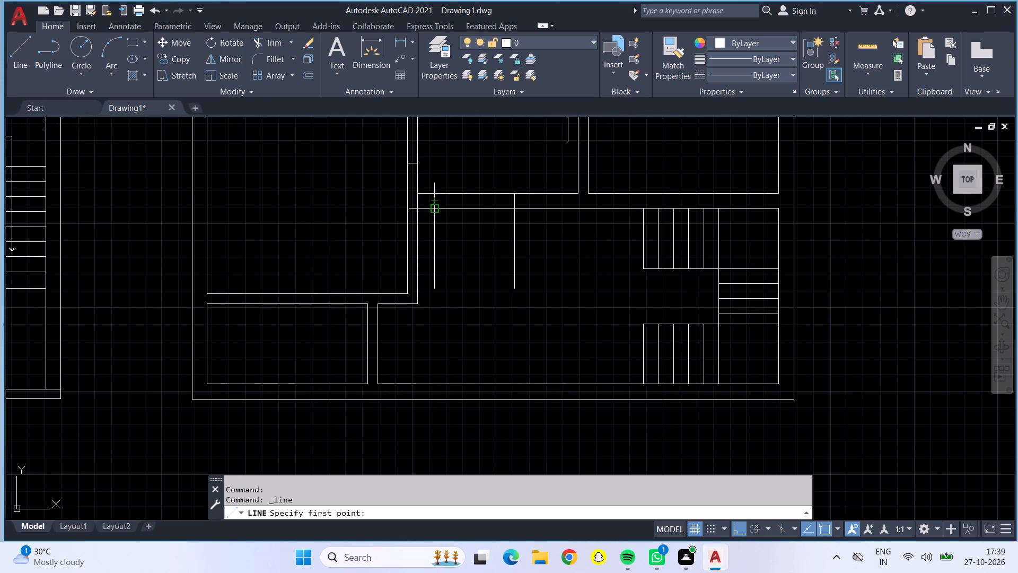
left_click(434, 207)
left_click(419, 207)
key("Escape")
Draw a 3' wide door opening across the wall above the small lower left room, starting 6" in from the room's right corner.
scroll(442, 234, "down", 2)
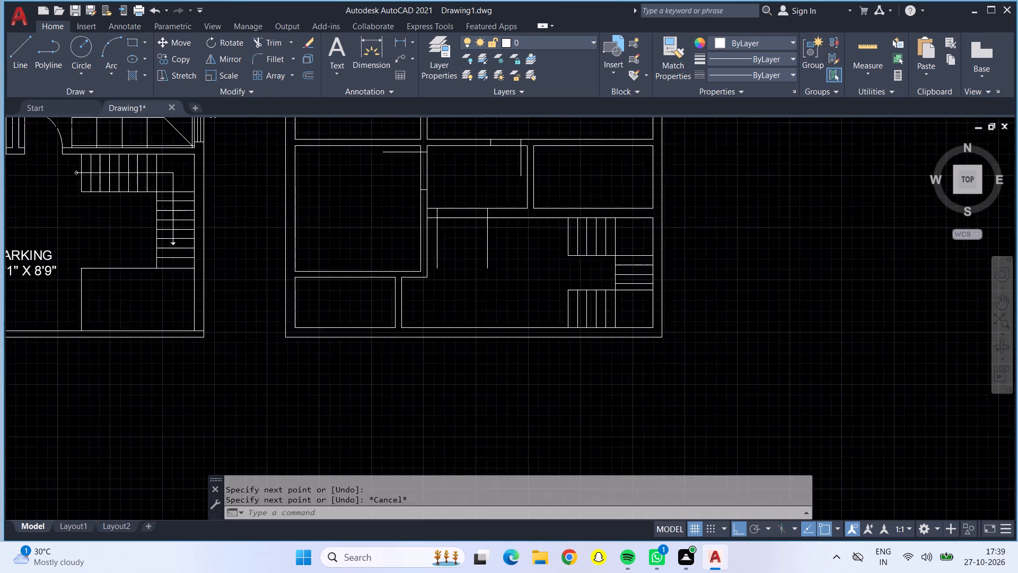
scroll(442, 236, "down", 1)
scroll(446, 233, "up", 2)
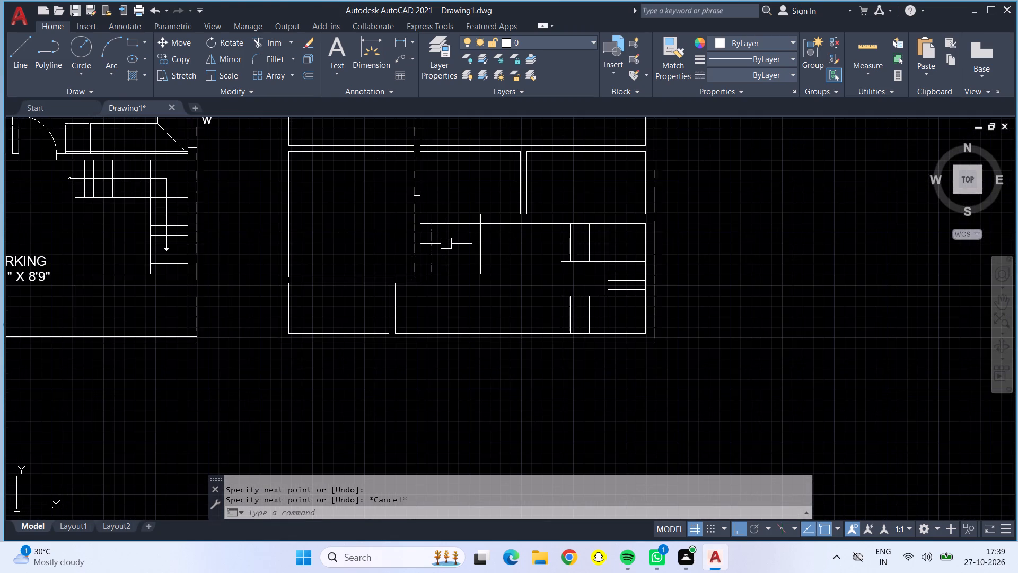
scroll(446, 244, "up", 1)
middle_click_drag(448, 245, 452, 296)
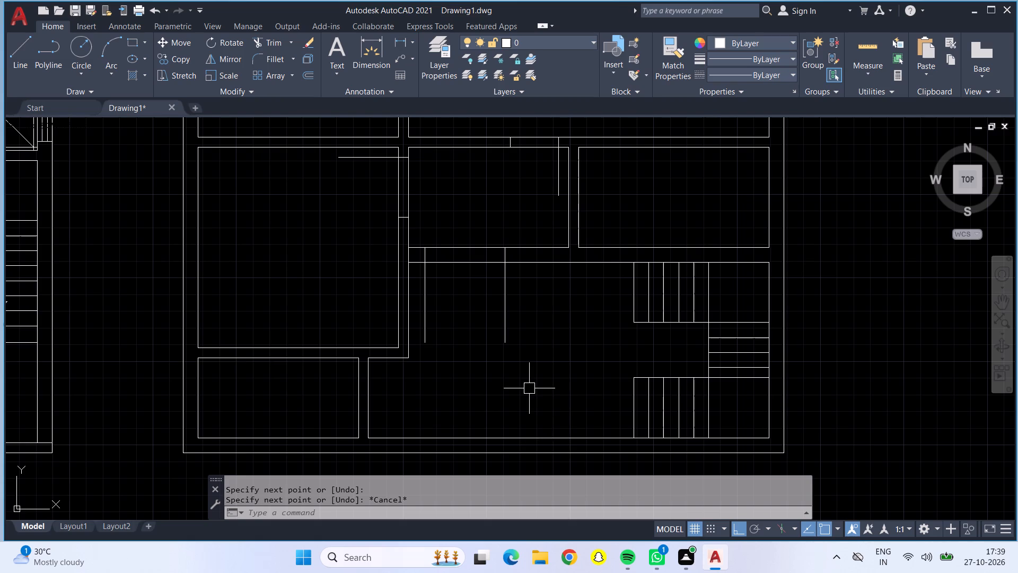
middle_click_drag(529, 388, 547, 402)
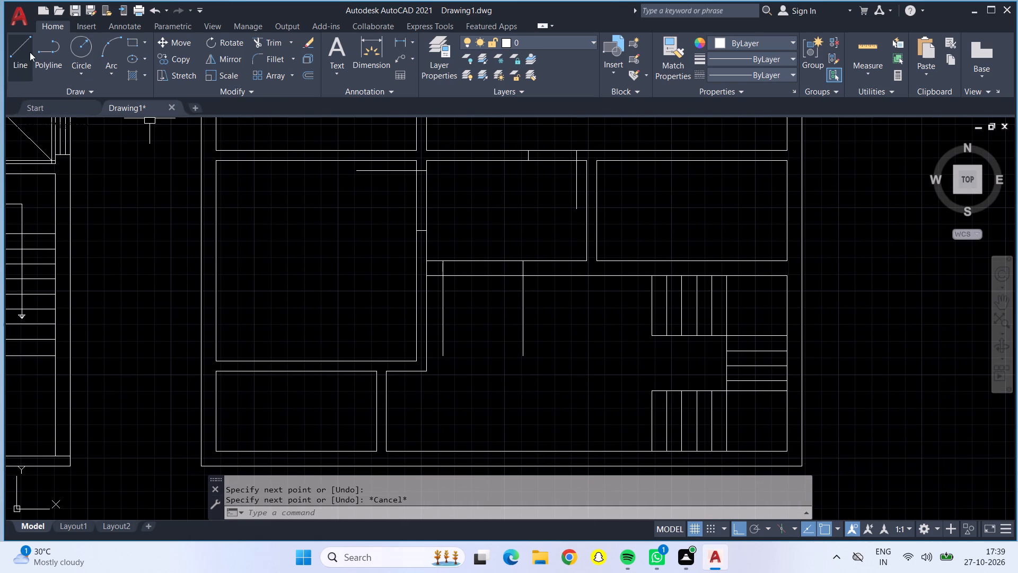
left_click_drag(30, 50, 30, 55)
scroll(377, 381, "up", 2)
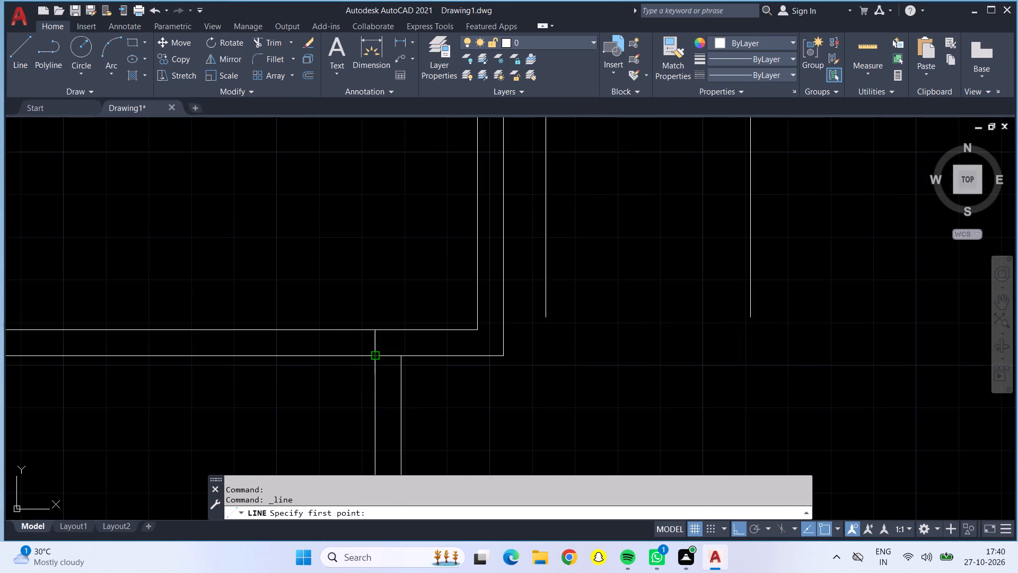
left_click_drag(376, 359, 367, 358)
type("6\"")
key("Return")
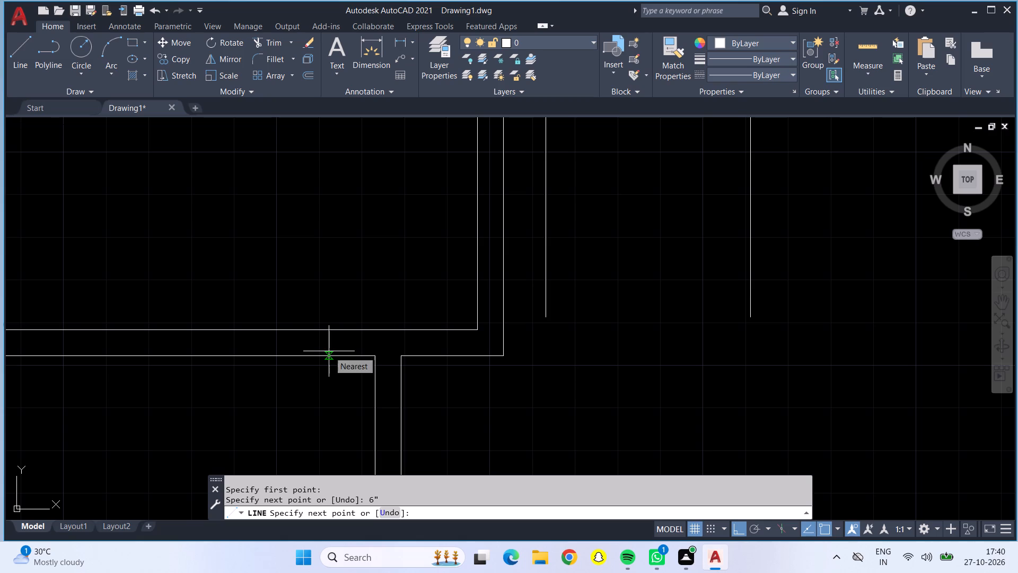
left_click(351, 331)
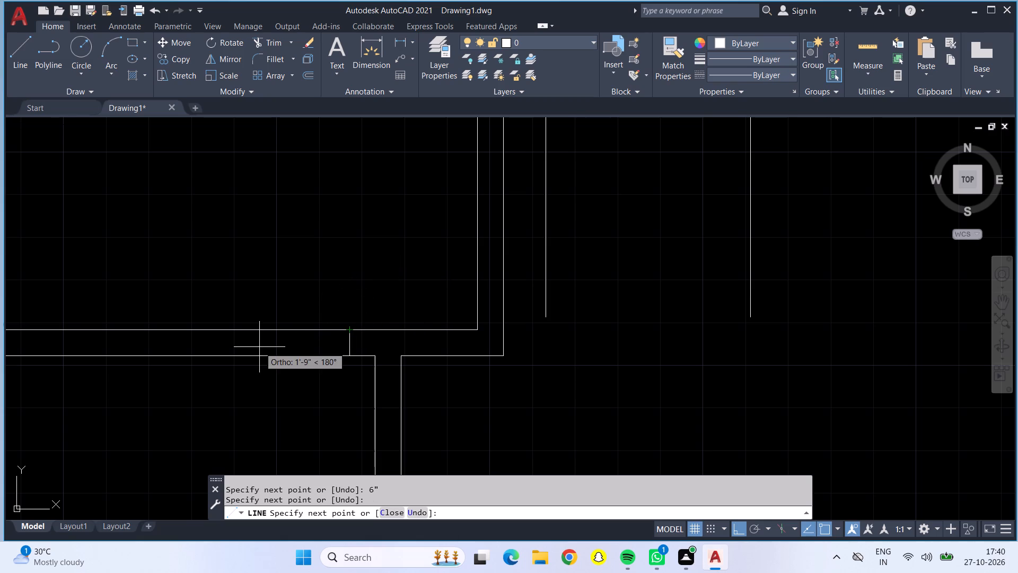
type("3'")
key("Return")
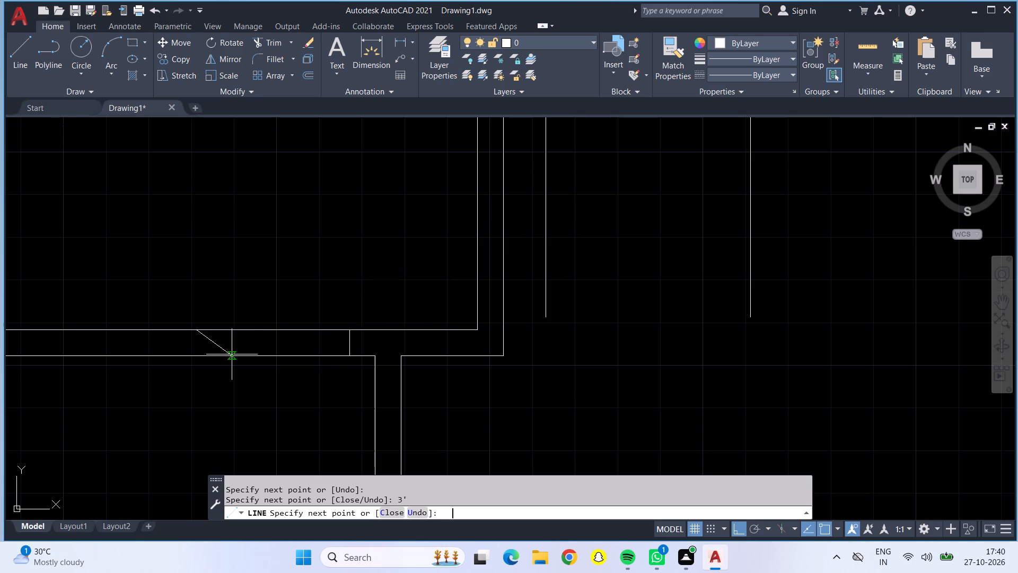
left_click(195, 355)
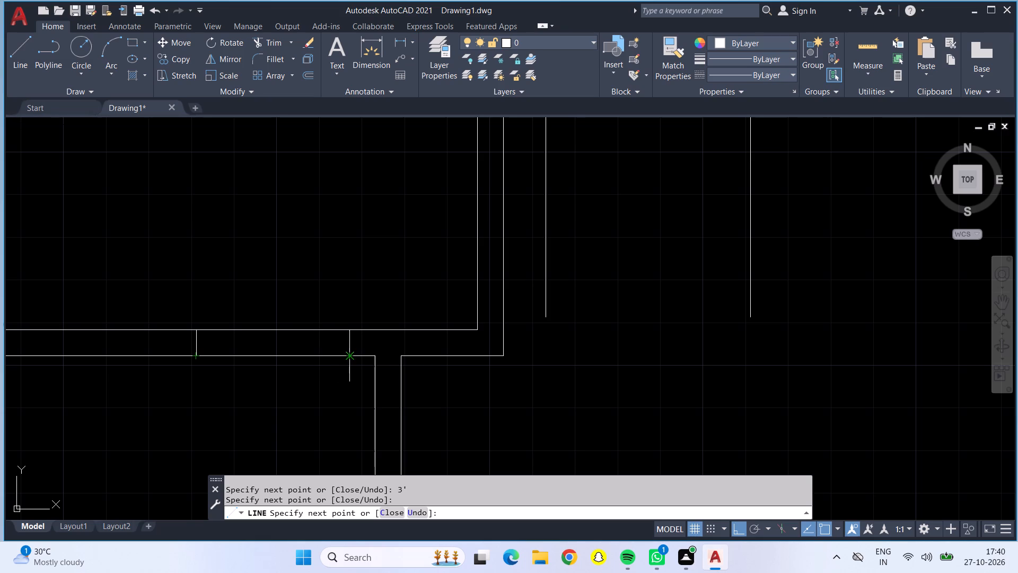
Draw a 3' door leaf line down into the small lower left room from the opening's right jamb.
left_click(348, 355)
type("3'")
key("Return")
key("Return")
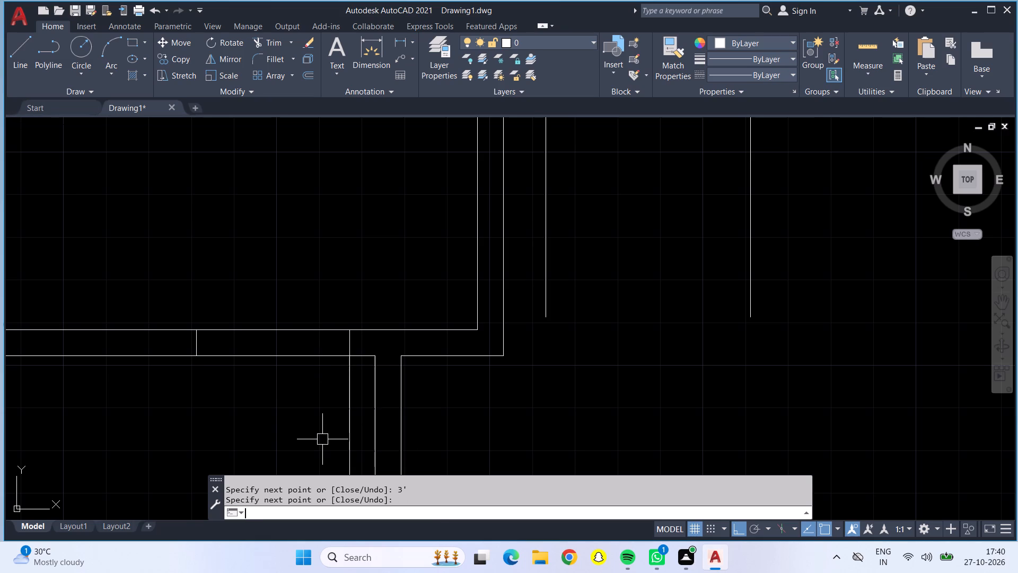
Offset the right wall line of the middle-row right room 6' inward to mark a new partition.
scroll(329, 442, "down", 2)
middle_click_drag(483, 408, 453, 340)
middle_click_drag(560, 281, 493, 418)
middle_click_drag(536, 323, 469, 379)
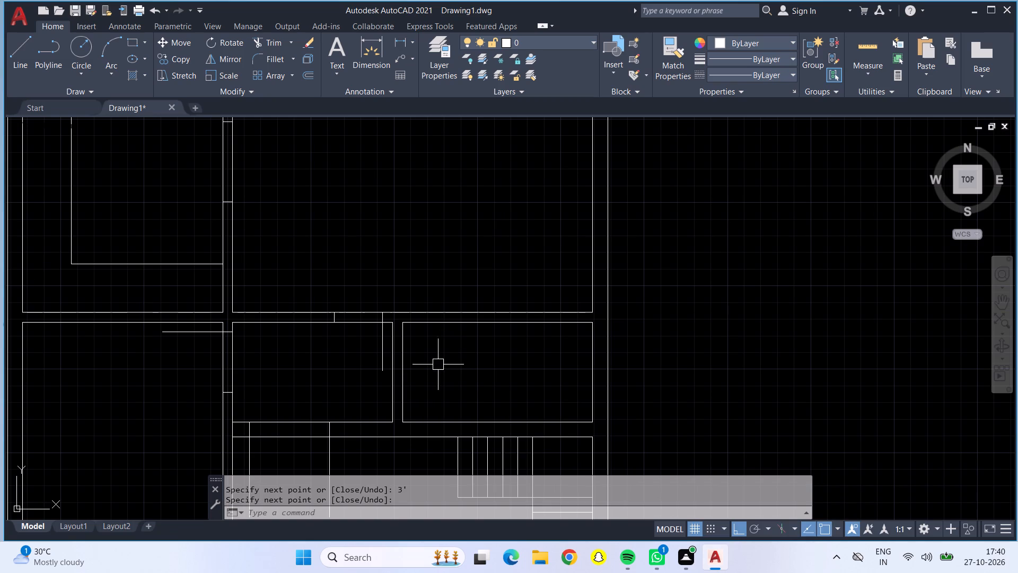
key("Escape")
key("o")
key("Return")
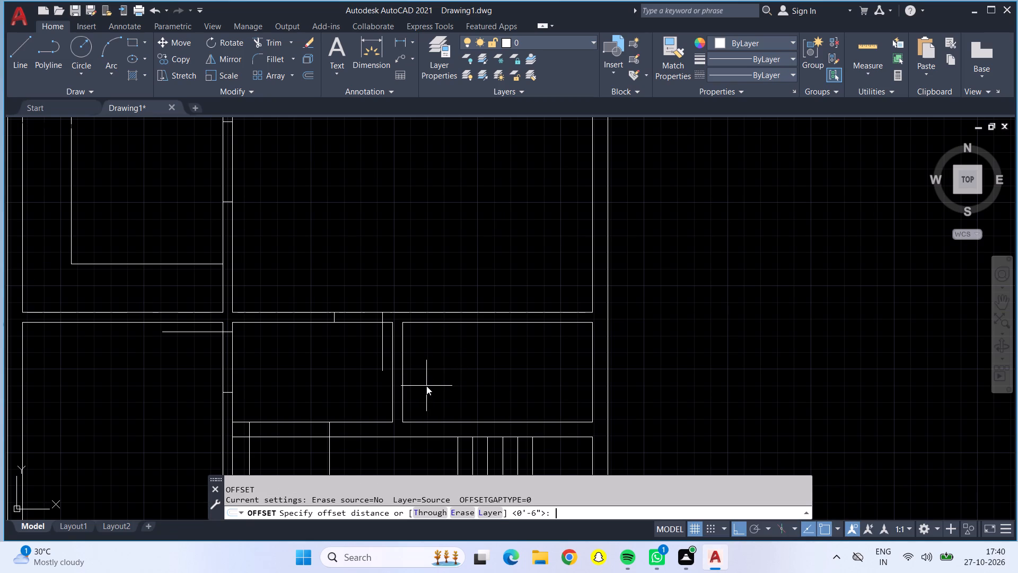
type("6'")
key("Return")
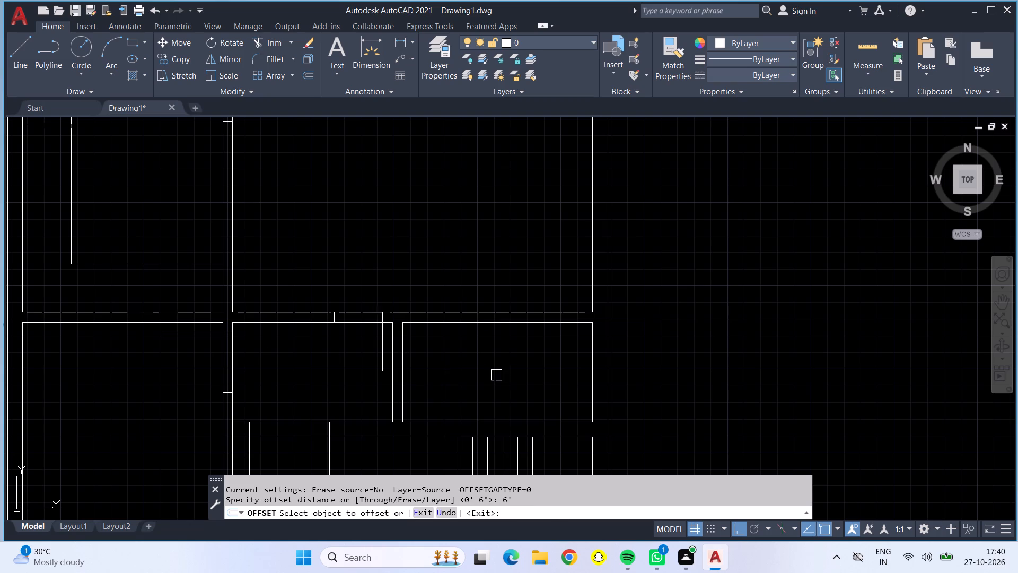
left_click(590, 374)
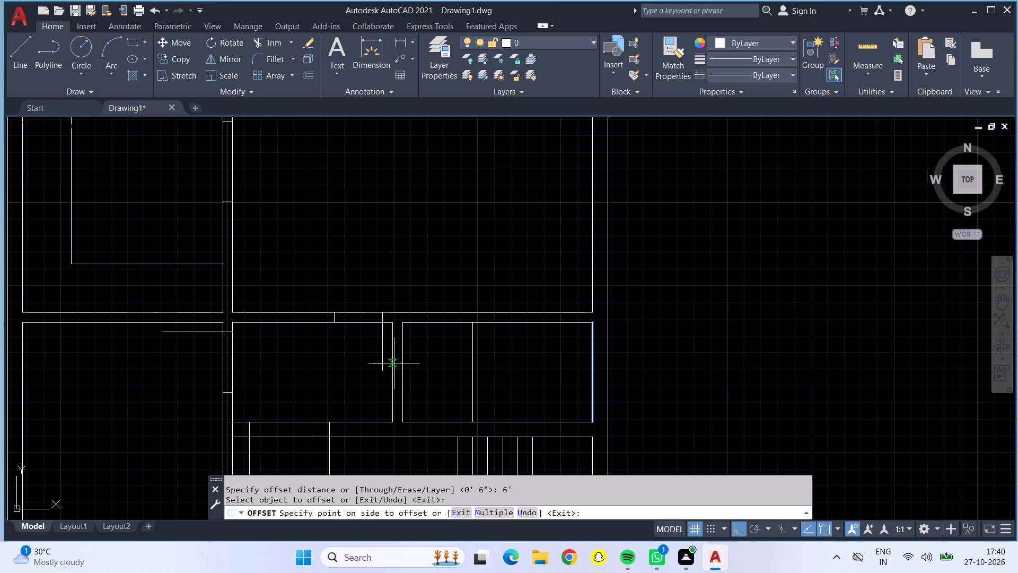
left_click(392, 363)
key("Escape")
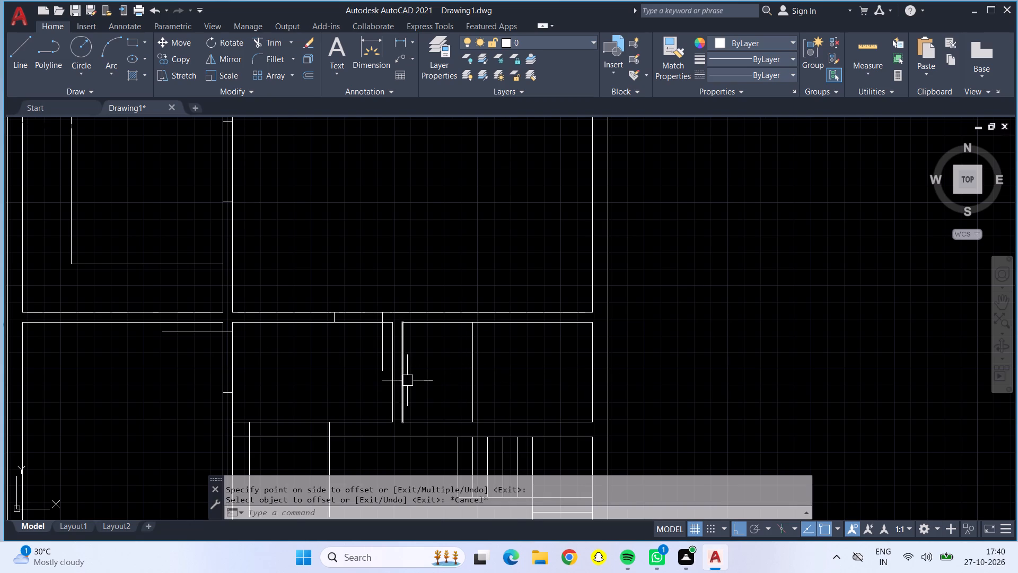
Trim away both lines of the old partition between the middle room and the room on its right.
scroll(410, 383, "down", 1)
scroll(420, 383, "up", 1)
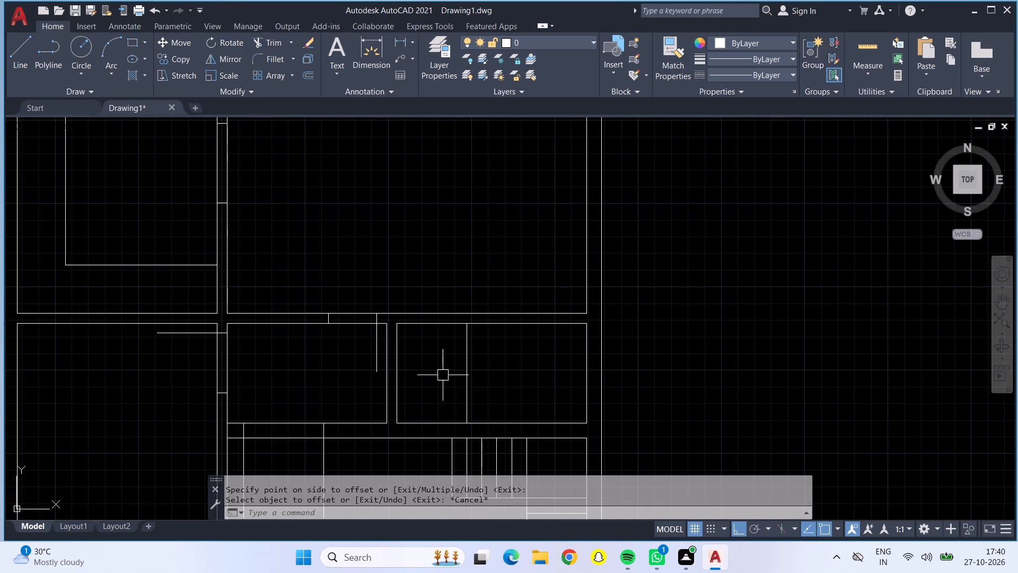
left_click(273, 38)
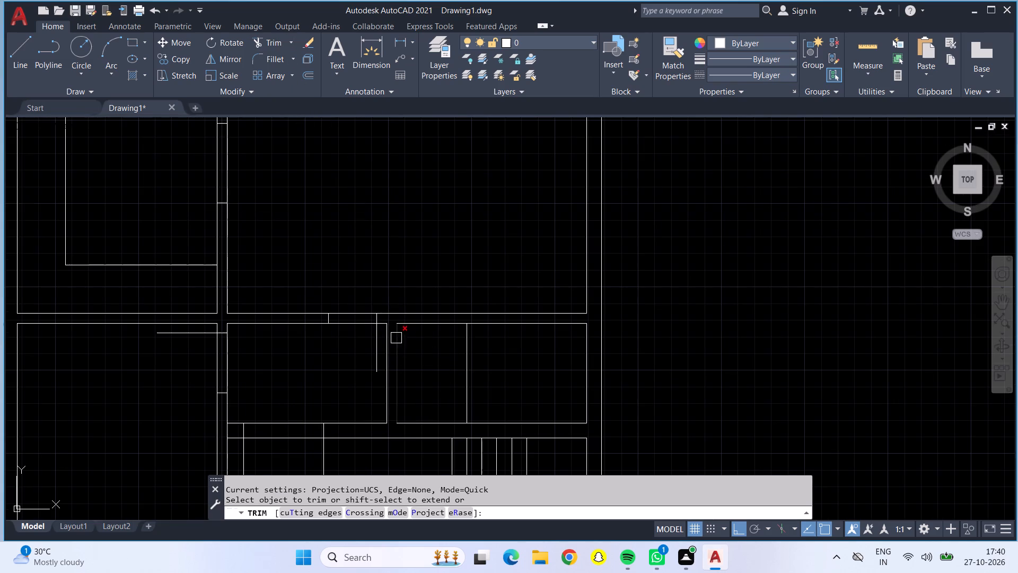
left_click(398, 362)
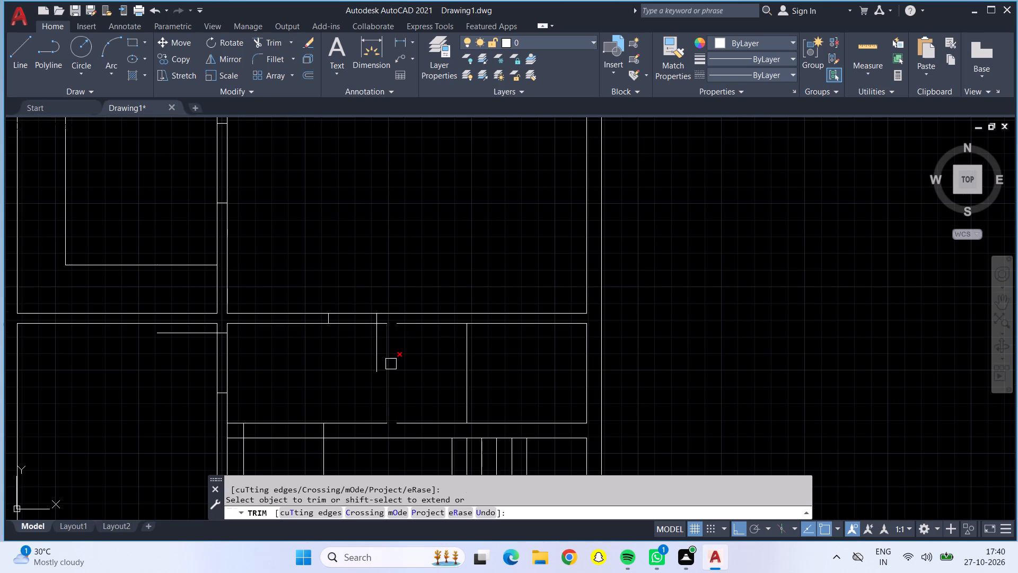
left_click(390, 364)
key("Escape")
Offset the new partition line 6" to the left to give the partition its wall thickness.
key("o")
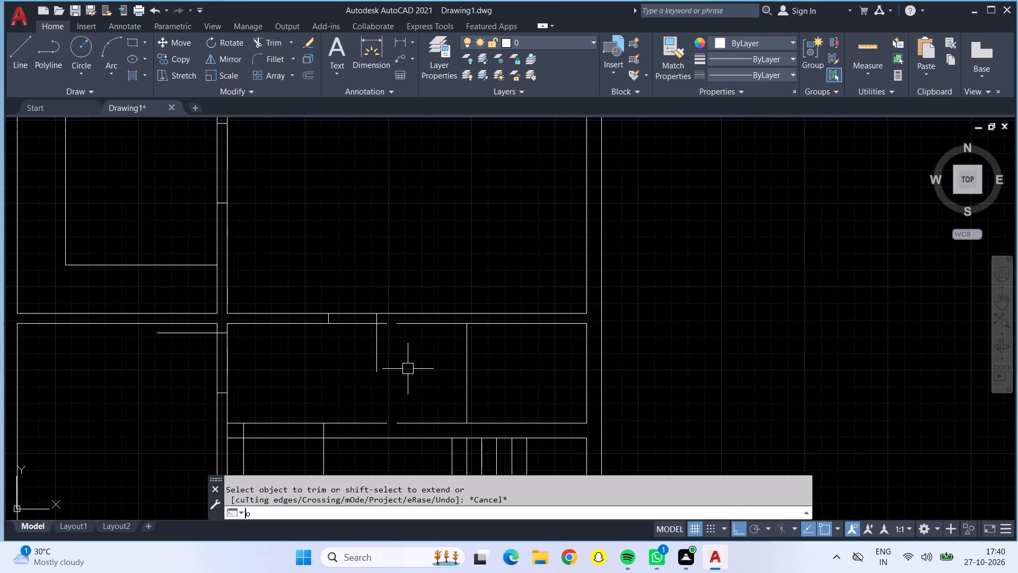
key("Return")
type("6\"")
key("Return")
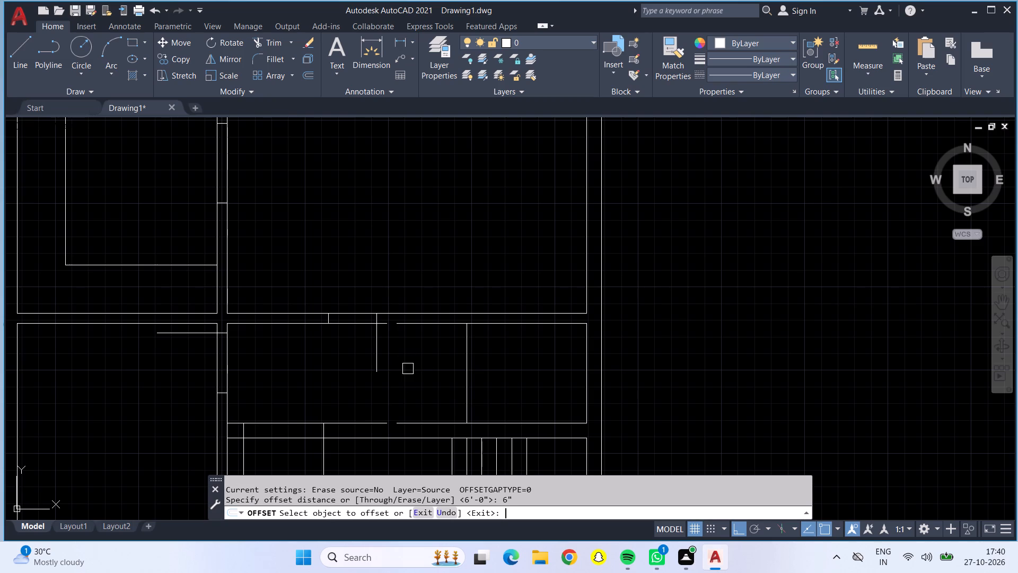
left_click(464, 394)
left_click_drag(441, 387, 436, 385)
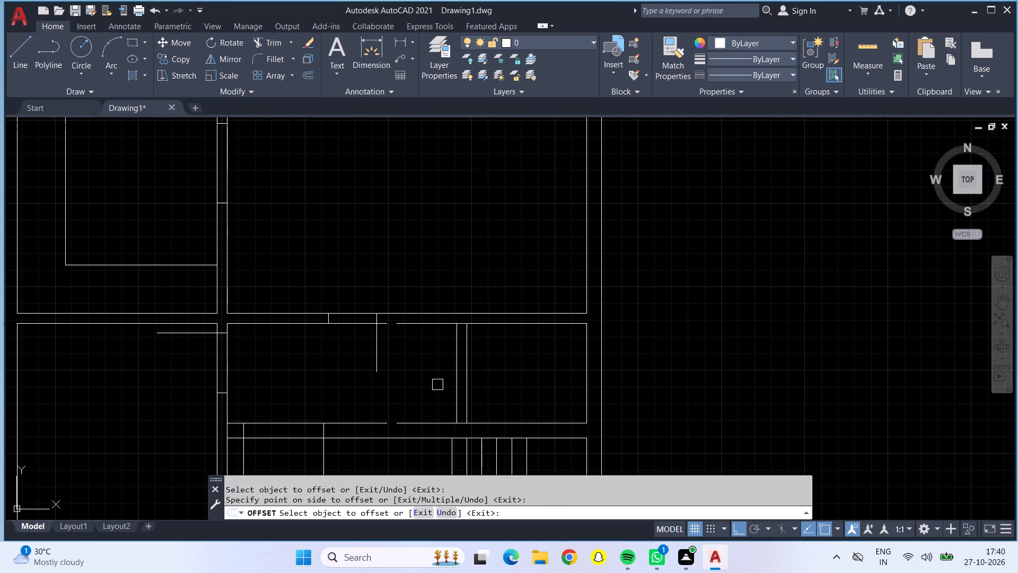
key("Escape")
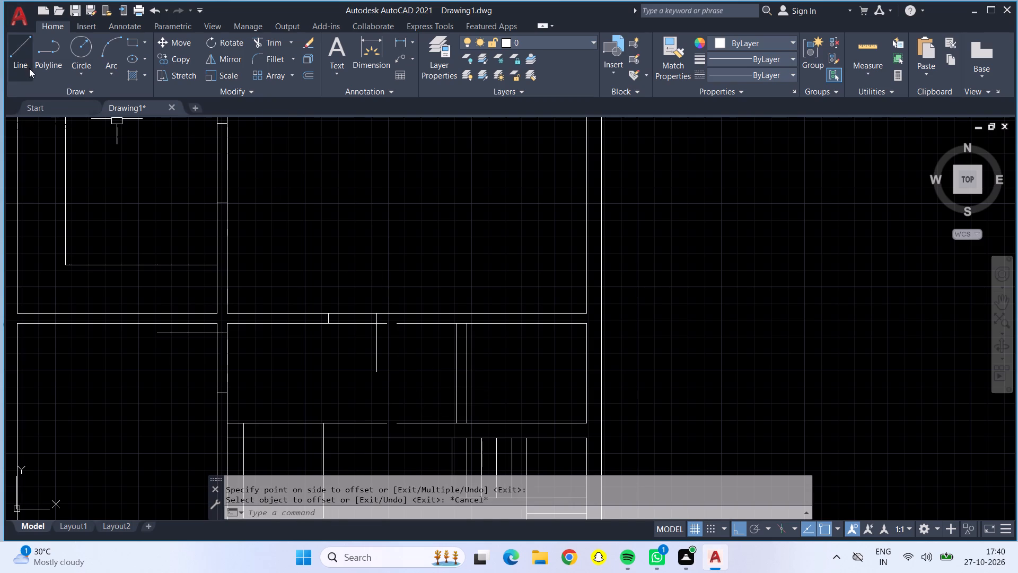
Draw short lines closing the gaps left by the old partition in the middle room's top and bottom wall lines.
left_click(25, 54)
left_click(390, 327)
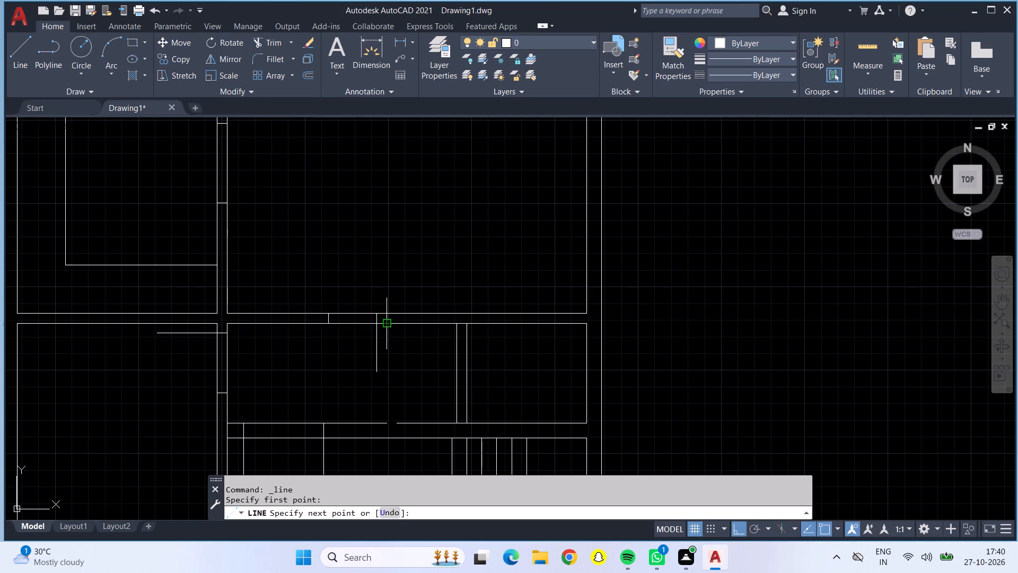
left_click(396, 326)
key("Escape")
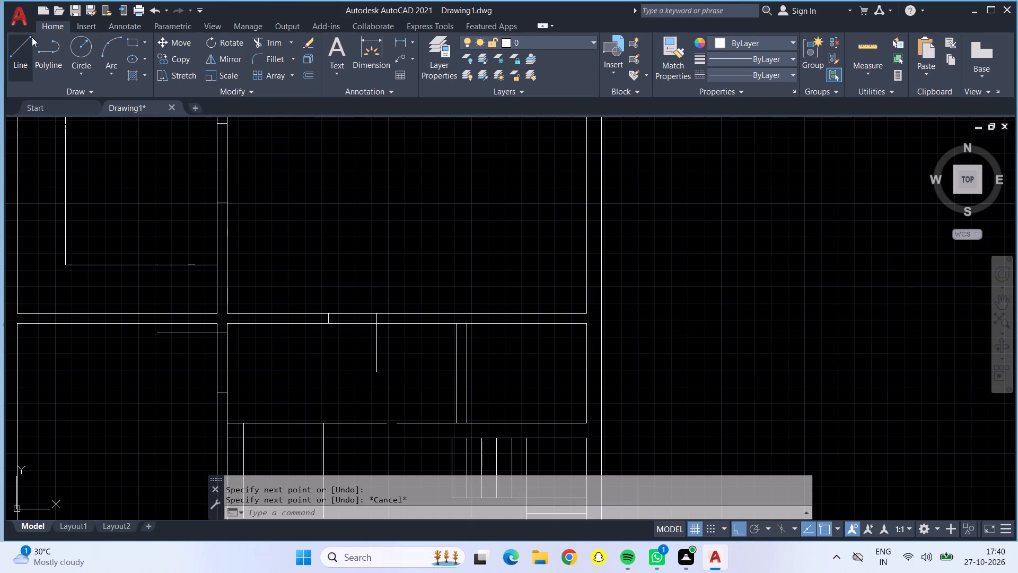
left_click(32, 37)
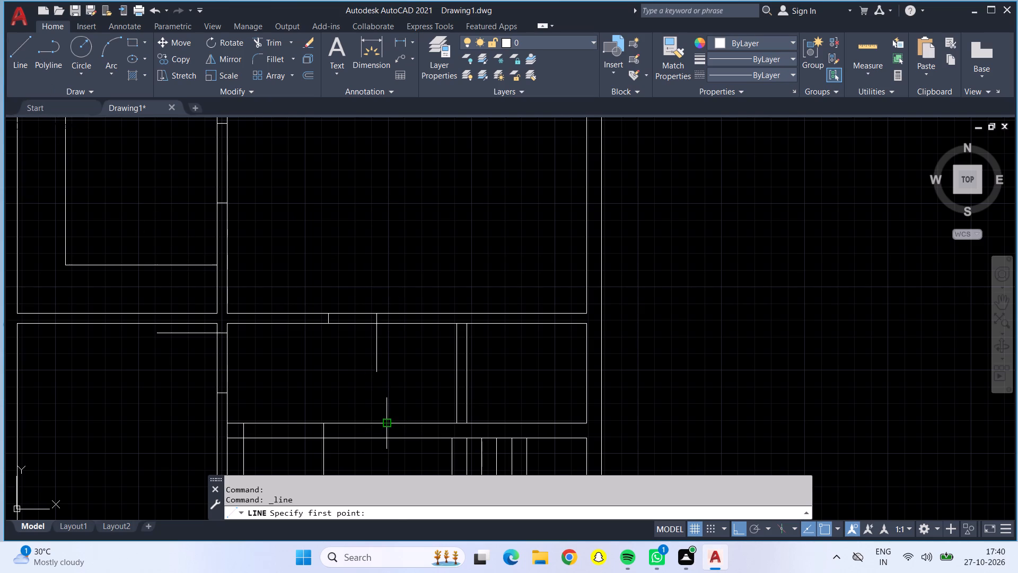
left_click(385, 423)
left_click(397, 422)
key("Escape")
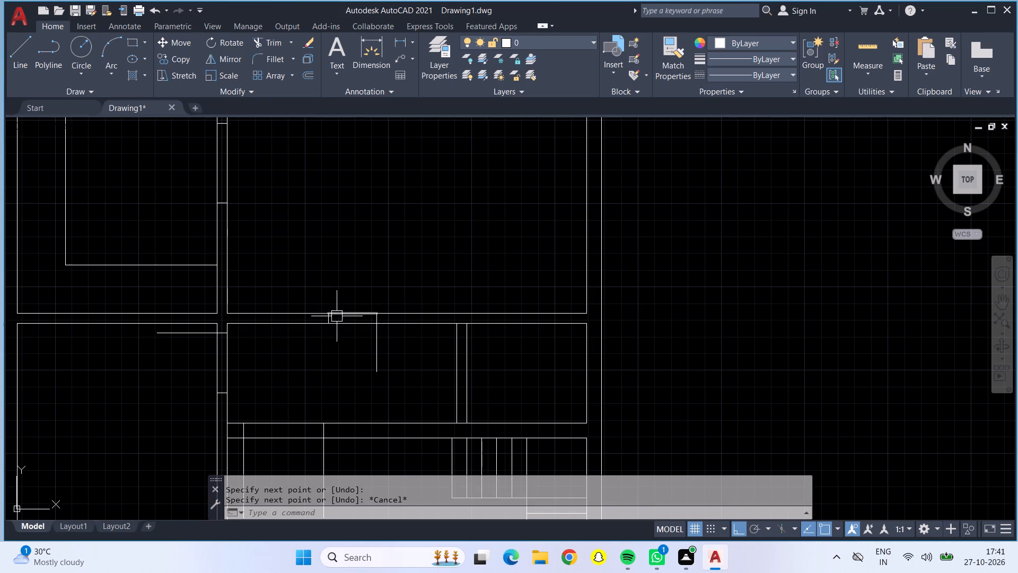
Delete the middle room's upper door leaf and opening line, together with the two leaves and opening lines at its bottom wall.
left_click(330, 318)
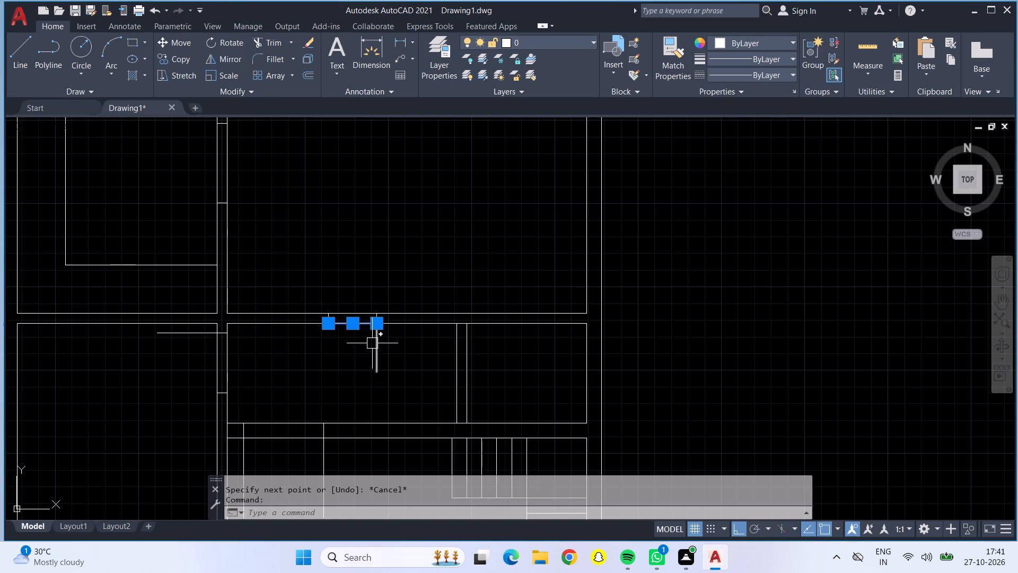
left_click(373, 344)
left_click(316, 421)
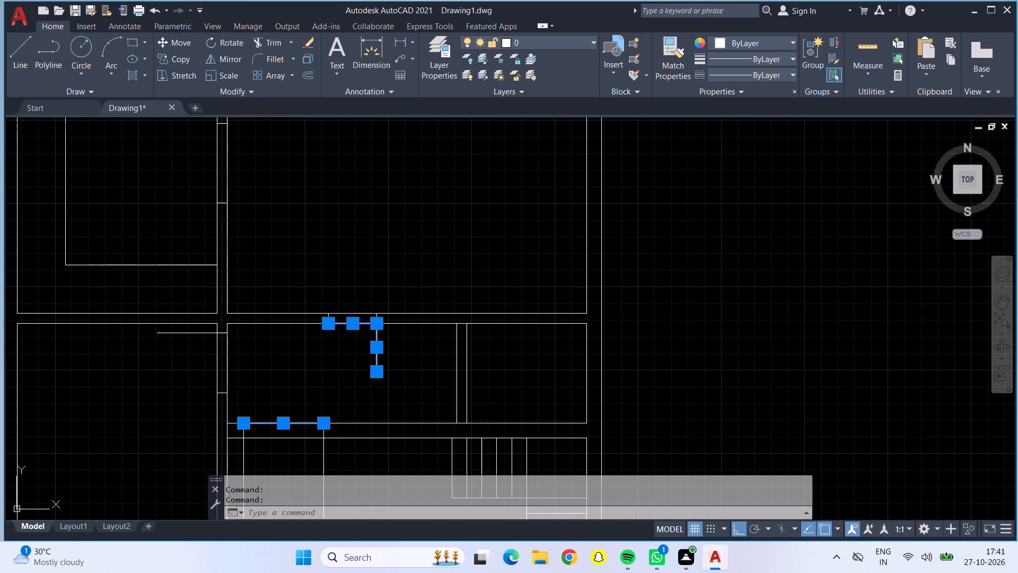
left_click(312, 437)
left_click(325, 459)
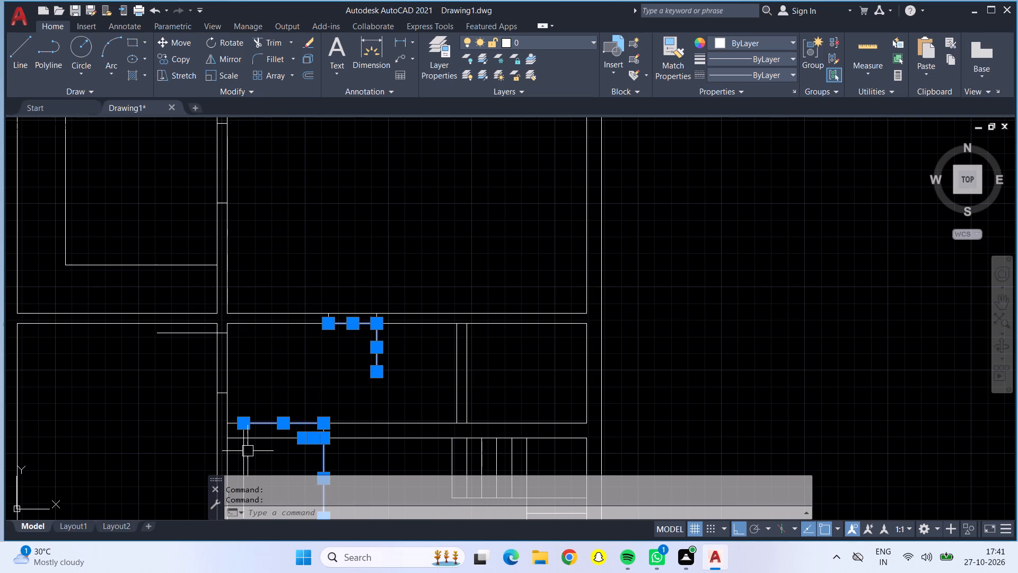
left_click(245, 451)
left_click(265, 439)
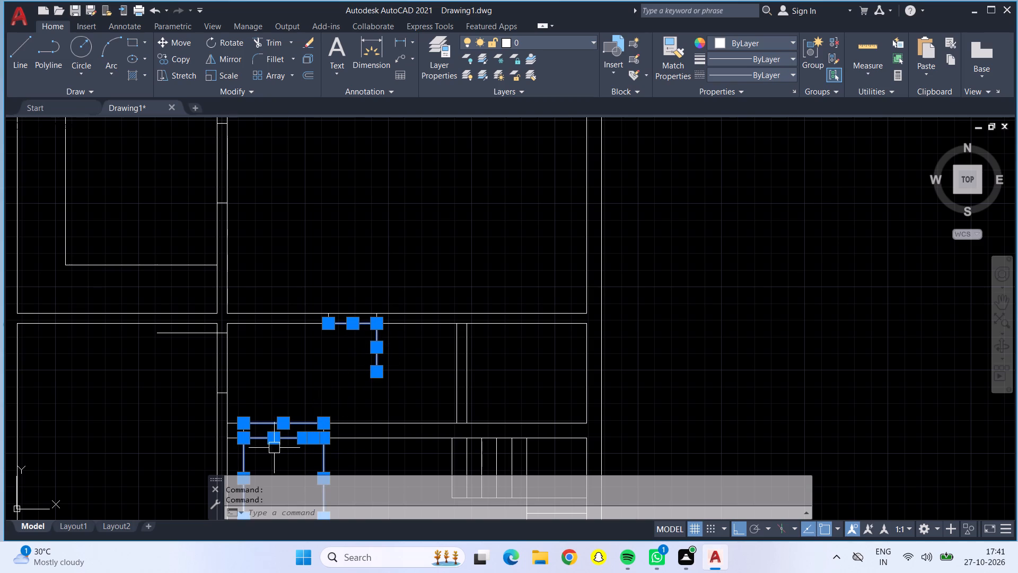
key("Delete")
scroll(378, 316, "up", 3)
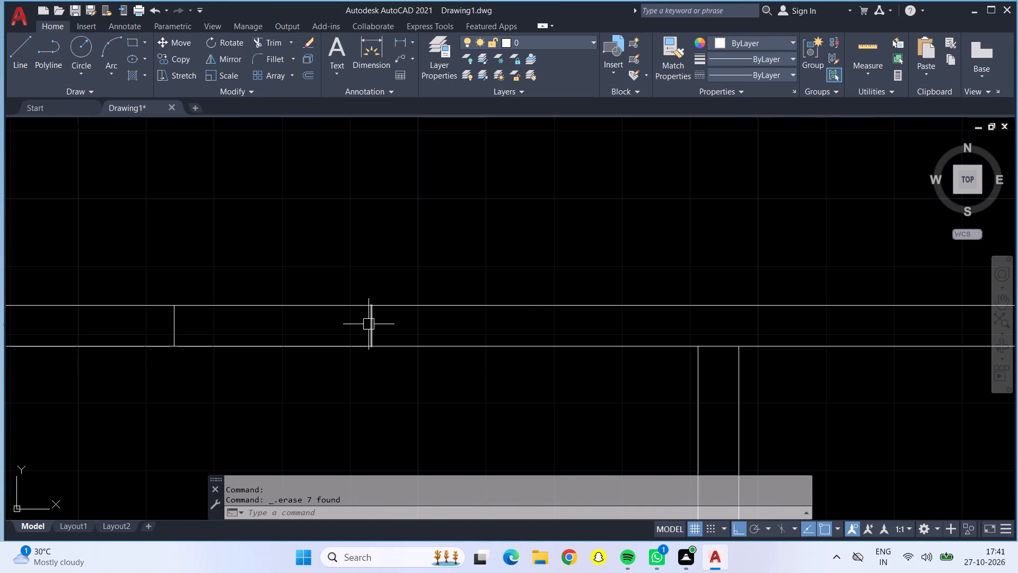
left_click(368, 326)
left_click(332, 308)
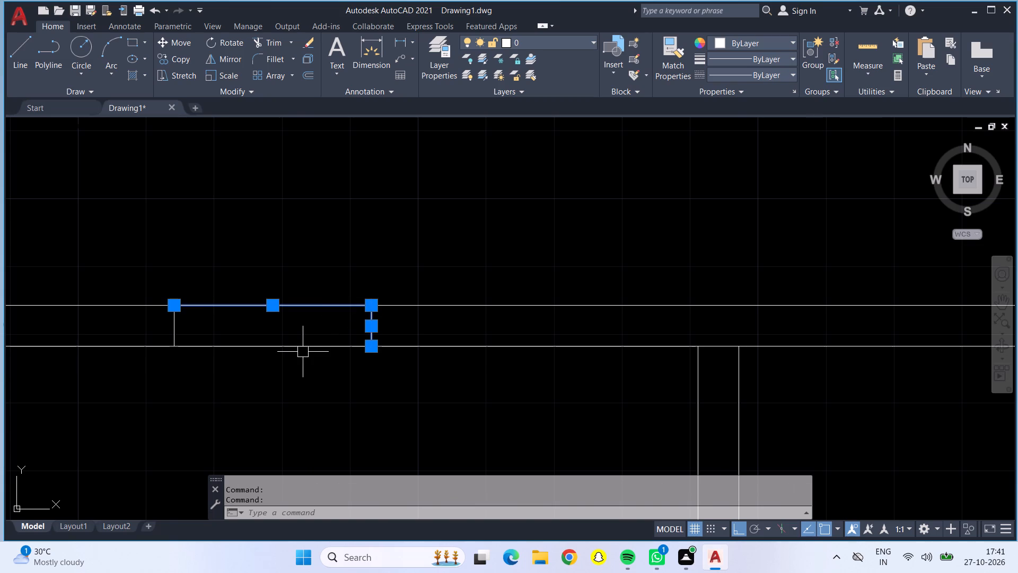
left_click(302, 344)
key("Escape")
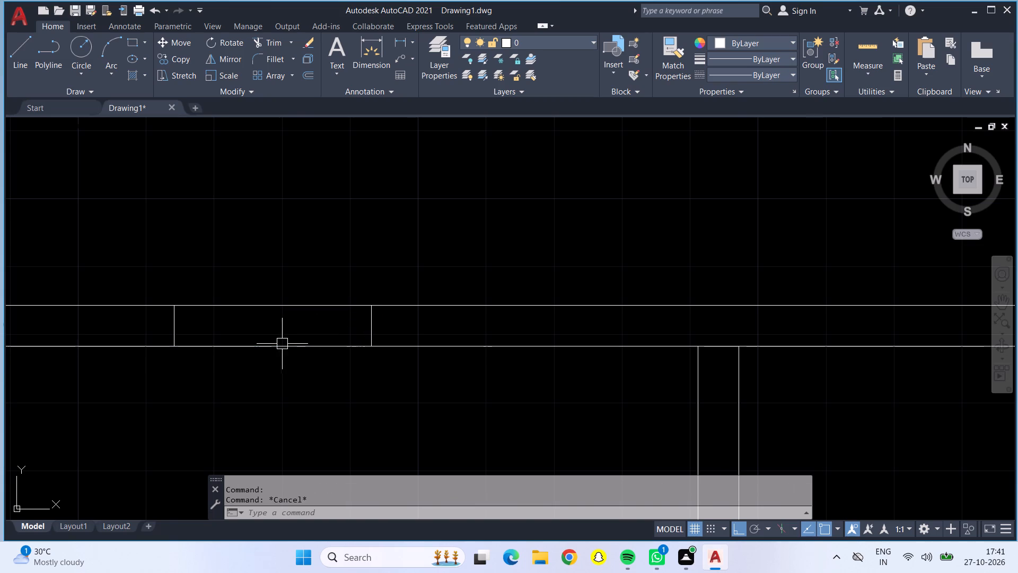
Delete the two jamb lines and the opening line between them in the middle room's top wall.
left_click(178, 331)
left_click(215, 311)
left_click_drag(242, 307, 244, 307)
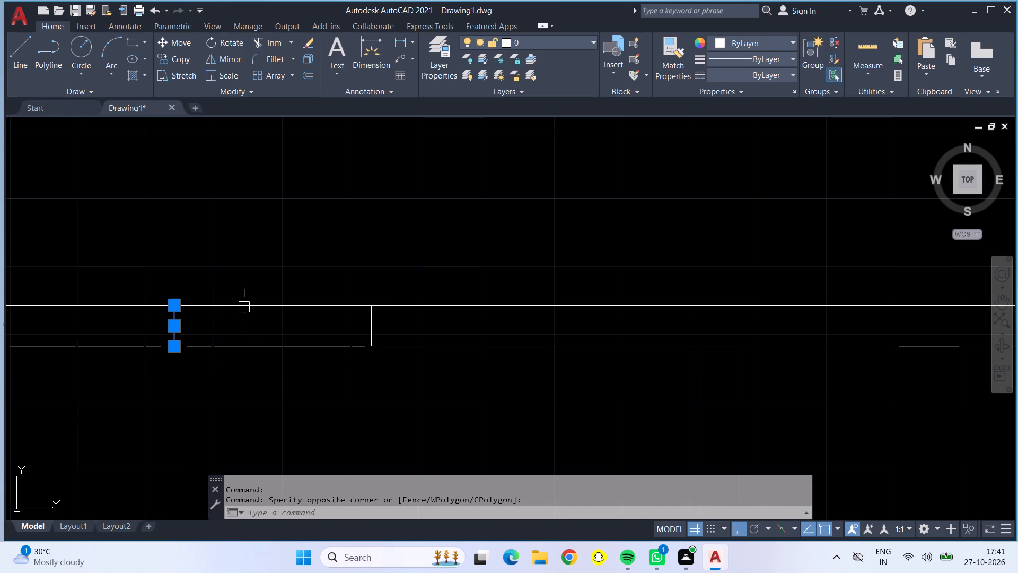
left_click_drag(244, 307, 247, 308)
left_click(258, 309)
left_click(371, 325)
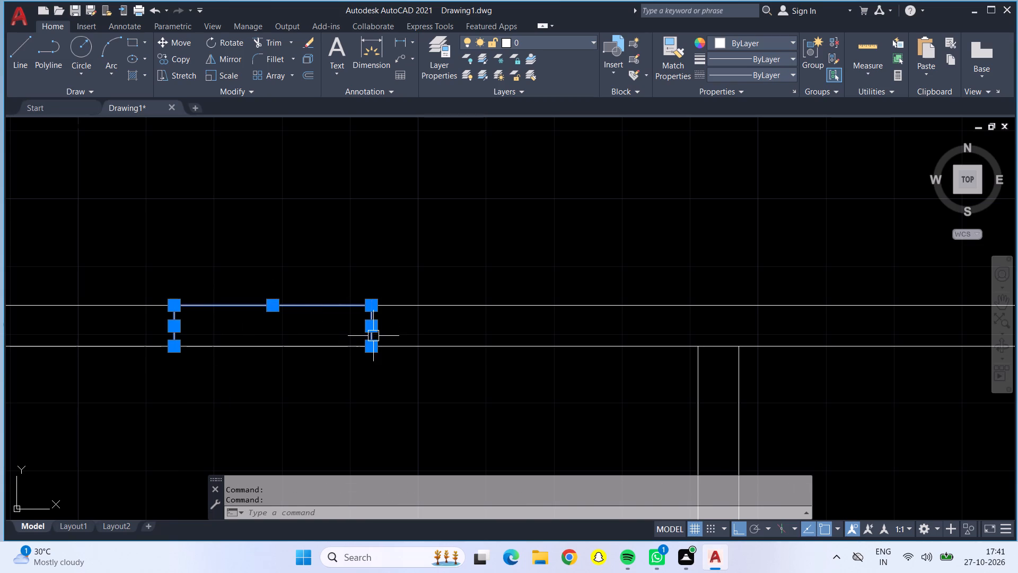
key("Delete")
Delete all the remaining jamb lines of the old door opening in the middle room's bottom wall.
scroll(373, 337, "down", 2)
middle_click_drag(320, 361, 400, 262)
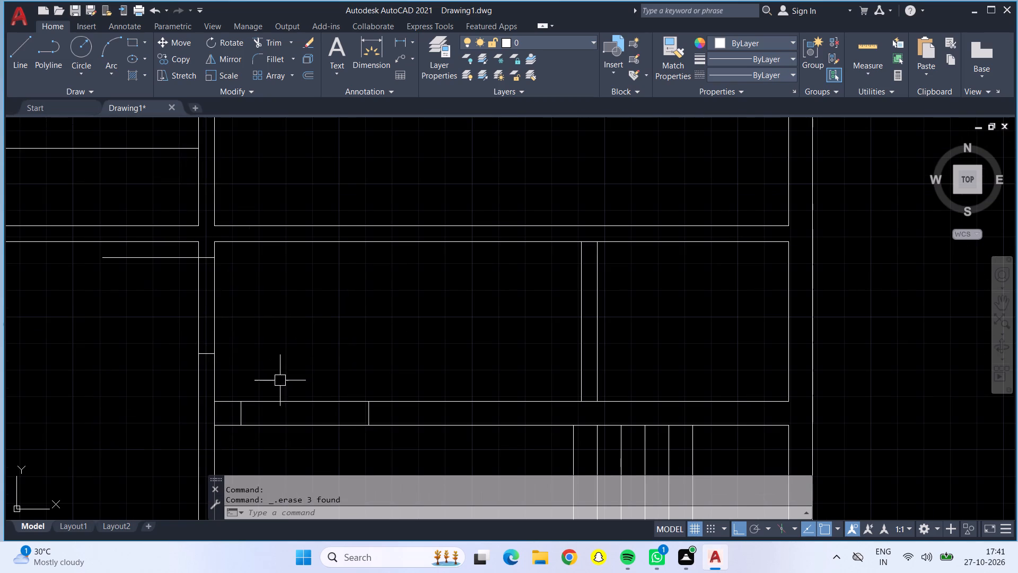
scroll(252, 412, "up", 1)
left_click(236, 413)
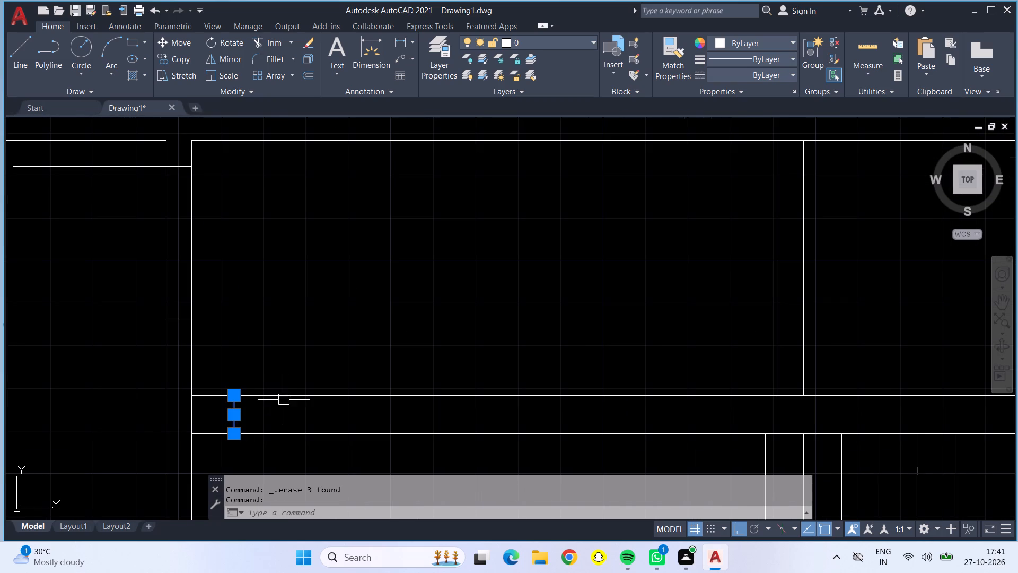
left_click(287, 397)
key("Escape")
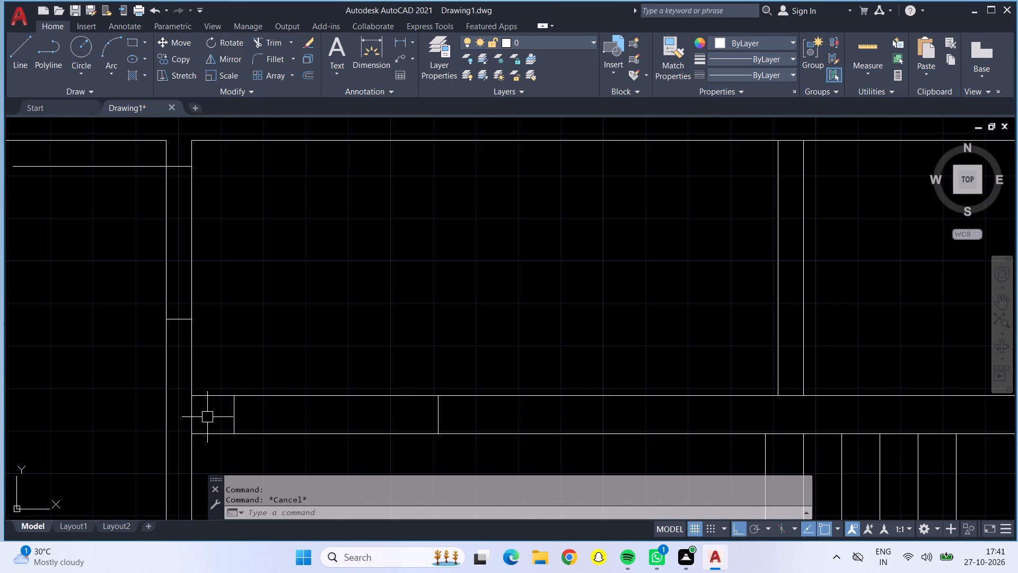
left_click(232, 418)
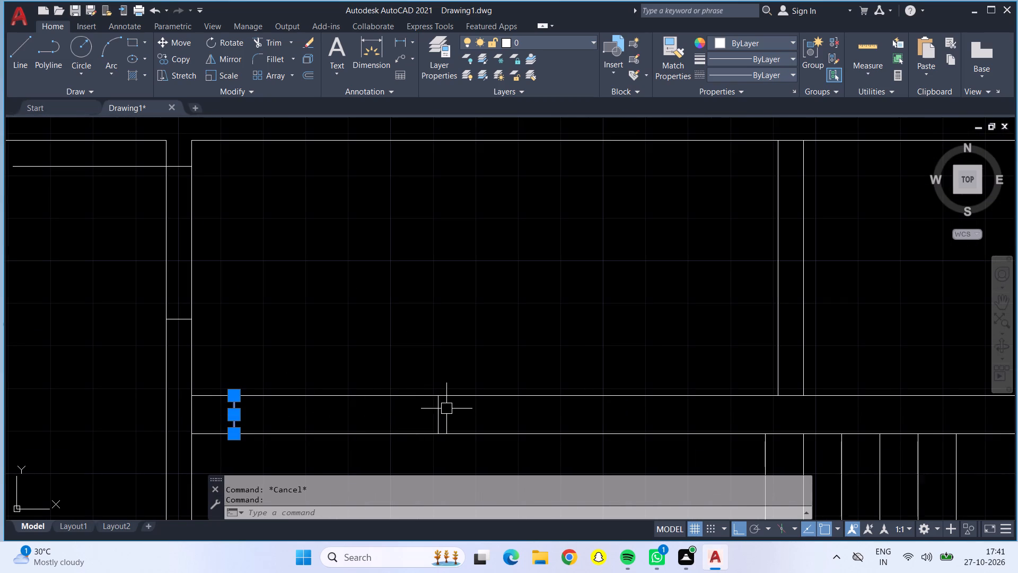
left_click(438, 409)
key("Delete")
scroll(437, 412, "down", 1)
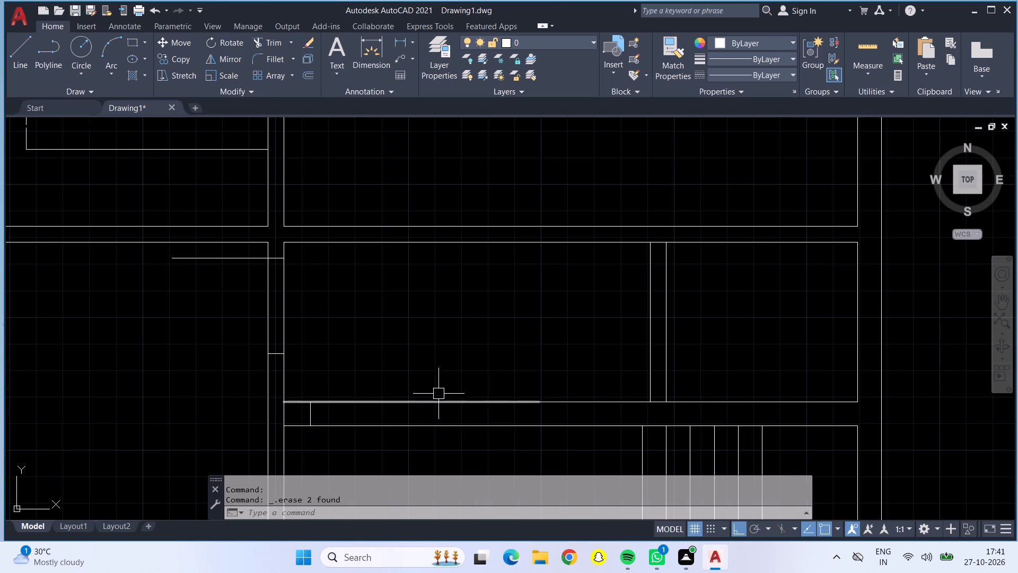
left_click(311, 412)
key("Delete")
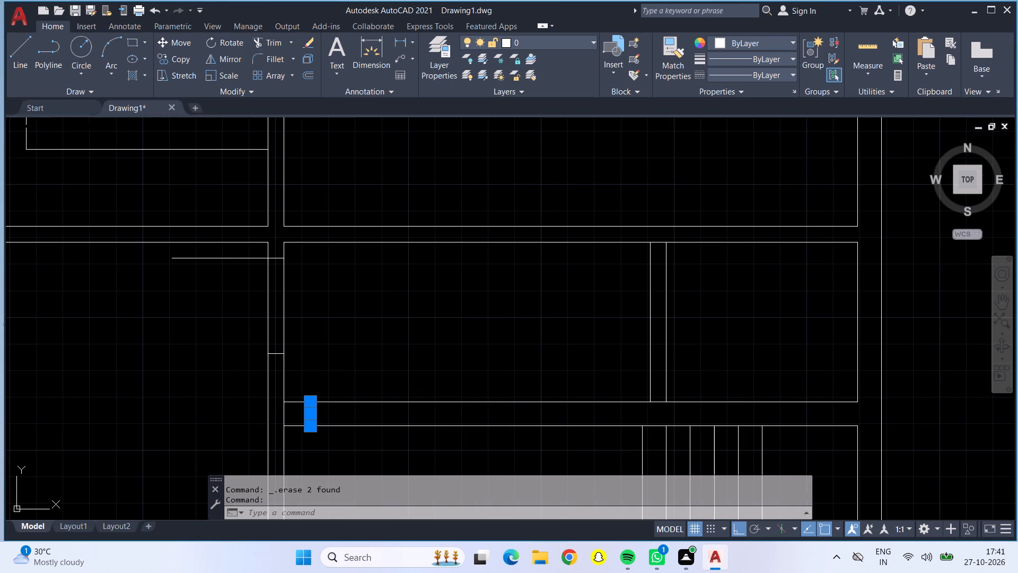
Draw a line 10' rightward from the middle room's top-left corner along its top wall, and continue it across the wall as a jamb.
scroll(343, 399, "down", 1)
middle_click_drag(416, 353, 417, 295)
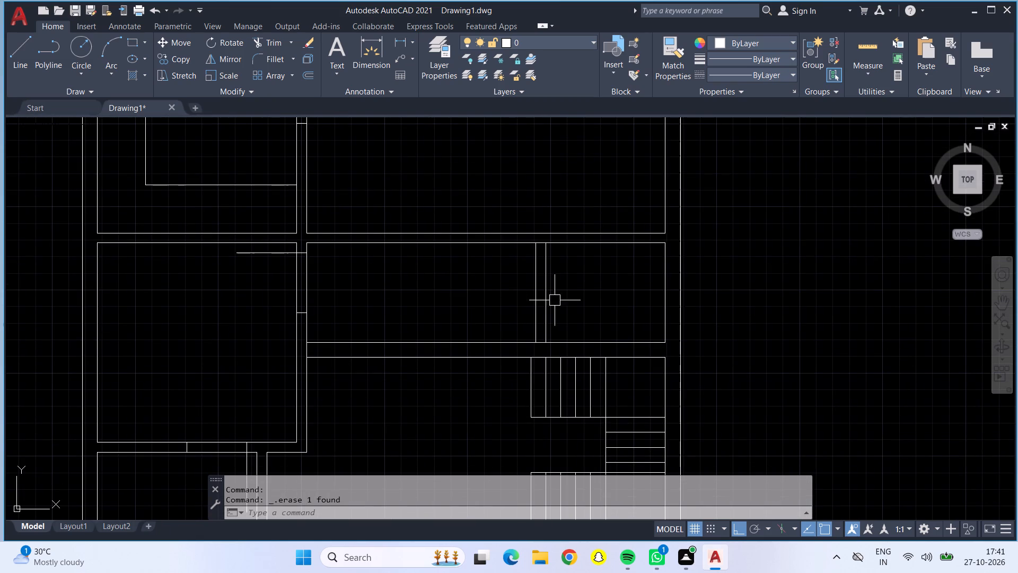
middle_click_drag(607, 301, 525, 312)
scroll(525, 312, "down", 1)
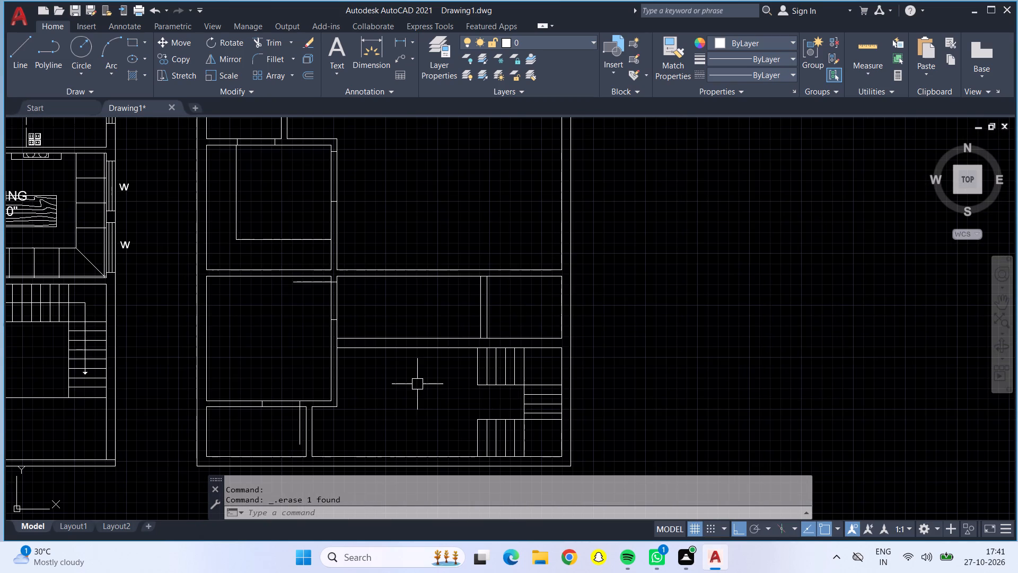
middle_click_drag(417, 386, 436, 386)
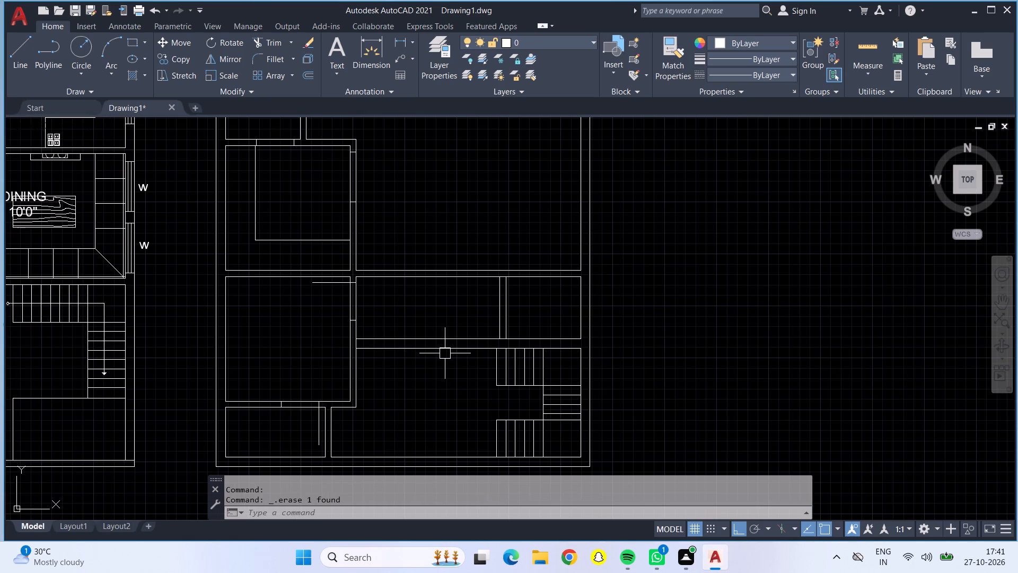
middle_click_drag(443, 403, 456, 407)
key("Escape")
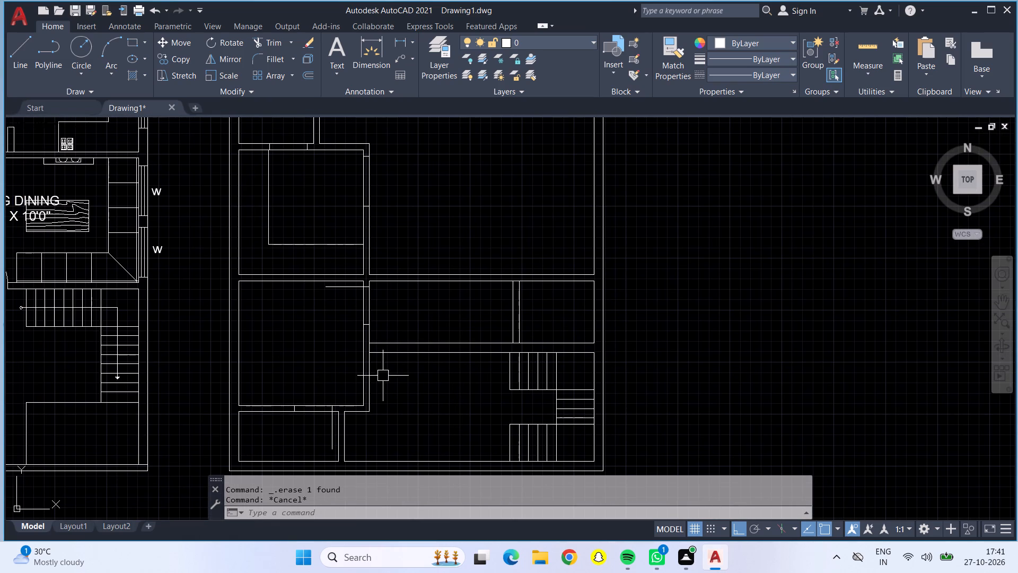
middle_click_drag(396, 401, 396, 449)
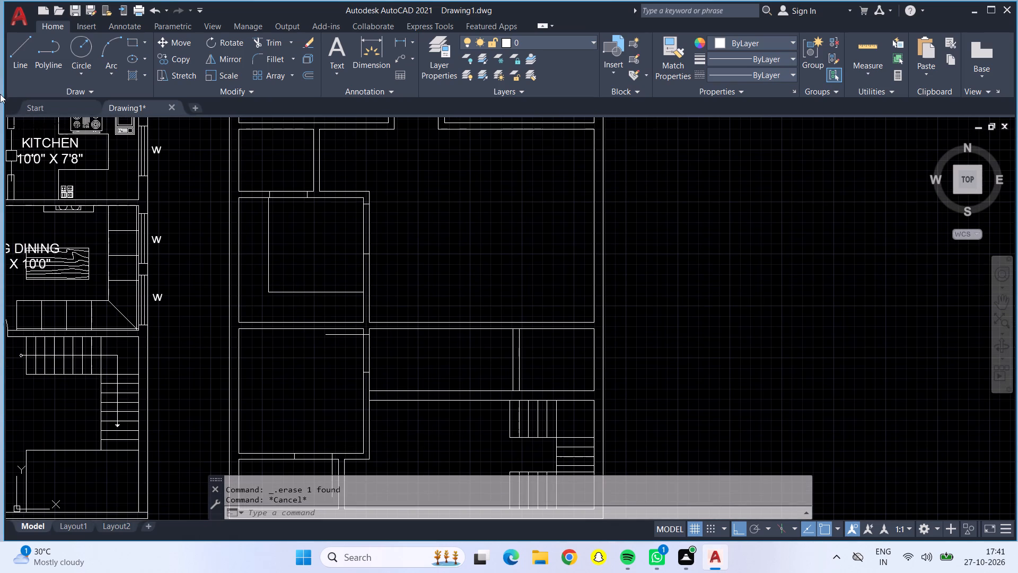
left_click(27, 54)
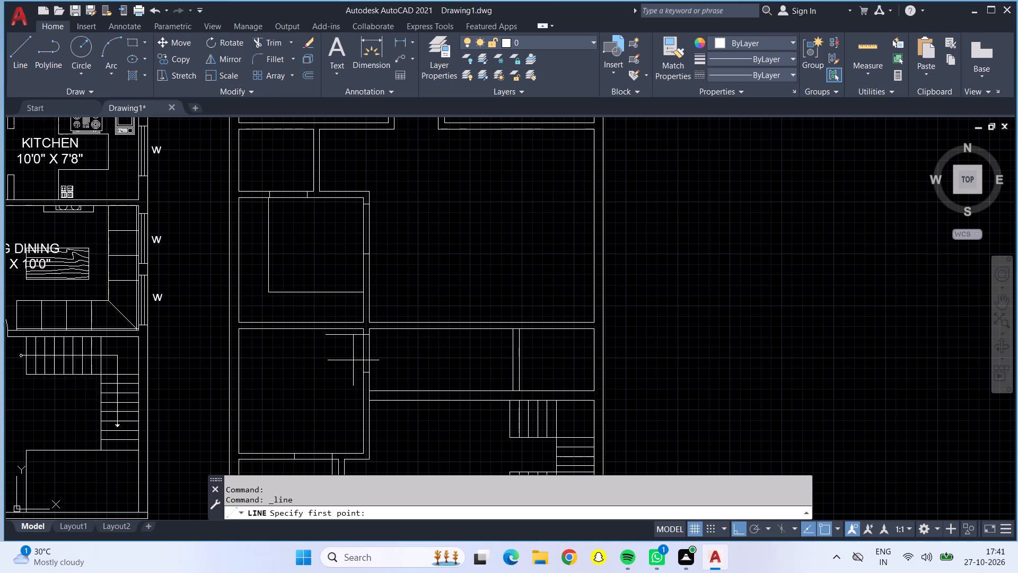
scroll(372, 329, "up", 2)
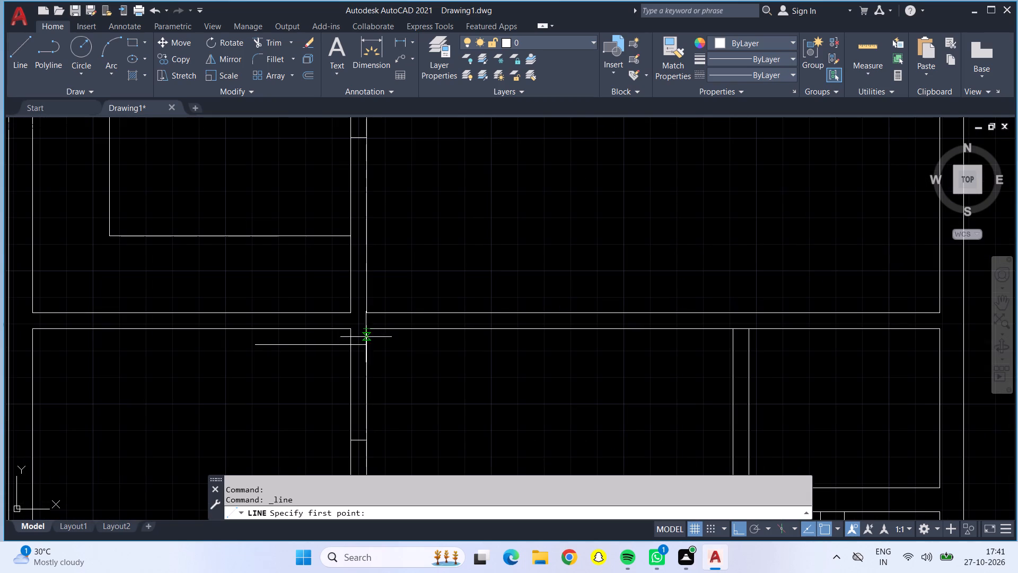
left_click(367, 332)
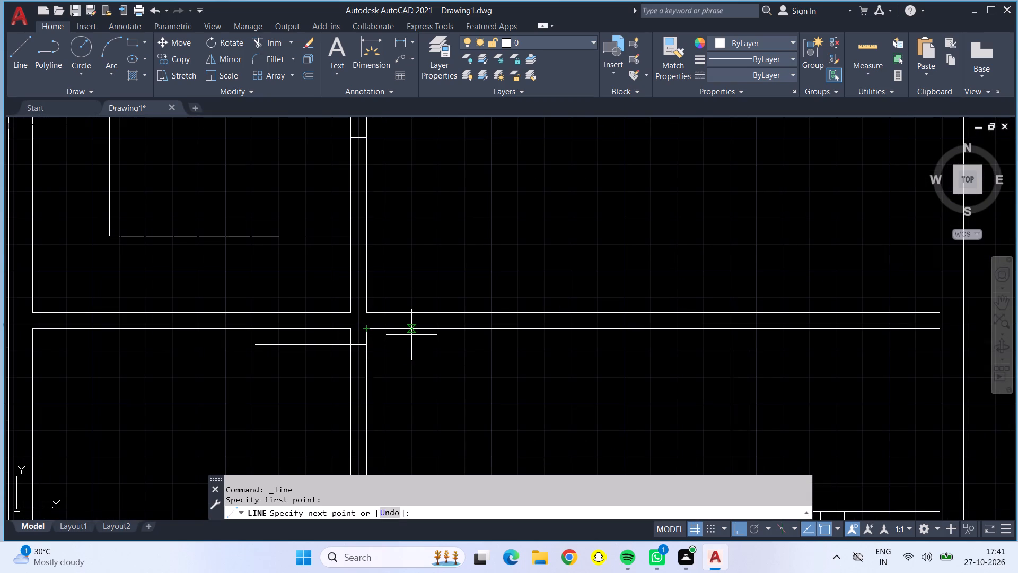
type("10")
key("apostrophe")
key("Return")
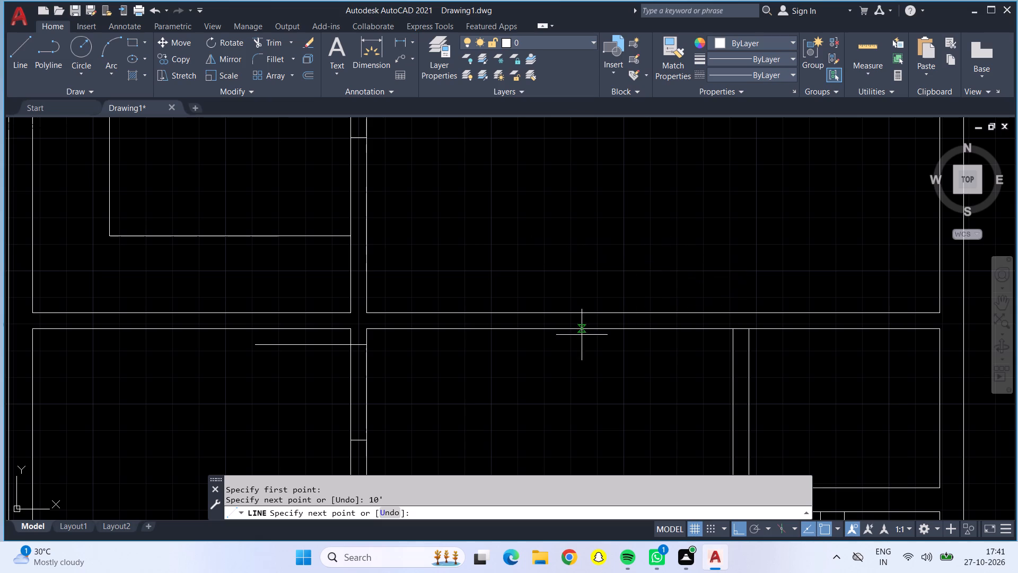
left_click(687, 310)
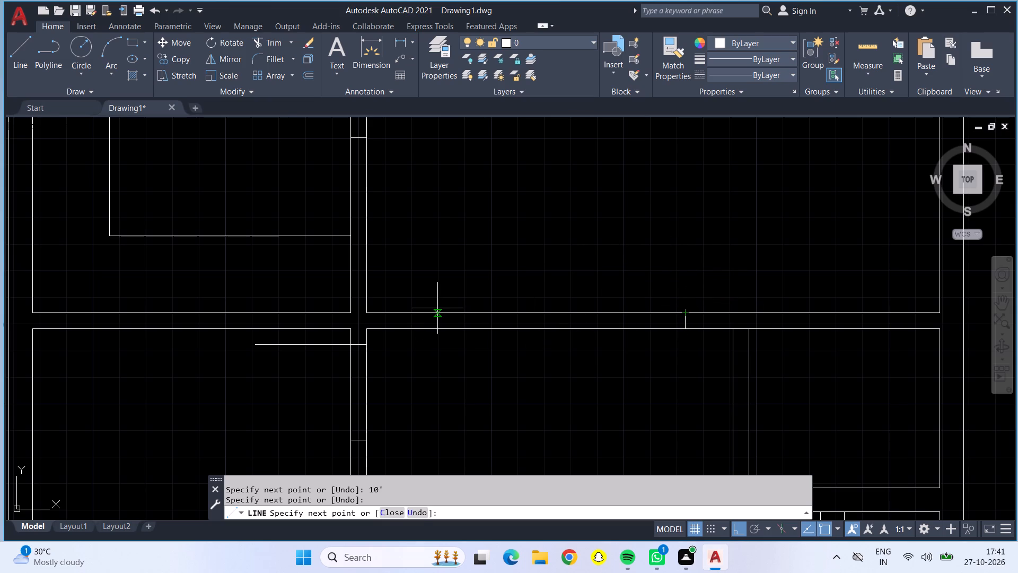
Continue the line 6' and a further 2' leftward along the wall's upper line, and across the wall as the second jamb.
key("8")
key("BackSpace")
type("6'")
key("Return")
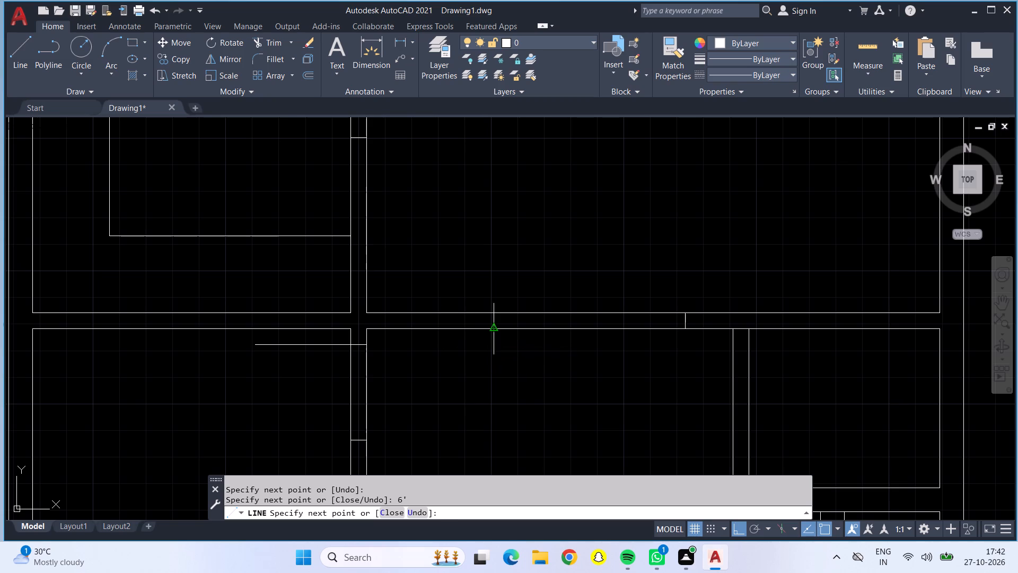
type("2'")
key("Return")
left_click(430, 328)
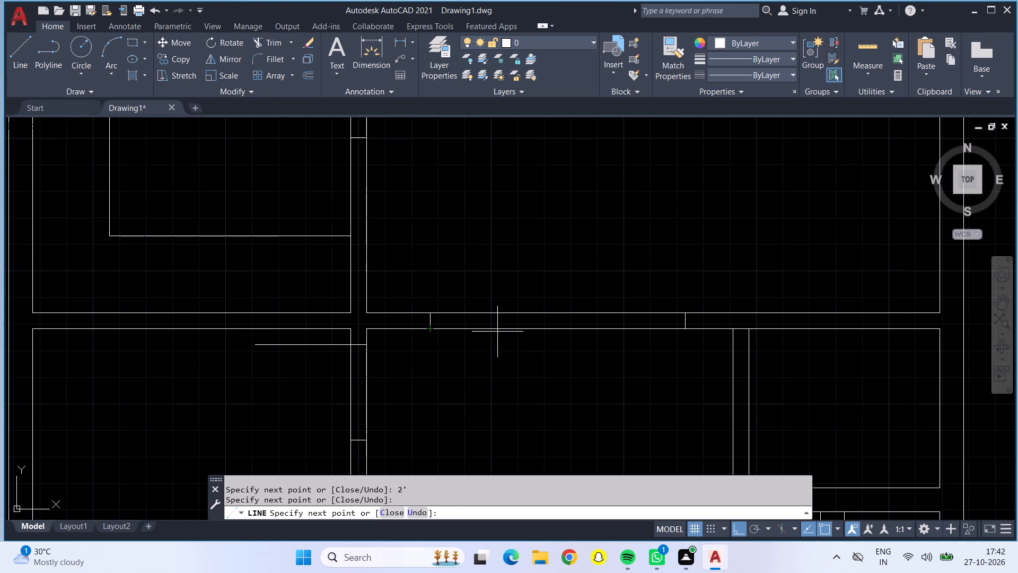
left_click(683, 330)
key("Escape")
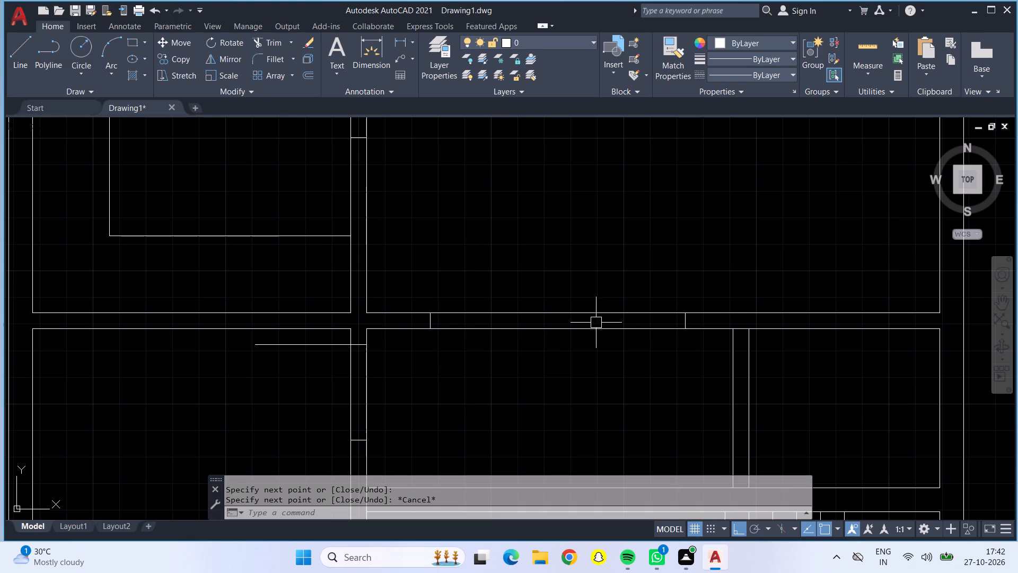
Trim both wall lines between the two new jambs to leave an 8' opening in the middle room's top wall.
left_click(271, 44)
left_click_drag(494, 223, 532, 291)
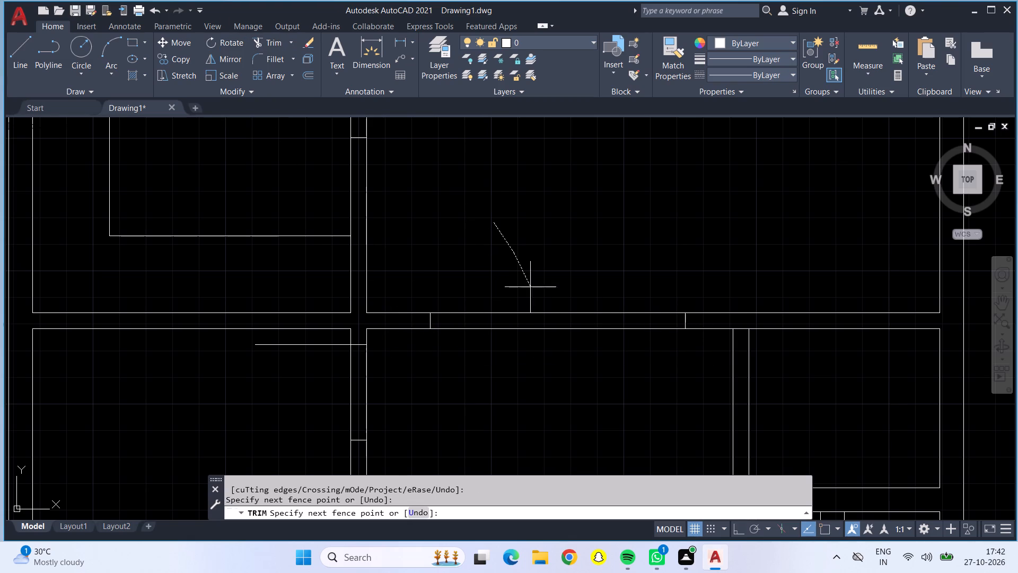
left_click_drag(532, 291, 534, 353)
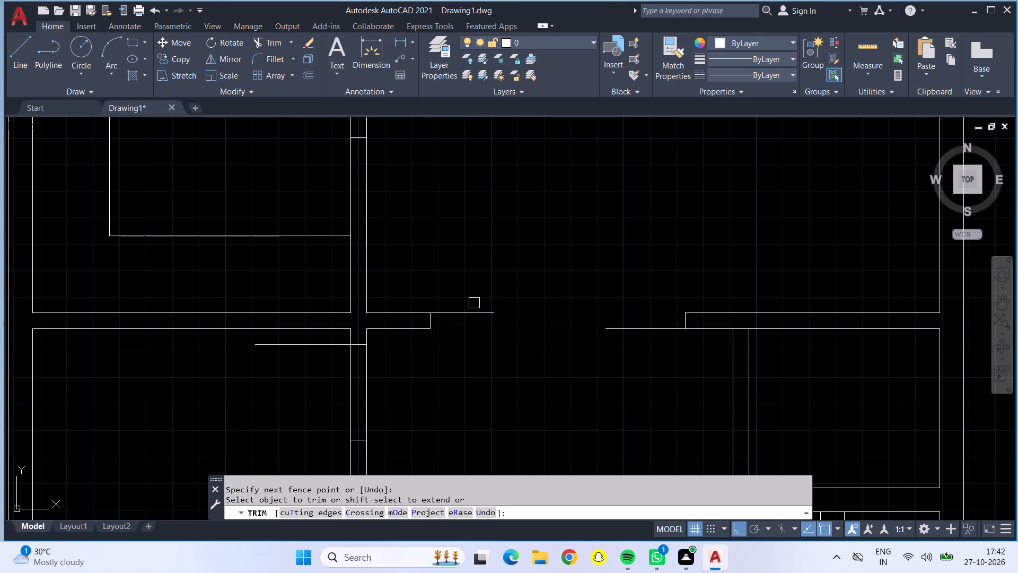
left_click(475, 317)
left_click(619, 324)
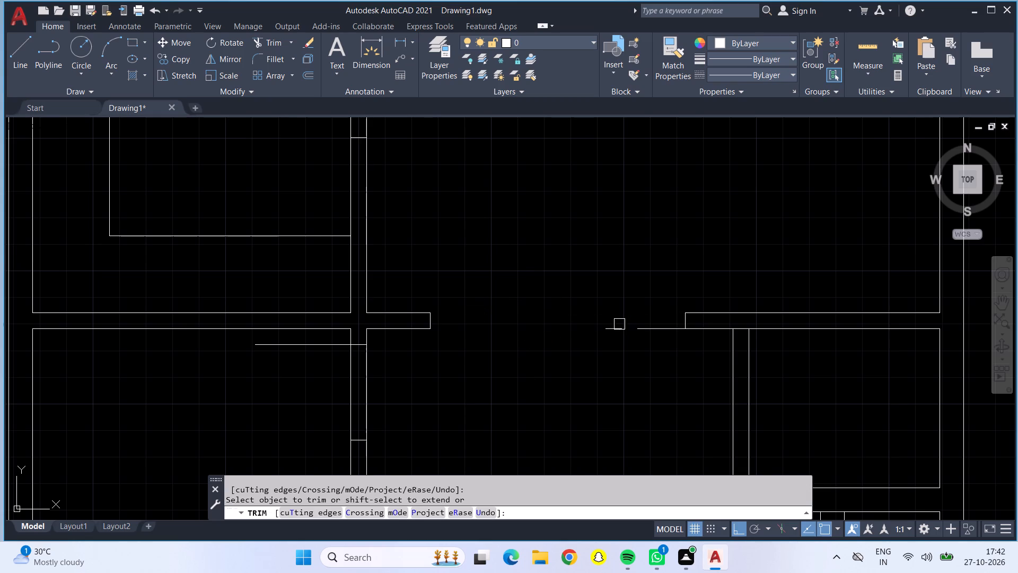
left_click(612, 327)
left_click(633, 328)
scroll(611, 325, "down", 1)
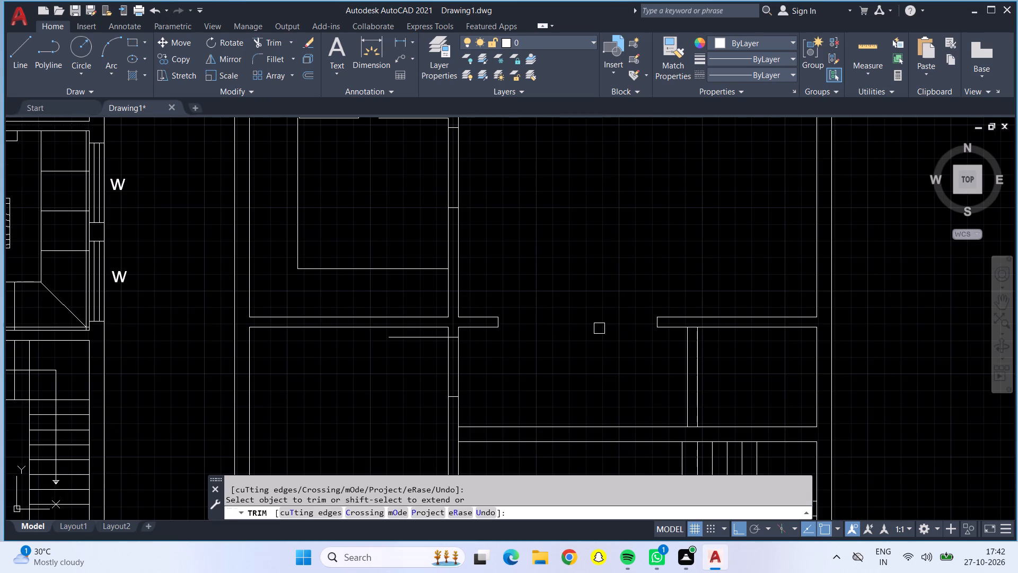
middle_click_drag(586, 326, 550, 268)
key("Escape")
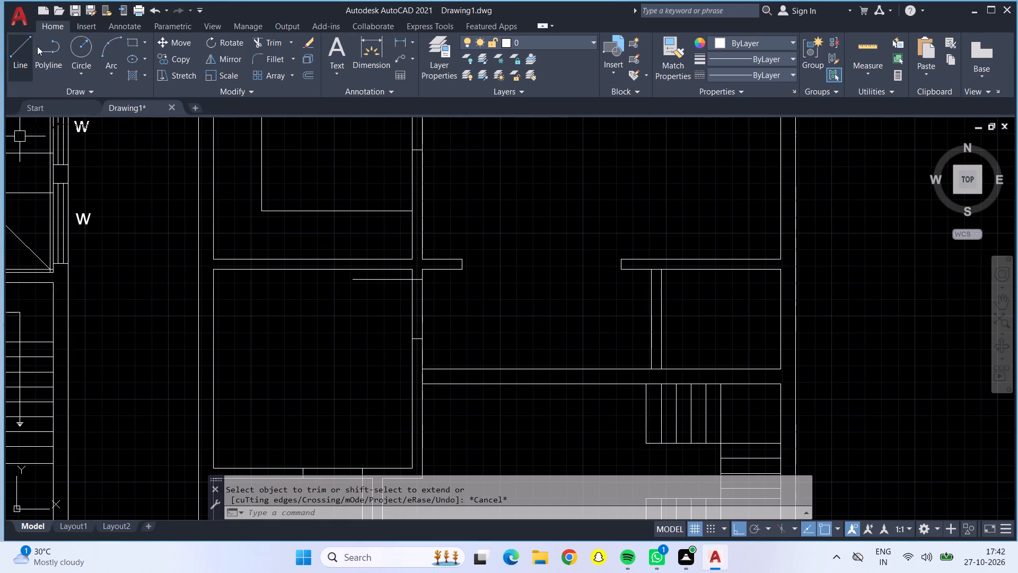
Draw a line from the middle room's bottom-left corner to the left jamb's lower end, and straight down to the bottom wall's lower line.
left_click(24, 44)
scroll(426, 368, "up", 1)
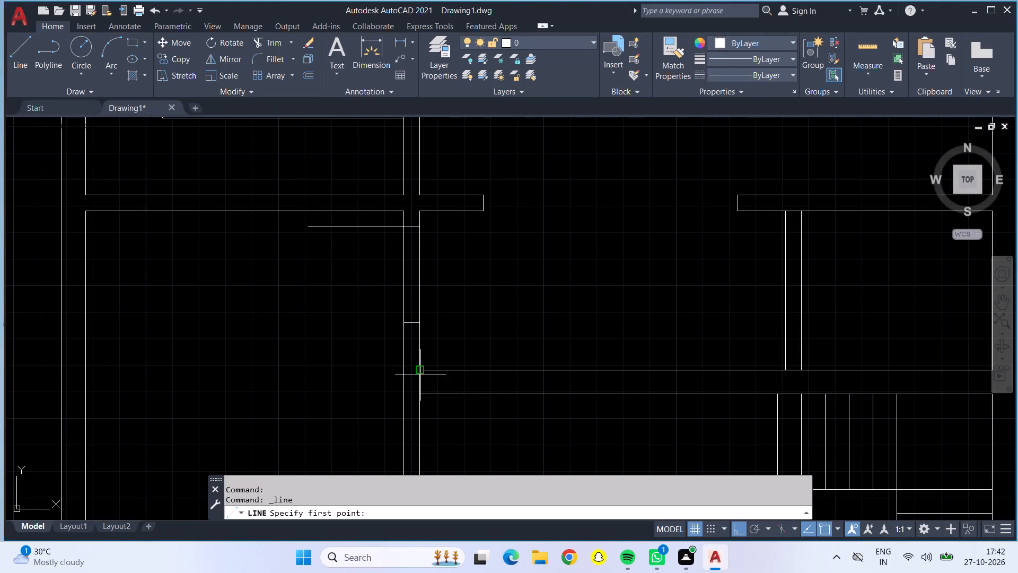
left_click_drag(422, 370, 428, 369)
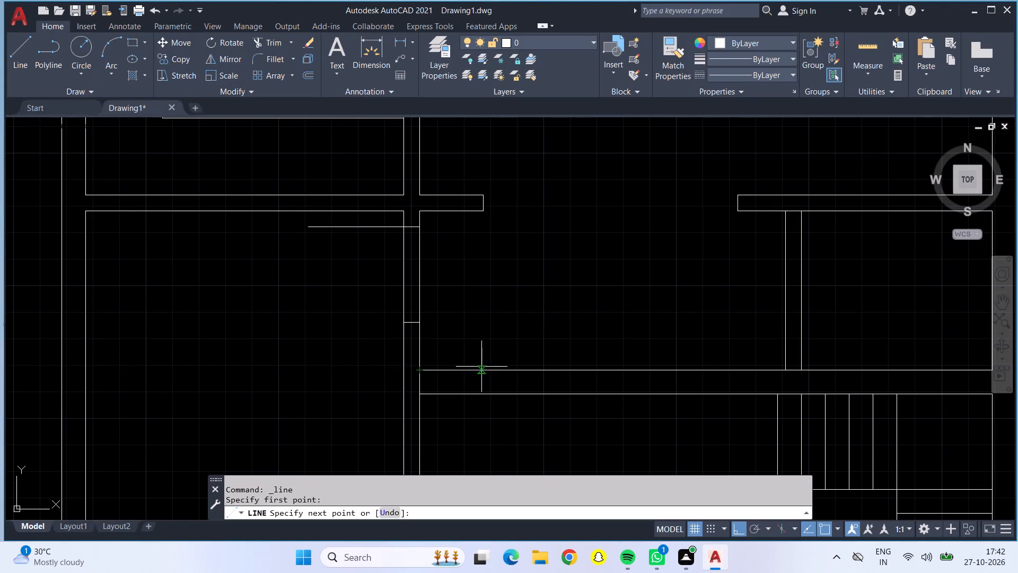
left_click(484, 210)
left_click(485, 394)
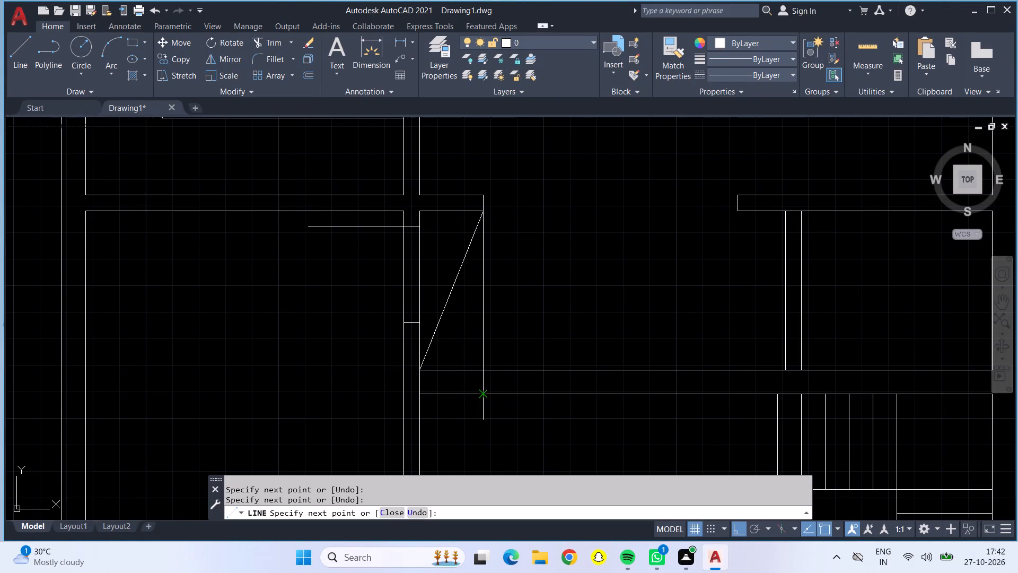
key("Escape")
Draw a vertical line from the right jamb's lower end down to the lower line of the bottom wall.
left_click(30, 55)
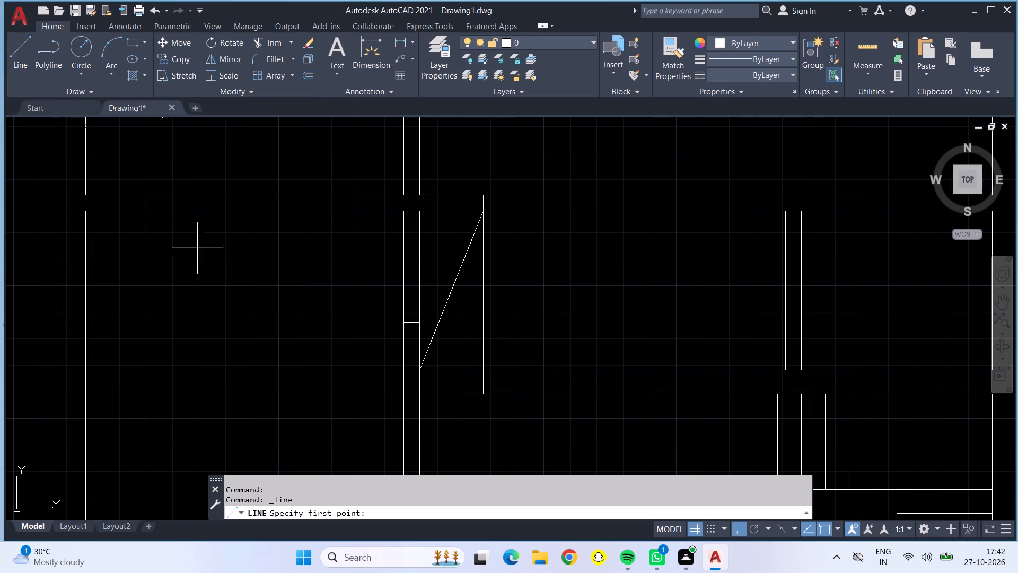
left_click(738, 210)
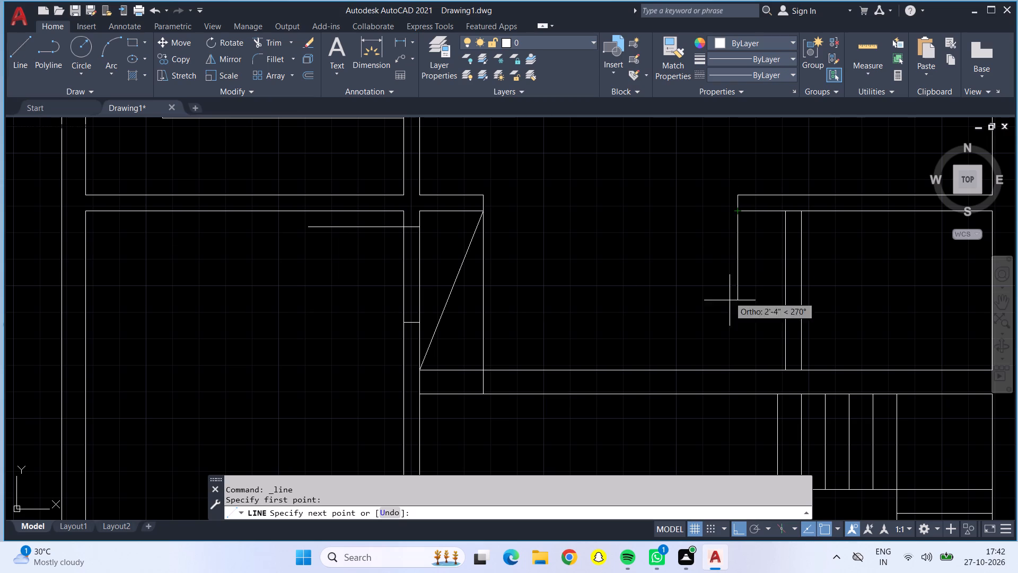
left_click(740, 392)
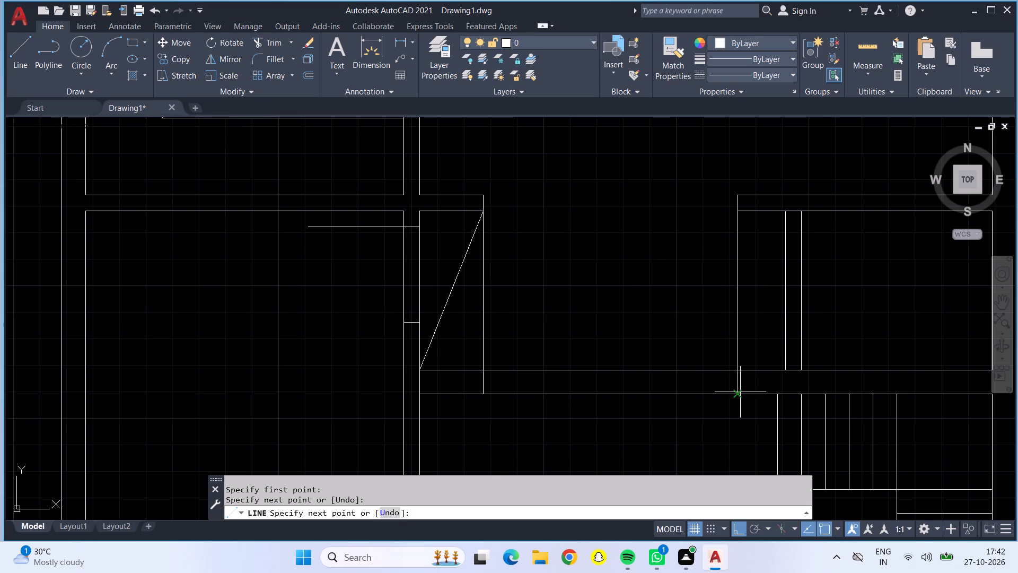
Finish the line and delete the diagonal line between the middle room's bottom-left corner and the left jamb's lower end.
key("Escape")
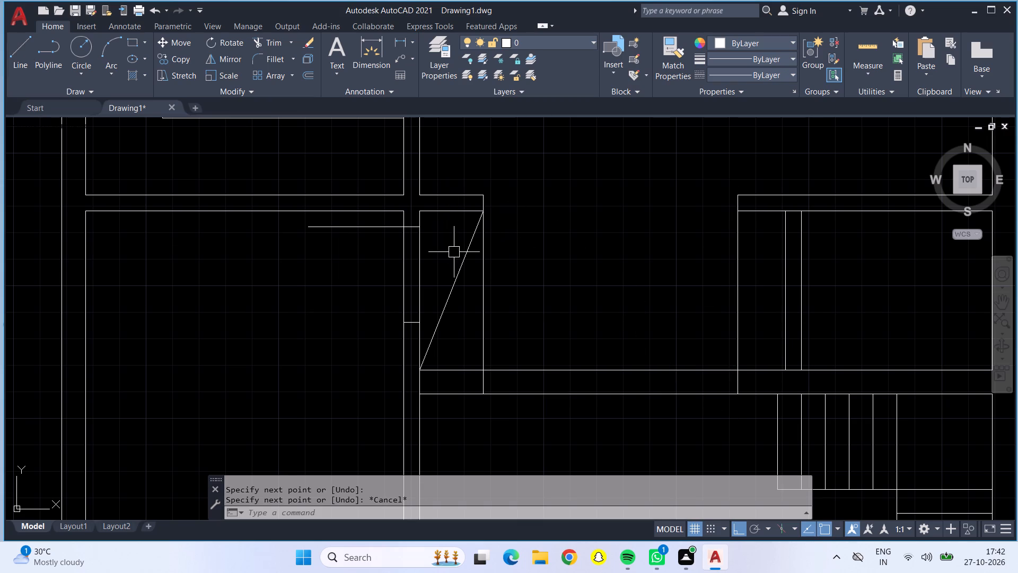
left_click(467, 263)
key("Delete")
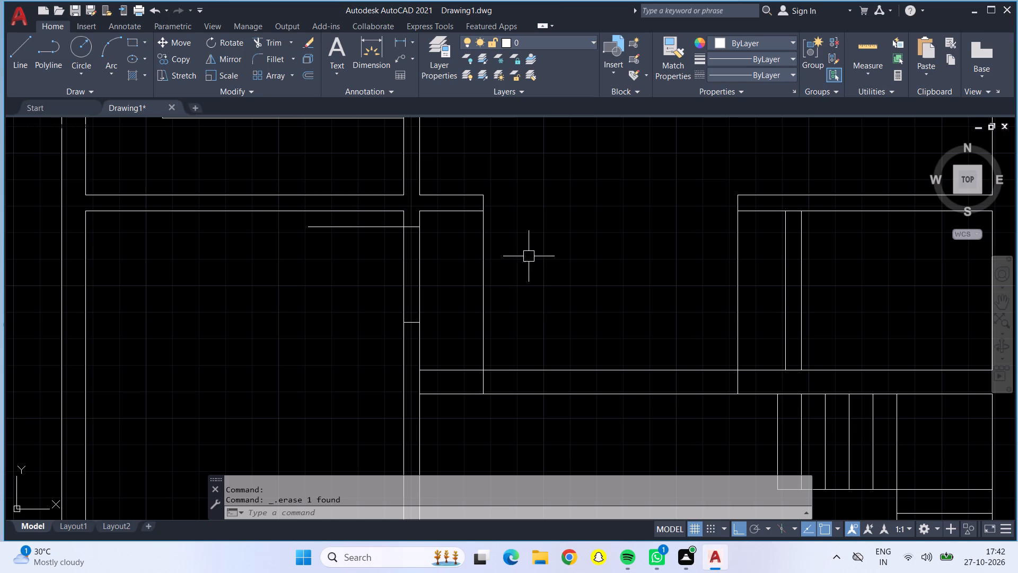
Trim both vertical guide lines inside the middle room, keeping only their short jamb segments across the bottom wall.
middle_click_drag(536, 244, 503, 198)
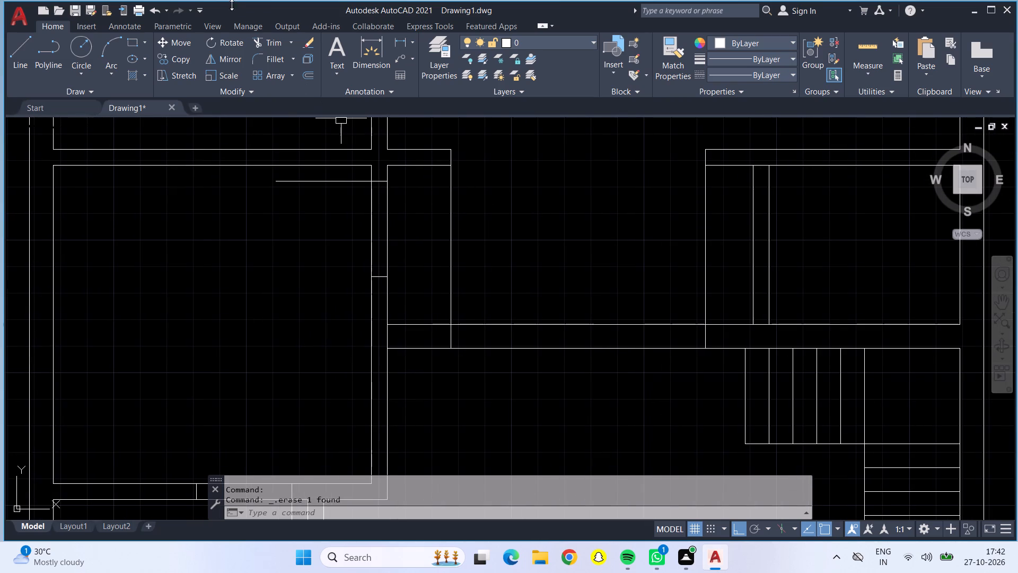
left_click(267, 44)
left_click_drag(414, 199, 641, 203)
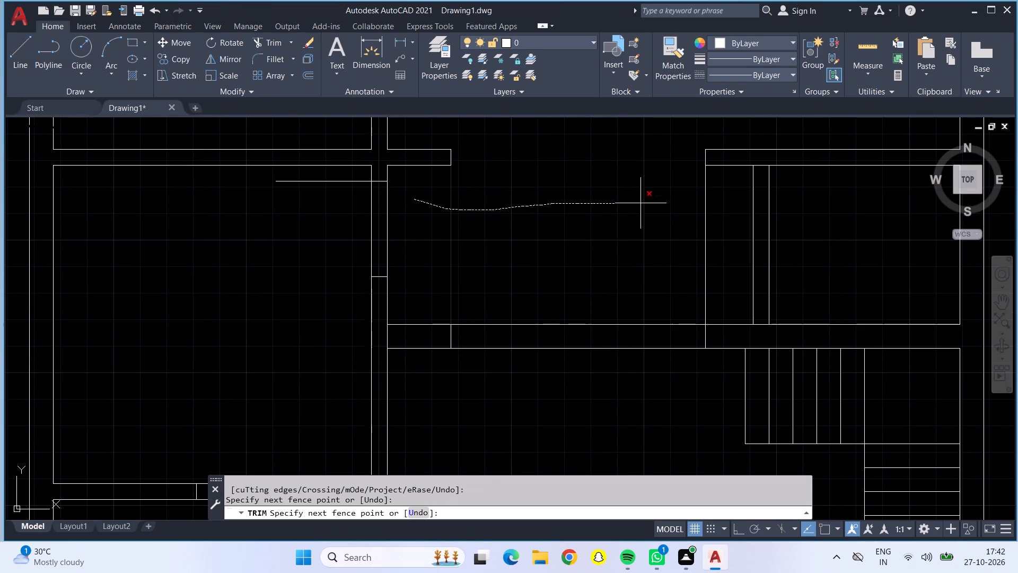
left_click_drag(641, 203, 714, 207)
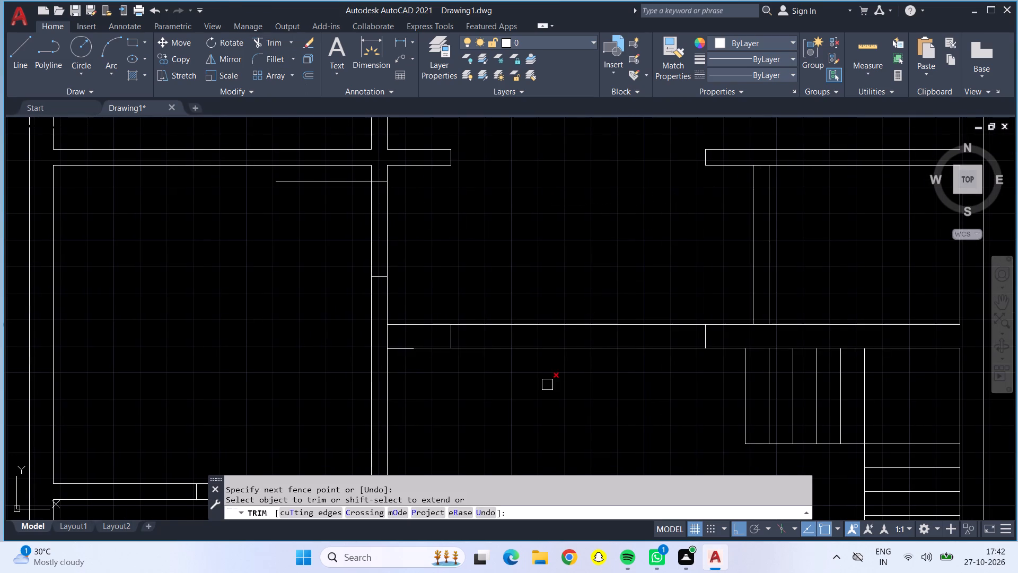
scroll(551, 386, "down", 1)
left_click_drag(584, 299, 598, 325)
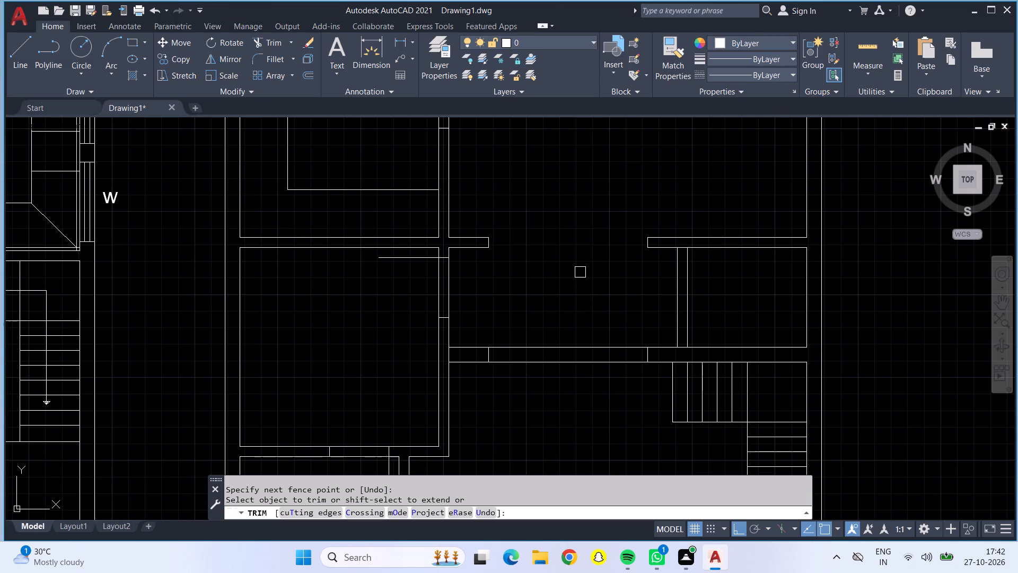
Check the dimensions around the second plan's bottom wall and staircase area with the Quick measure tool.
middle_click_drag(580, 272, 561, 190)
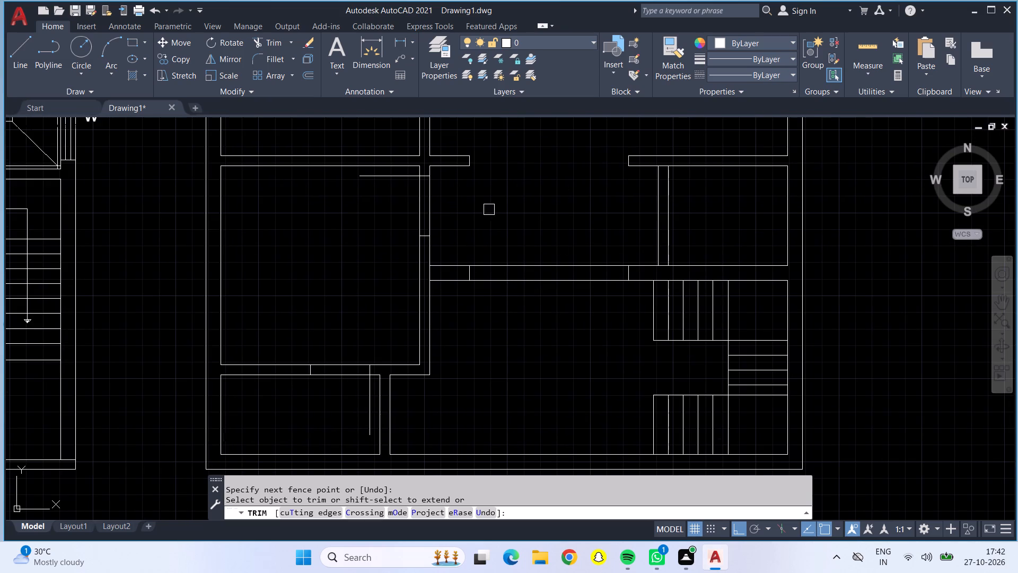
left_click(875, 54)
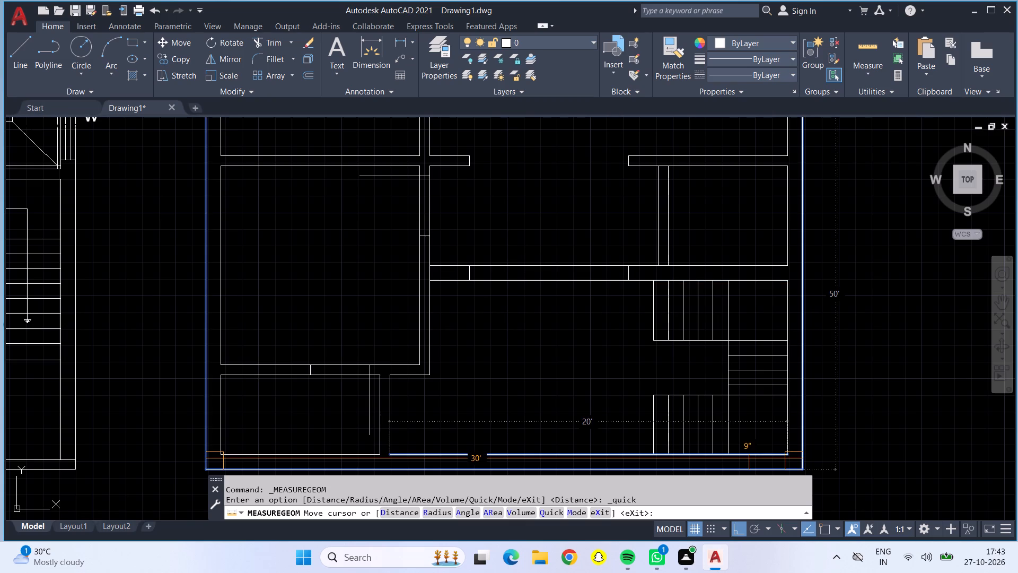
key("Escape")
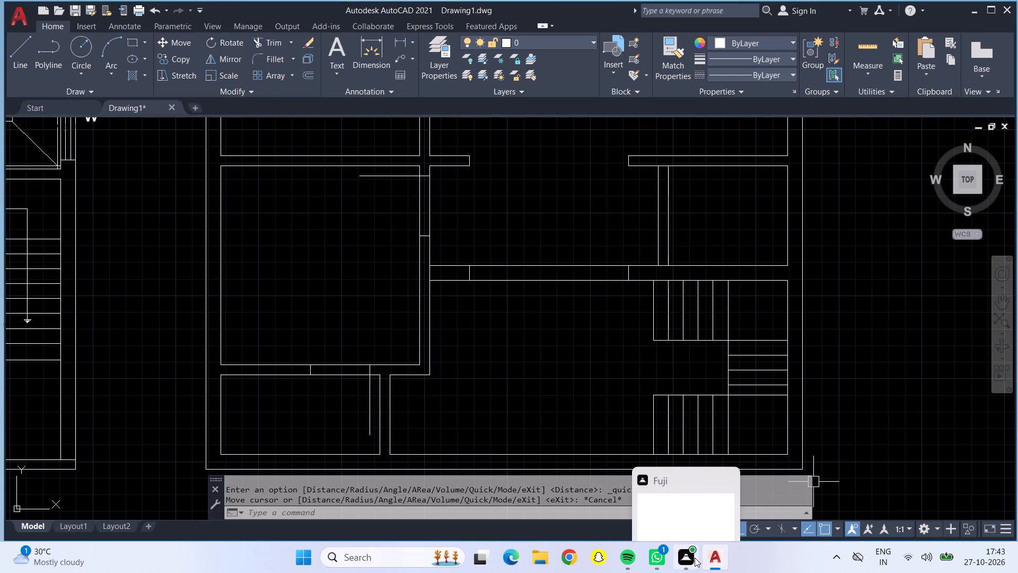
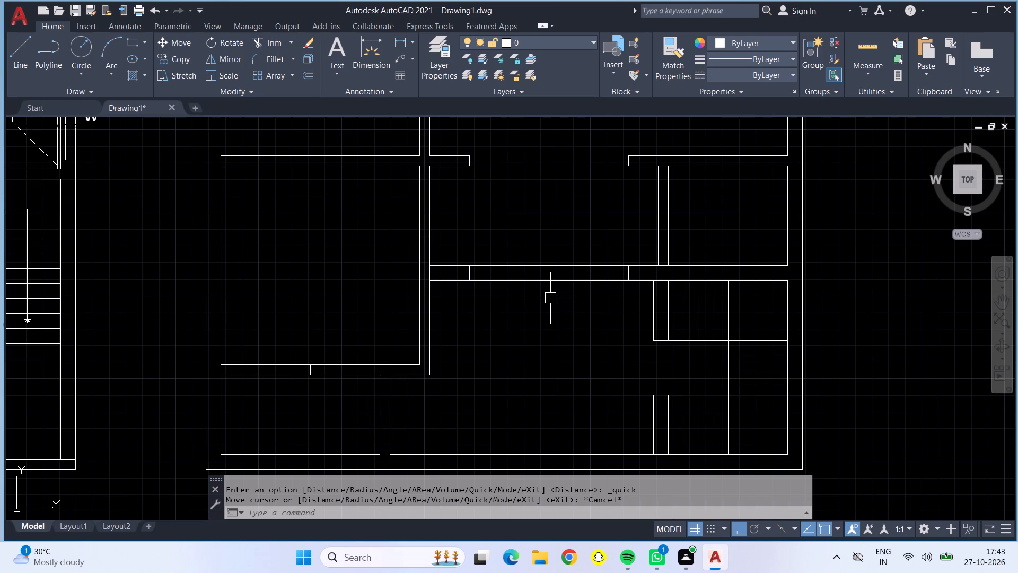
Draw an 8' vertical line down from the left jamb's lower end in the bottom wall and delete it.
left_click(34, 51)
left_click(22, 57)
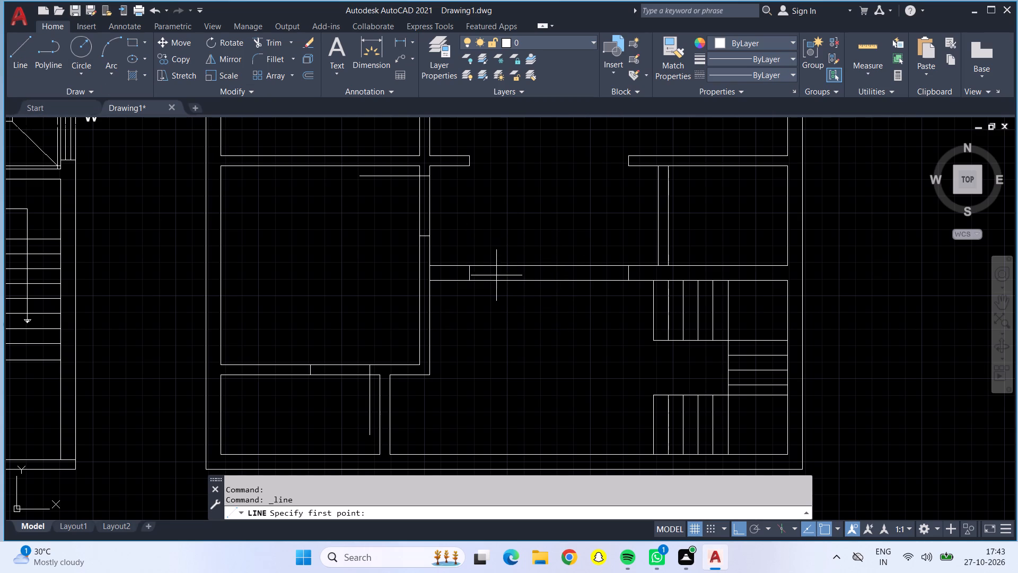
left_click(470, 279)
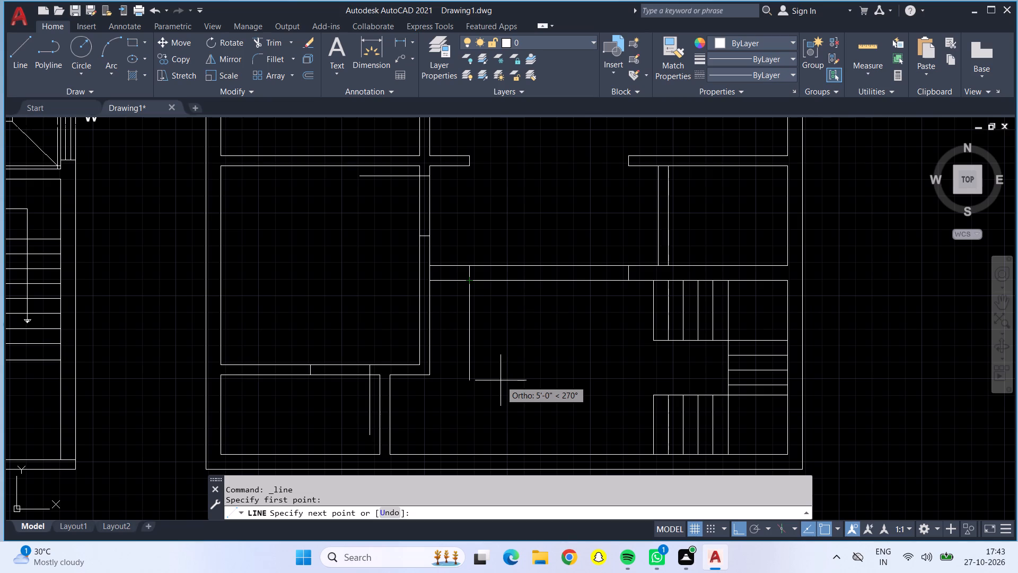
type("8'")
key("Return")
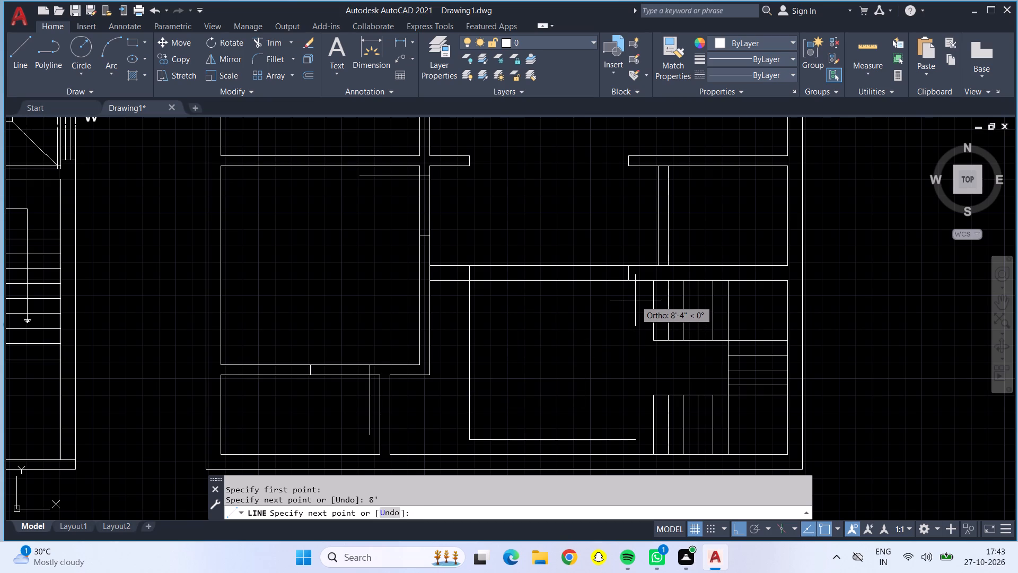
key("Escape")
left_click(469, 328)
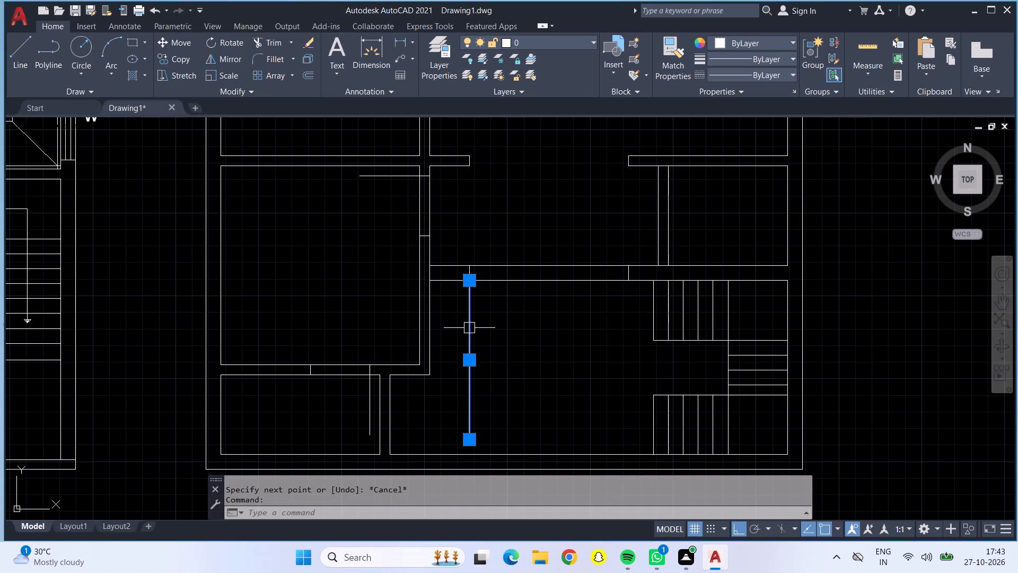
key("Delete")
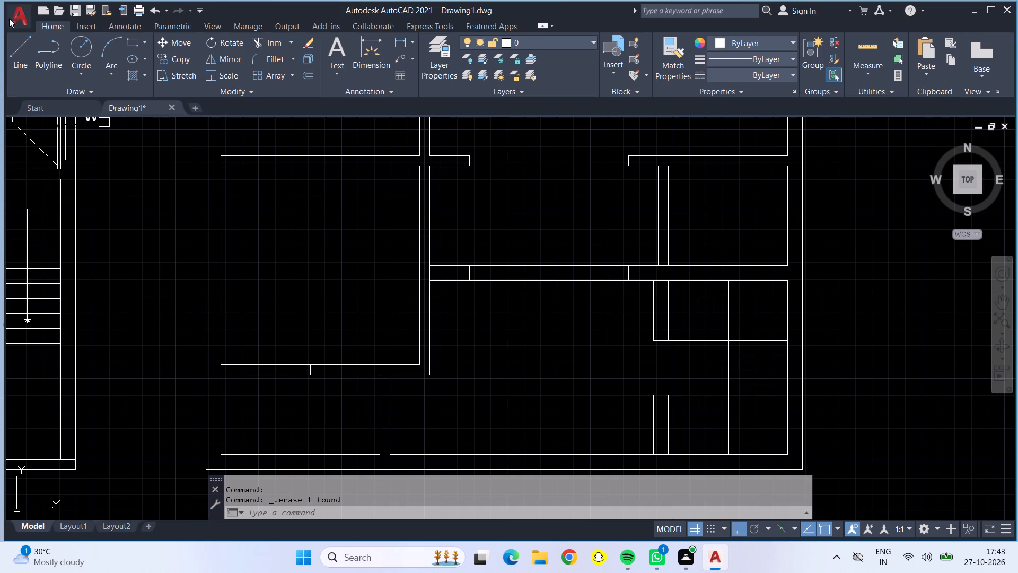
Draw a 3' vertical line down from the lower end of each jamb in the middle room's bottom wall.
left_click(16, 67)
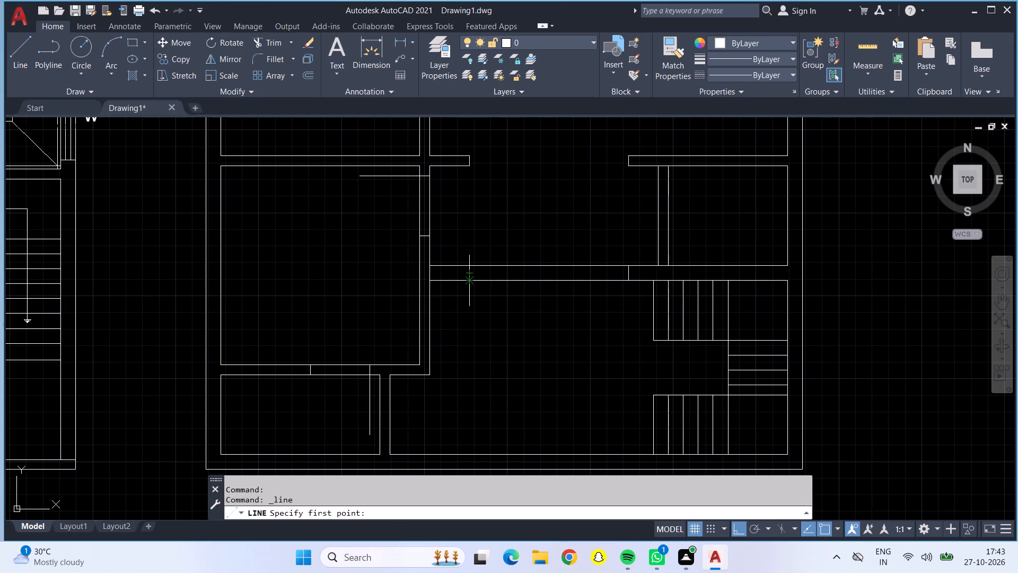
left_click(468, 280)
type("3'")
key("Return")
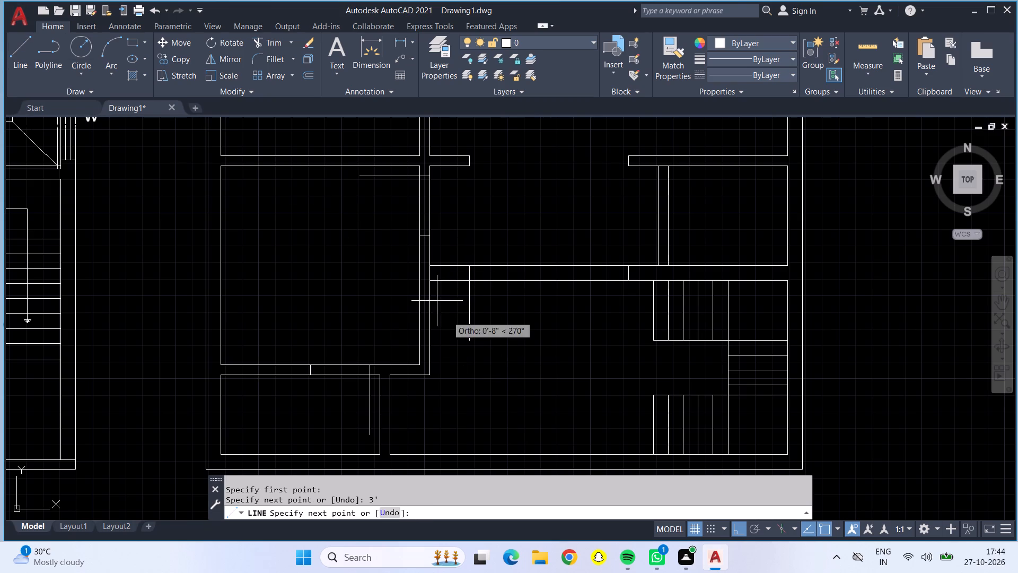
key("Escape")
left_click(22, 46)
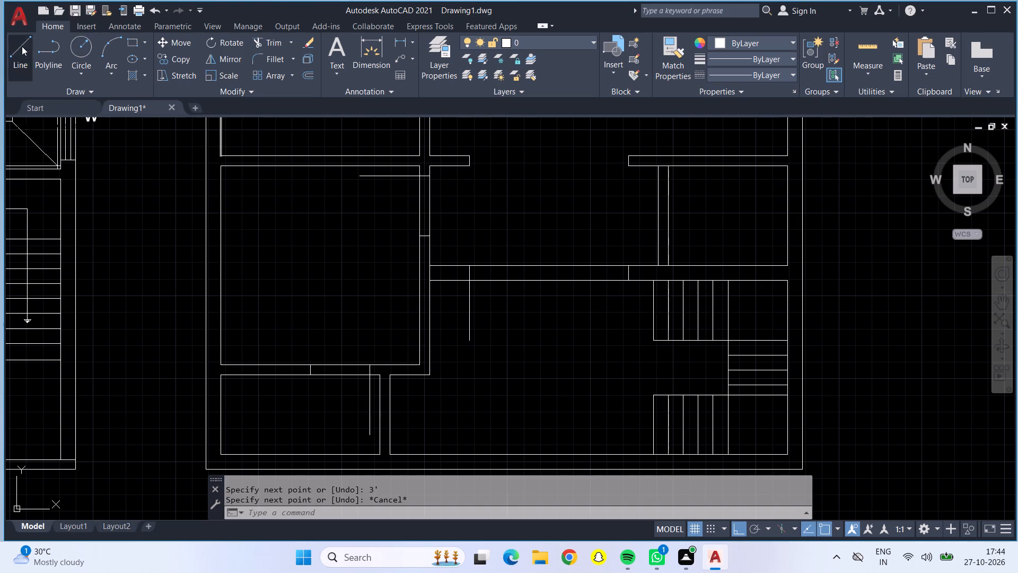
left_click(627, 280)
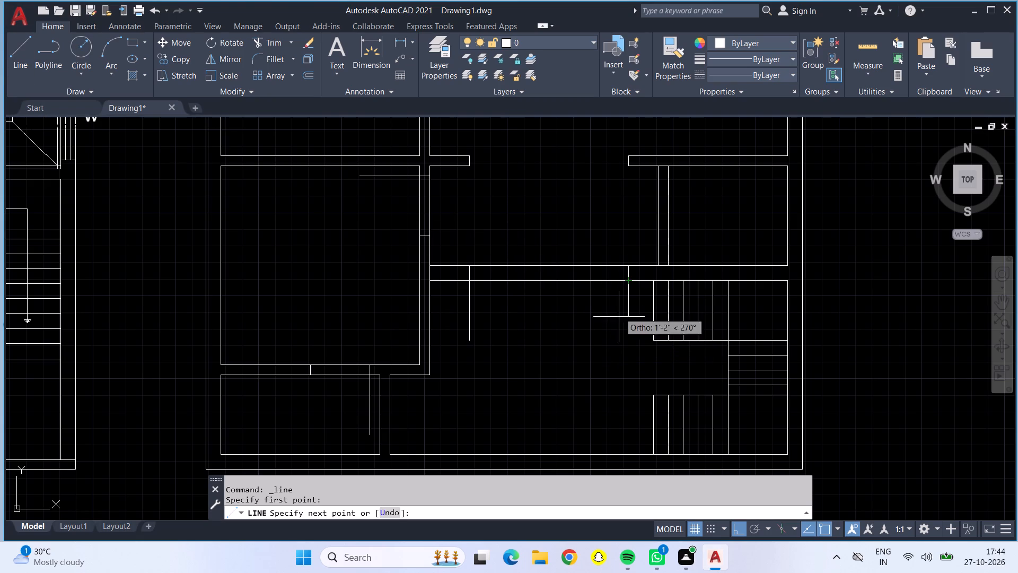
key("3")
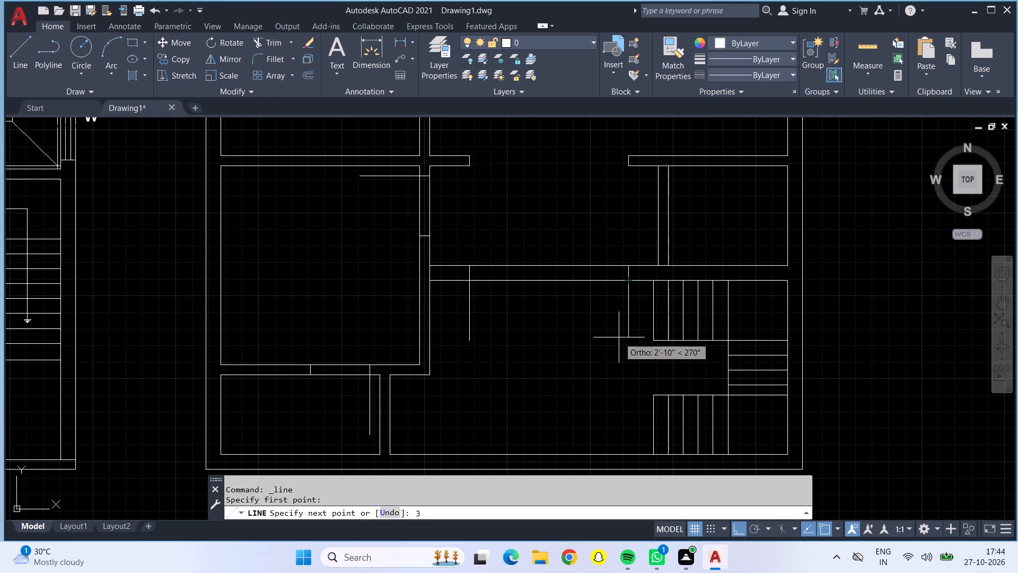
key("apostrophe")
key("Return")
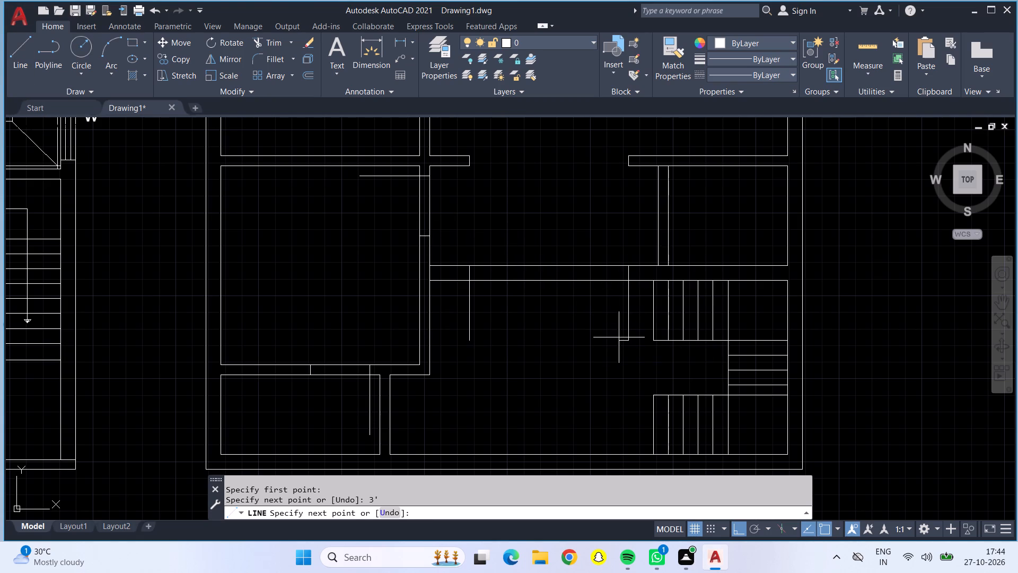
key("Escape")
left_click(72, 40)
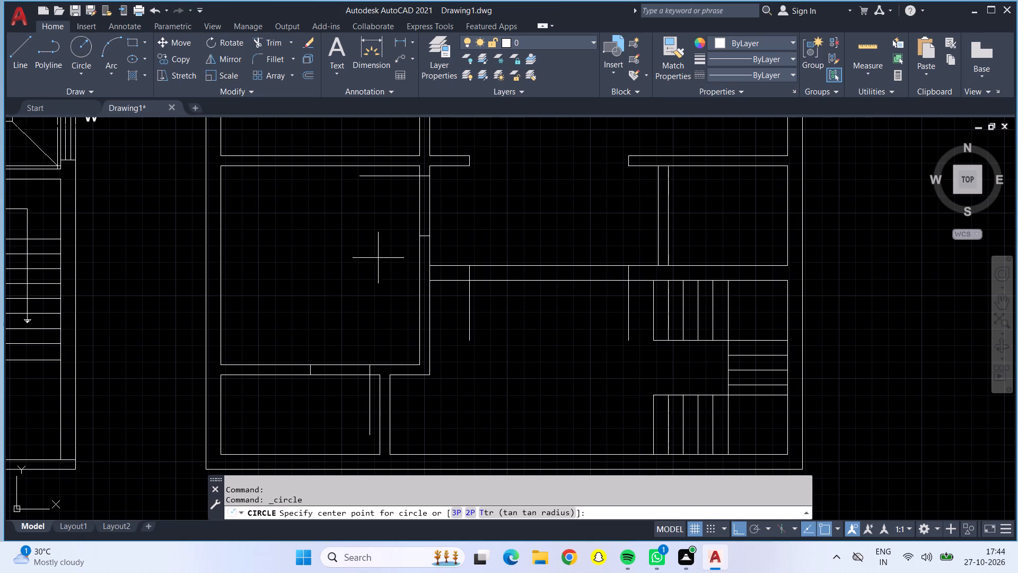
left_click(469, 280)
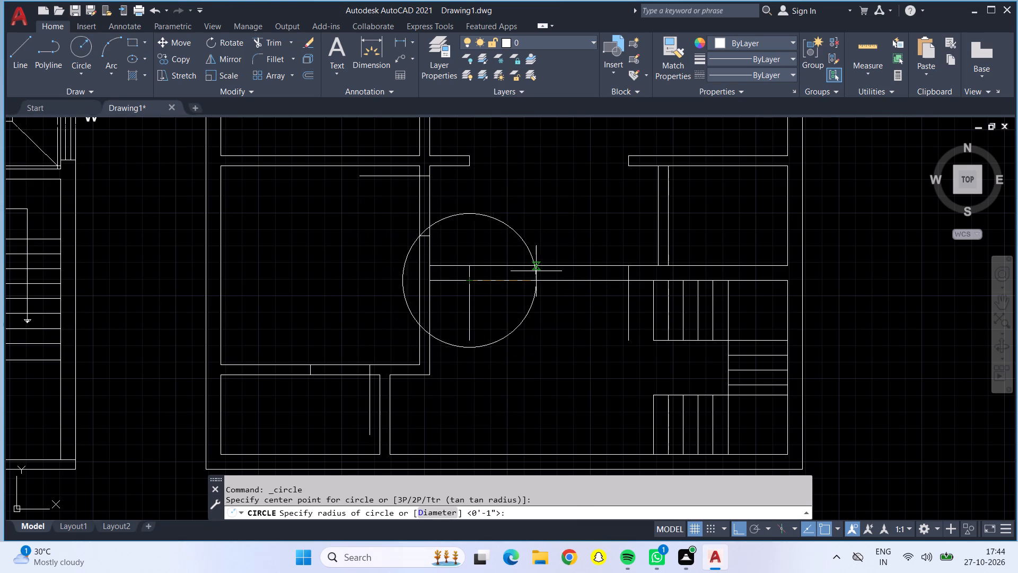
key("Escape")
Draw a three-point arc from the left jamb's lower end through the right jamb's lower end, ending above the bottom wall.
left_click(115, 42)
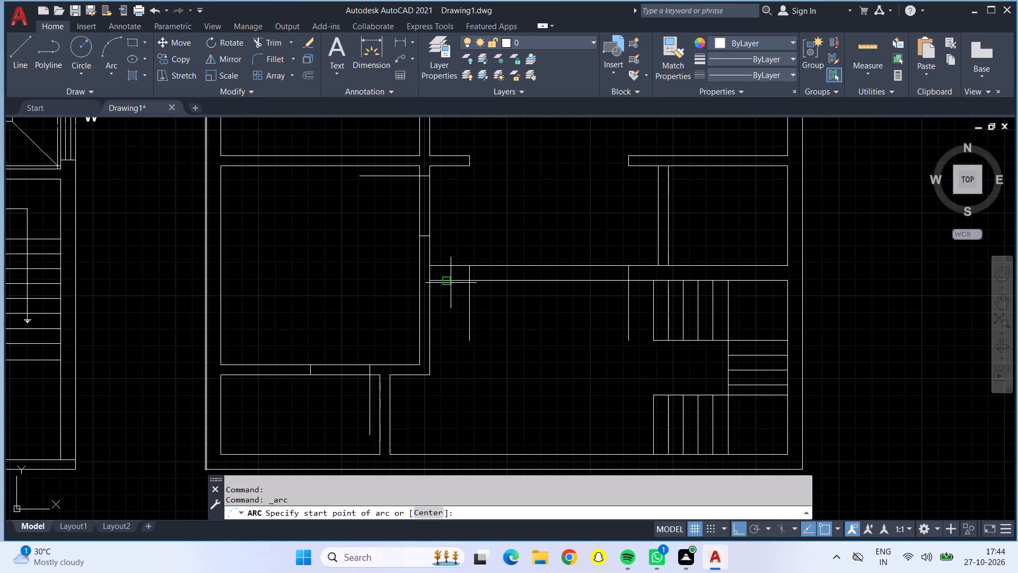
left_click(473, 279)
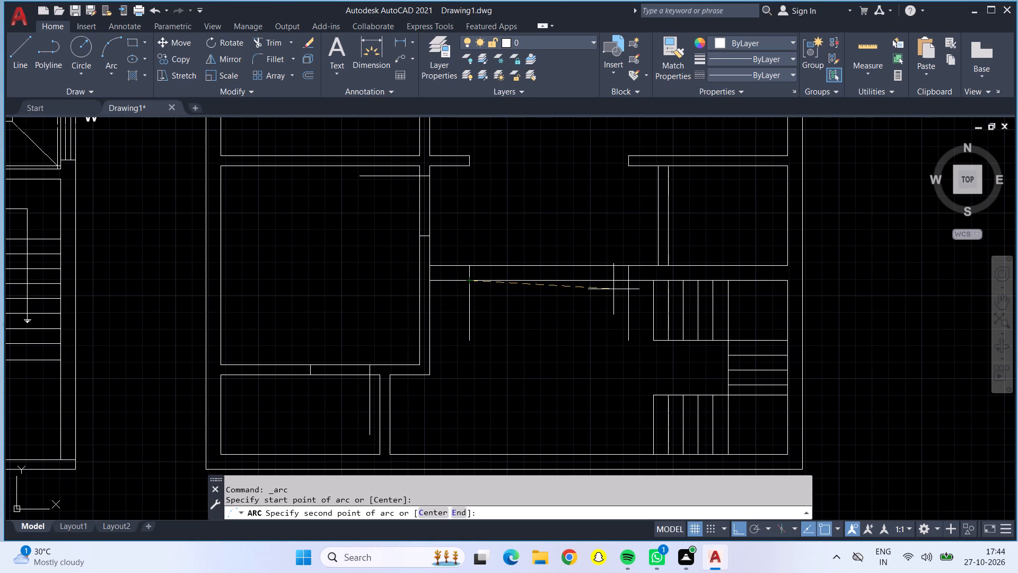
left_click(631, 280)
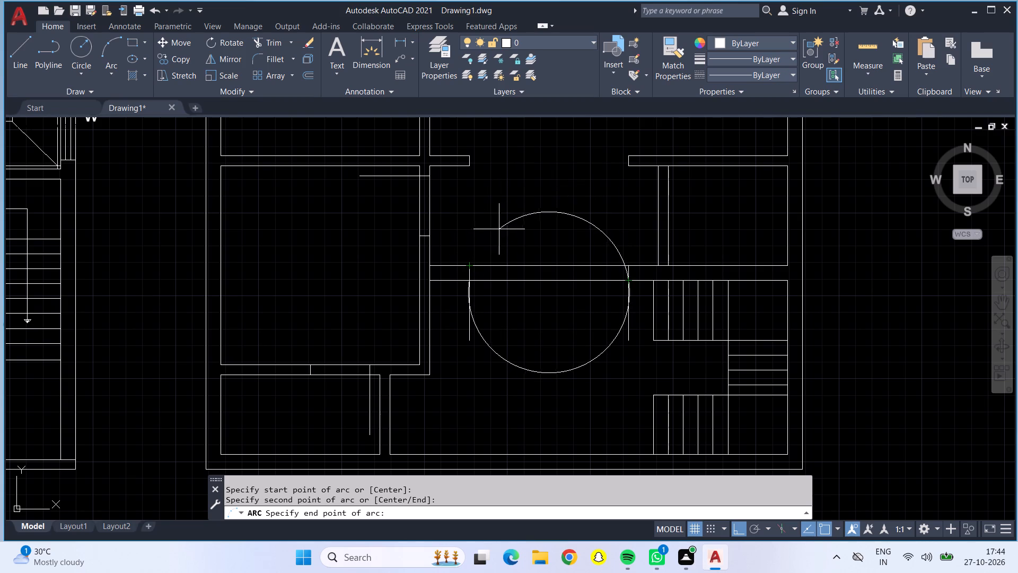
left_click(528, 201)
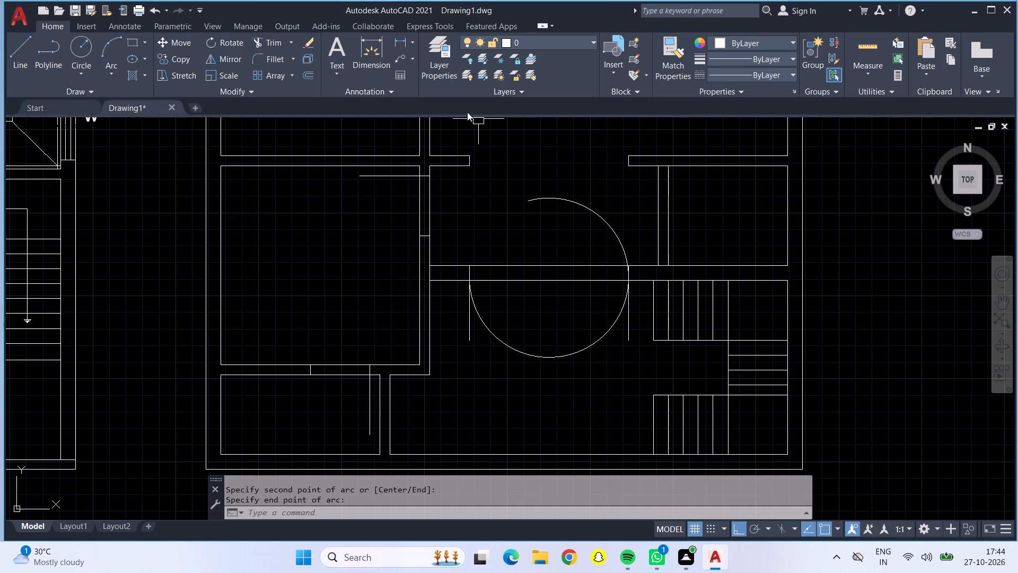
Trim away the arc's portion above the bottom wall and both 3' vertical lines below the jambs.
left_click(275, 38)
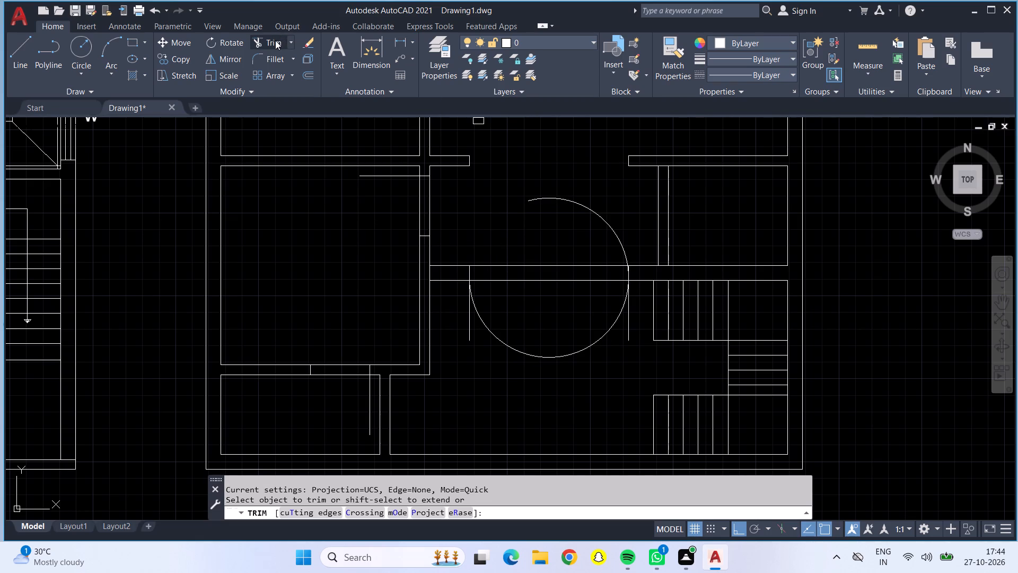
left_click(551, 198)
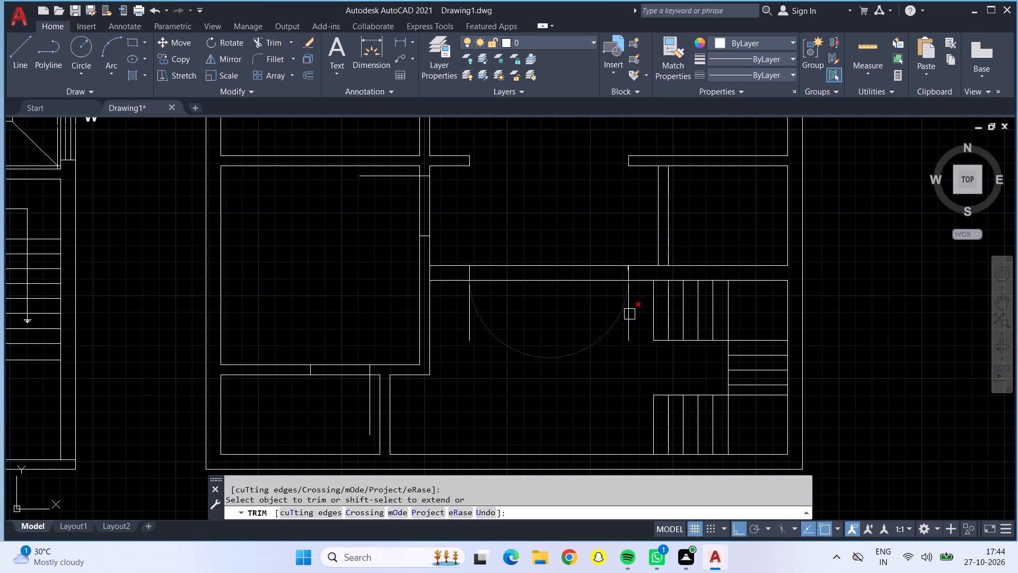
left_click(633, 317)
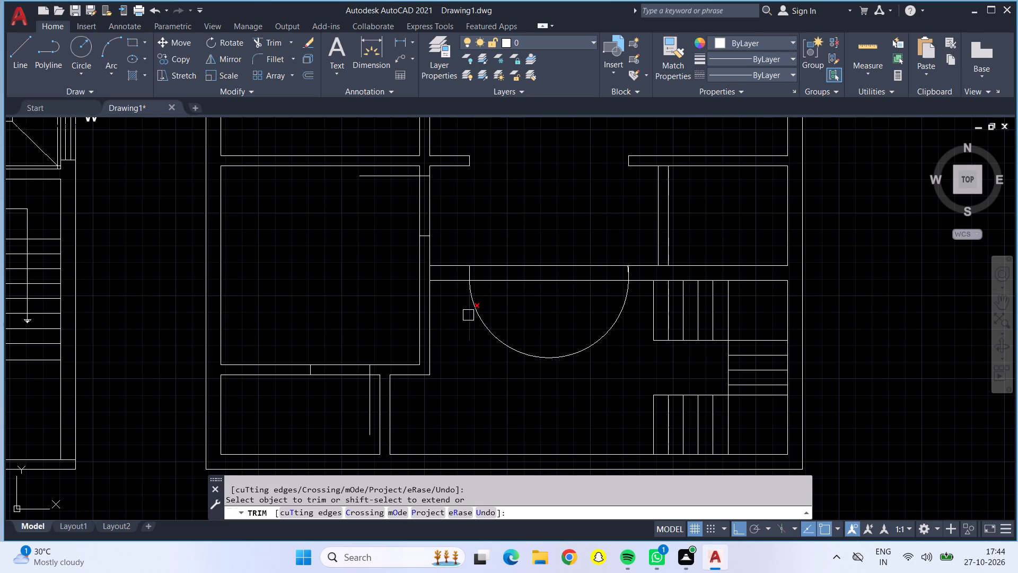
left_click(468, 315)
scroll(469, 280, "up", 2)
scroll(536, 299, "down", 2)
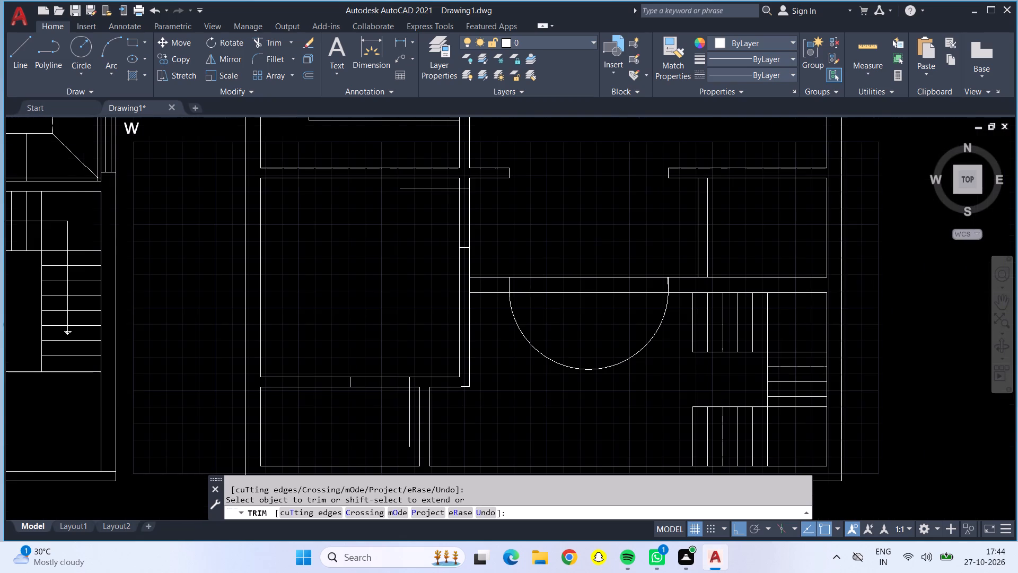
Draw a vertical centre line across the bottom wall at mid-opening, extending down to the arc's lowest point.
left_click(12, 60)
key("Escape")
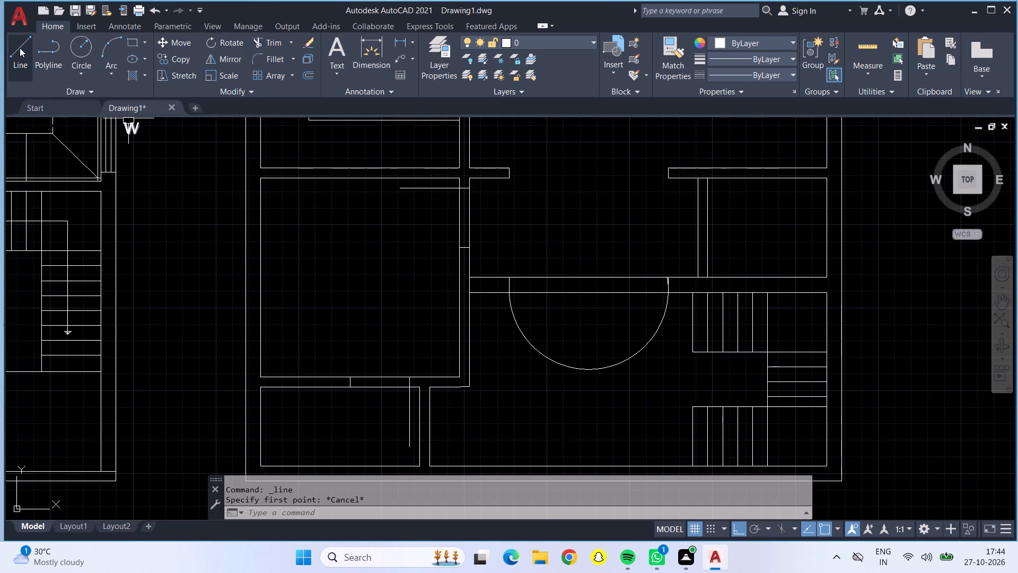
left_click(19, 46)
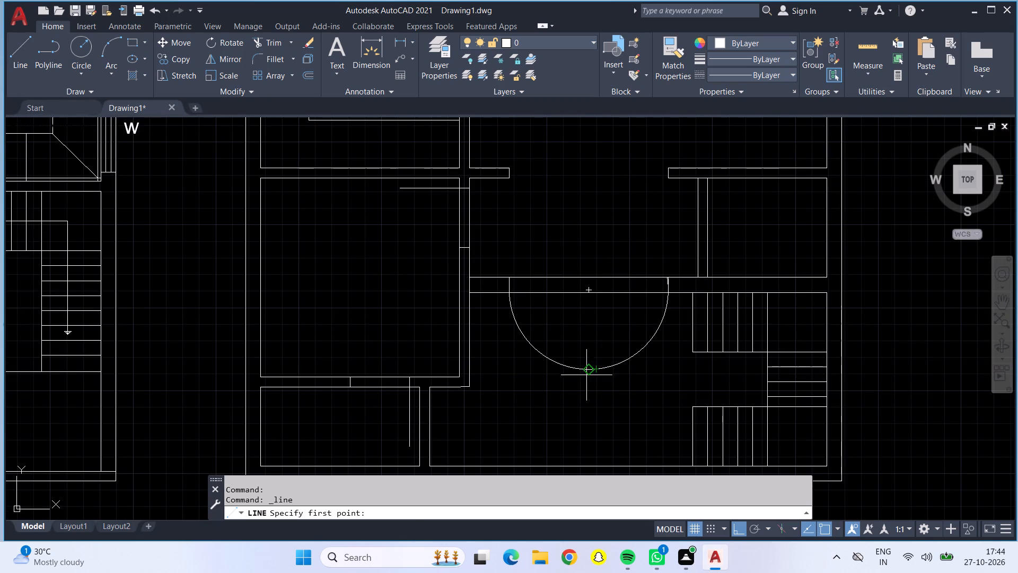
left_click(589, 293)
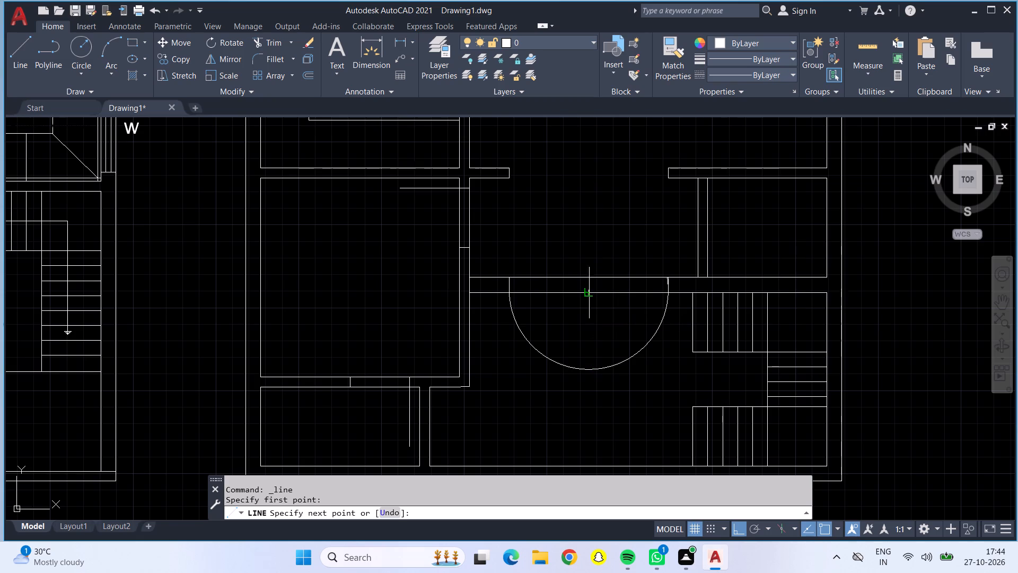
left_click(590, 278)
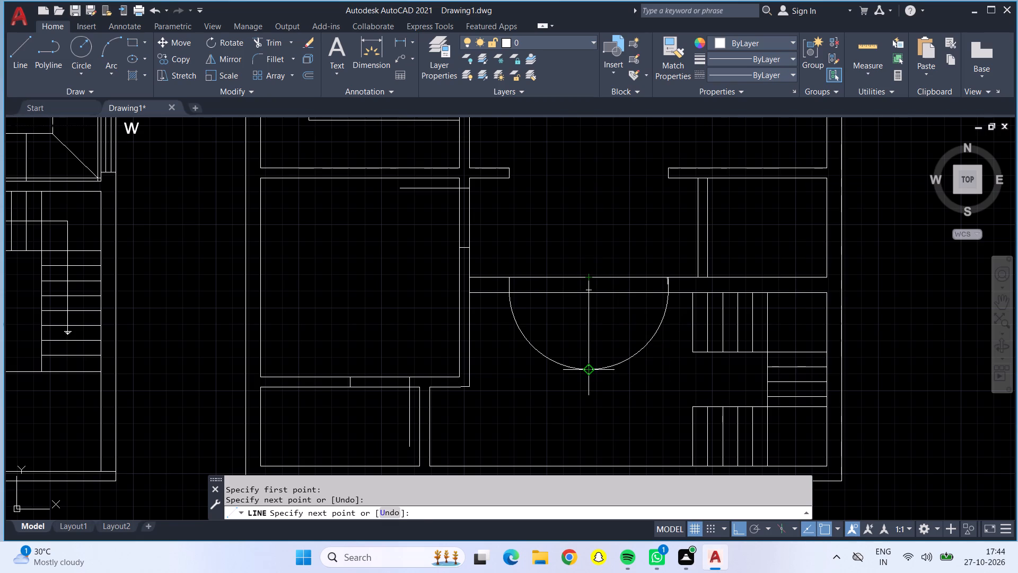
left_click(587, 369)
key("Escape")
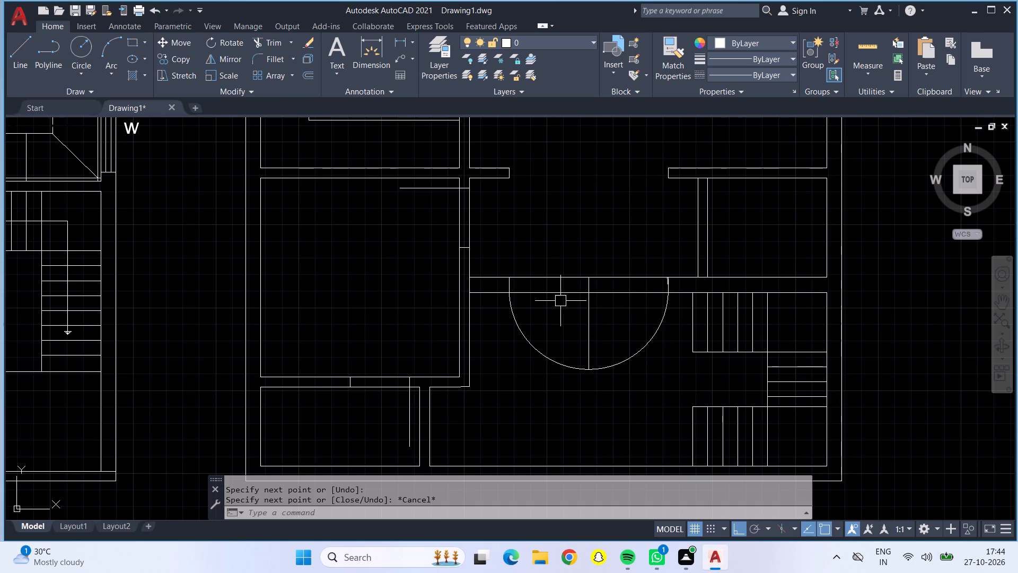
Trim both bottom wall lines between the two jambs, on each side of the vertical centre line.
left_click(259, 40)
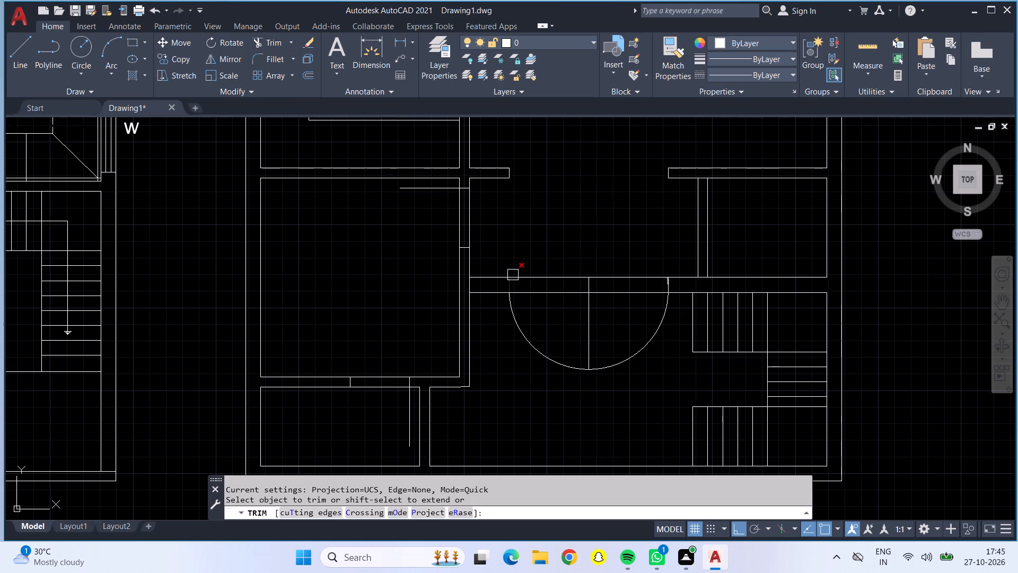
left_click_drag(540, 255, 540, 301)
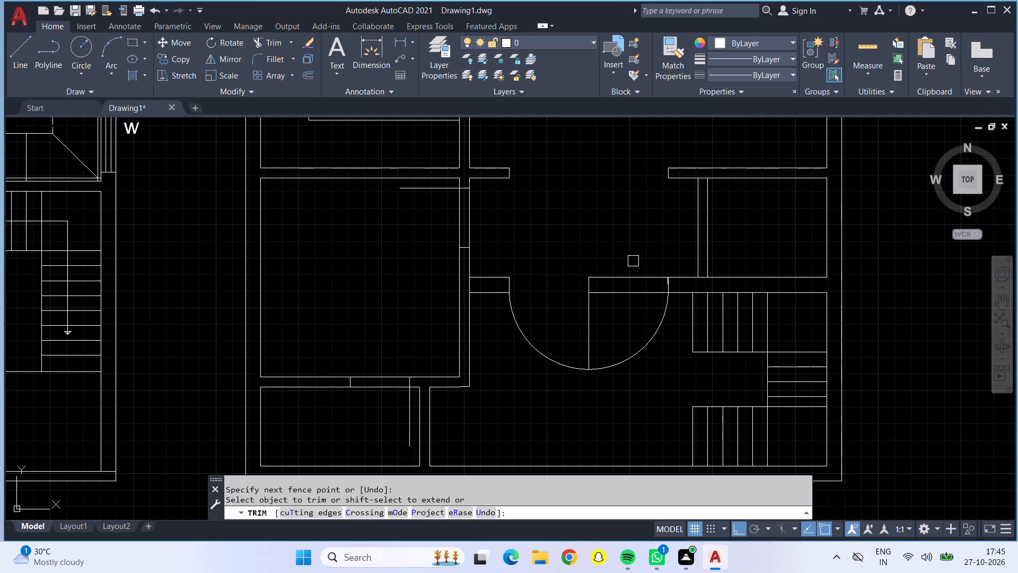
left_click_drag(627, 256, 636, 274)
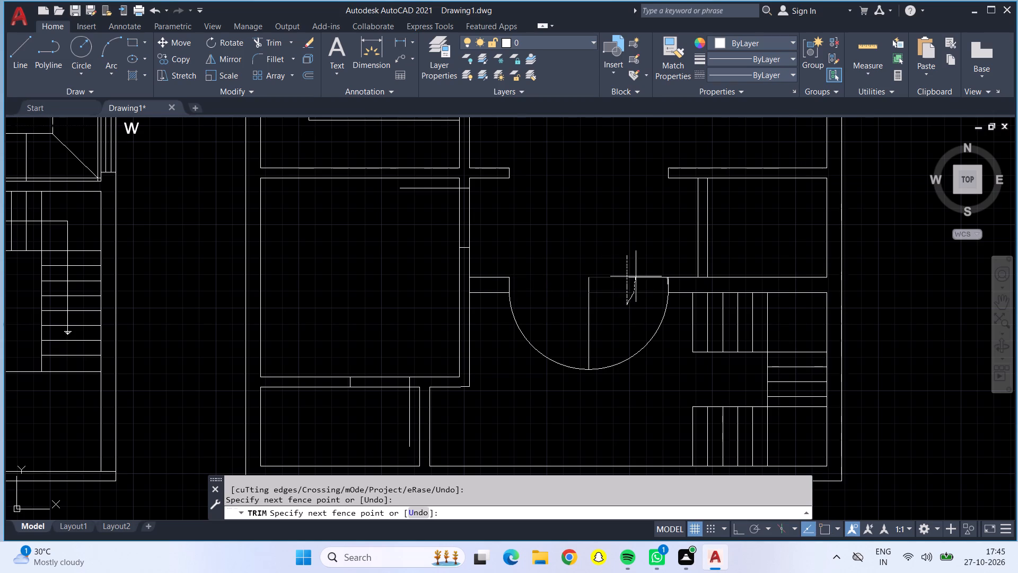
left_click_drag(636, 274, 636, 271)
left_click(639, 279)
key("Escape")
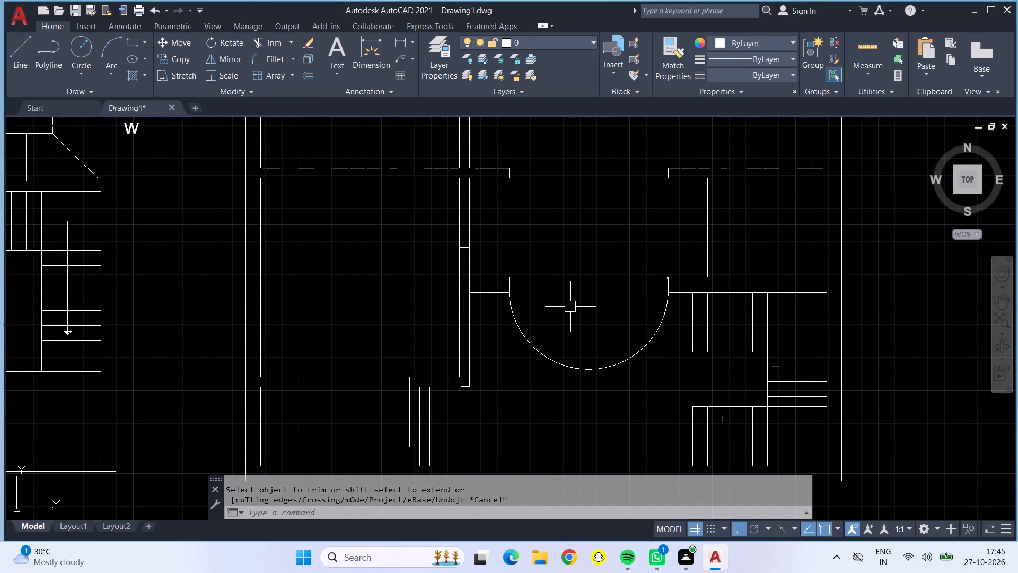
Offset the vertical centre line 2" to its right and the door arc 2" inward.
key("o")
key("Return")
key("2")
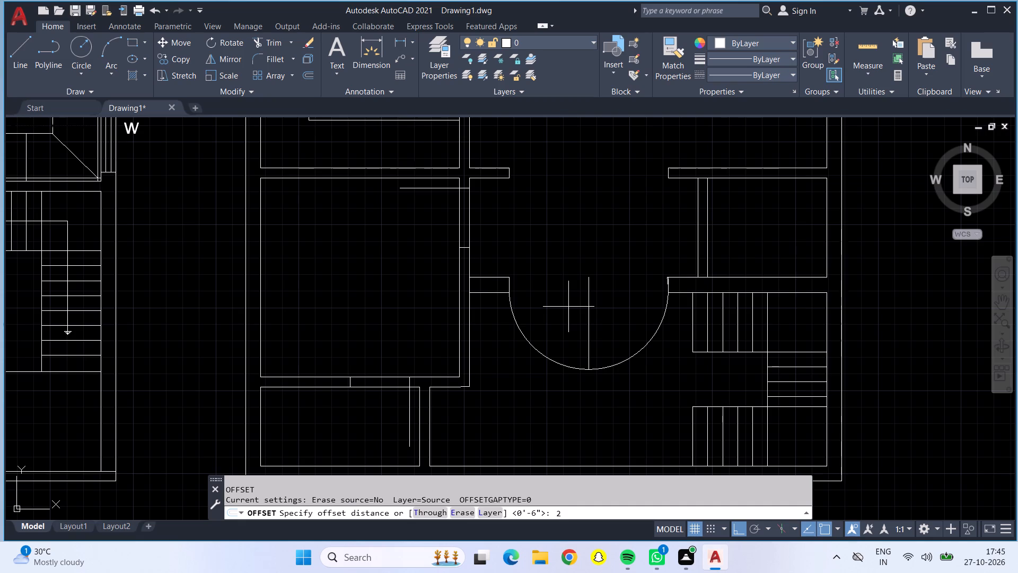
key("shift+quotedbl")
key("Return")
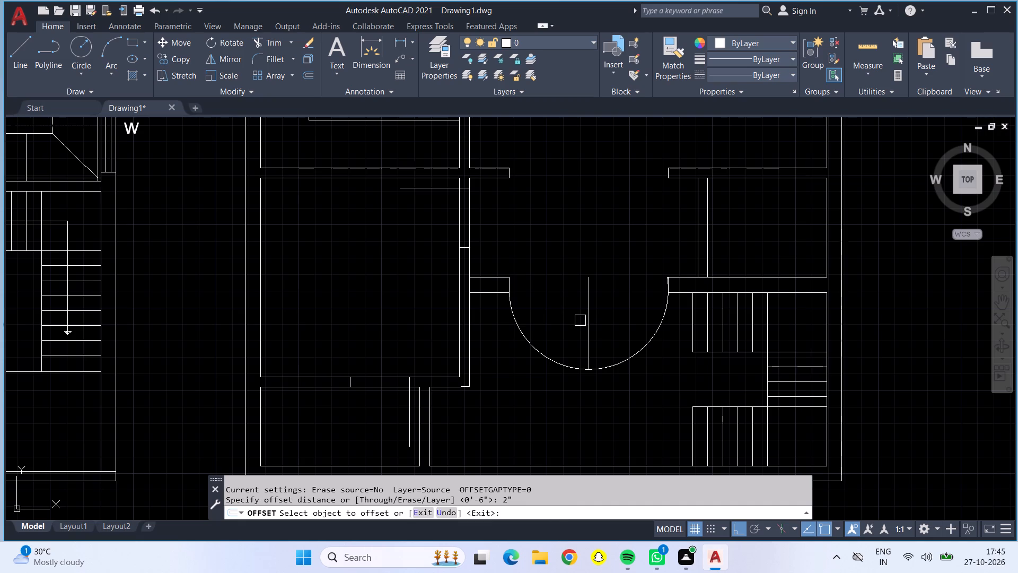
left_click(585, 324)
left_click(609, 336)
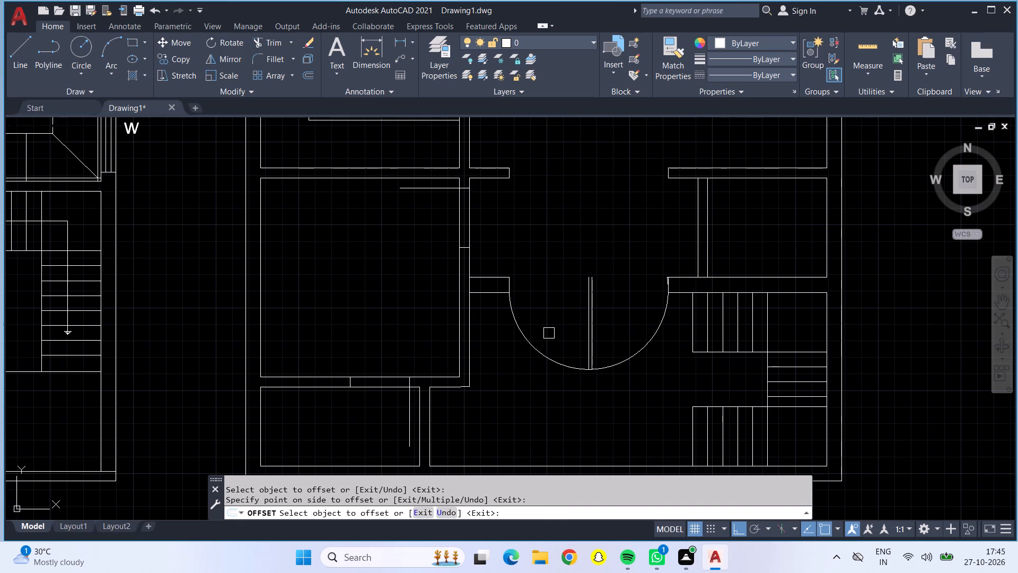
left_click(536, 349)
left_click(559, 335)
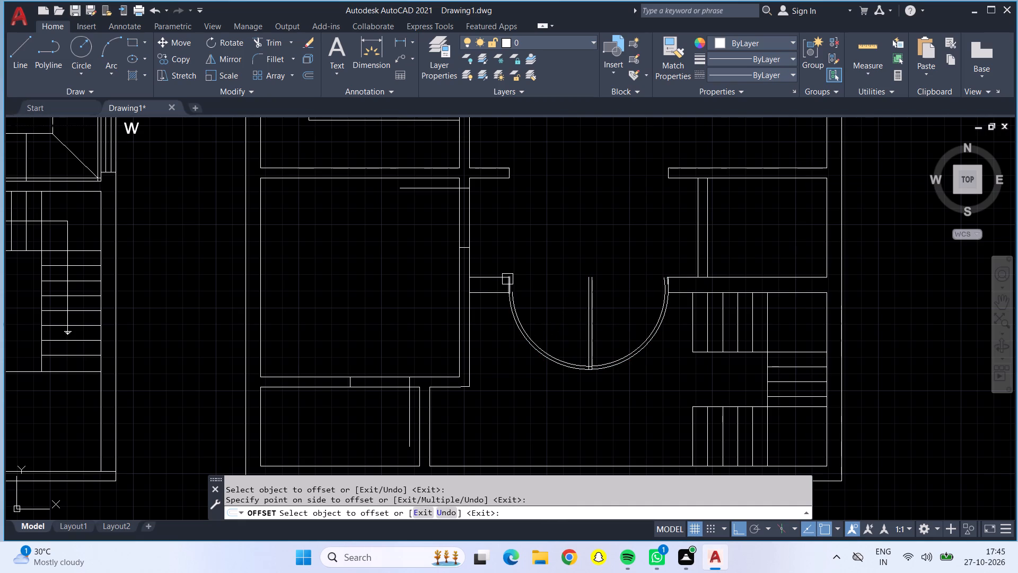
Offset the short jamb line at the left end of the double-door opening 2" inward to the right.
left_click(507, 279)
left_click(541, 284)
key("Escape")
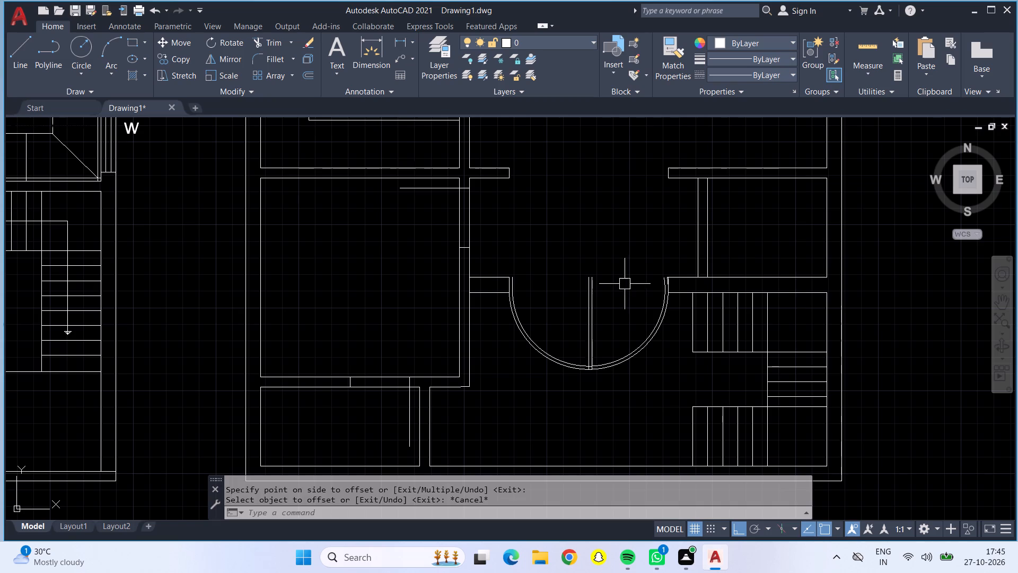
Trim the wall lines across the two door openings in the right and bottom walls of the room left of the double door.
middle_click_drag(568, 260, 557, 334)
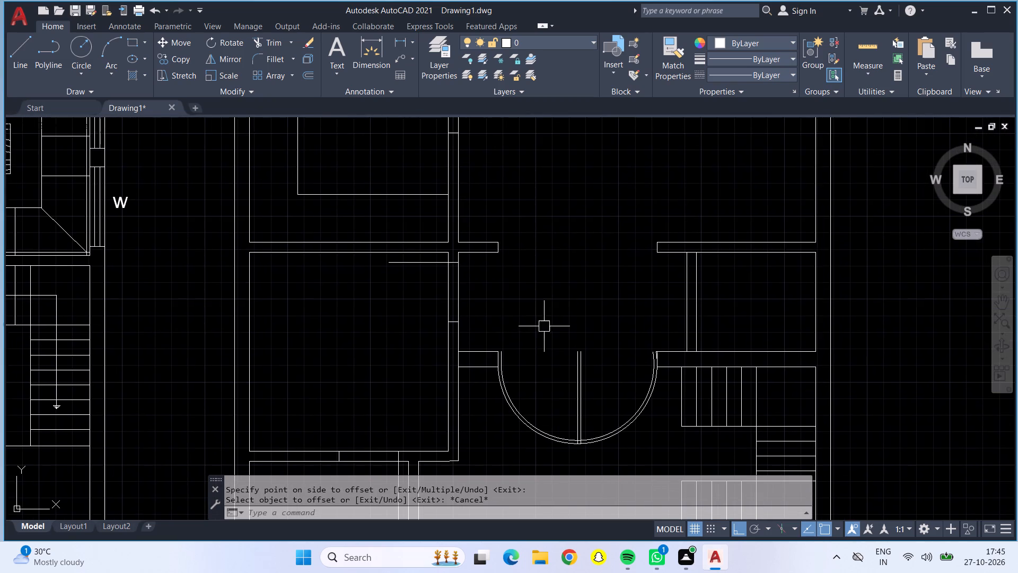
middle_click_drag(536, 304, 521, 341)
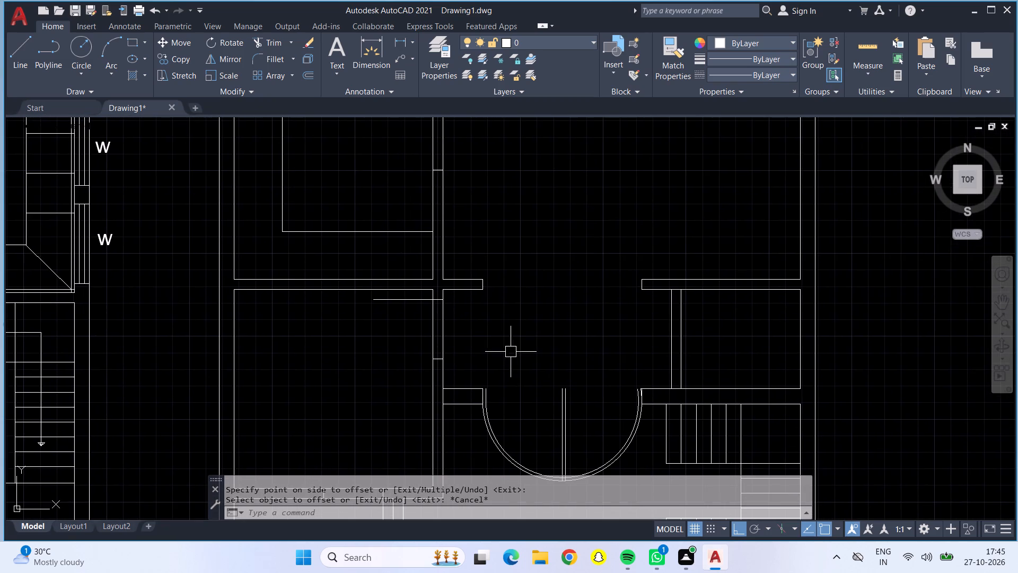
middle_click_drag(582, 417, 571, 331)
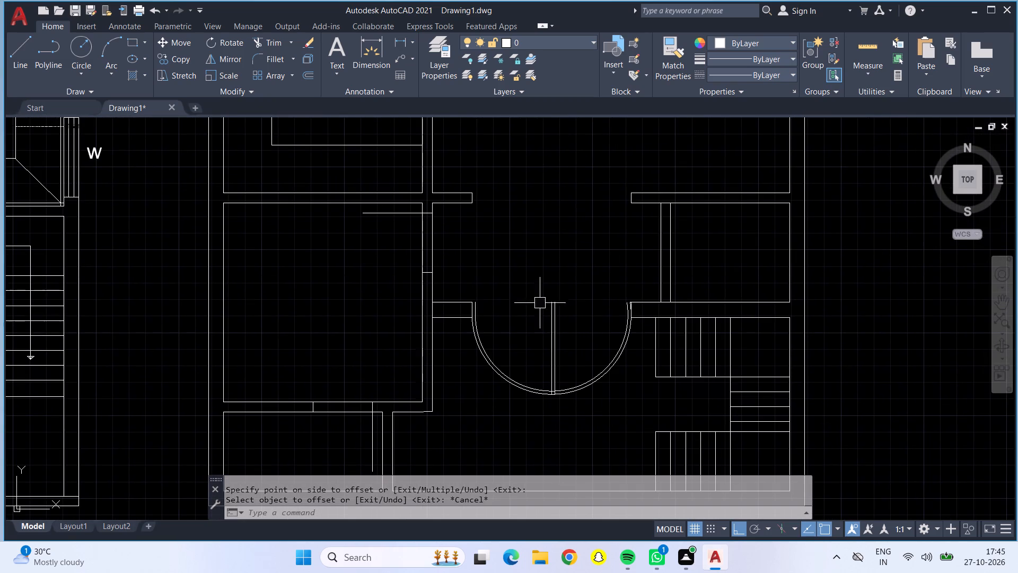
left_click(266, 44)
left_click_drag(411, 250, 453, 250)
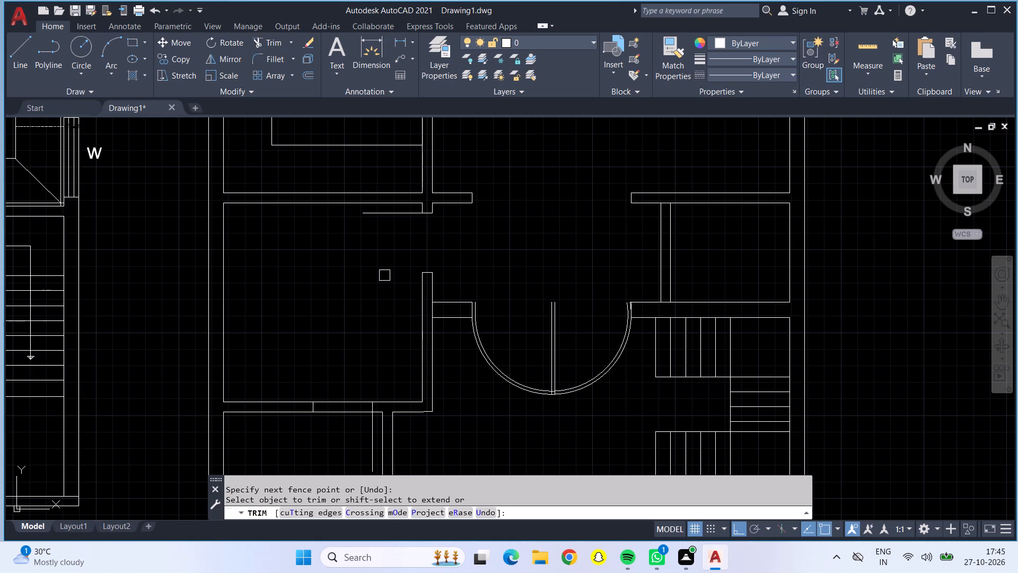
middle_click_drag(384, 274, 390, 184)
left_click_drag(353, 280, 349, 342)
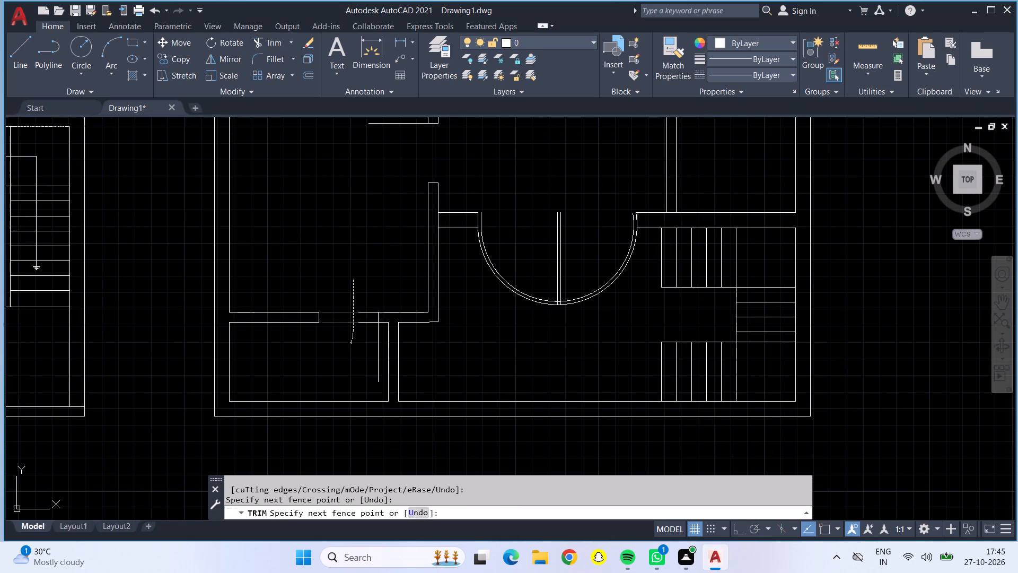
left_click_drag(362, 281, 367, 330)
left_click_drag(367, 330, 367, 329)
Trim the wall lines across the openings in the right and top walls of the left-hand room with the L-shaped inner line.
middle_click_drag(497, 180, 470, 397)
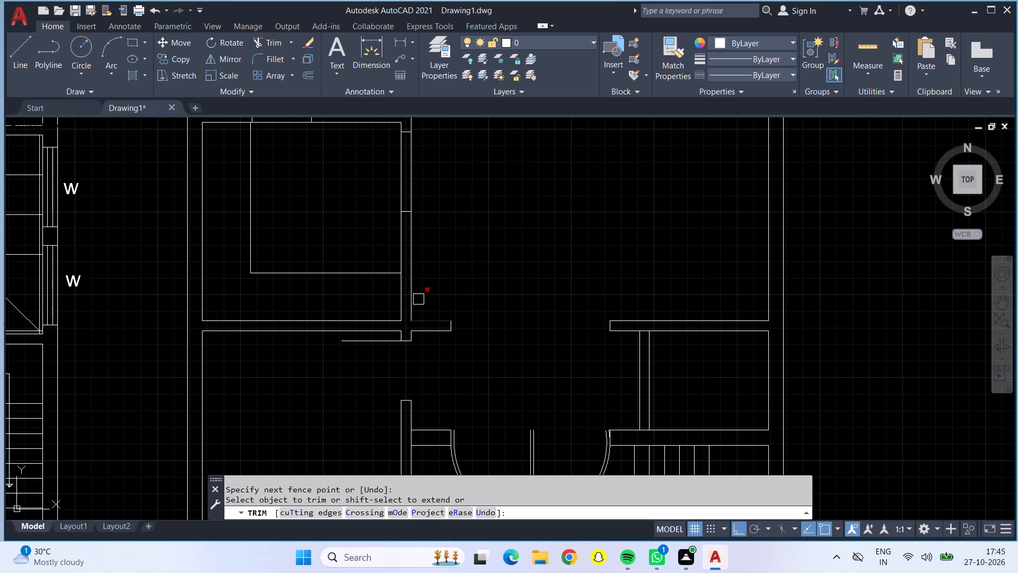
middle_click_drag(347, 198, 350, 316)
left_click_drag(358, 291, 417, 291)
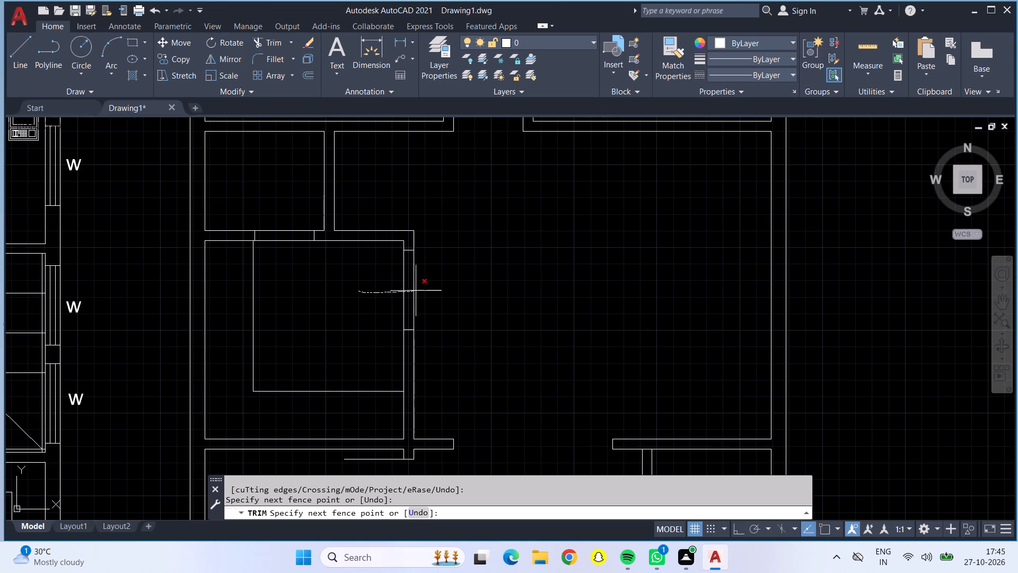
left_click_drag(417, 291, 428, 289)
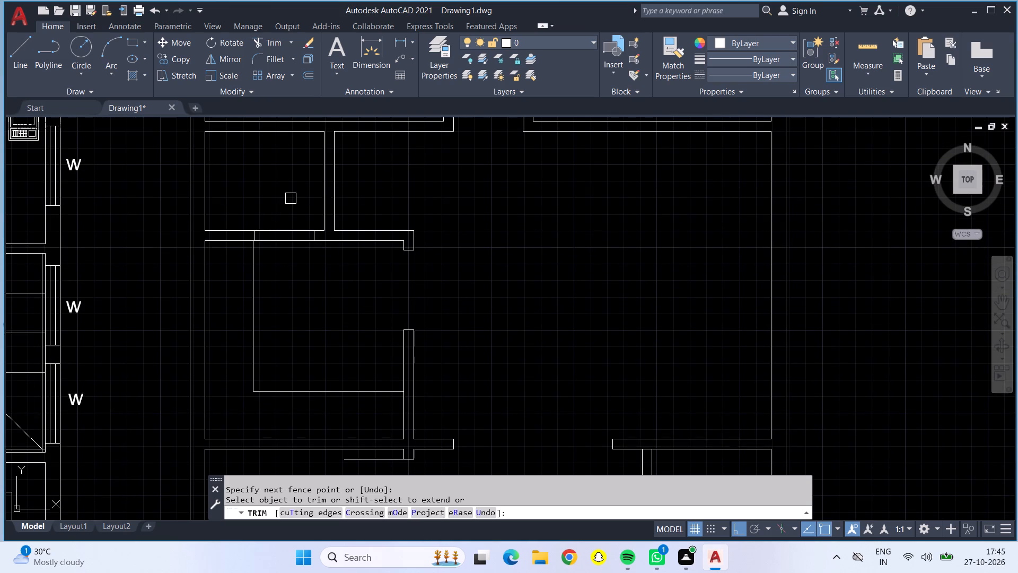
left_click_drag(287, 198, 283, 269)
Trim the door openings in both vertical passage walls and in the bottom walls of the two upper corner rooms.
middle_click_drag(443, 202, 442, 248)
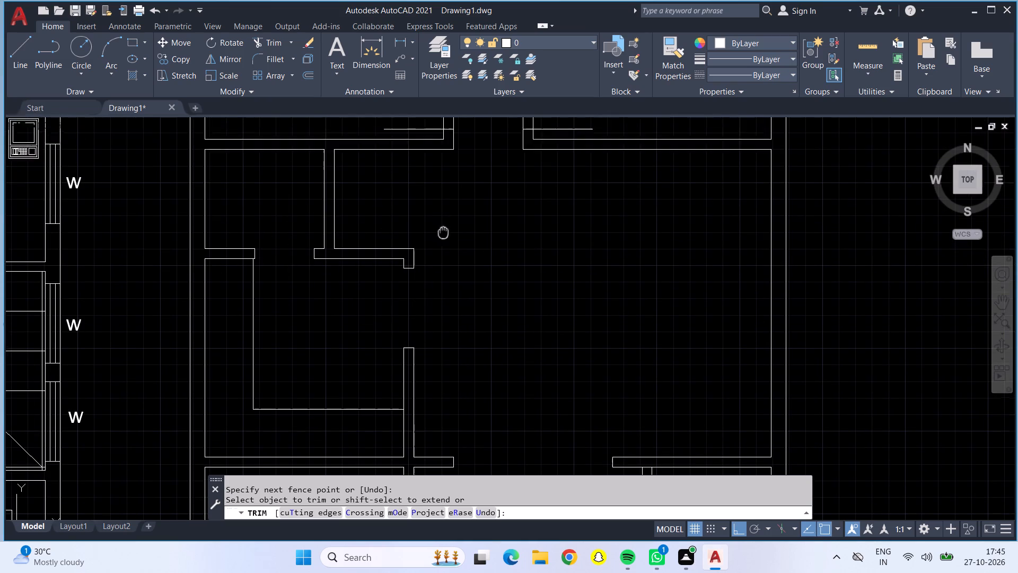
middle_click_drag(442, 248, 435, 342)
left_click_drag(416, 214, 542, 227)
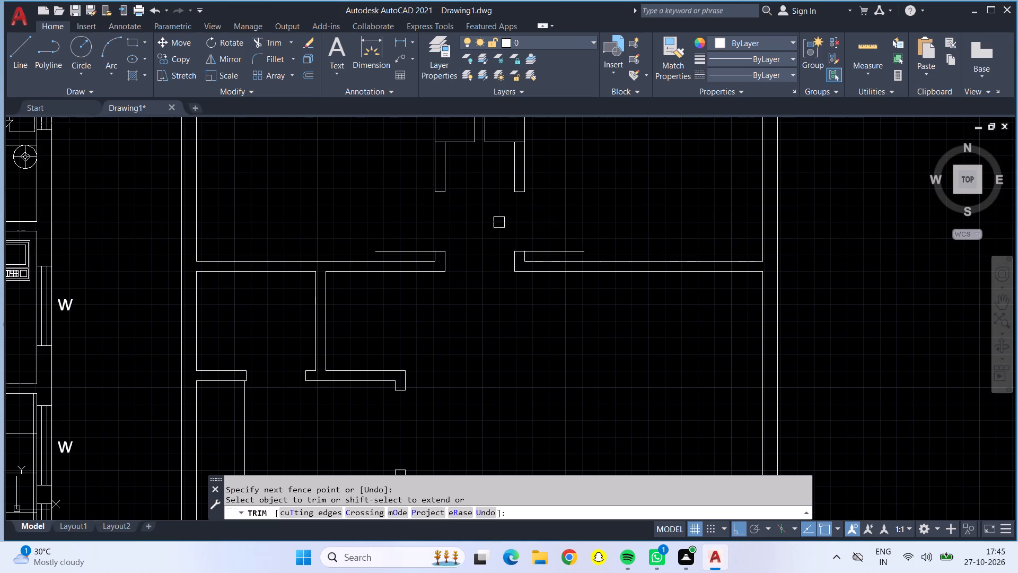
middle_click_drag(463, 209, 466, 416)
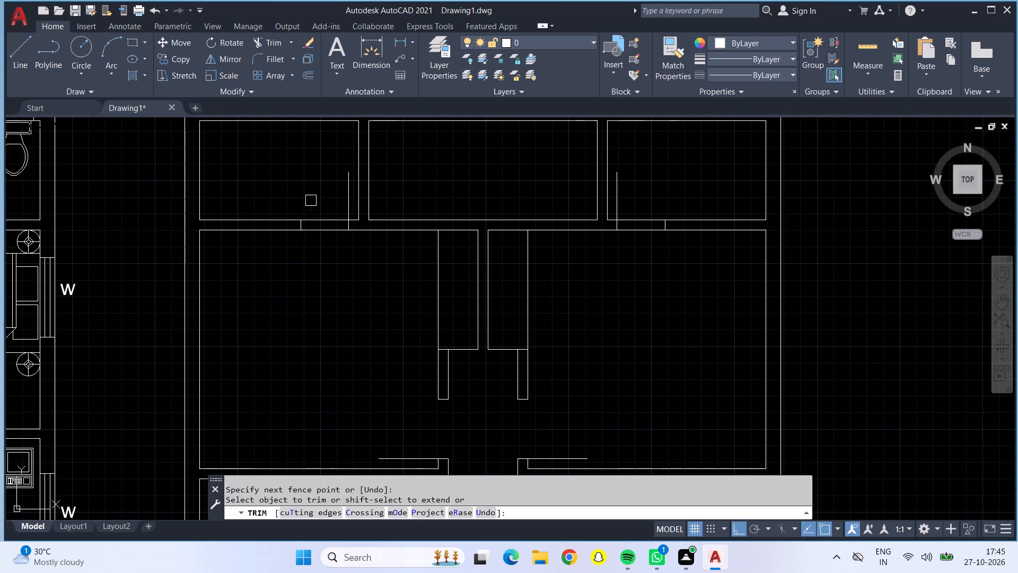
left_click_drag(311, 201, 319, 250)
left_click_drag(642, 199, 646, 255)
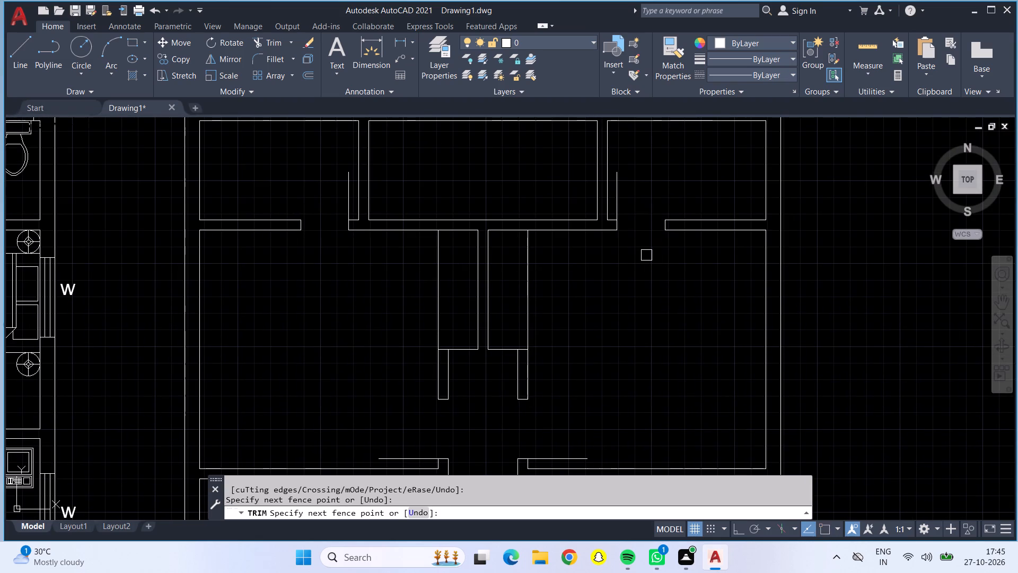
scroll(621, 303, "down", 1)
middle_click_drag(616, 316, 580, 213)
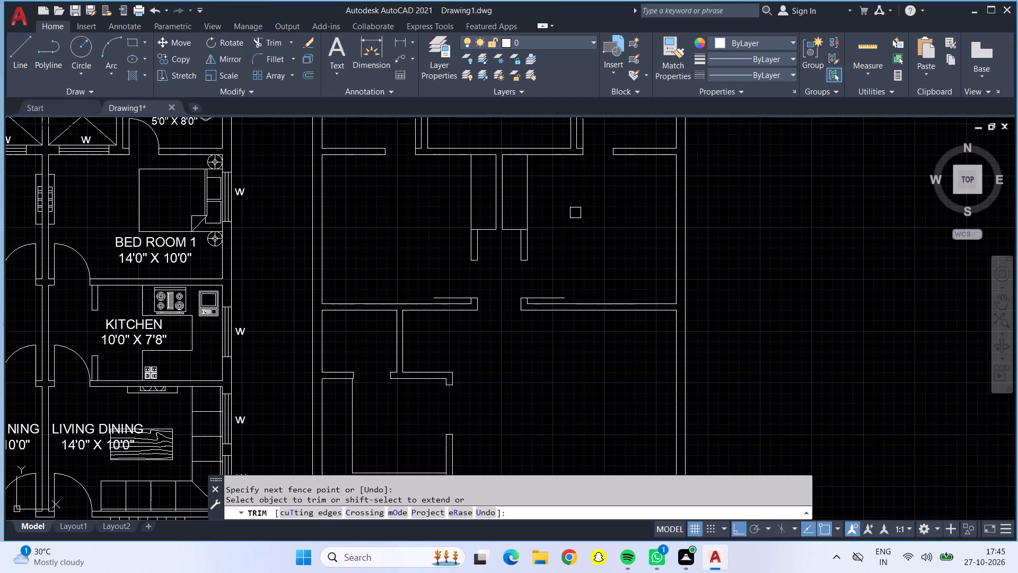
key("Escape")
Draw two crossing diagonal lines between the jamb corners of the wide wall opening above the double door.
left_click(22, 57)
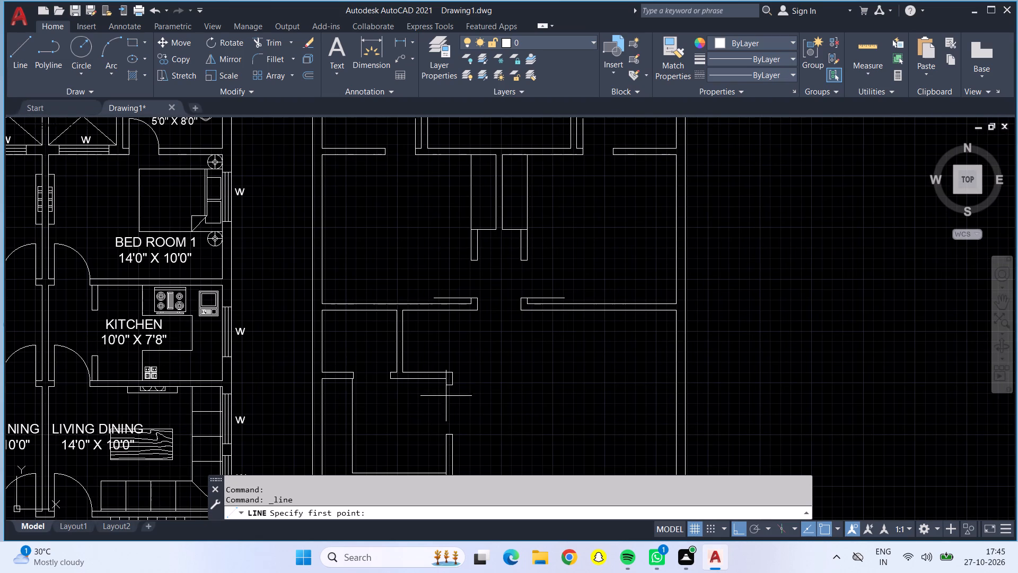
middle_click_drag(450, 400, 373, 242)
scroll(393, 348, "up", 3)
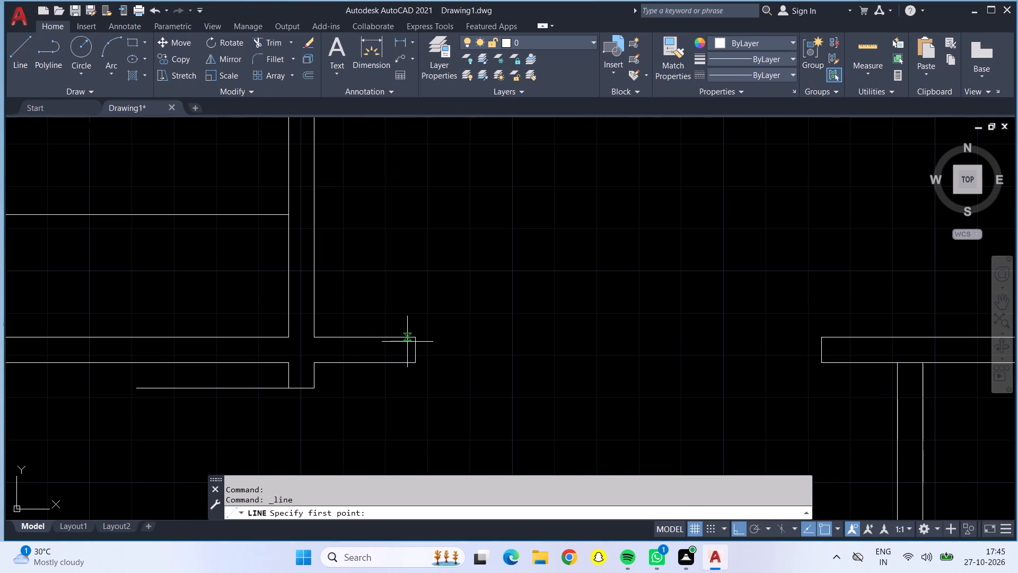
left_click_drag(415, 338, 423, 340)
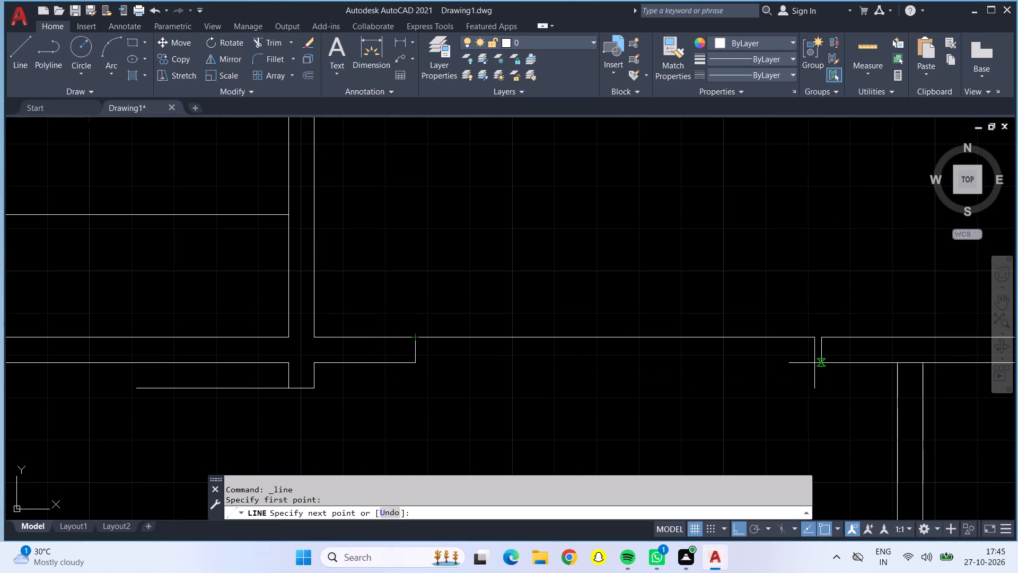
left_click(821, 363)
left_click_drag(823, 334, 816, 335)
left_click(419, 364)
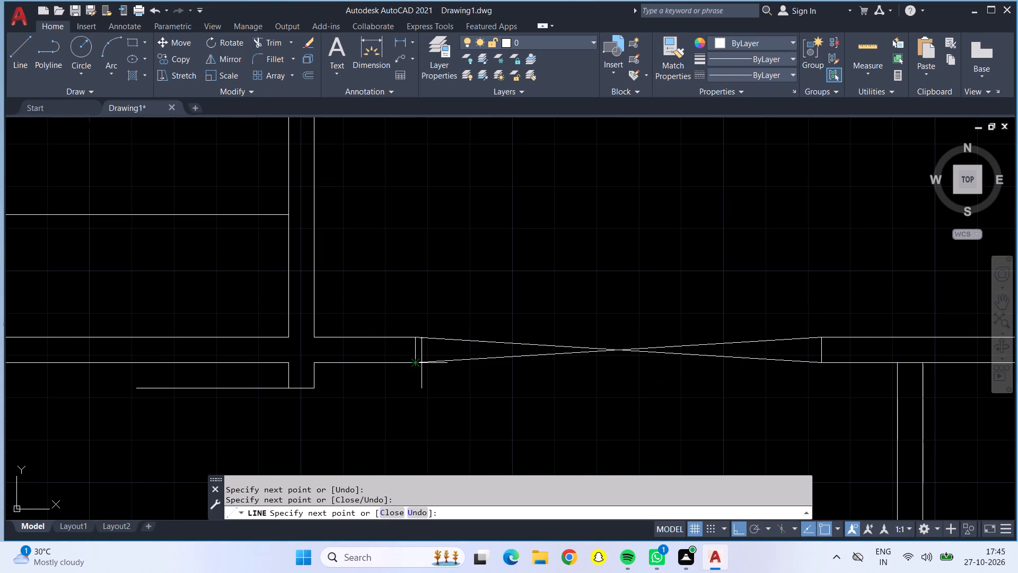
scroll(429, 360, "down", 2)
key("Escape")
Draw two crossing diagonal lines between the jamb corners of the opening in the L-shaped-counter room's right wall.
left_click(20, 58)
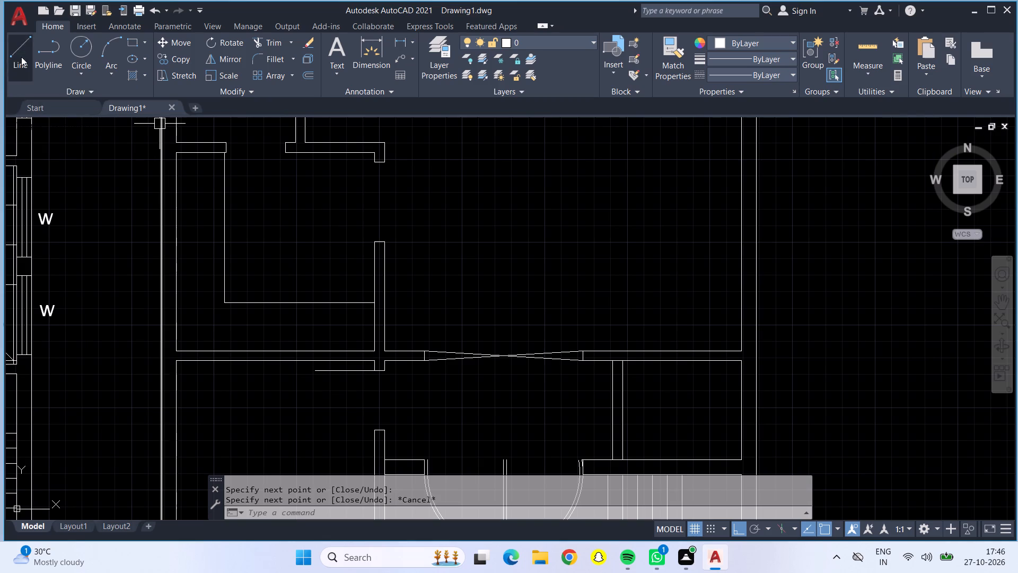
scroll(363, 158, "up", 2)
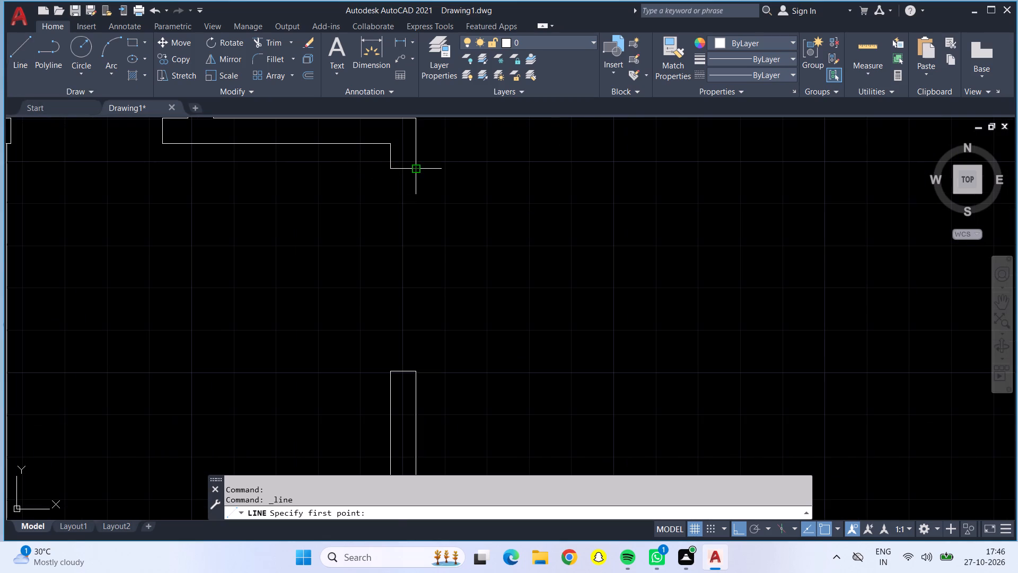
left_click(419, 168)
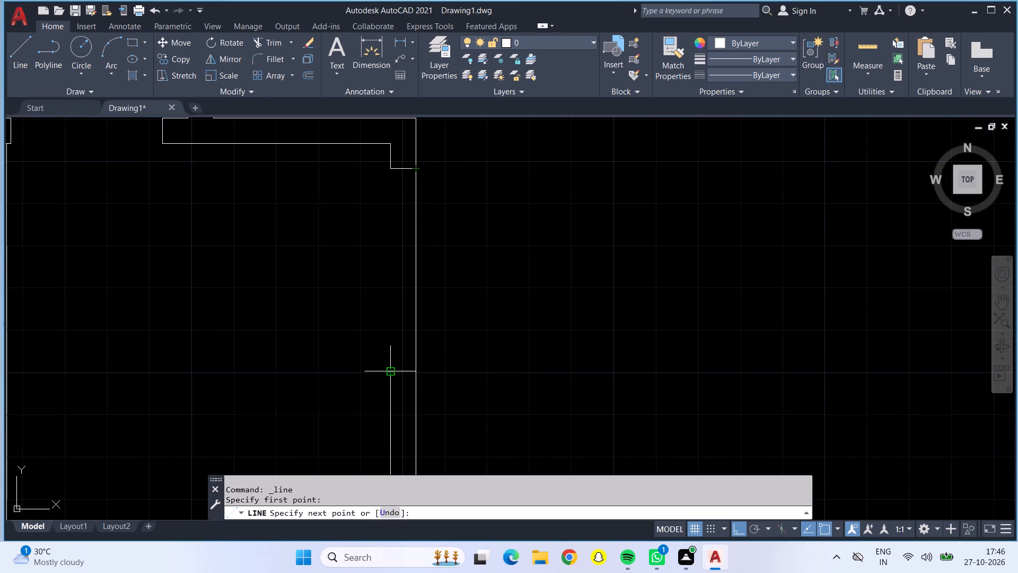
left_click(387, 372)
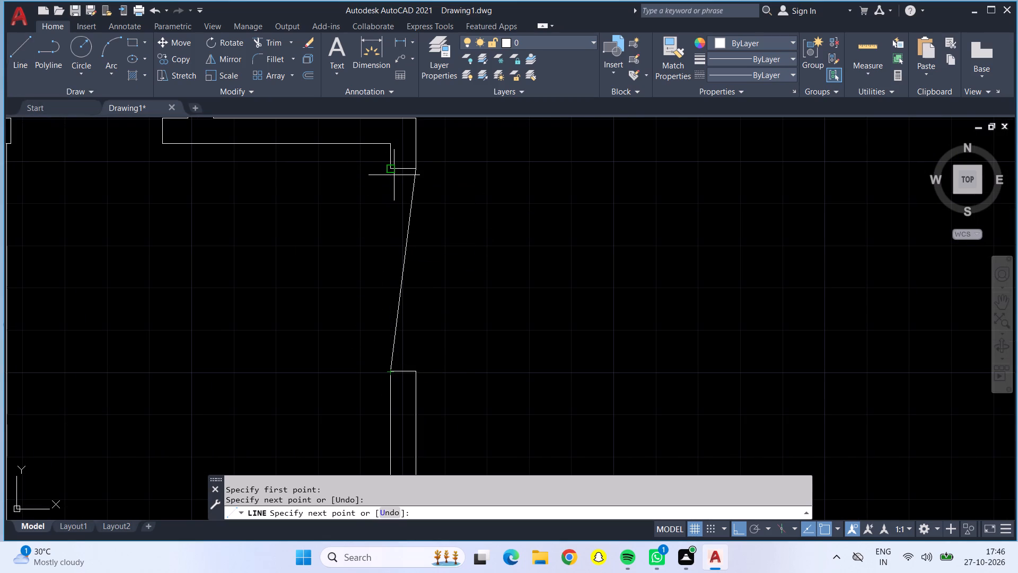
left_click(419, 370)
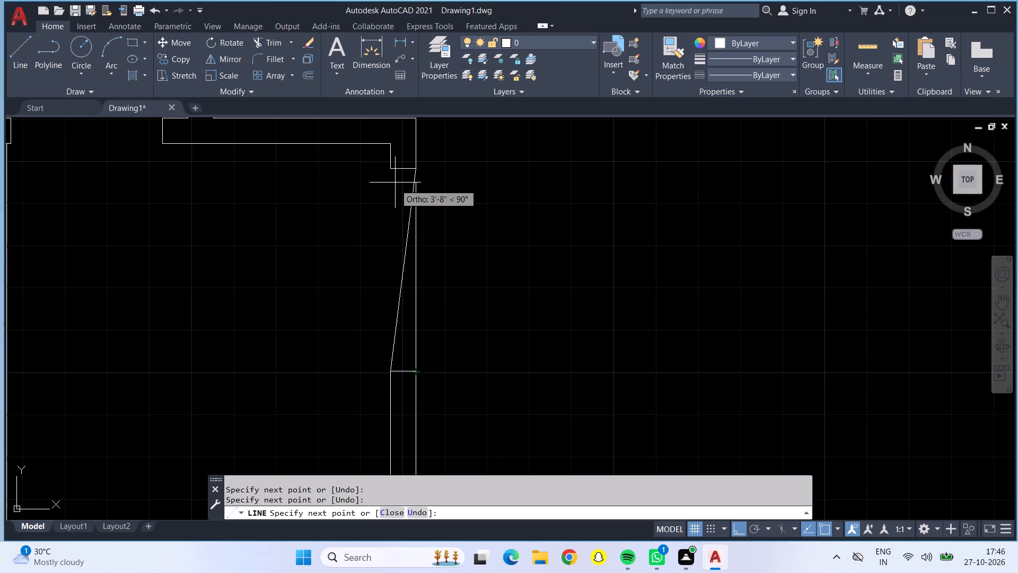
left_click(394, 170)
scroll(392, 170, "down", 1)
key("Escape")
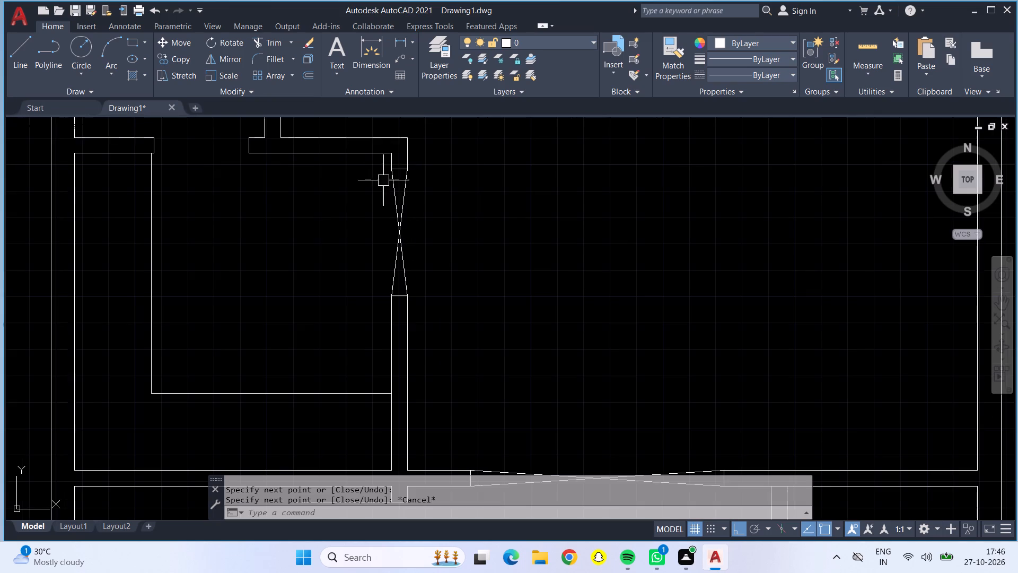
Draw a 3' radius circle centred on the hinge corner of the lower-left small room's door, reaching the opposite jamb.
scroll(338, 179, "down", 2)
middle_click_drag(338, 180, 379, 262)
scroll(392, 277, "down", 1)
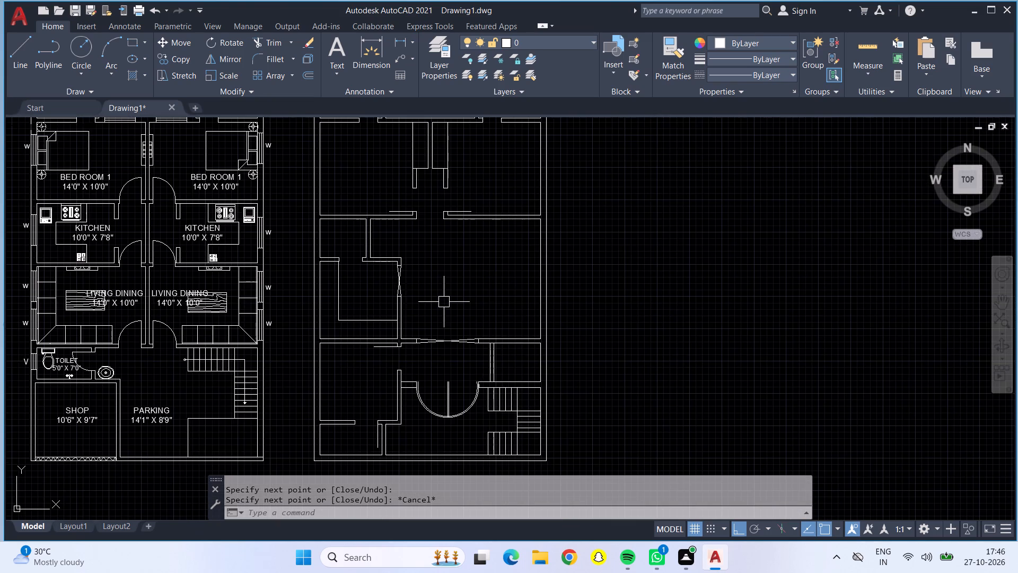
middle_click_drag(444, 302, 432, 234)
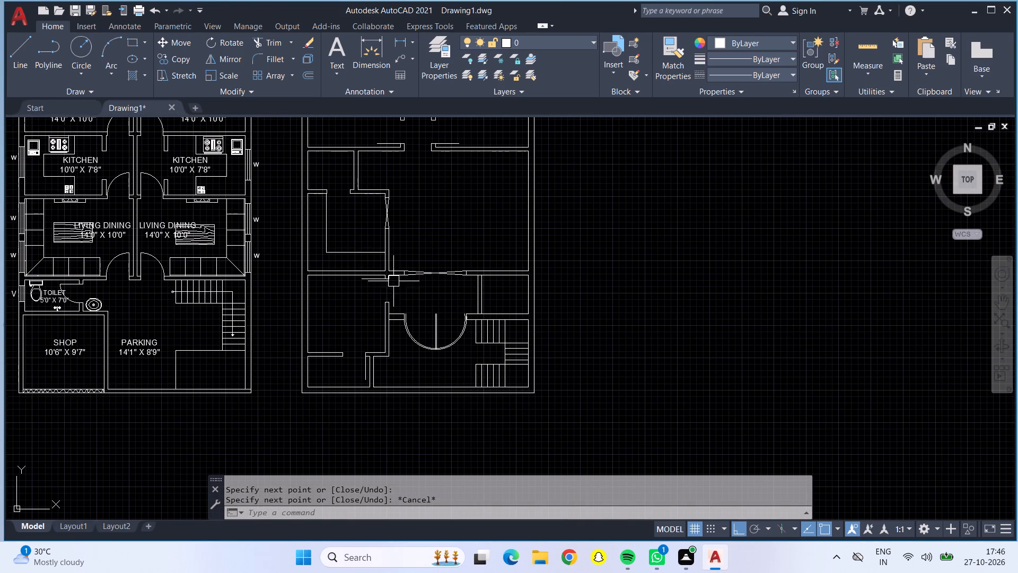
left_click(90, 53)
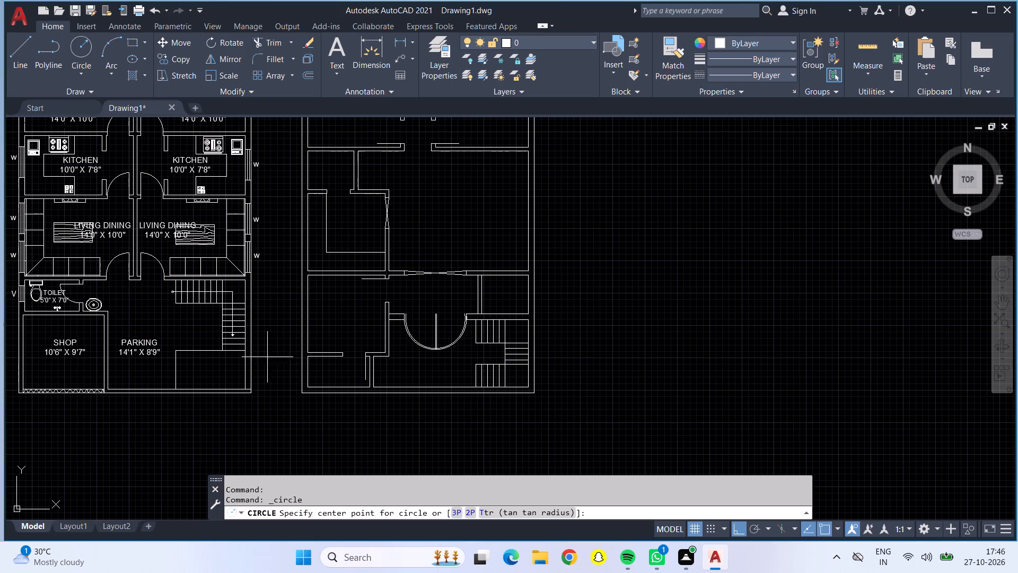
scroll(315, 359, "up", 3)
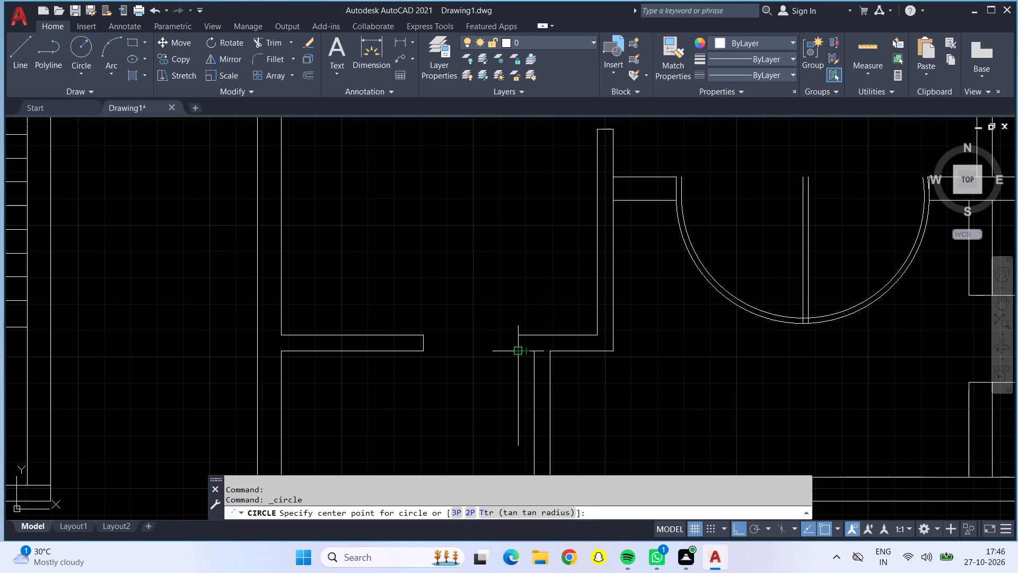
left_click(515, 349)
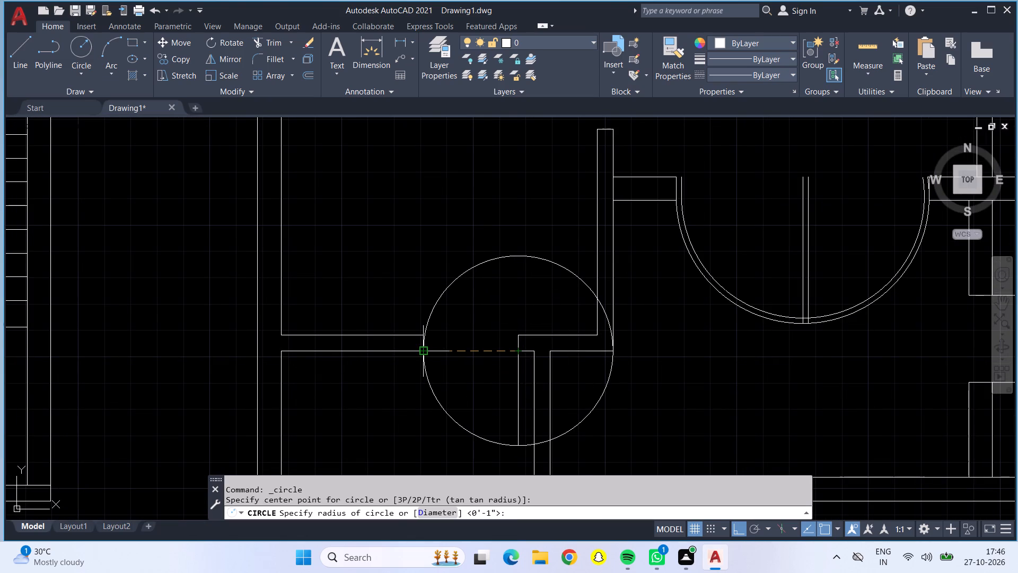
left_click(422, 353)
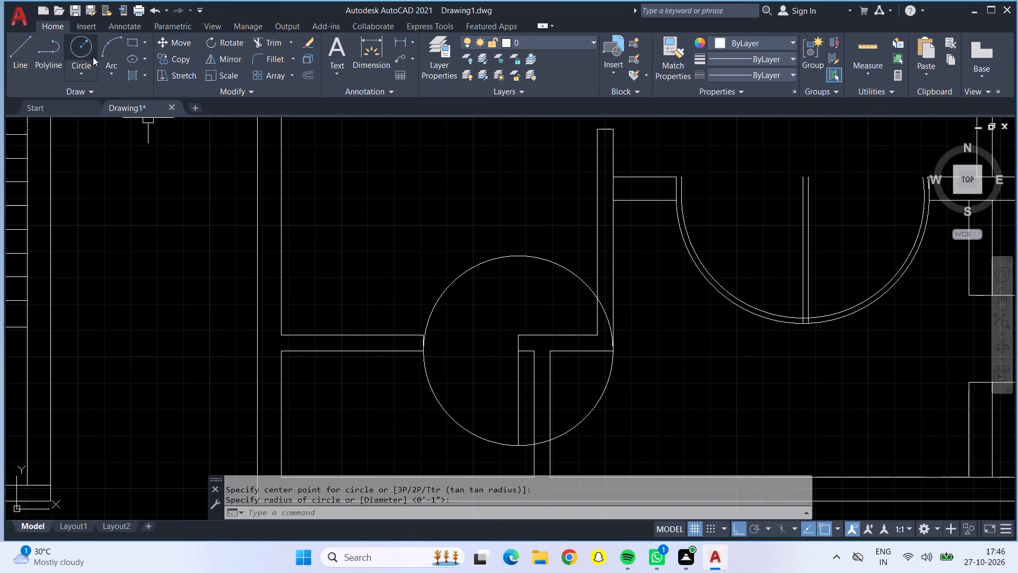
Draw a circle centred on the door leaf's hinge corner in the right wall of the room above, reaching the opposite jamb.
left_click(91, 55)
middle_click_drag(390, 187, 326, 432)
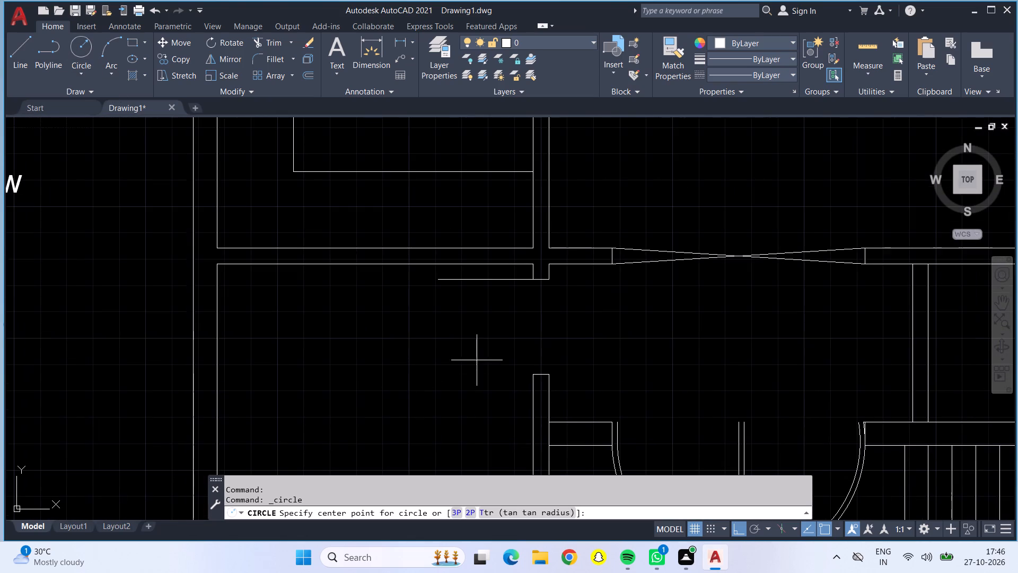
left_click(531, 278)
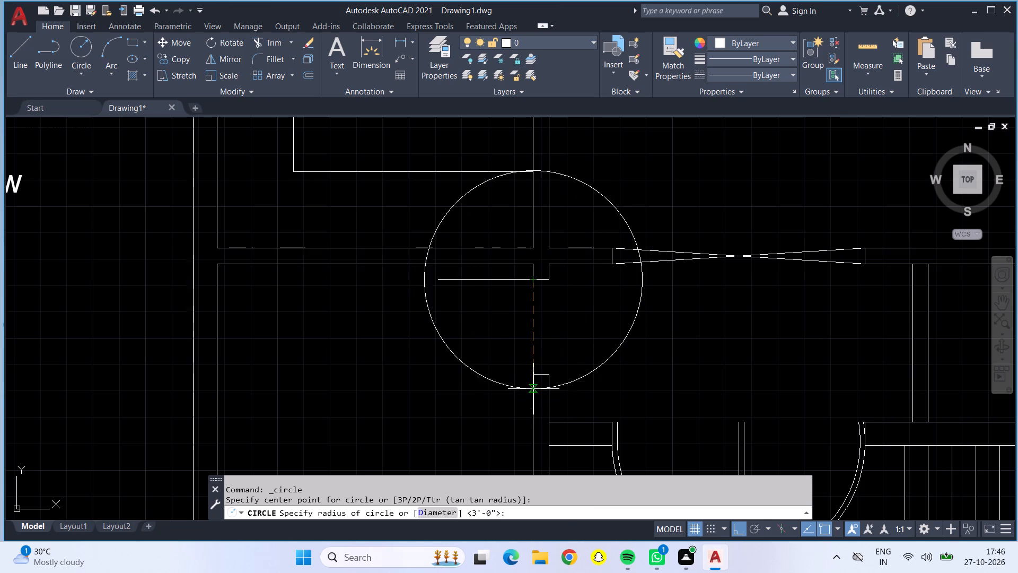
left_click(534, 374)
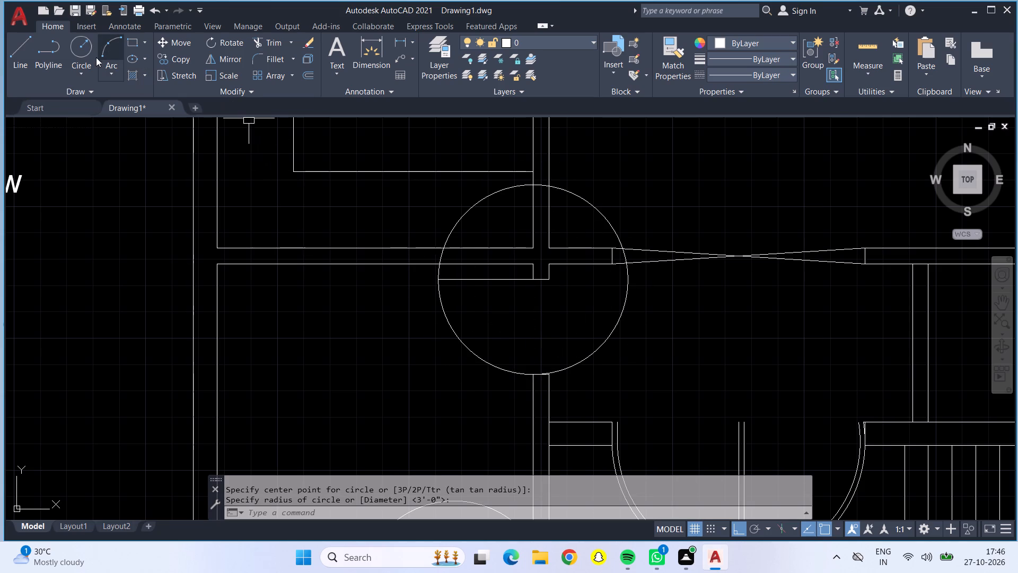
Draw 3' radius circles centred on the hinge corners of the two facing doors of the upper large rooms, reaching the opposite jambs.
left_click(89, 47)
middle_click_drag(371, 223, 322, 455)
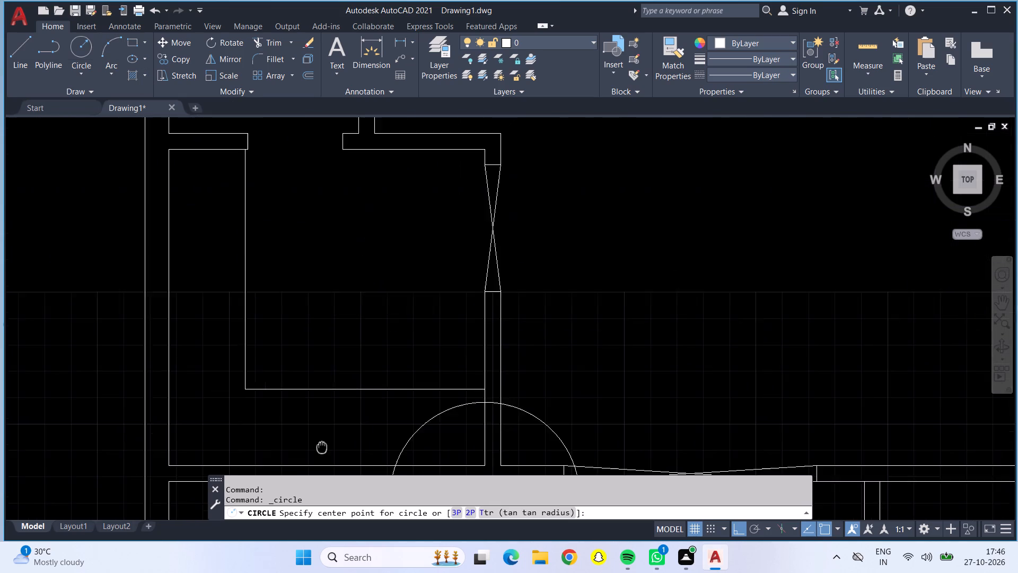
middle_click_drag(322, 455, 305, 550)
middle_click_drag(414, 195, 343, 482)
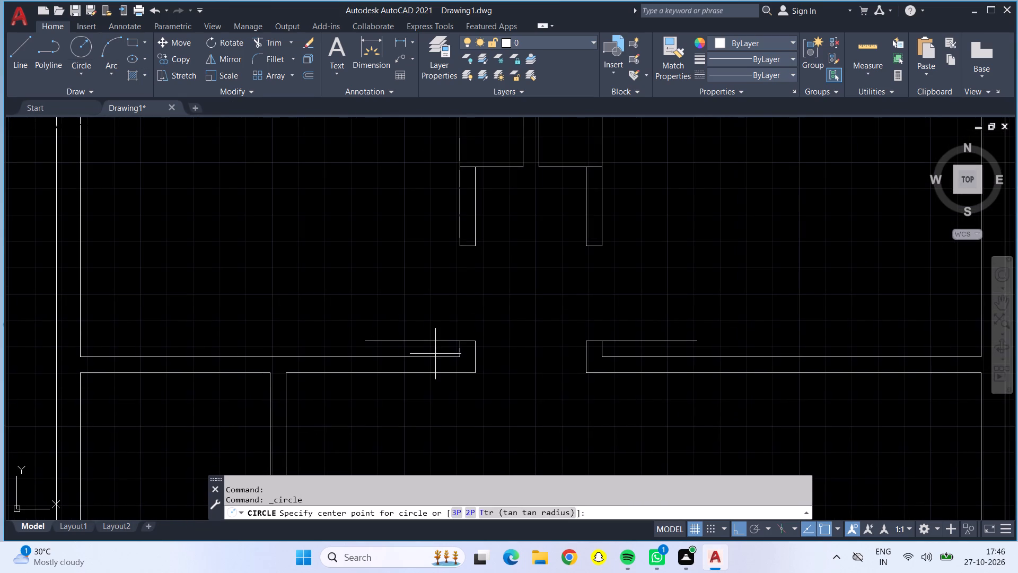
left_click(460, 342)
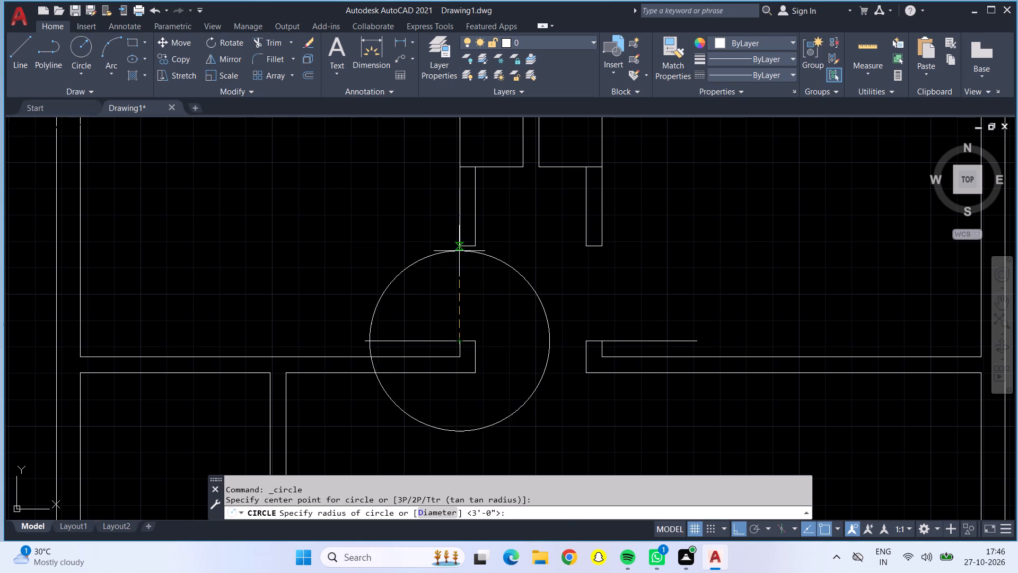
left_click(462, 244)
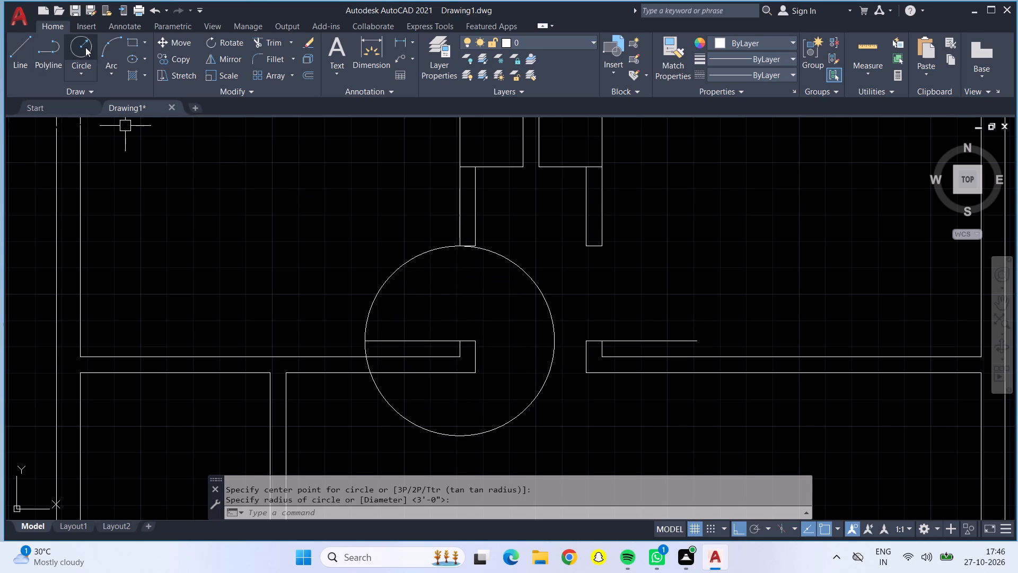
left_click(85, 47)
left_click_drag(604, 343, 604, 336)
left_click(605, 242)
scroll(595, 258, "down", 1)
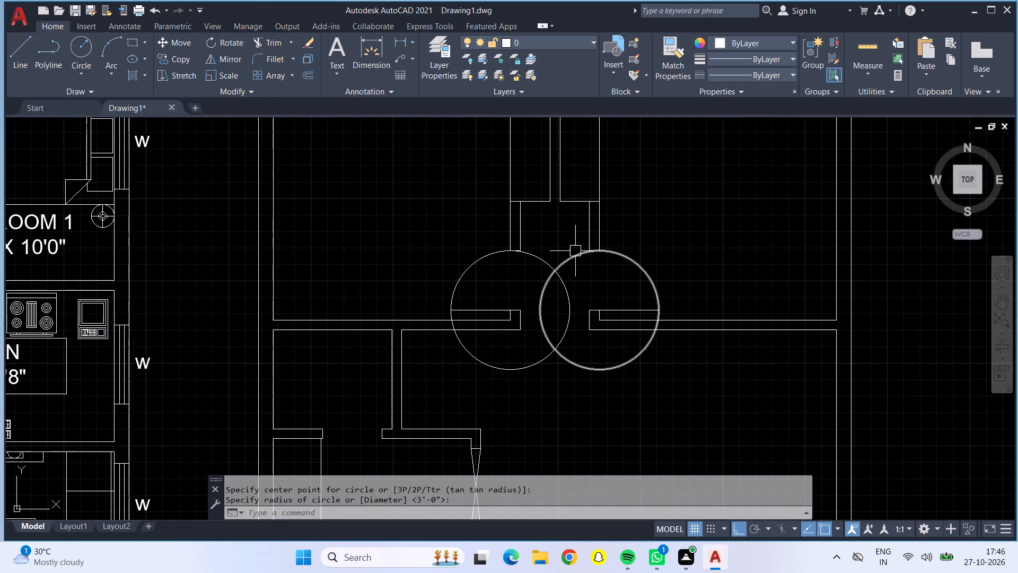
Draw a circle at each top corner room's door, centred on the leaf's hinge corner with a 2'-5" radius reaching the opposite jamb.
middle_click_drag(567, 238, 542, 461)
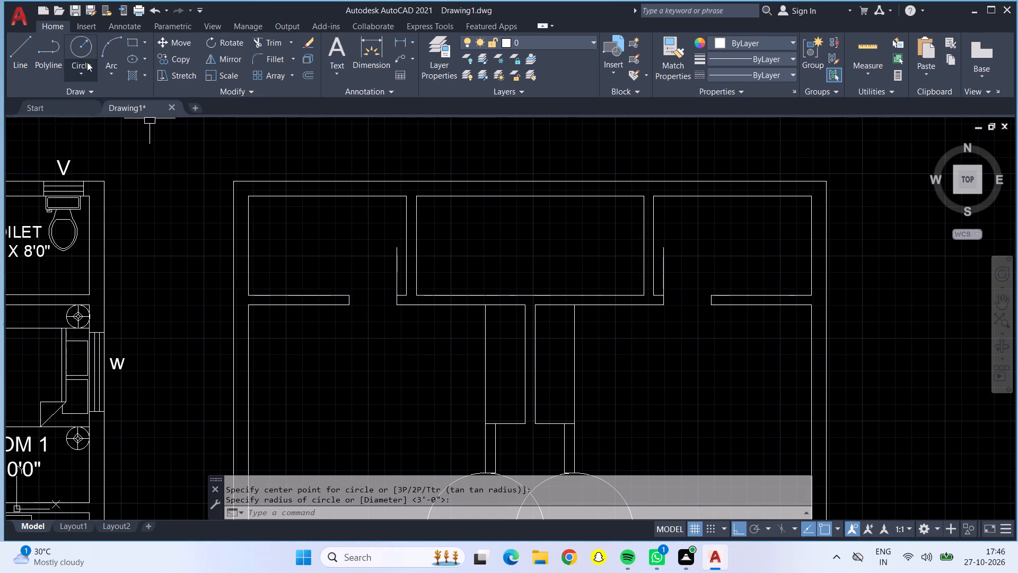
left_click(85, 53)
left_click_drag(395, 293, 386, 292)
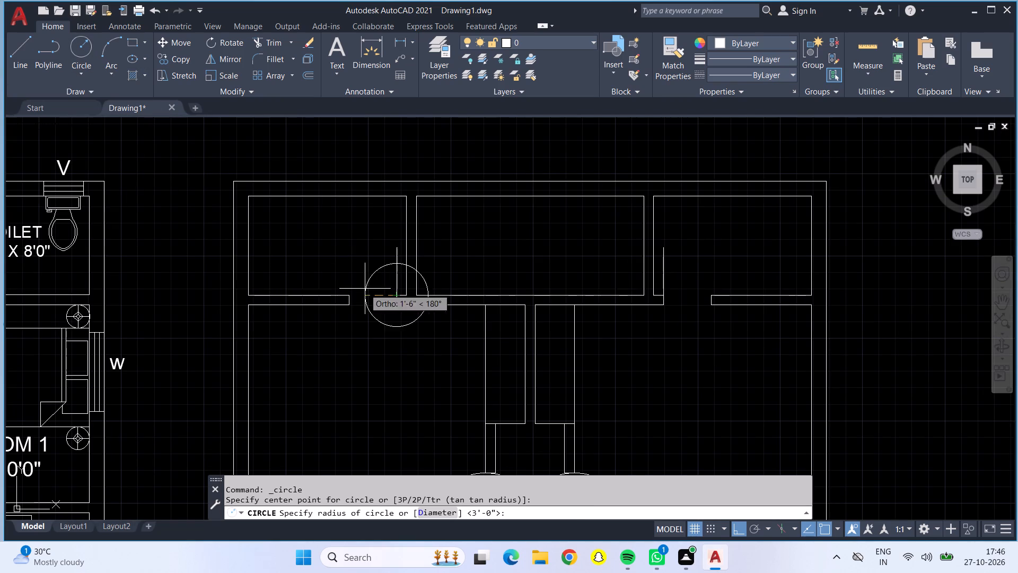
left_click(349, 295)
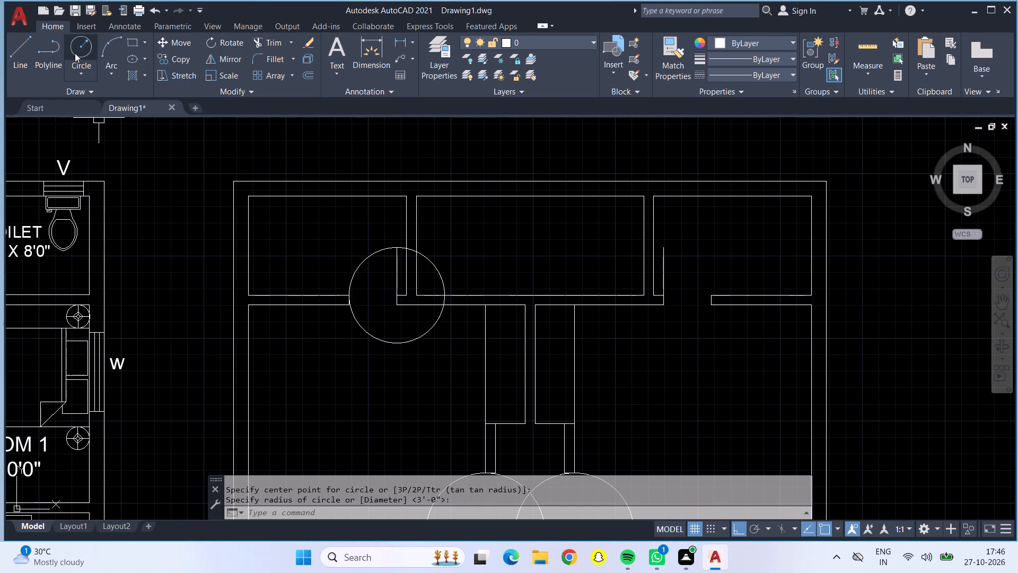
left_click(80, 46)
left_click(668, 291)
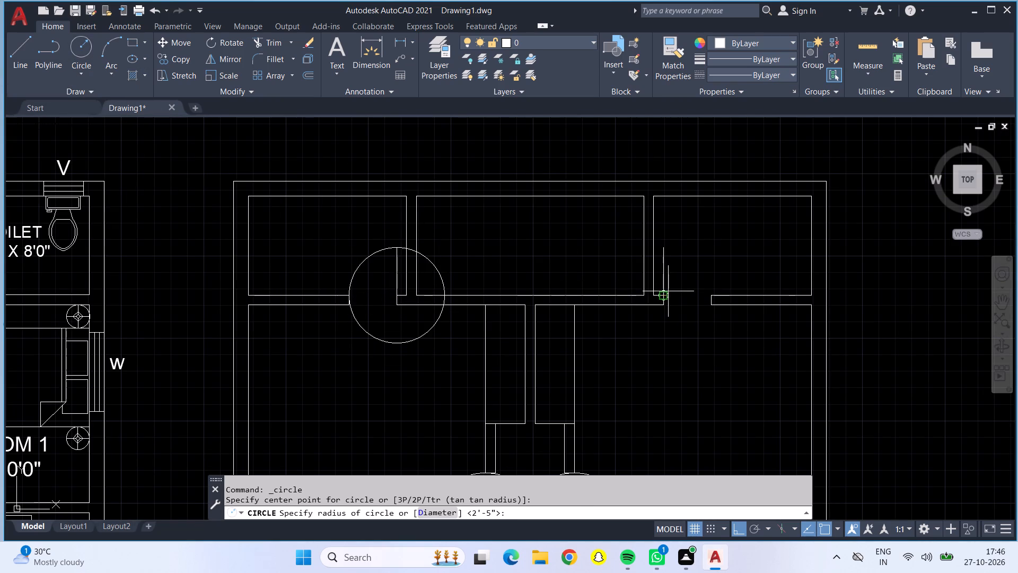
left_click(712, 295)
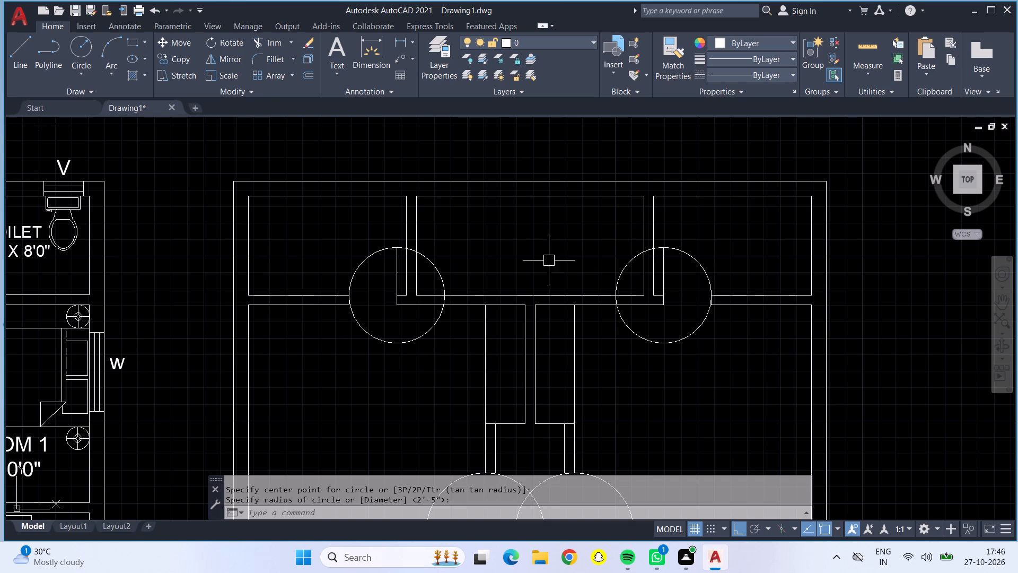
Trim the two top corner rooms' door circles, removing the parts below the wall and inside the top middle room.
left_click(265, 42)
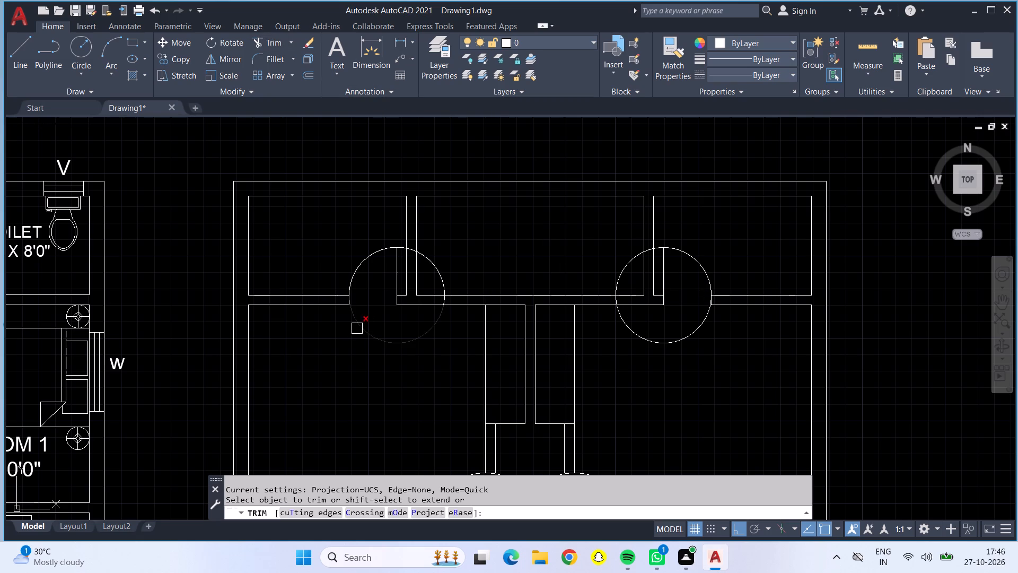
left_click(362, 331)
left_click(440, 280)
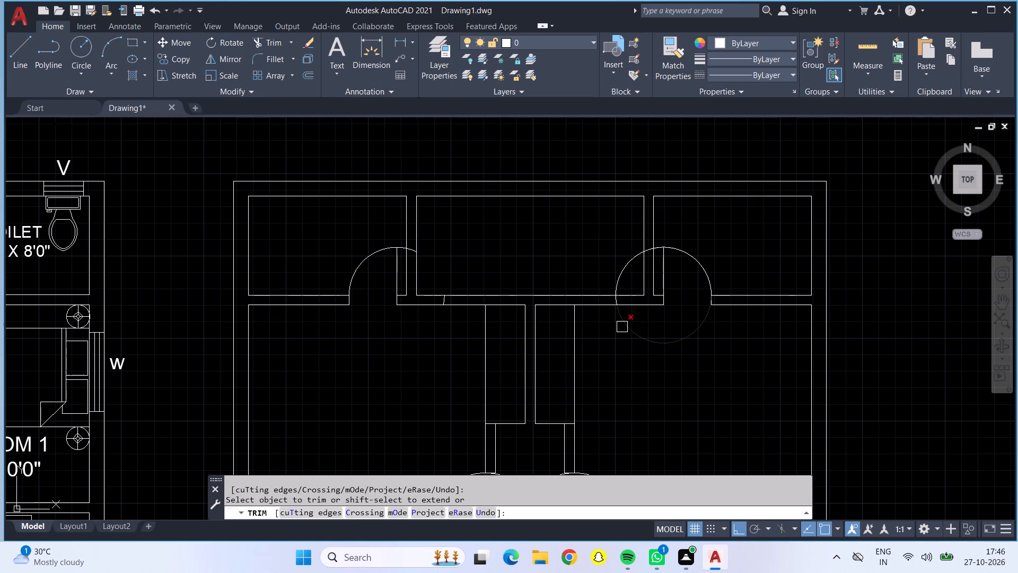
left_click(622, 327)
scroll(624, 333, "down", 1)
left_click(626, 292)
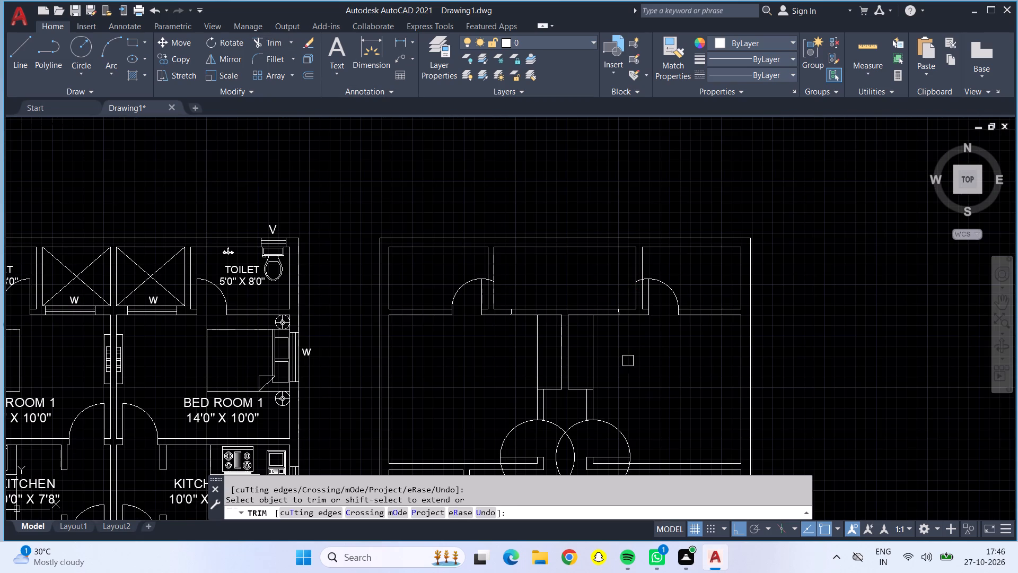
Trim the overlapping inner and lower portions of the two facing door circles, leaving the swing arcs on the leaf sides.
middle_click_drag(627, 364, 607, 299)
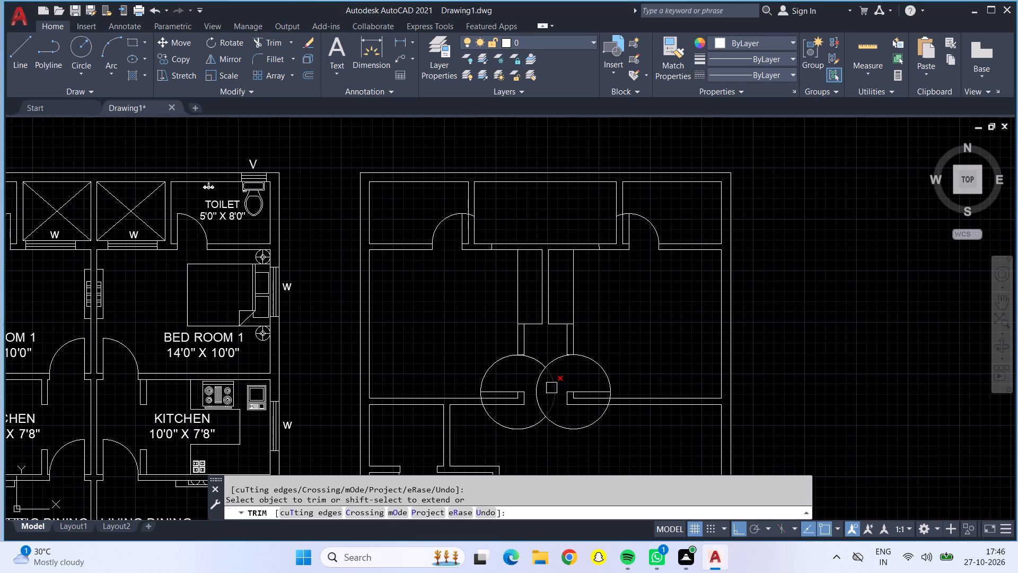
left_click(550, 388)
left_click(540, 387)
left_click(543, 373)
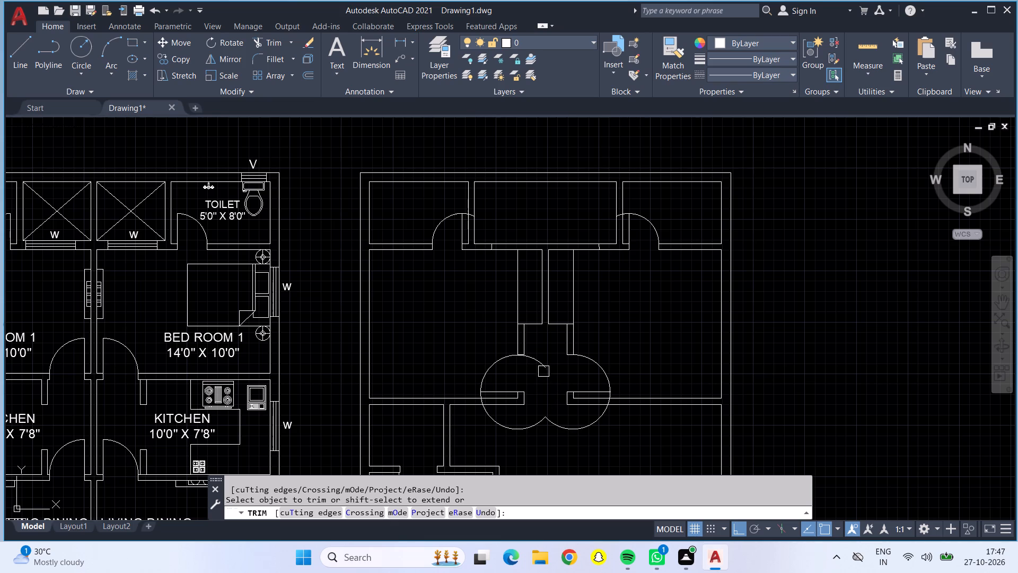
left_click(542, 362)
left_click(551, 423)
left_click(546, 419)
Trim the door circle below the L-shaped-counter room, removing its parts above the wall and on the hall side.
middle_click_drag(546, 420, 515, 242)
middle_click_drag(498, 396, 502, 351)
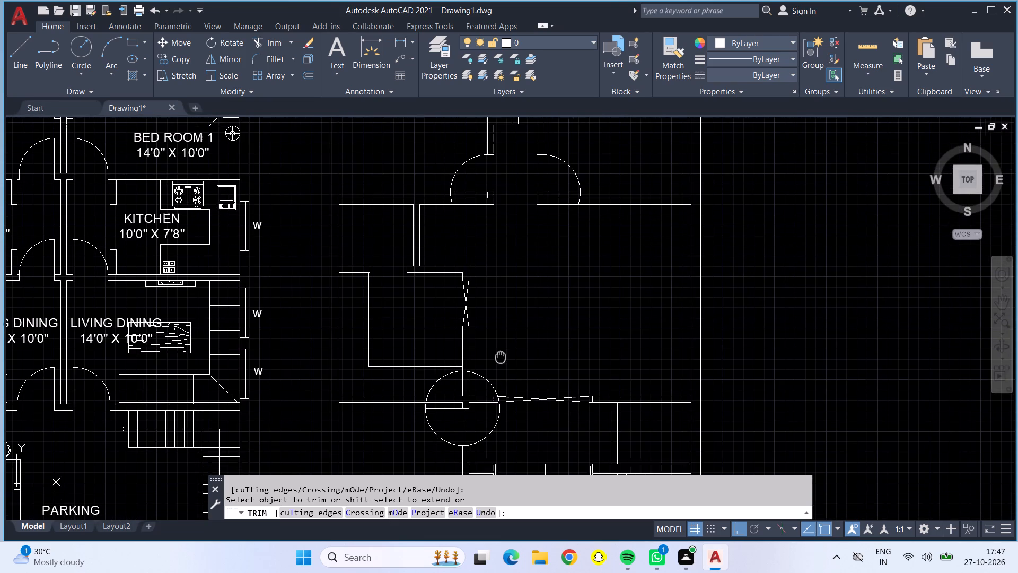
middle_click_drag(502, 351, 503, 332)
left_click(489, 332)
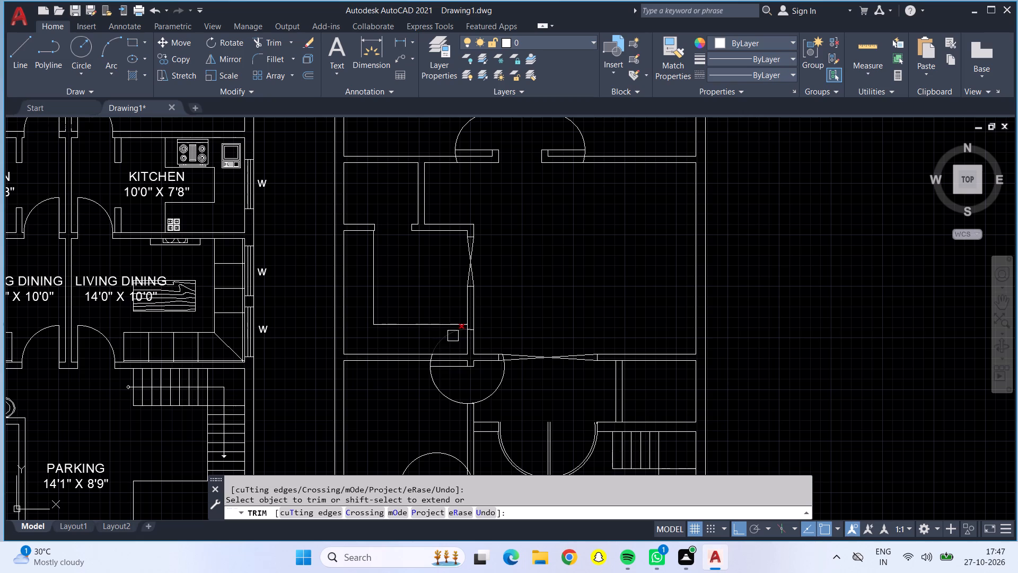
left_click(453, 336)
left_click(488, 402)
middle_click_drag(495, 397, 489, 297)
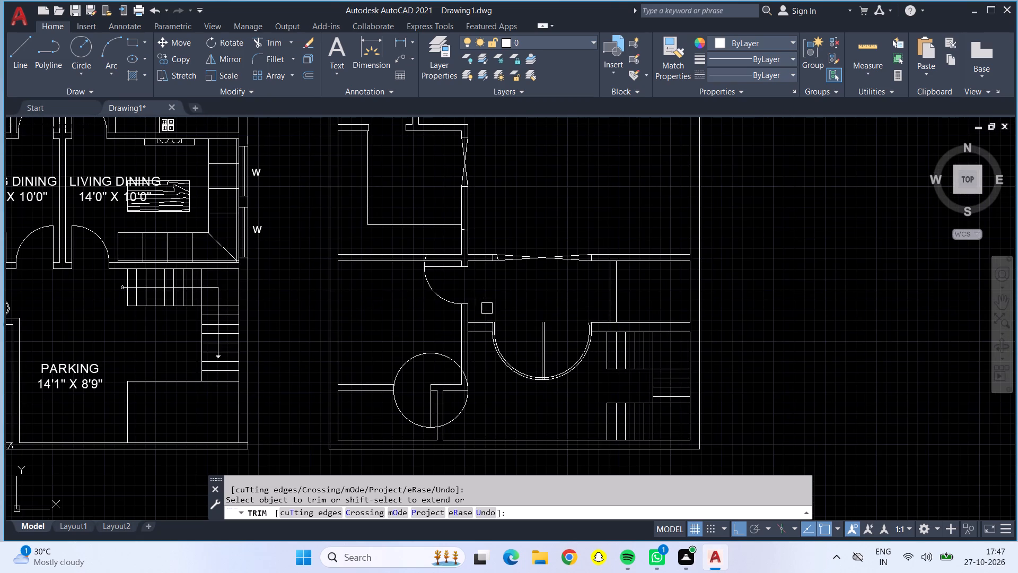
Trim the lower-left small room's door circle to a quarter swing arc, including the overrun past the leaf and the fragment inside the wall.
left_click(468, 400)
left_click(443, 358)
scroll(438, 427, "up", 4)
left_click(441, 427)
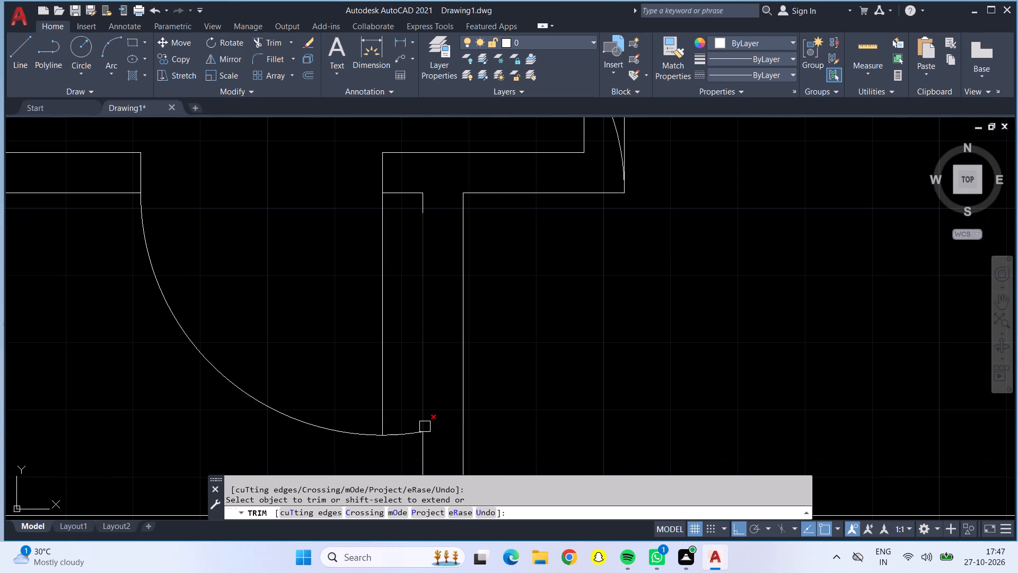
left_click(410, 429)
middle_click_drag(508, 327, 411, 539)
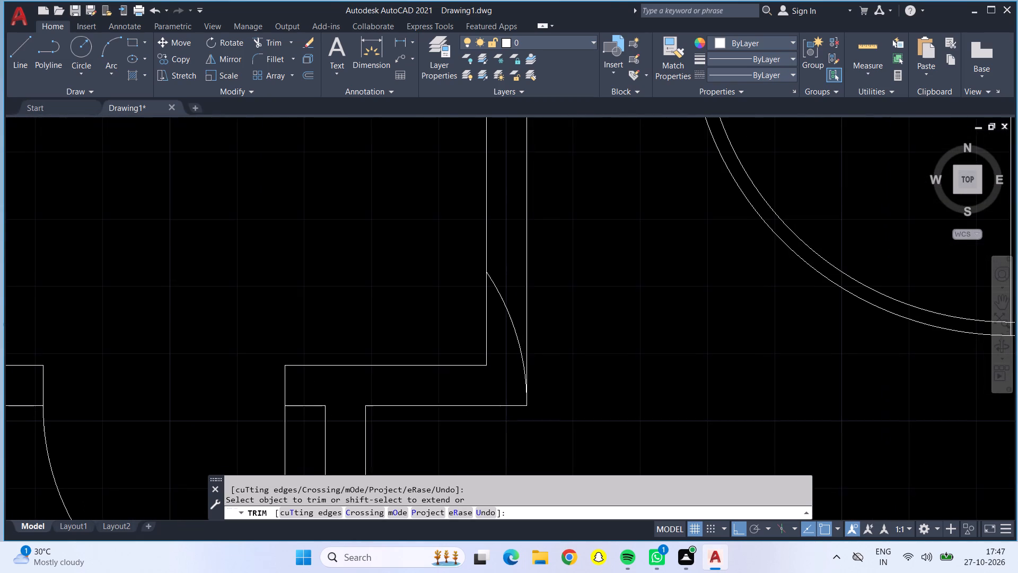
left_click(503, 312)
Trim the arc overrun above the leaf of the door below the L-shaped-counter room and its fragments in the wall and wide opening.
scroll(525, 313, "down", 1)
middle_click_drag(569, 295, 558, 493)
scroll(543, 450, "down", 1)
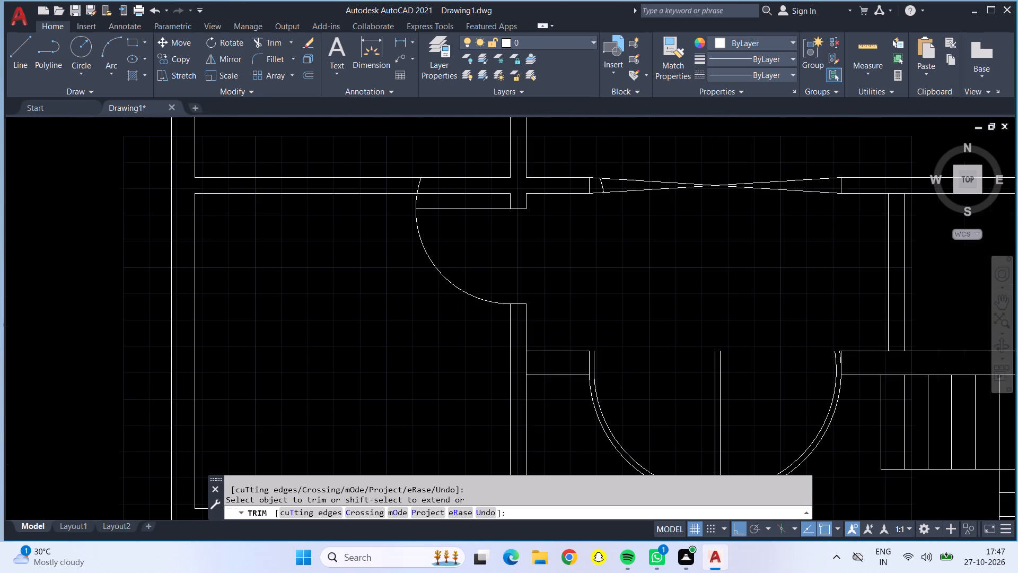
scroll(406, 180, "up", 2)
left_click_drag(407, 196, 458, 196)
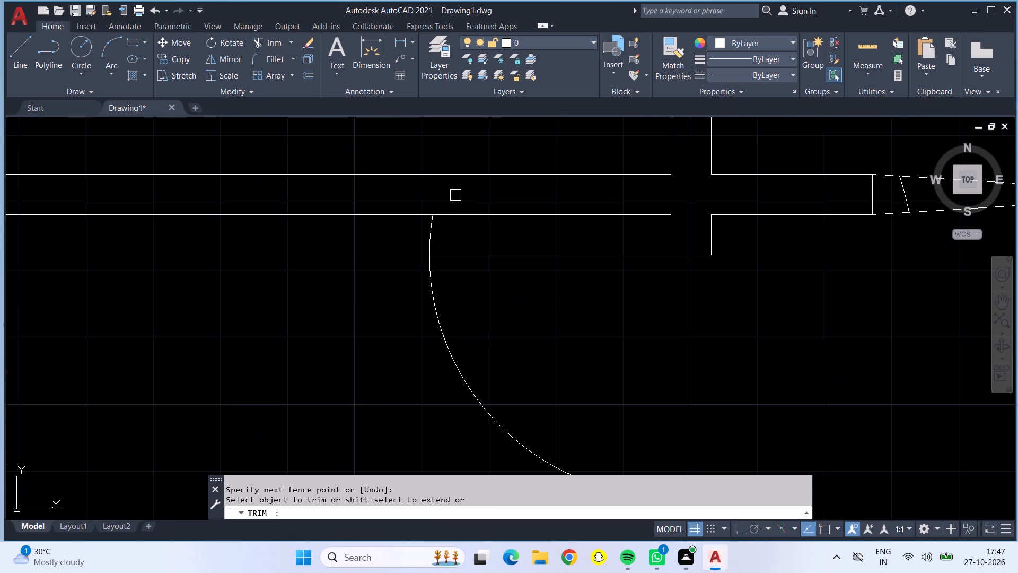
left_click_drag(407, 228, 446, 236)
middle_click_drag(671, 326, 431, 346)
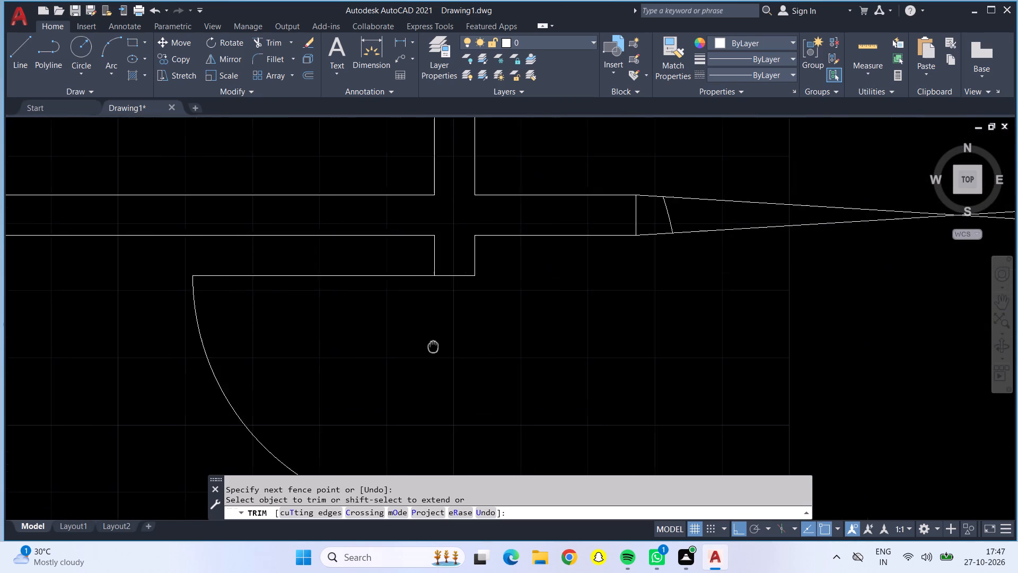
middle_click_drag(431, 346, 418, 348)
scroll(429, 349, "down", 1)
scroll(575, 264, "down", 1)
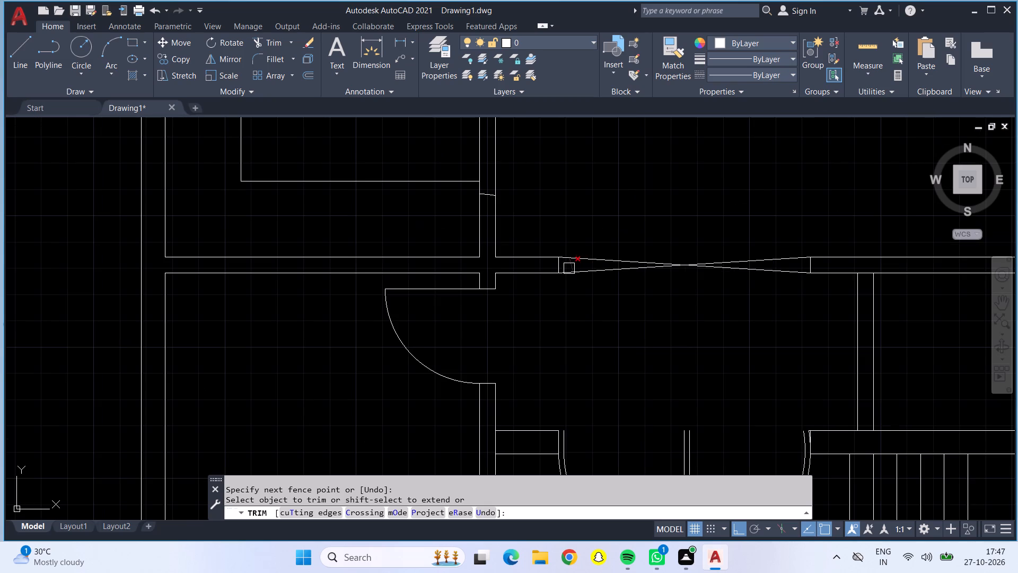
left_click(569, 268)
middle_click_drag(526, 199, 532, 326)
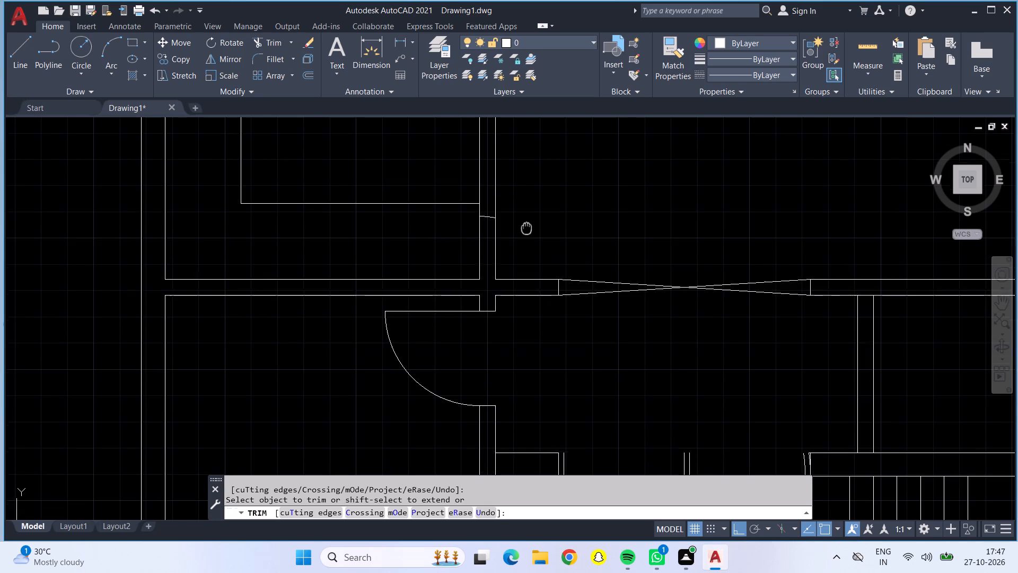
middle_click_drag(532, 326, 532, 331)
left_click(492, 328)
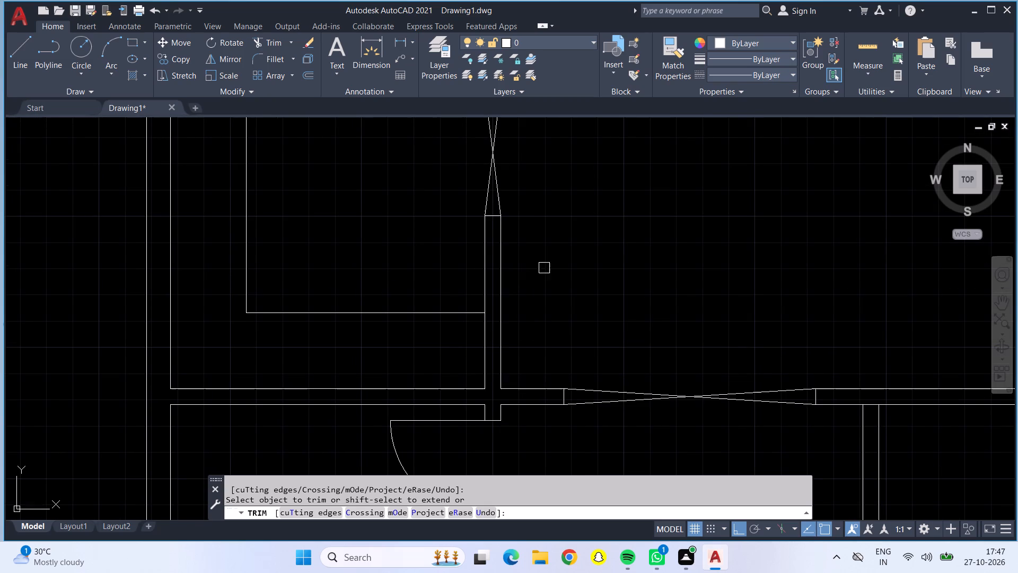
Trim the overrun of the left facing door's swing arc below its leaf and inside the wall.
middle_click_drag(544, 268, 550, 516)
scroll(540, 446, "down", 1)
middle_click_drag(527, 333, 536, 441)
scroll(503, 366, "up", 3)
left_click(493, 360)
left_click(490, 331)
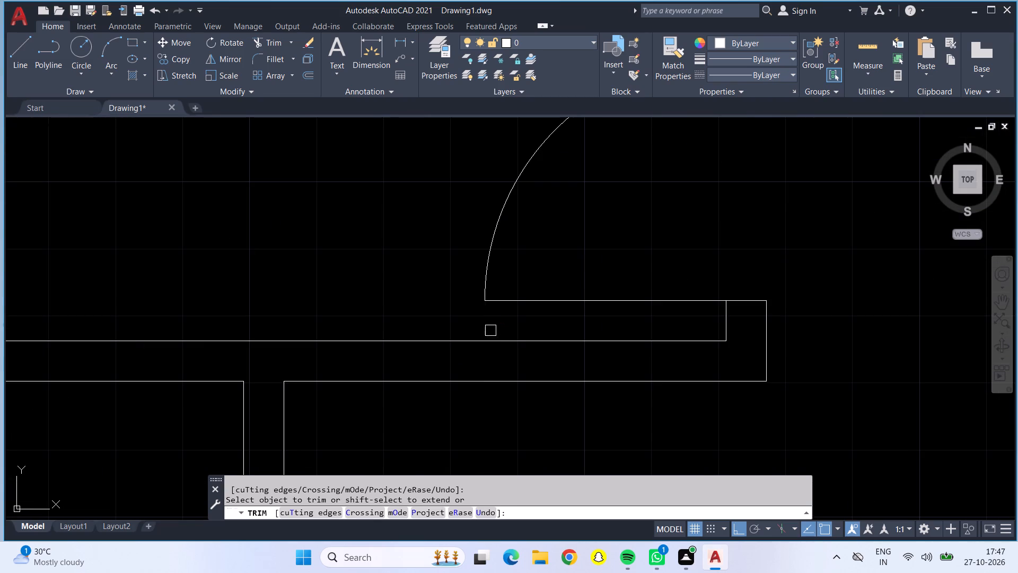
Trim the overrun of the right facing door's swing arc below its leaf and inside the wall.
scroll(499, 328, "down", 2)
middle_click_drag(642, 363, 415, 383)
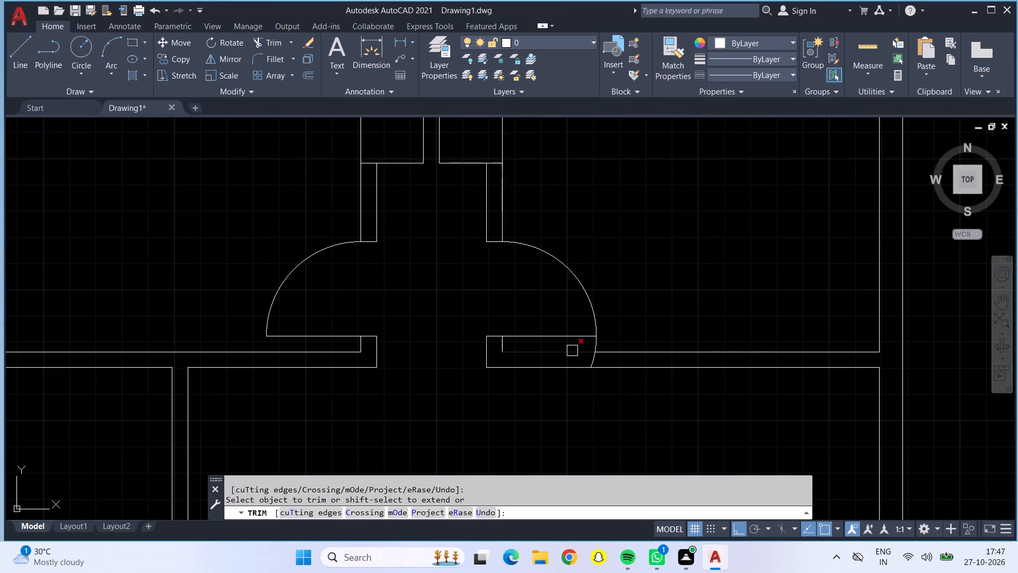
scroll(574, 353, "up", 2)
left_click_drag(646, 328, 603, 327)
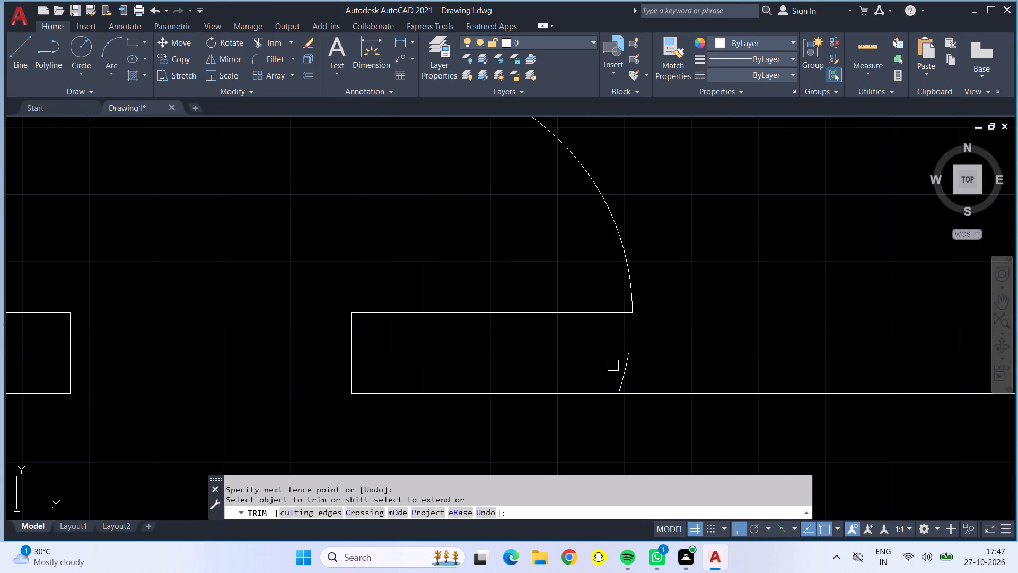
left_click_drag(613, 366, 622, 366)
left_click(622, 366)
Trim the two leftover arc fragments inside the wall below the top middle room.
scroll(624, 369, "down", 1)
scroll(457, 311, "down", 1)
middle_click_drag(431, 296, 424, 540)
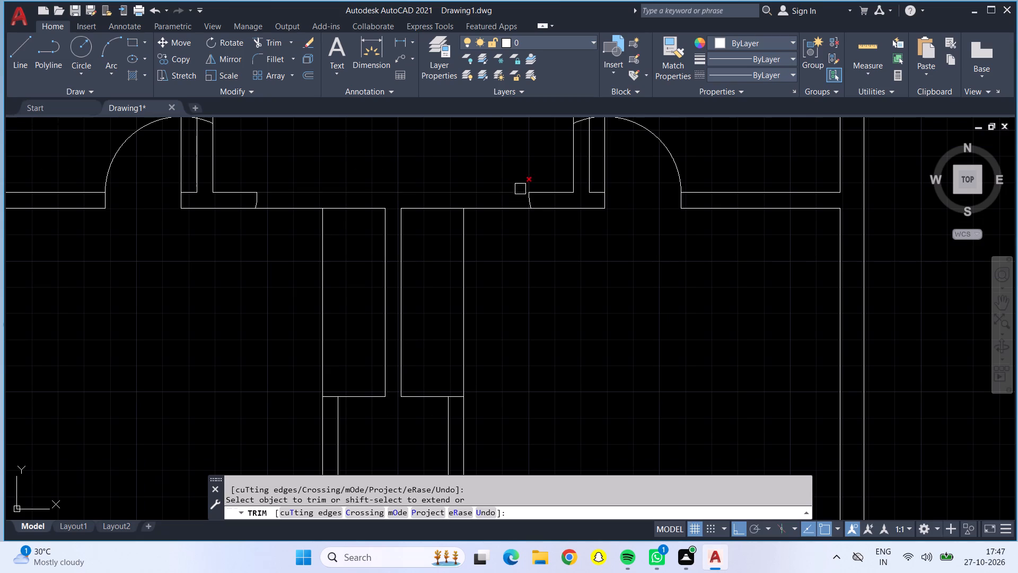
left_click(530, 204)
left_click(256, 199)
Trim the overrun of the top right room's door swing arc above its leaf and inside the wall.
middle_click_drag(578, 316, 576, 335)
scroll(578, 320, "down", 1)
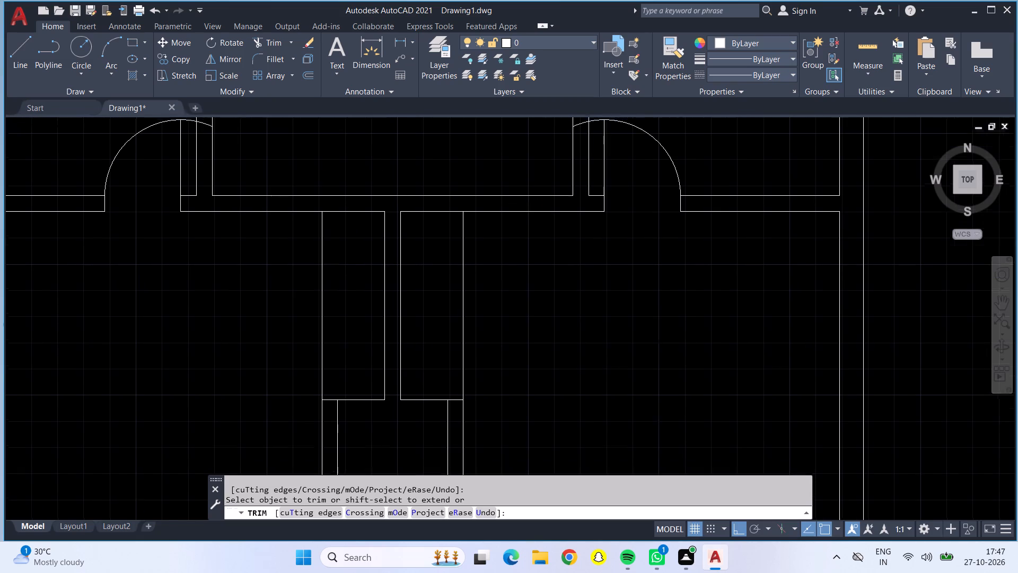
middle_click_drag(576, 335, 580, 445)
scroll(585, 323, "up", 3)
left_click(583, 321)
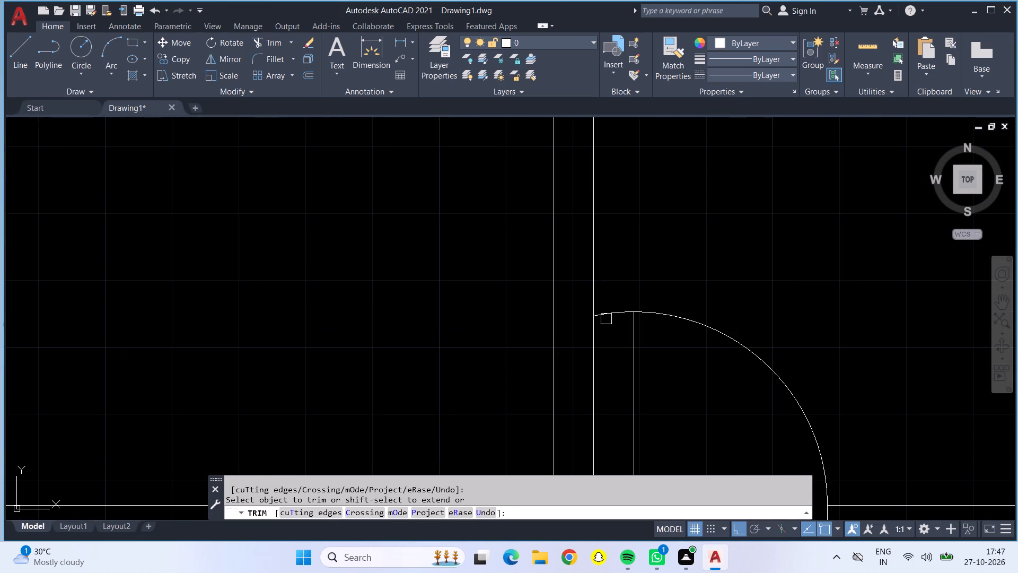
left_click(606, 317)
Trim the overrun of the top left room's door swing arc above its leaf and inside the wall.
scroll(606, 317, "down", 3)
scroll(195, 324, "up", 3)
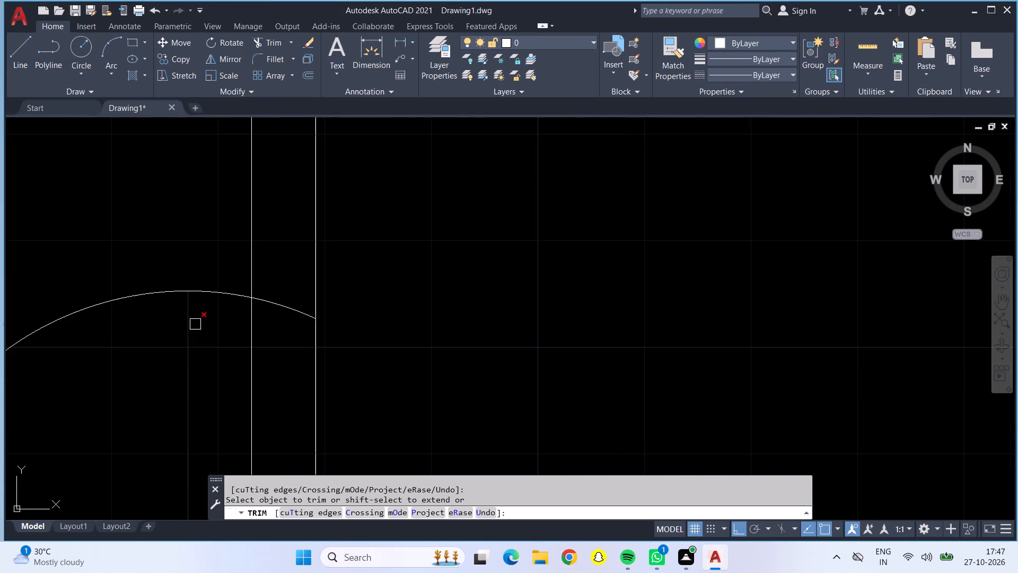
left_click_drag(215, 268, 223, 309)
left_click_drag(273, 290, 273, 322)
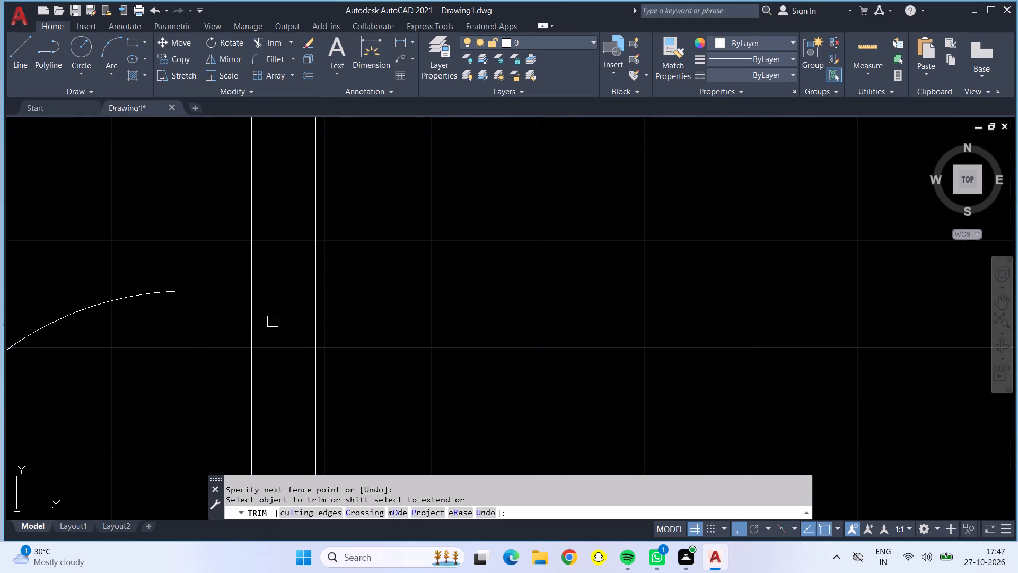
key("Escape")
Copy the bed and its two round side tables from the first plan's right BED ROOM 1 into the second plan's right bedroom.
scroll(273, 322, "down", 1)
scroll(332, 324, "down", 2)
scroll(332, 324, "up", 1)
scroll(427, 348, "down", 3)
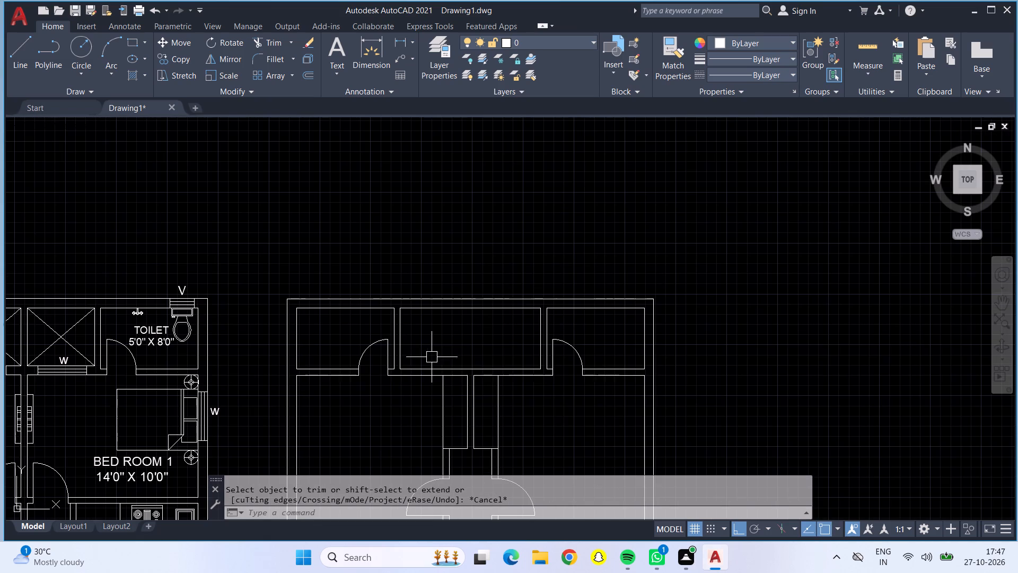
middle_click_drag(563, 405, 544, 213)
scroll(547, 241, "down", 1)
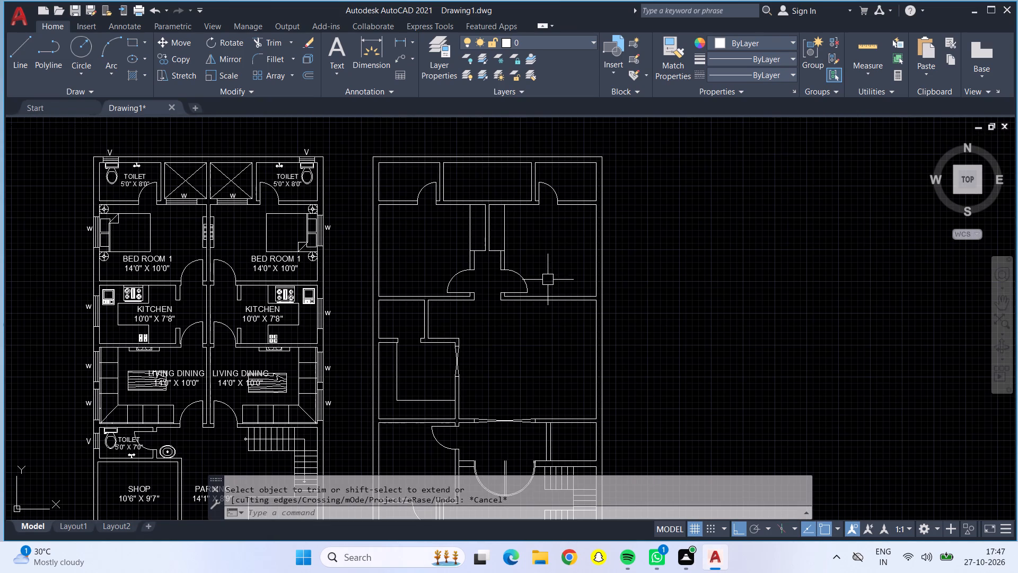
middle_click_drag(529, 354, 520, 307)
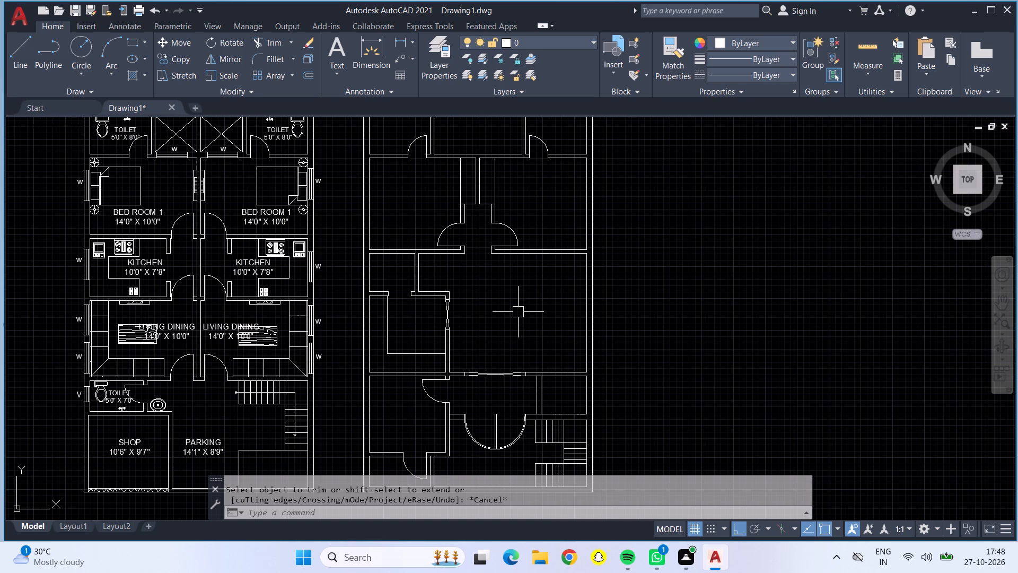
middle_click_drag(321, 218, 336, 259)
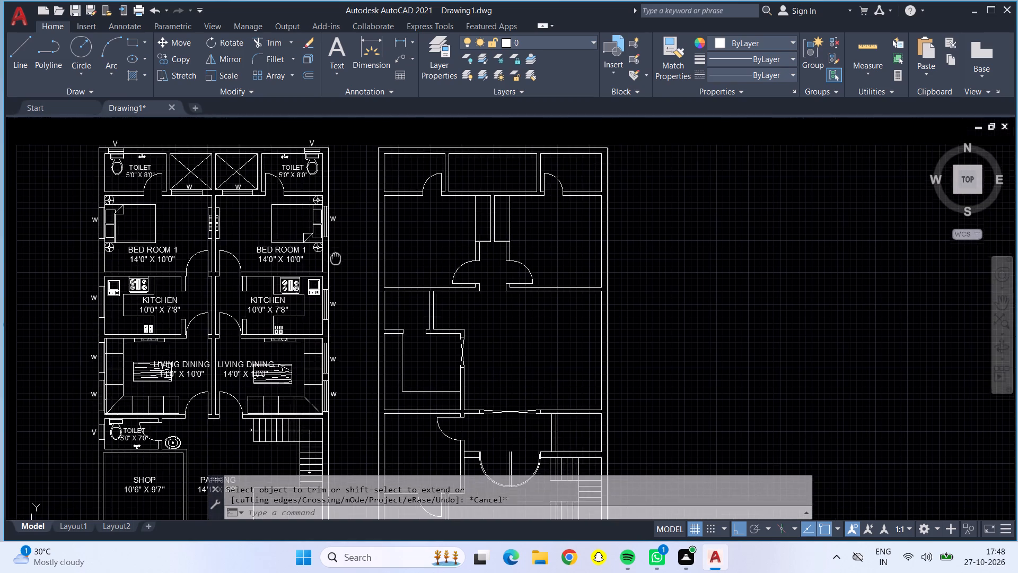
middle_click_drag(336, 259, 332, 292)
scroll(305, 268, "up", 1)
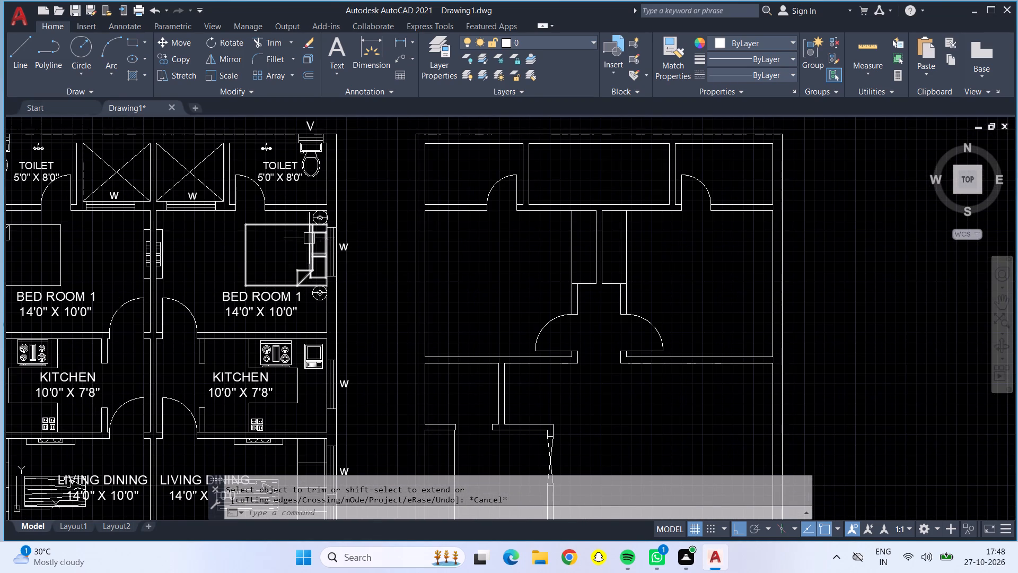
left_click(315, 216)
left_click(311, 242)
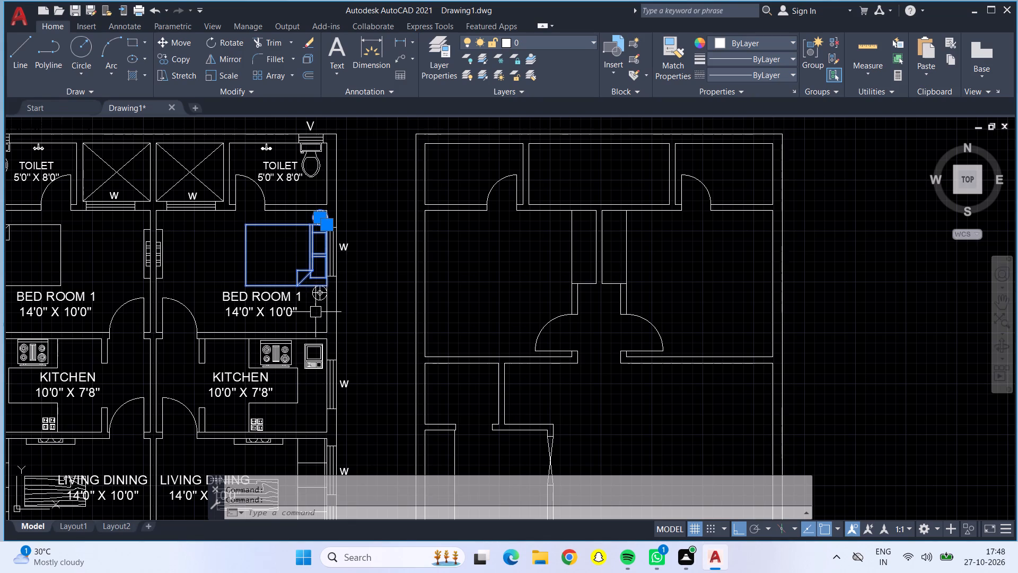
left_click(315, 302)
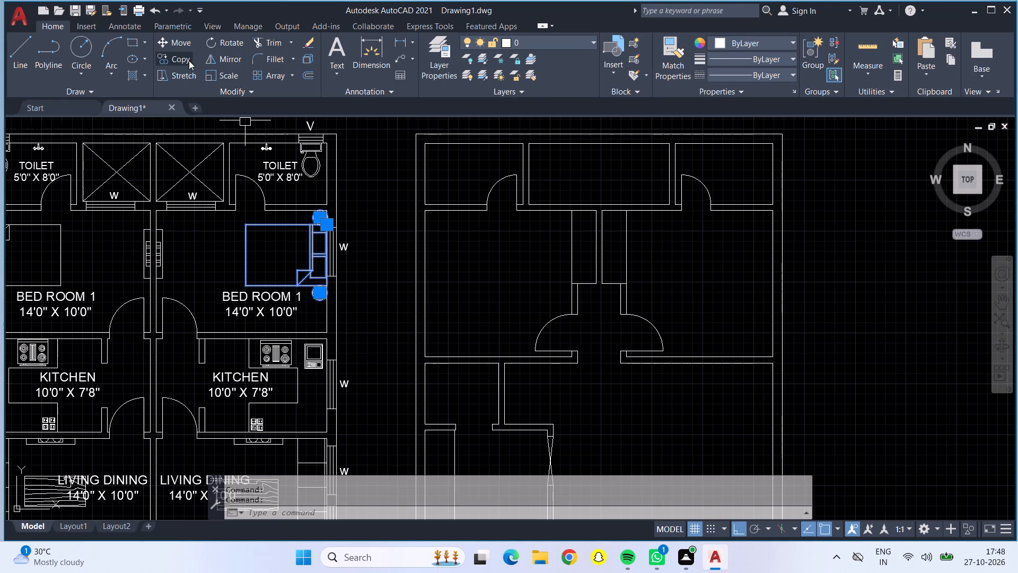
left_click(178, 60)
left_click(326, 254)
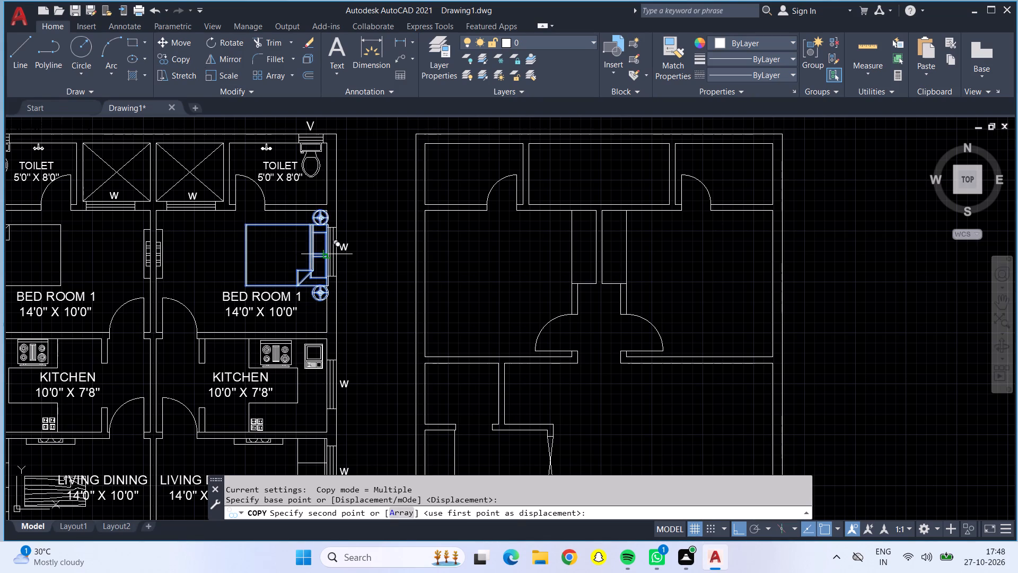
scroll(776, 272, "up", 2)
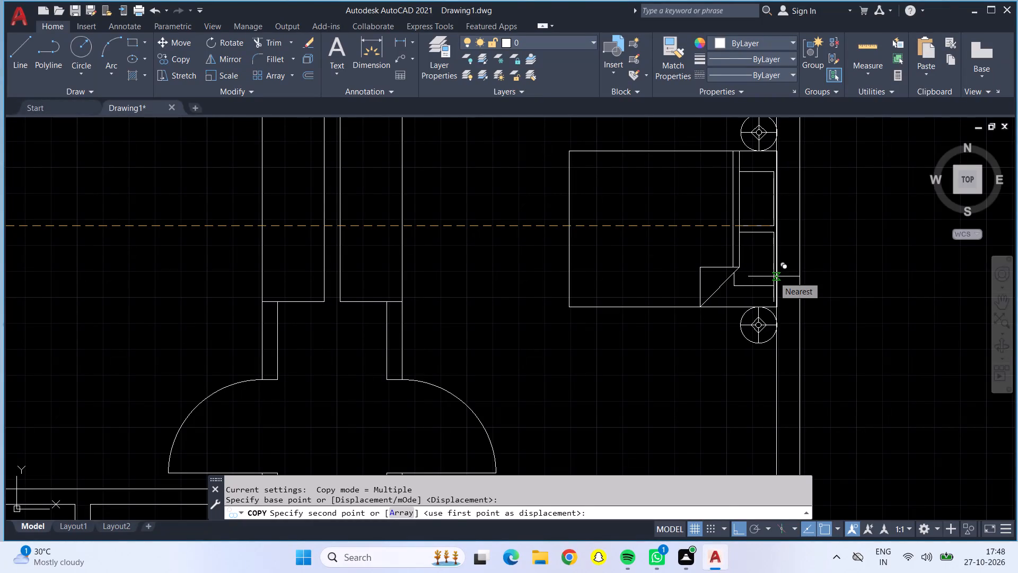
left_click(774, 276)
scroll(699, 276, "down", 2)
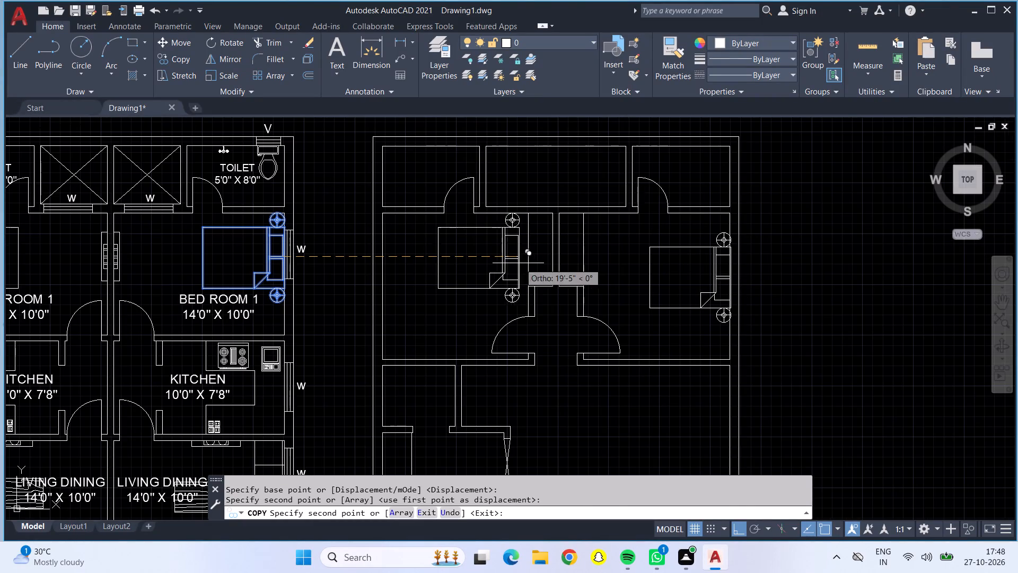
key("Escape")
Move the copied bed and its two side tables flush against the inner face of the right bedroom's outer wall.
middle_click_drag(643, 283, 645, 282)
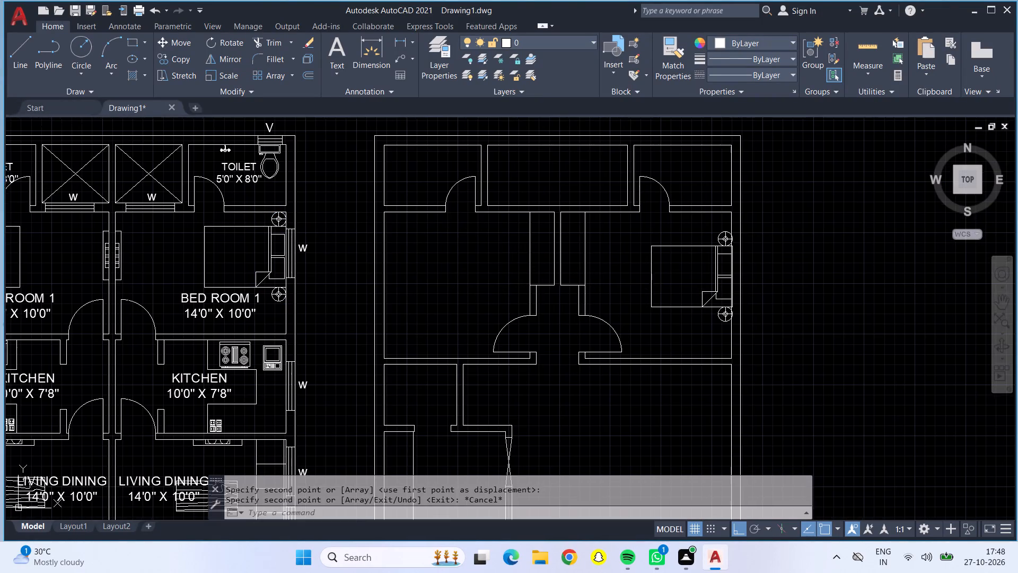
middle_click_drag(645, 282, 327, 303)
scroll(362, 303, "up", 2)
left_click(482, 199)
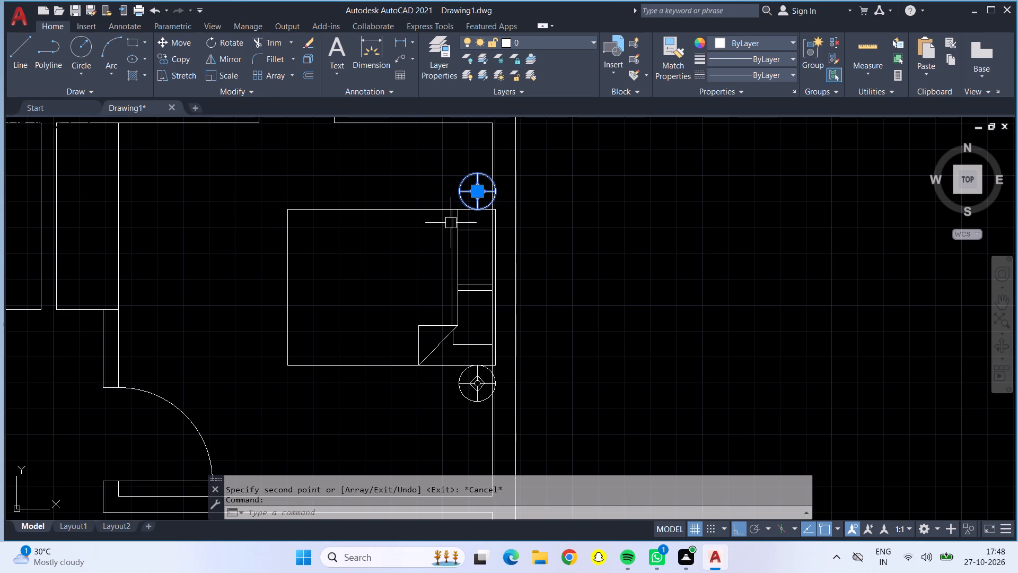
left_click(451, 249)
left_click(472, 399)
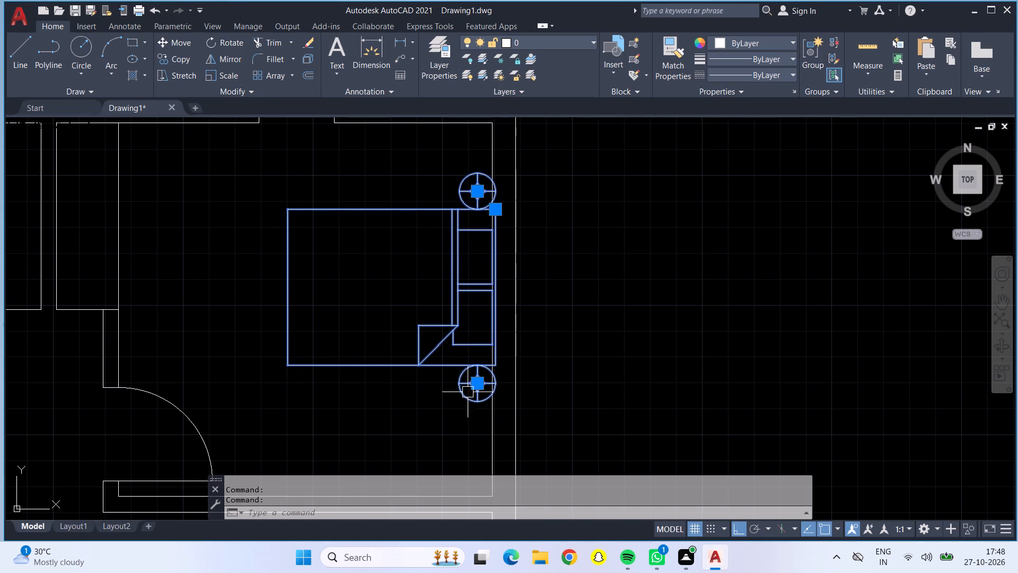
left_click(186, 46)
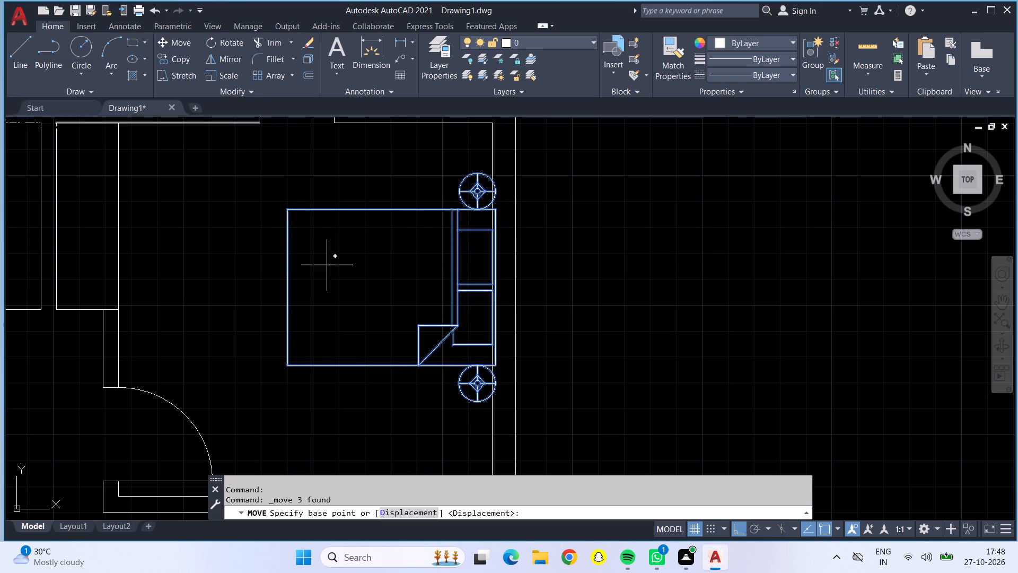
scroll(495, 290, "up", 2)
left_click(497, 289)
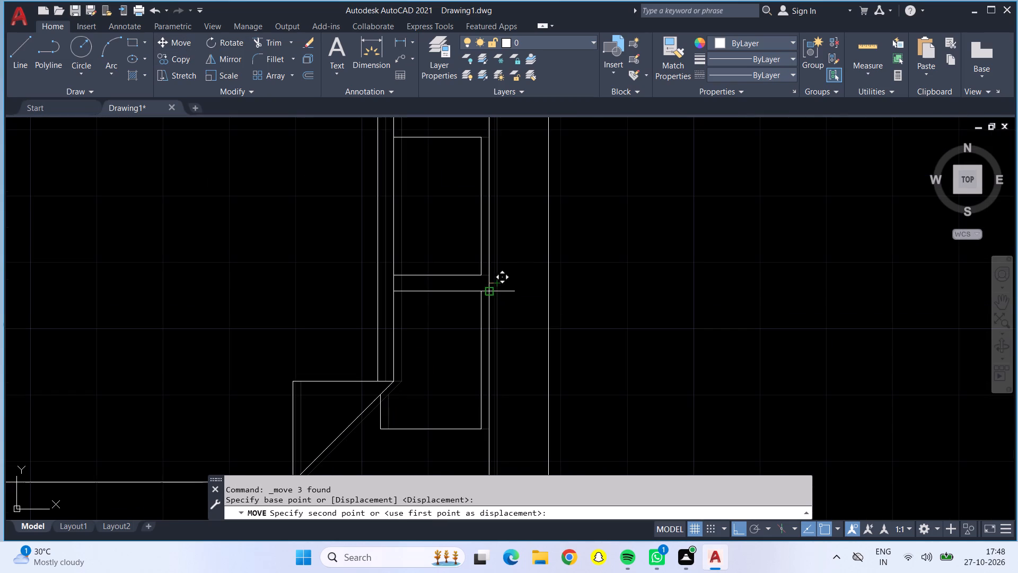
left_click(488, 284)
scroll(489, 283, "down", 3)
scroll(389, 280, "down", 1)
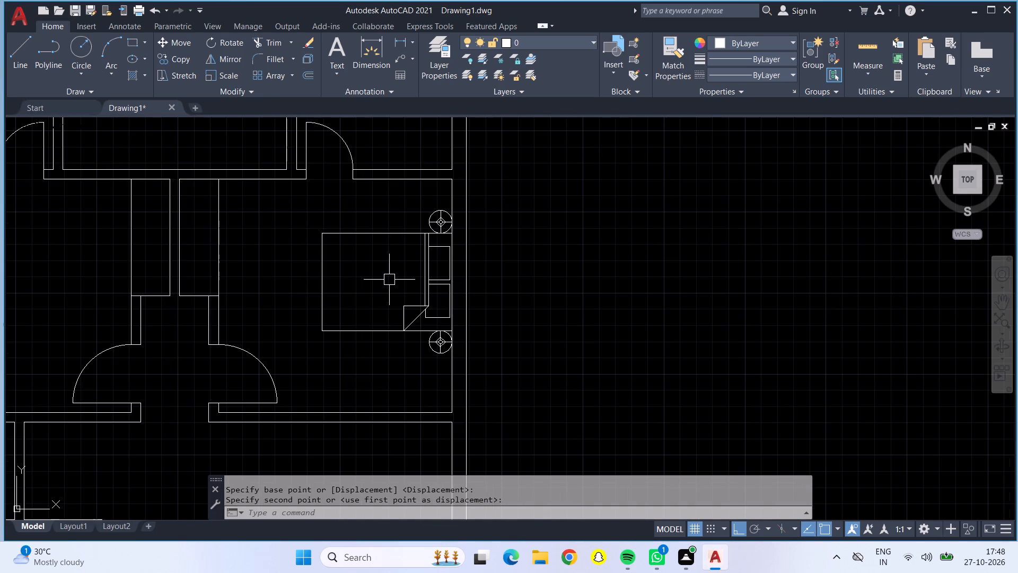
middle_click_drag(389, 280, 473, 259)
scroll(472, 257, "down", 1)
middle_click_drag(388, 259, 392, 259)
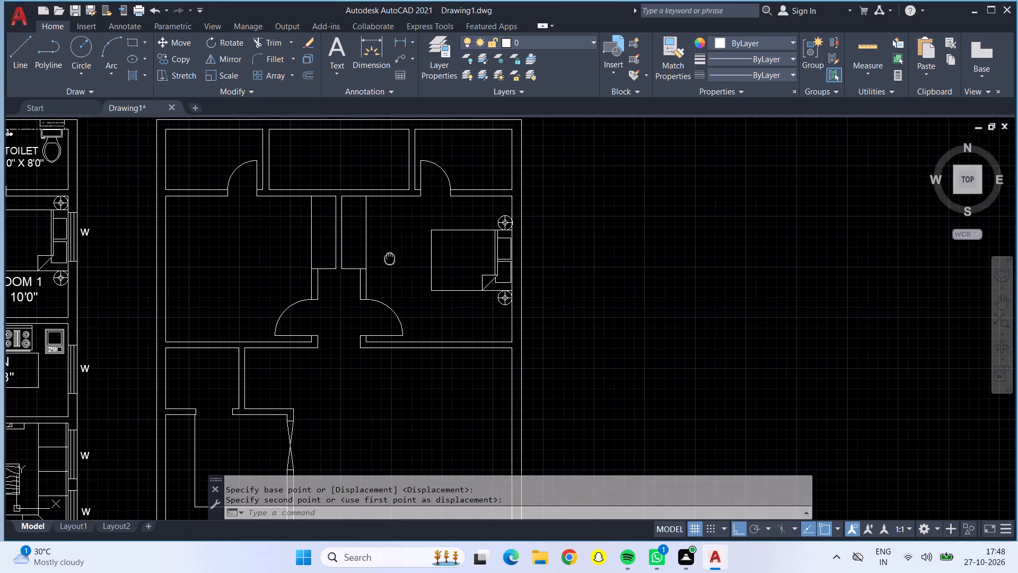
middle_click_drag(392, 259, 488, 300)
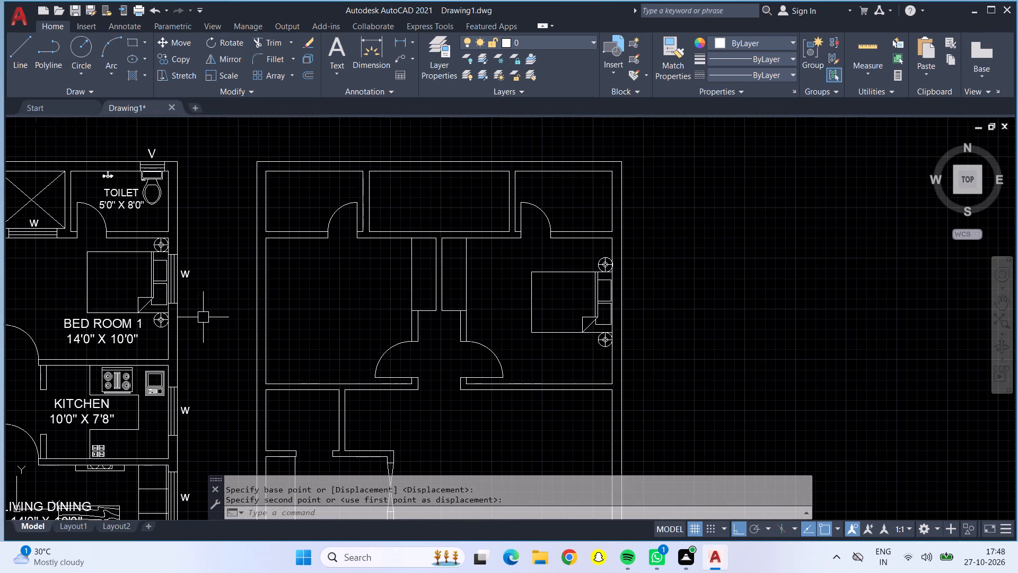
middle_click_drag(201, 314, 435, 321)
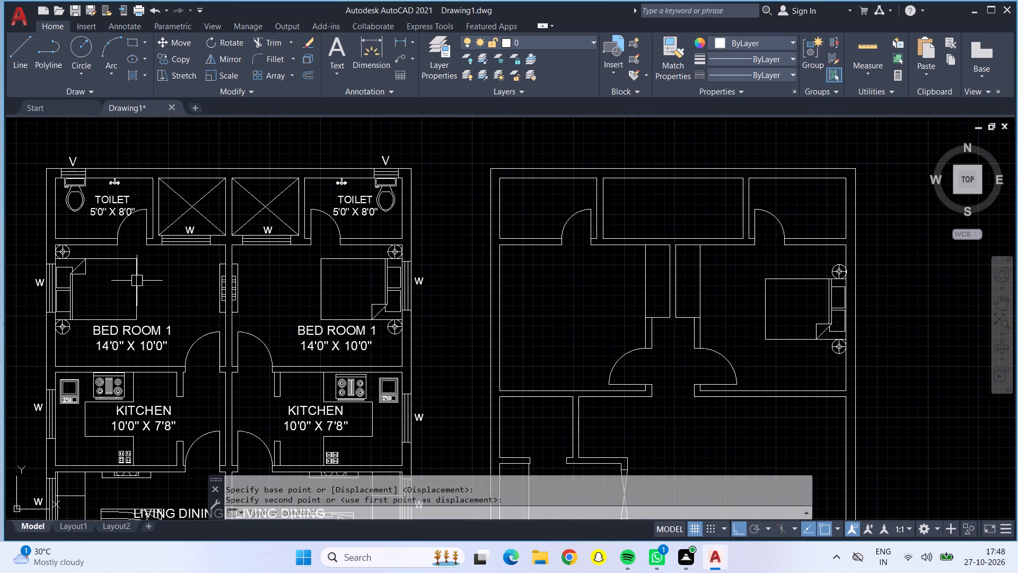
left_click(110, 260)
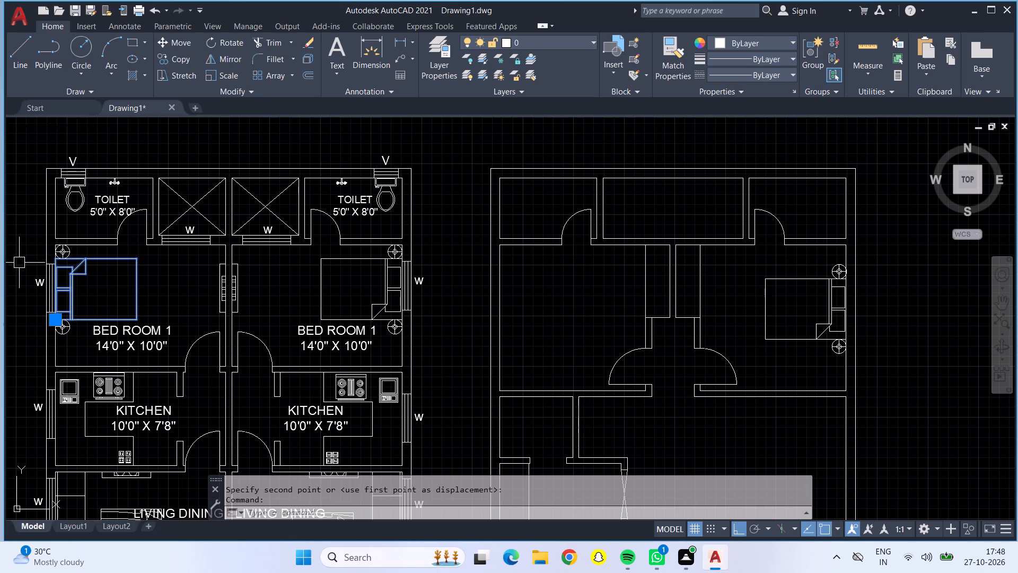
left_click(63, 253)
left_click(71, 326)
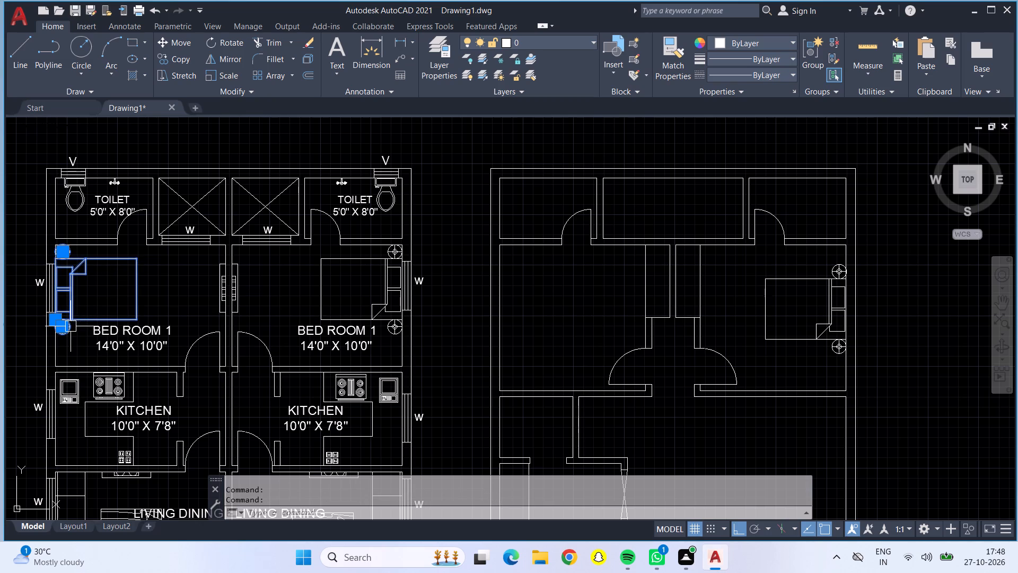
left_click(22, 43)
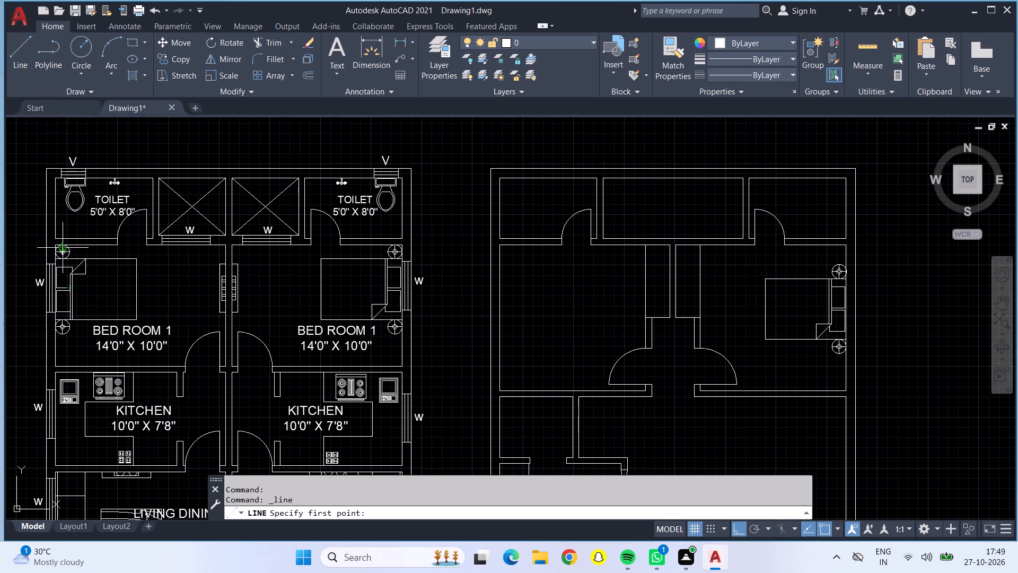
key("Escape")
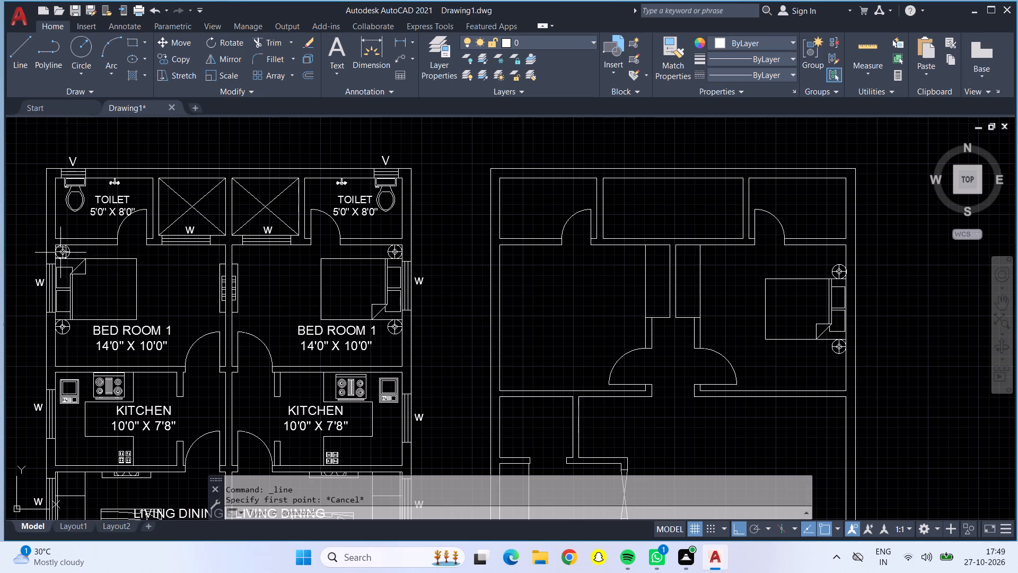
Copy the bed and two round side tables from the first plan's left BED ROOM 1 to the second plan's left bedroom, against its outer wall.
left_click(60, 253)
left_click(68, 279)
left_click(60, 332)
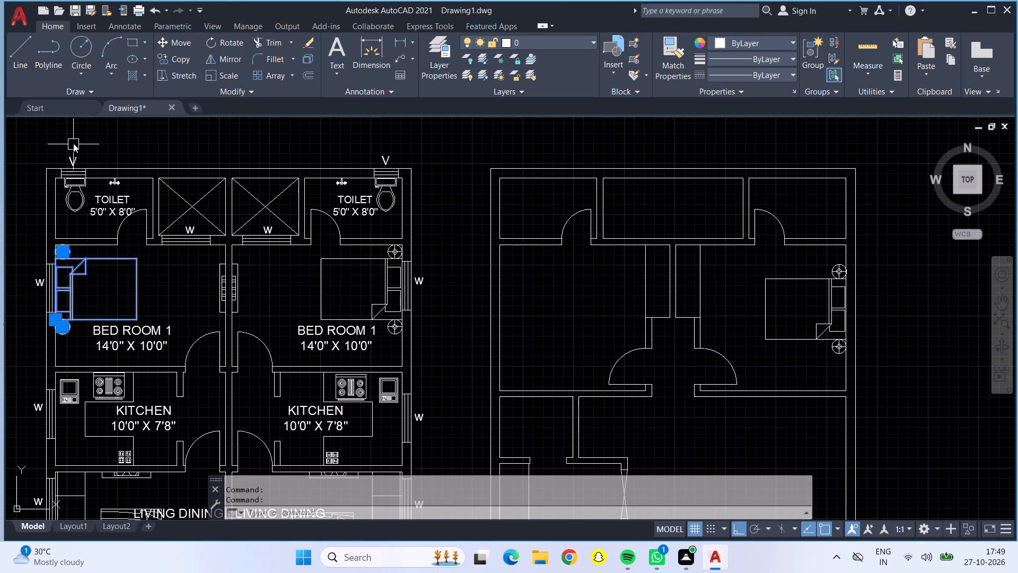
left_click(178, 53)
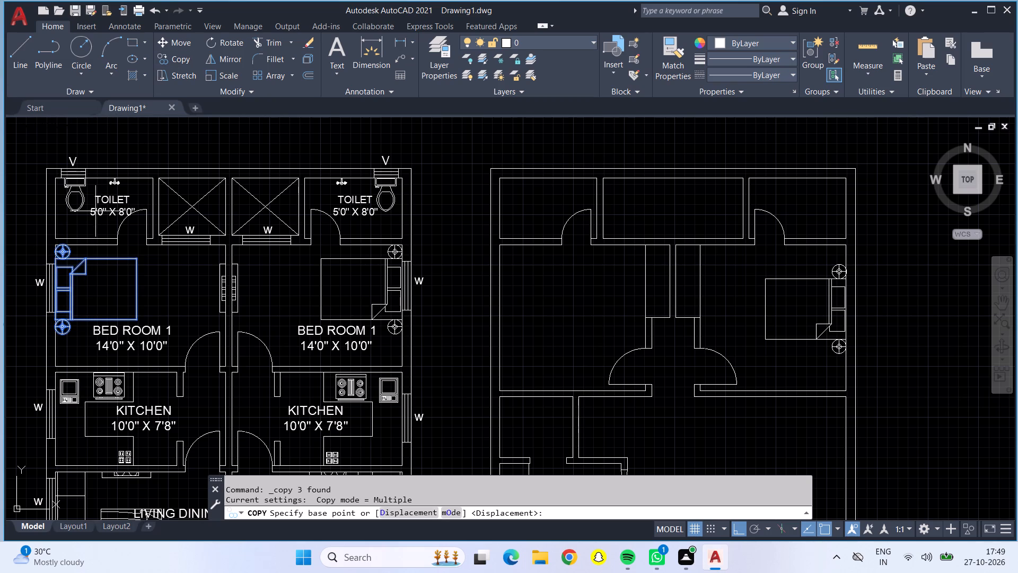
scroll(58, 285, "up", 2)
scroll(54, 283, "down", 1)
scroll(49, 282, "up", 1)
scroll(49, 280, "down", 1)
scroll(49, 280, "up", 1)
scroll(49, 280, "down", 1)
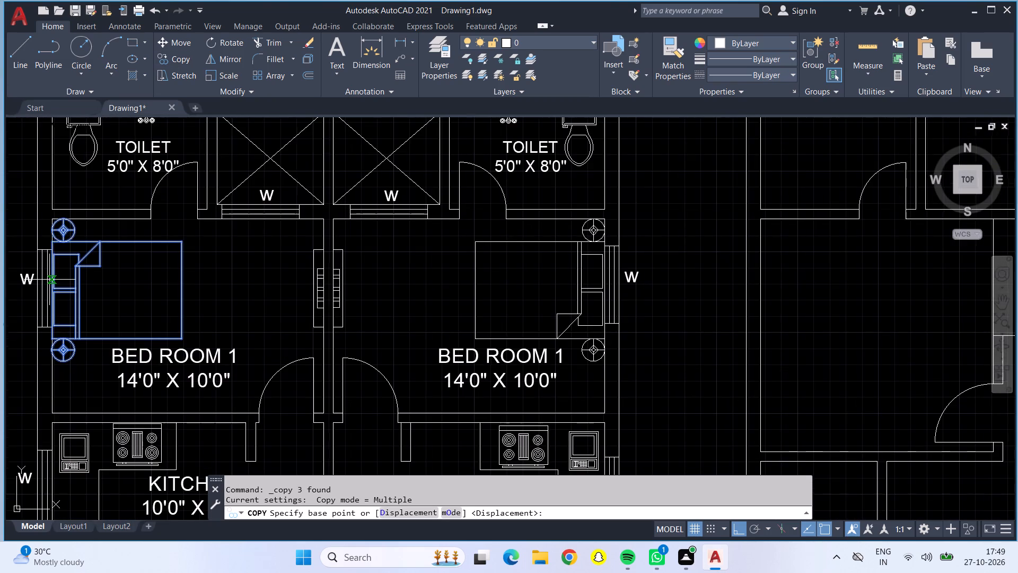
scroll(49, 280, "up", 3)
left_click(59, 296)
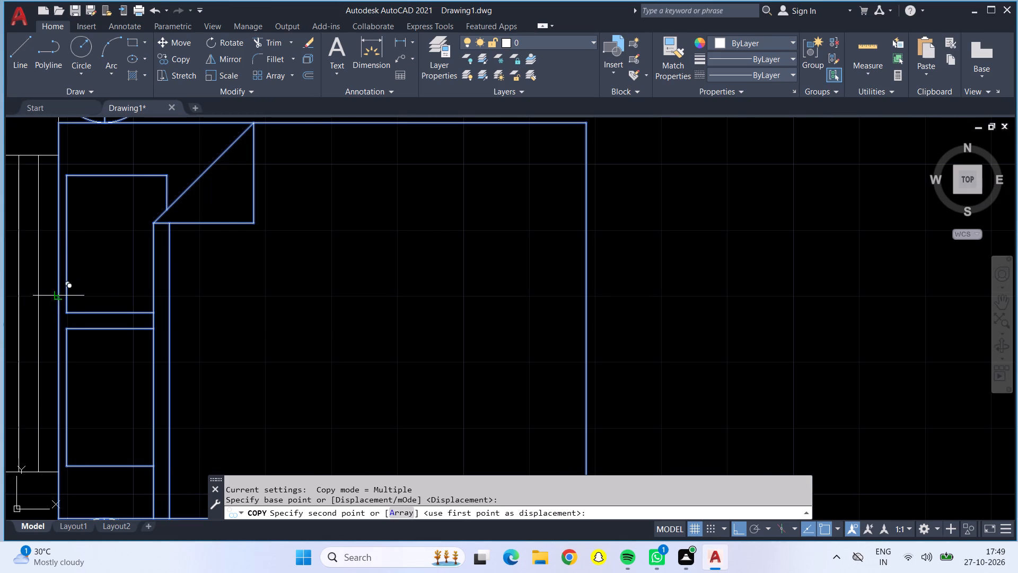
scroll(126, 304, "down", 3)
middle_click_drag(678, 377, 305, 369)
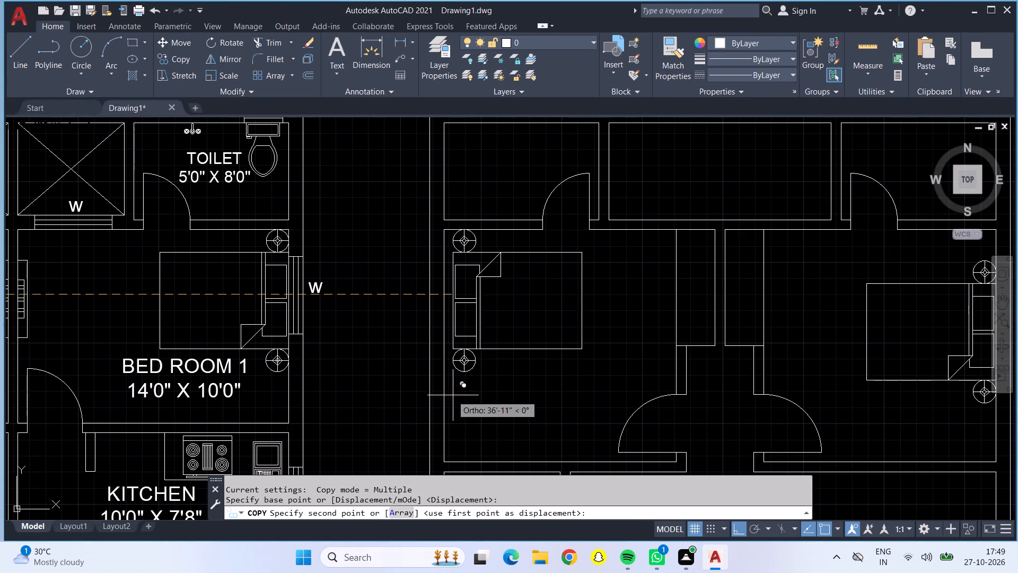
scroll(445, 404, "up", 2)
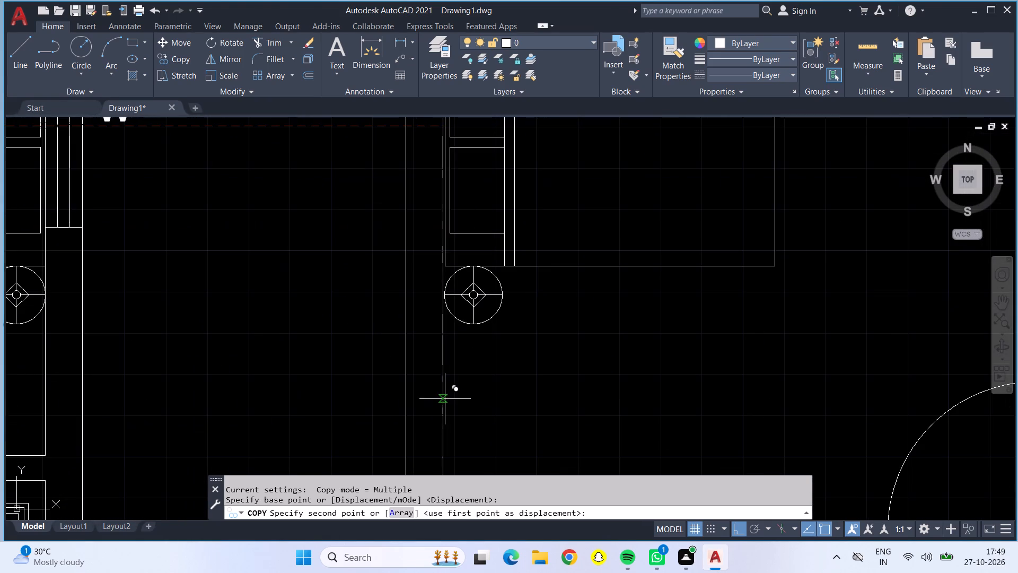
left_click(443, 307)
scroll(443, 313, "down", 1)
scroll(627, 369, "down", 1)
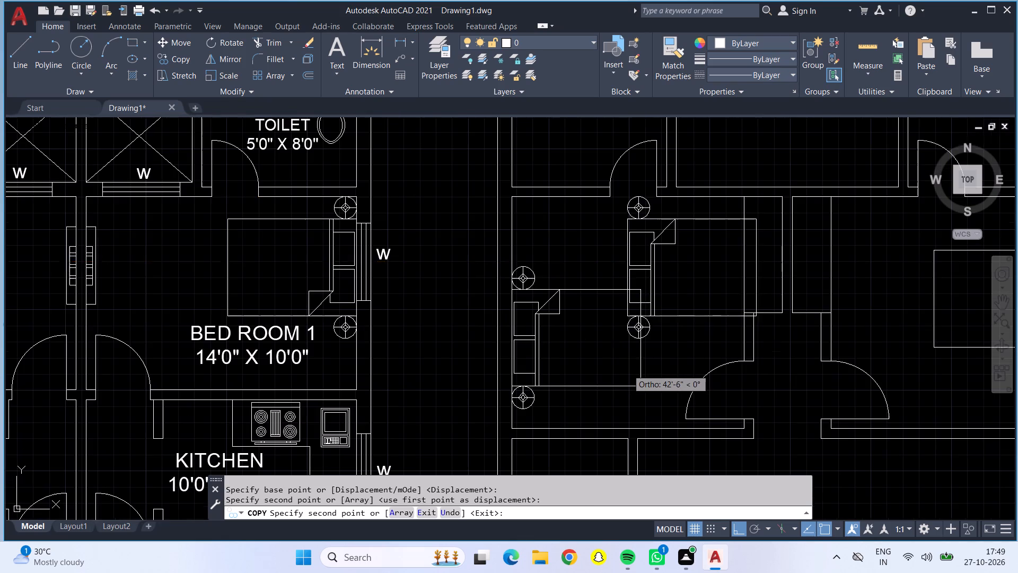
key("Escape")
Move the second plan's left bed and its two round side tables up along the outer wall, nearer the toilet wall.
left_click(538, 285)
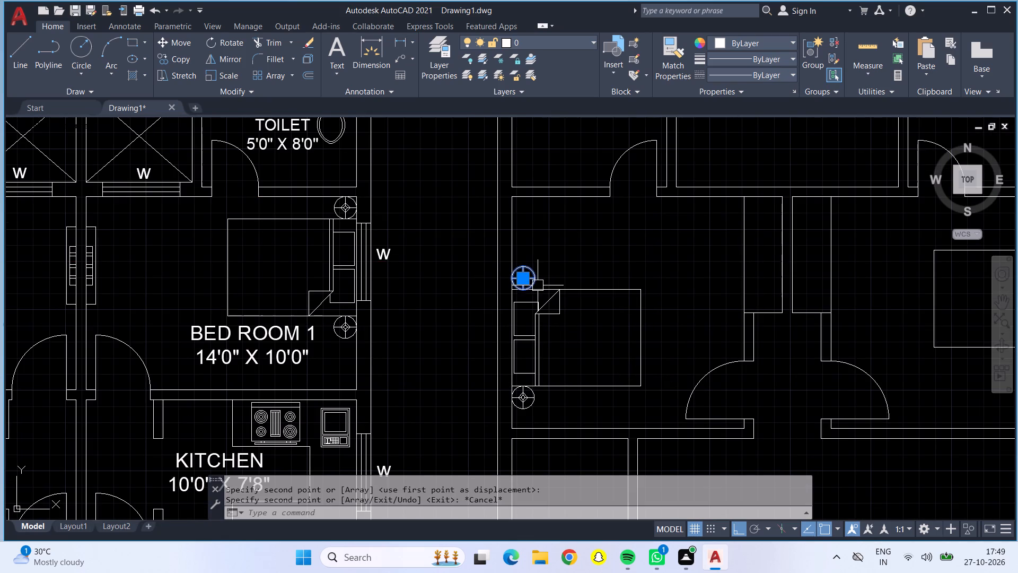
left_click(538, 318)
left_click(523, 411)
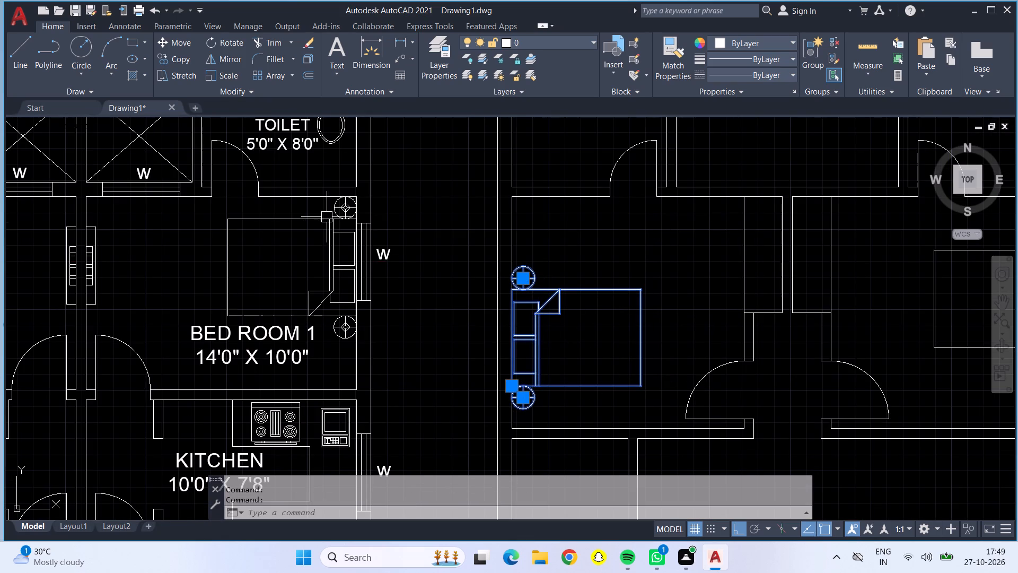
left_click(159, 41)
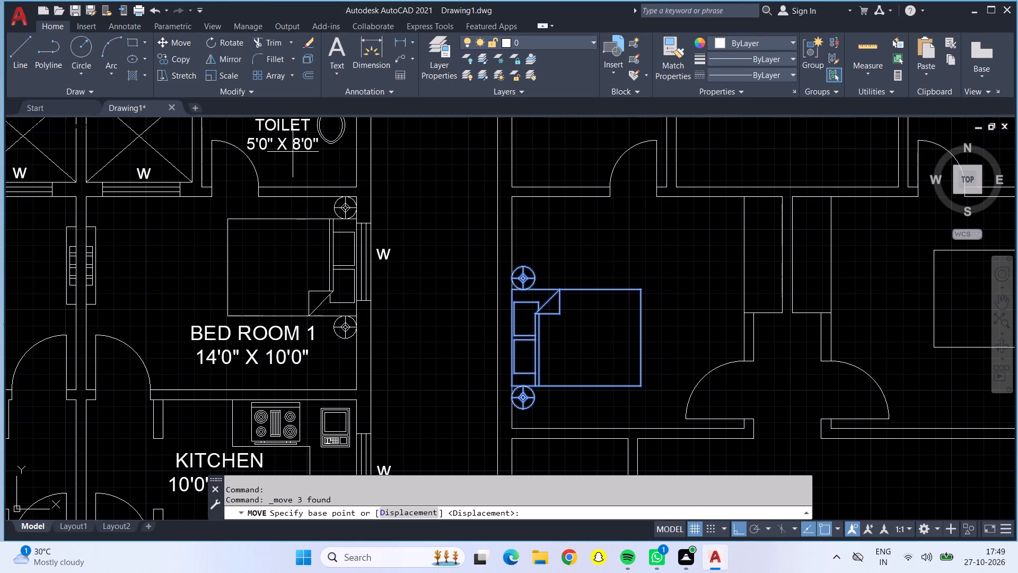
left_click(526, 266)
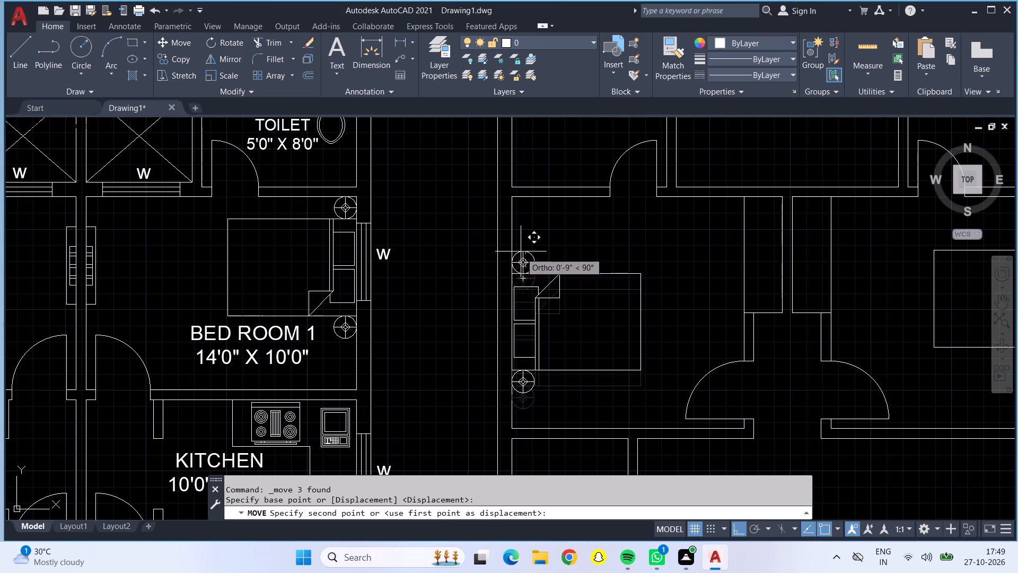
left_click(521, 222)
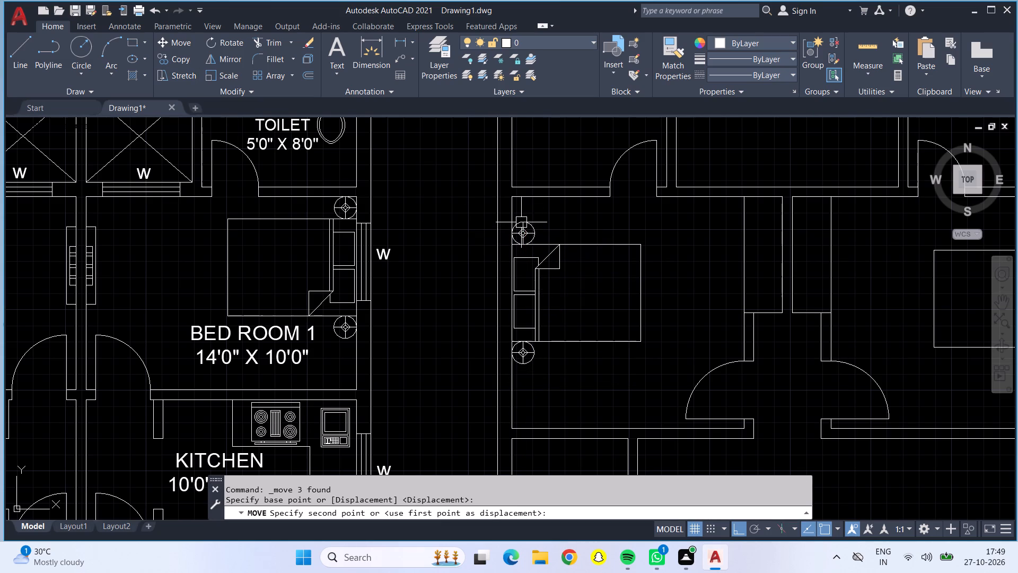
Move the second plan's right bed and its two side tables slightly up along the outer wall, roughly level with the left bed.
scroll(537, 284, "down", 1)
middle_click_drag(559, 290, 454, 267)
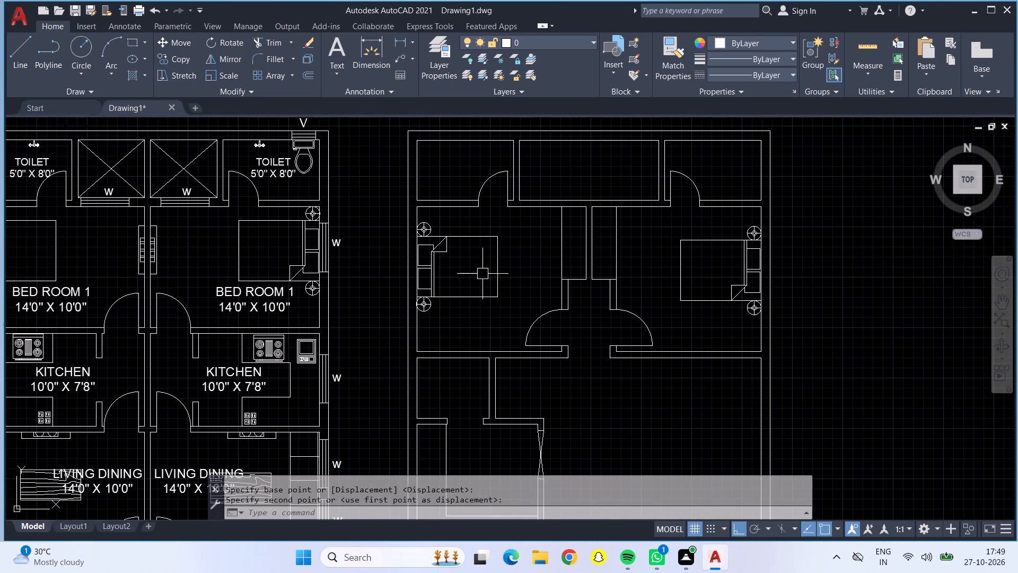
middle_click_drag(654, 274, 467, 267)
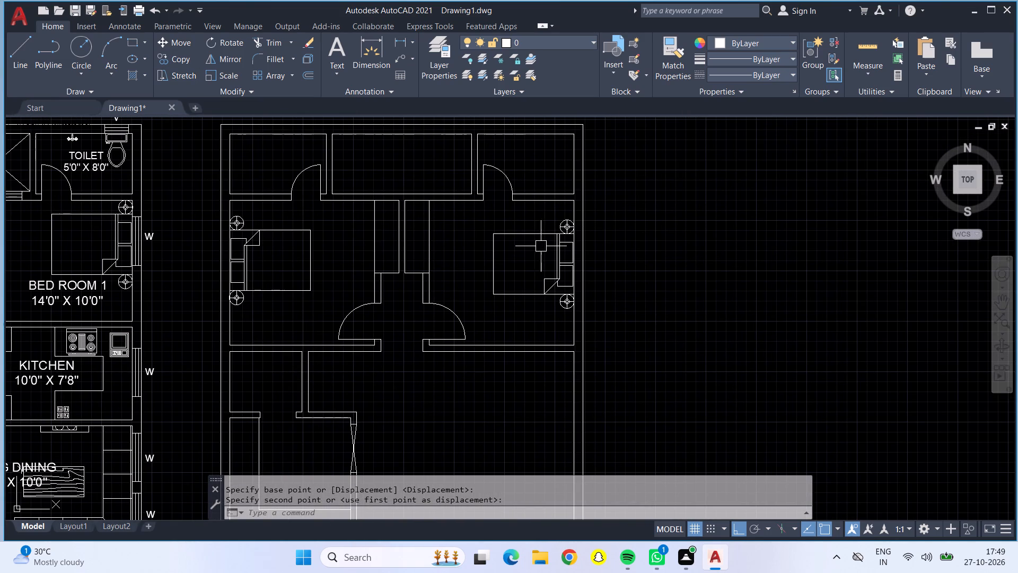
scroll(560, 230, "up", 1)
left_click(569, 228)
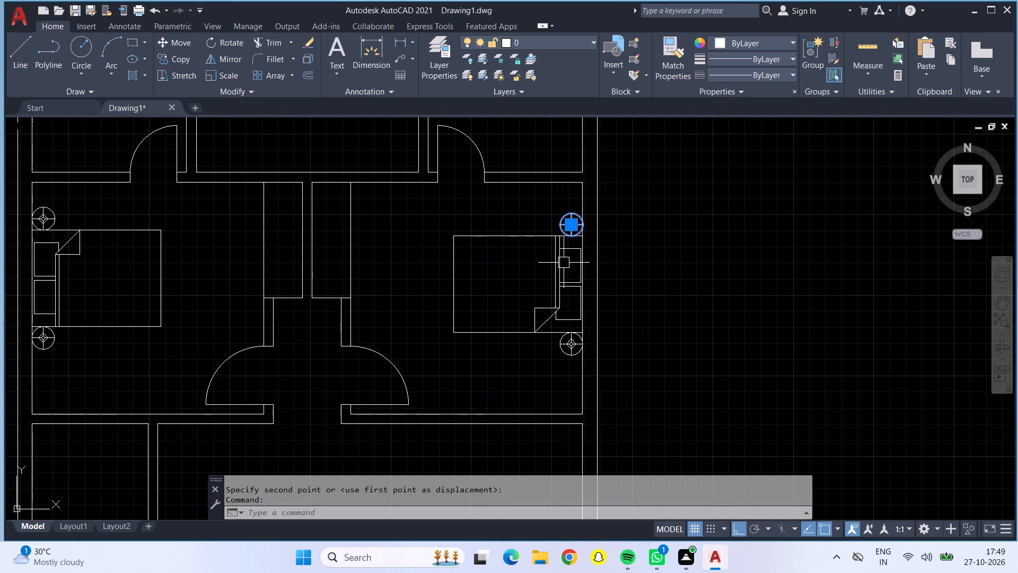
left_click(559, 278)
left_click(567, 346)
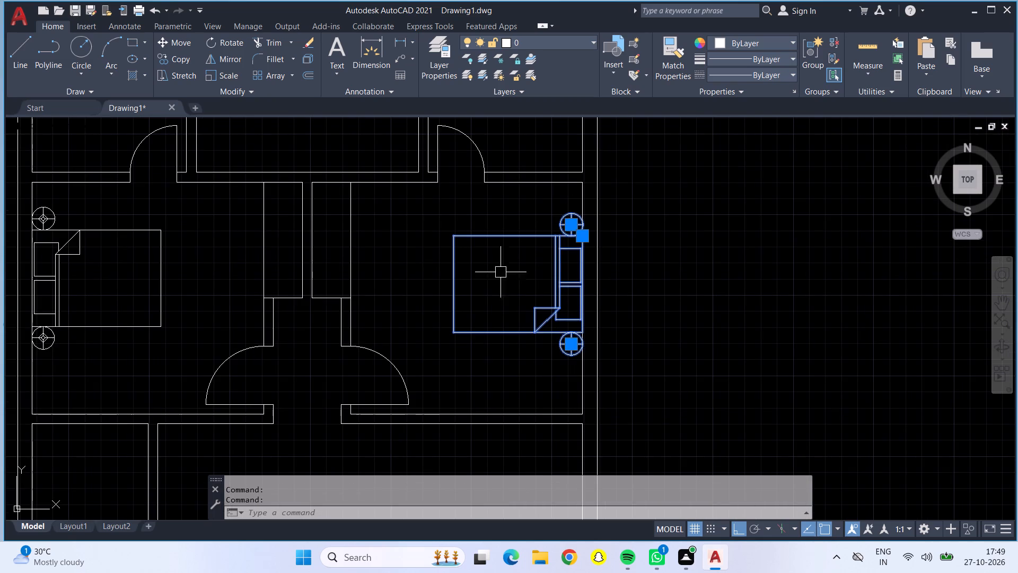
left_click(170, 42)
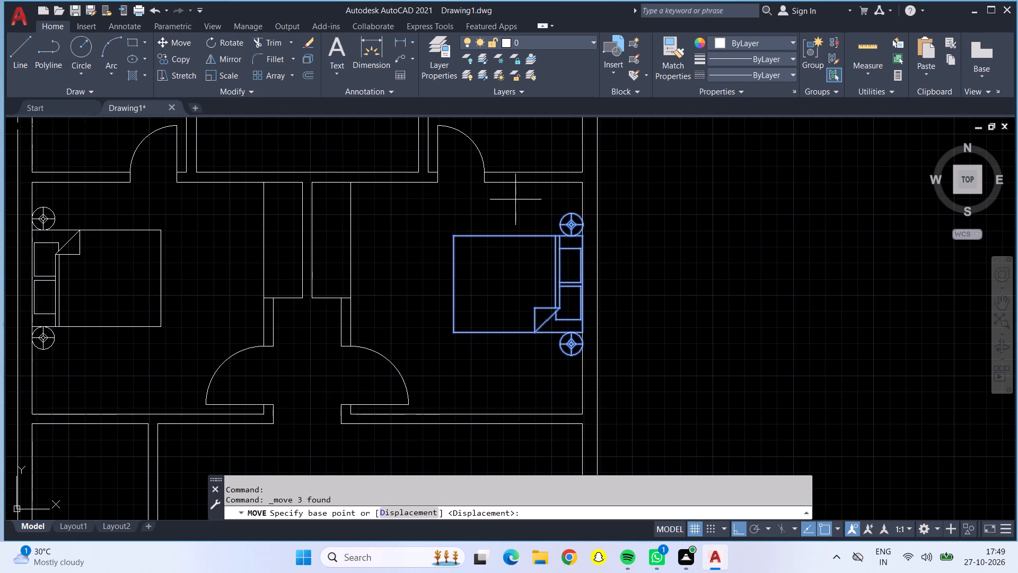
left_click(574, 214)
left_click(574, 204)
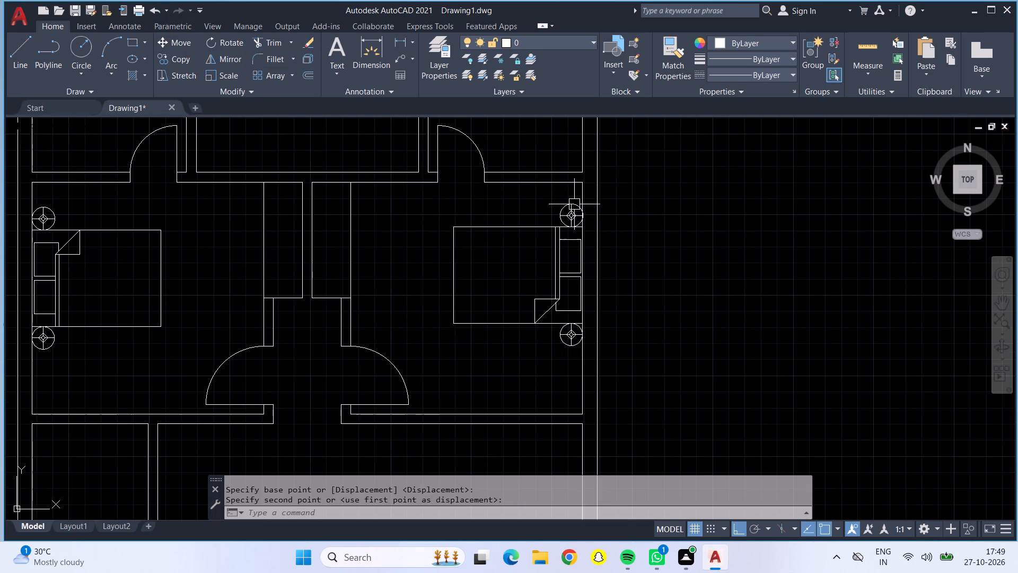
Copy the WC from the first plan's right TOILET to the top wall of the second plan's top left and top right rooms.
scroll(484, 230, "down", 1)
scroll(356, 263, "down", 1)
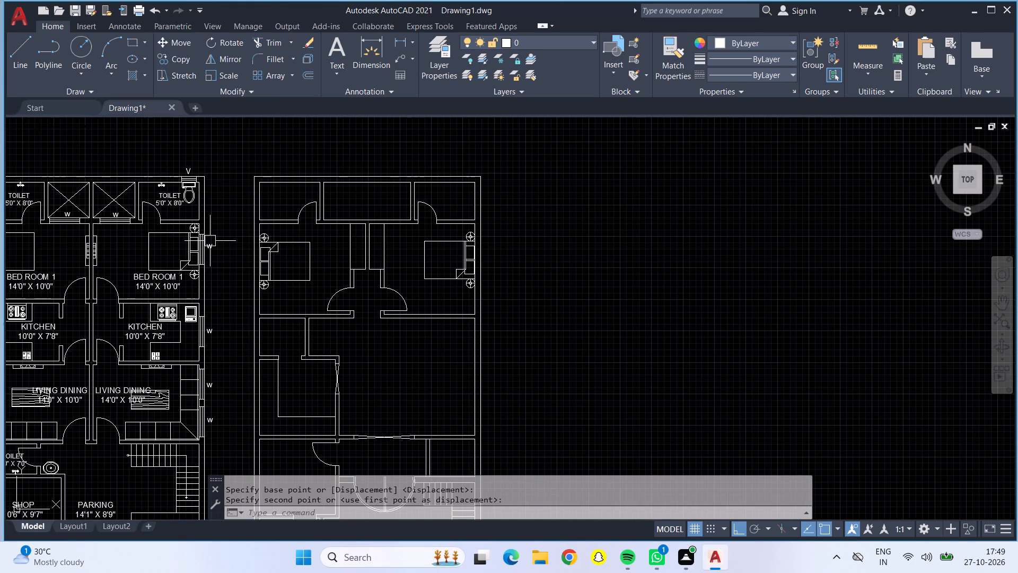
scroll(188, 193, "up", 2)
left_click(185, 184)
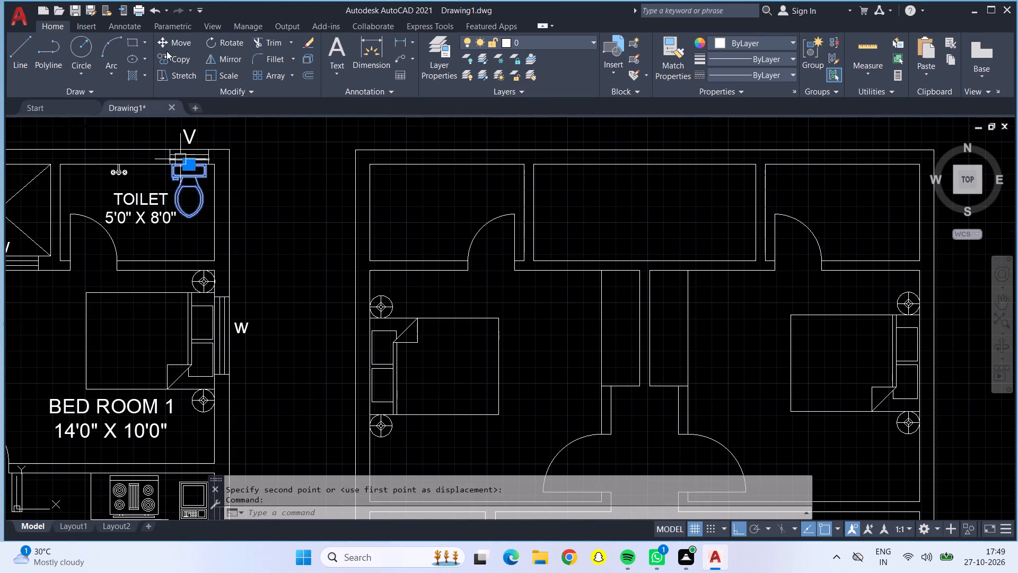
left_click(168, 58)
left_click(189, 168)
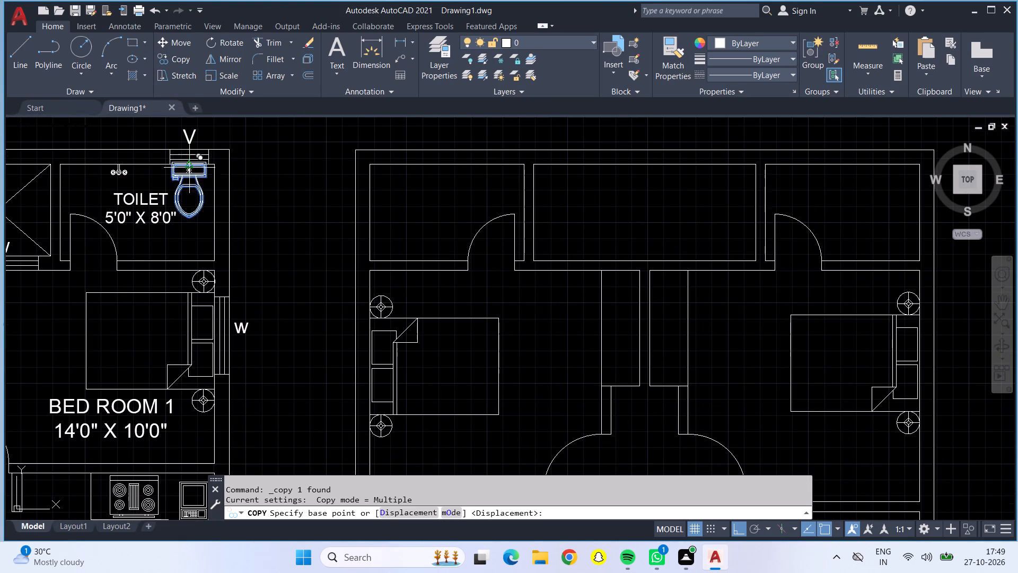
left_click(405, 177)
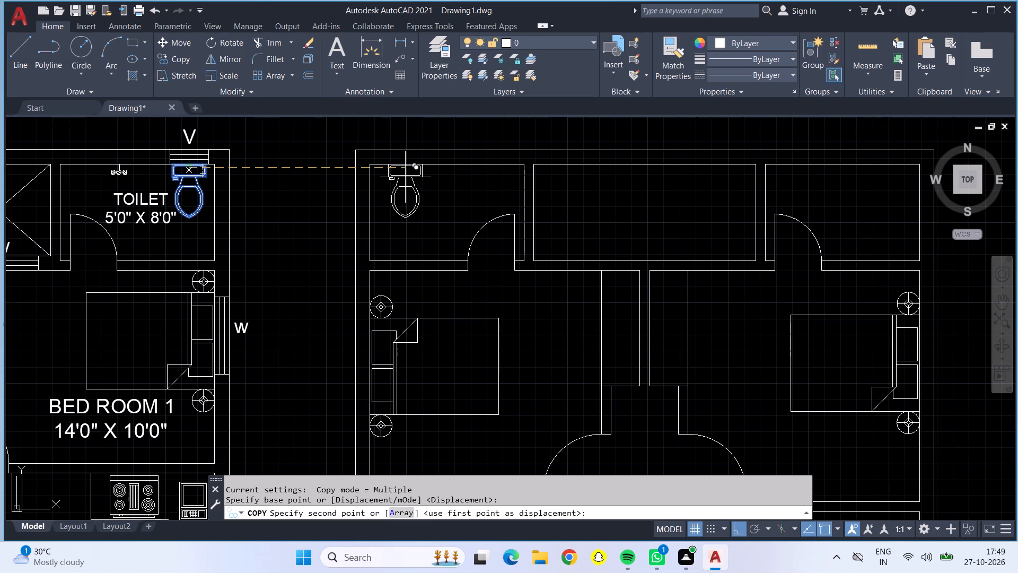
middle_click_drag(591, 213, 399, 200)
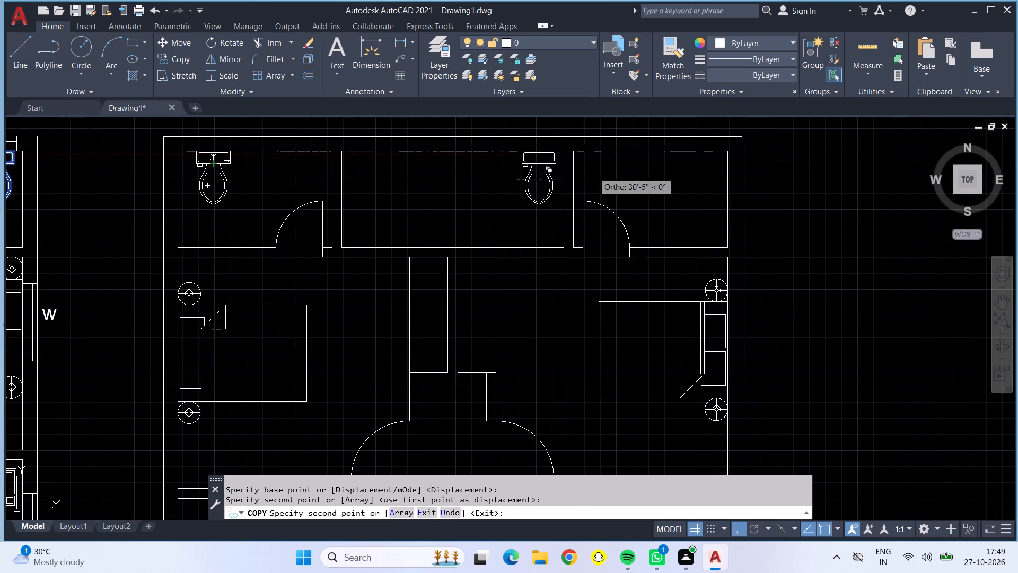
left_click(696, 163)
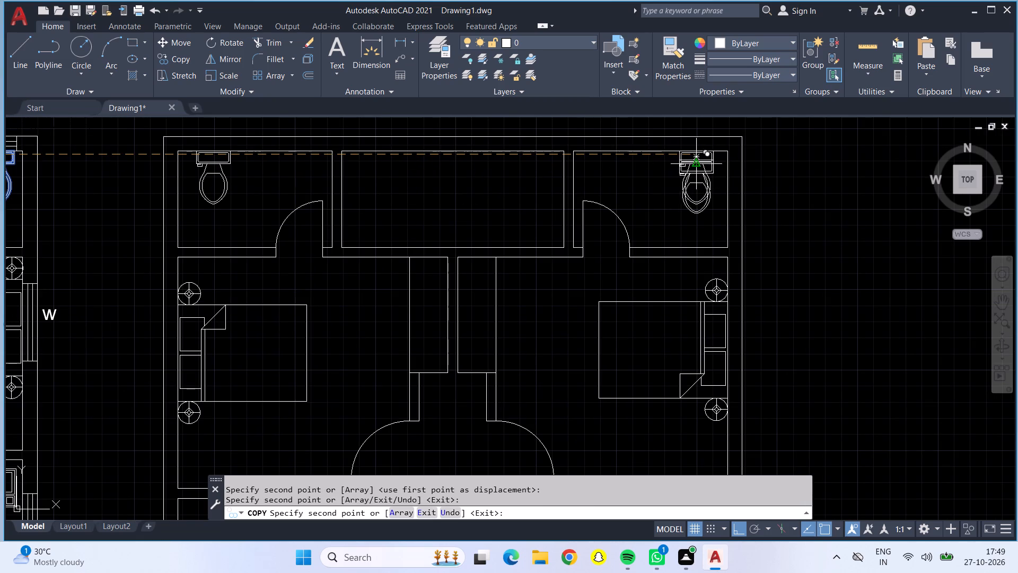
With Ortho off, place another WC copy in the second plan's small bottom left room, against its upper wall near the left corner.
scroll(682, 164, "down", 2)
scroll(678, 169, "up", 1)
scroll(675, 171, "down", 1)
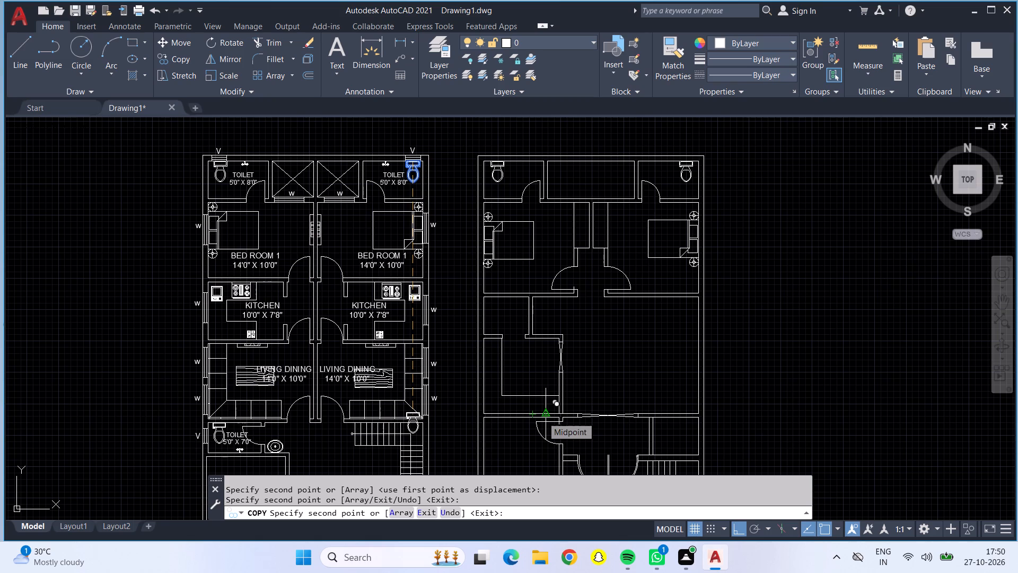
key("F8")
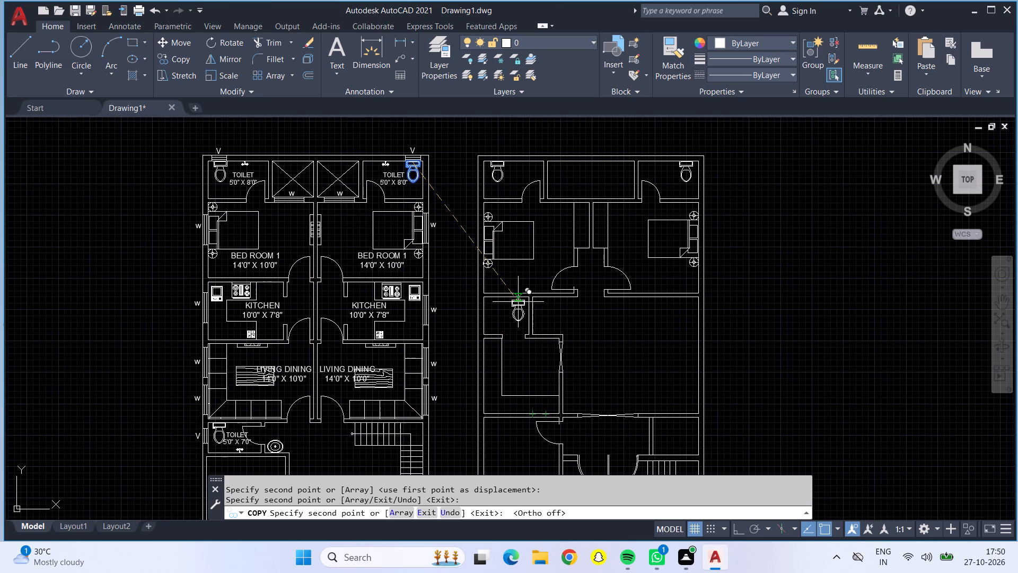
middle_click_drag(501, 461, 513, 328)
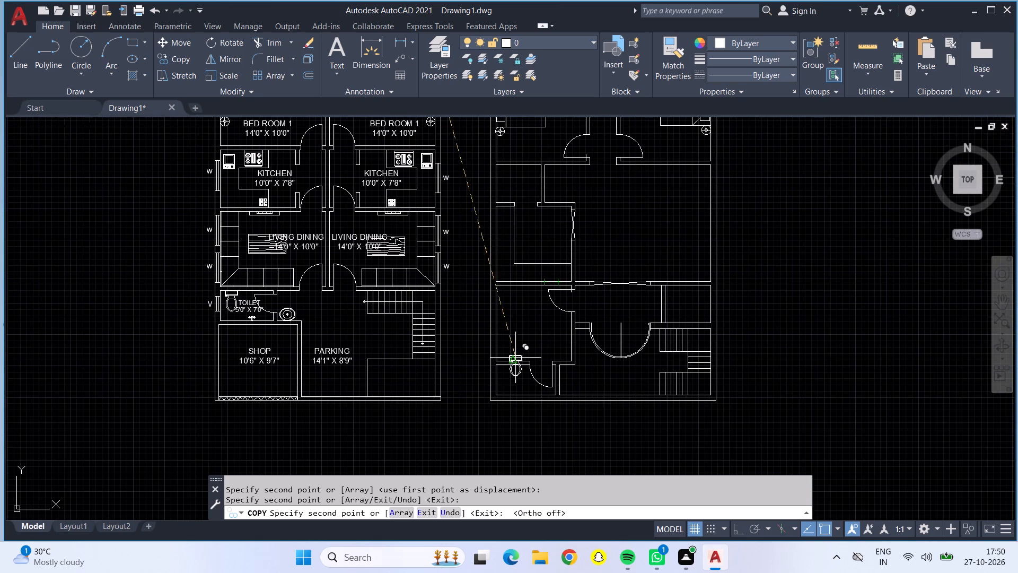
scroll(514, 374, "up", 4)
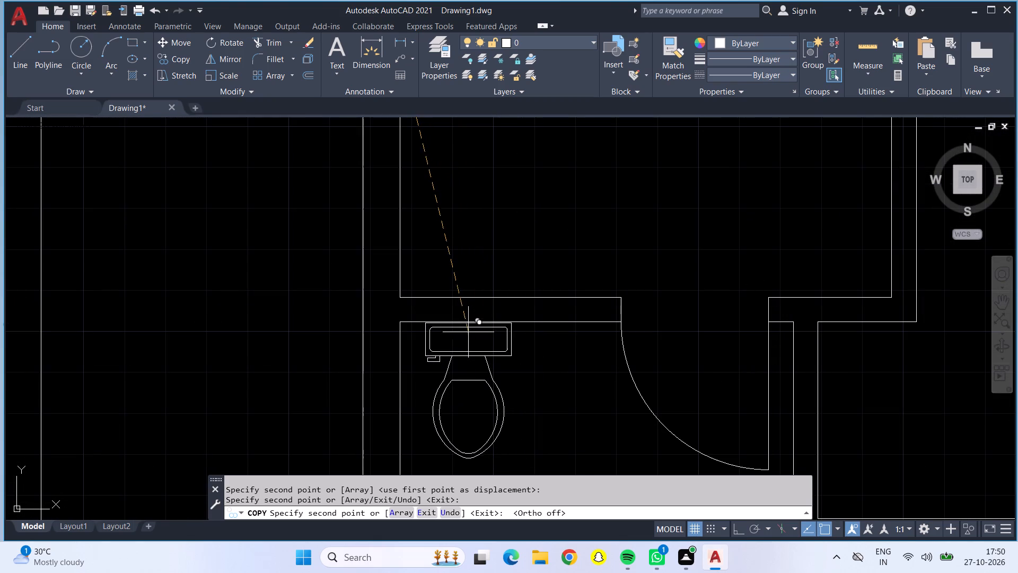
left_click(468, 332)
scroll(468, 333, "down", 2)
scroll(640, 360, "up", 1)
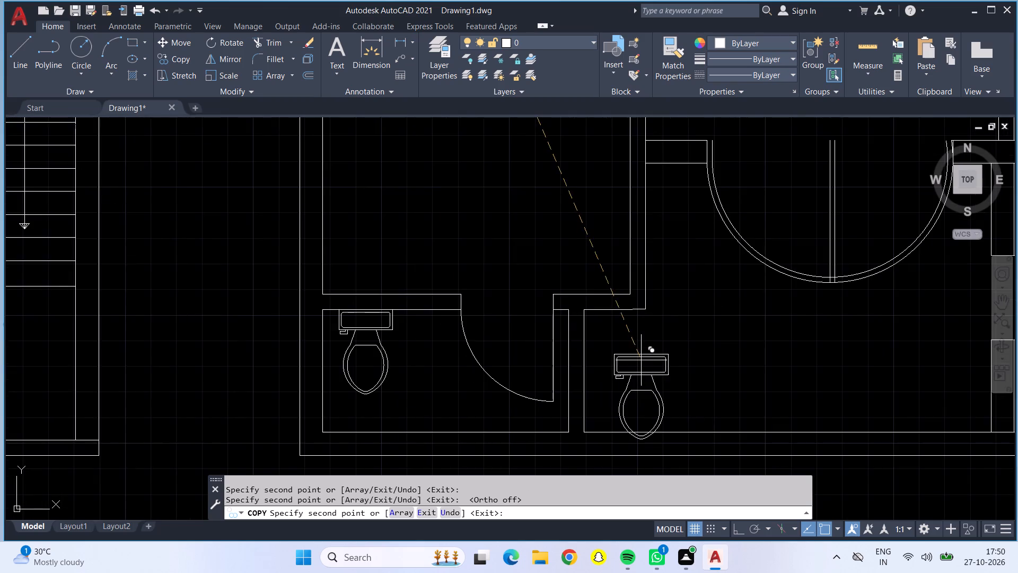
scroll(646, 357, "down", 3)
key("Escape")
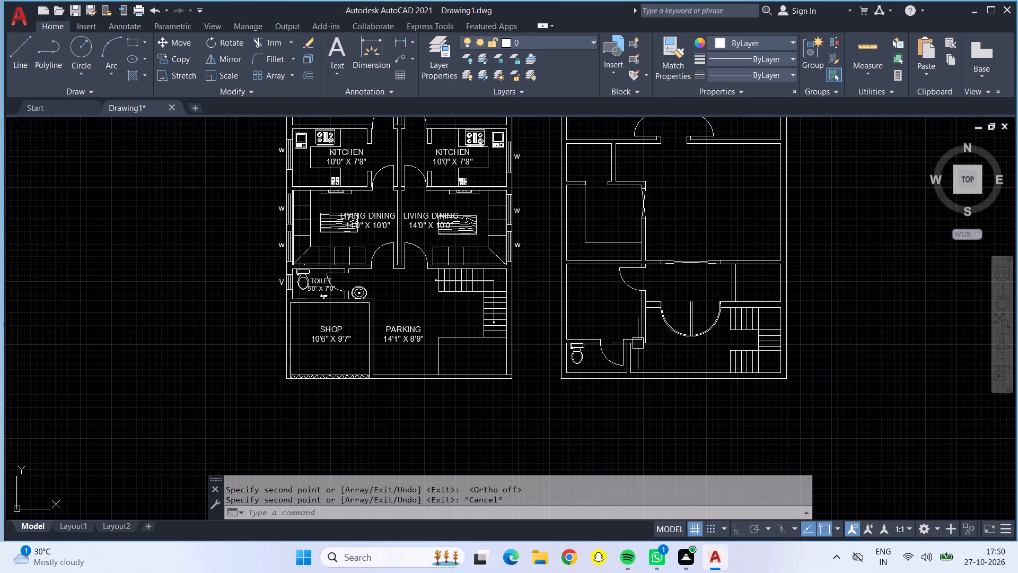
Copy the tap fixture from the first plan's left TOILET to the top wall beside the WC in both upper toilets of the second plan.
middle_click_drag(603, 306, 557, 453)
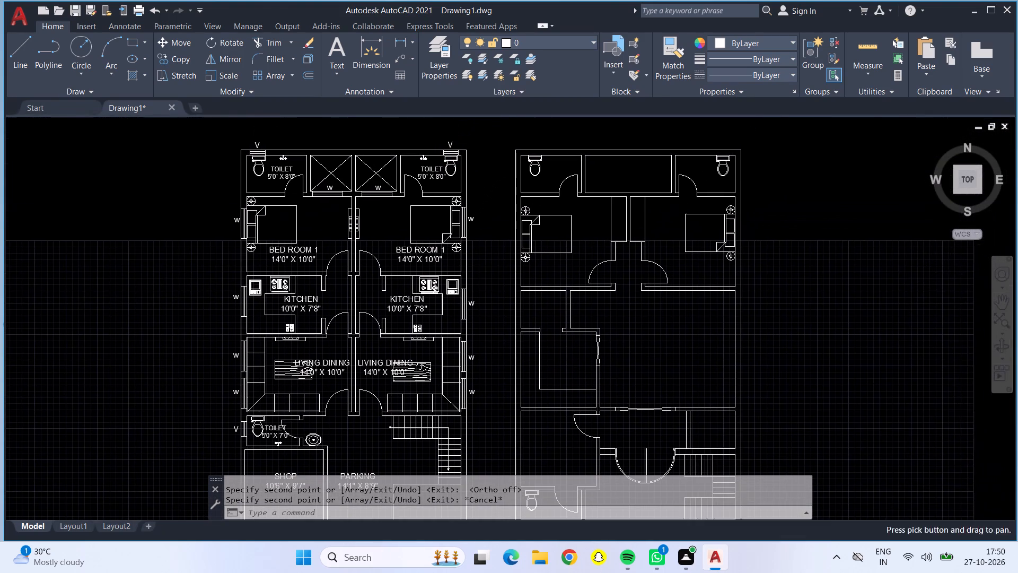
scroll(277, 160, "up", 2)
left_click(291, 161)
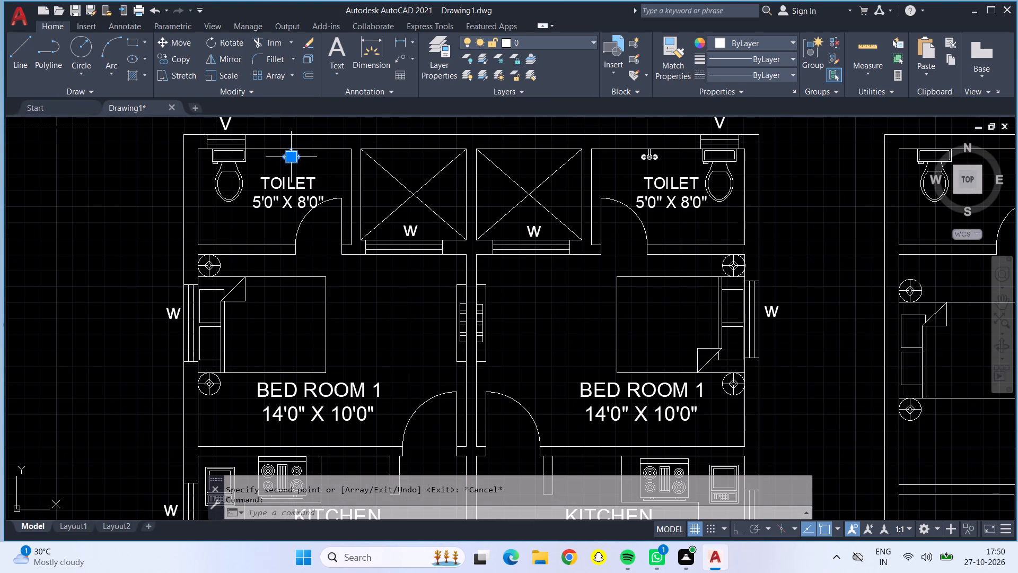
left_click(177, 59)
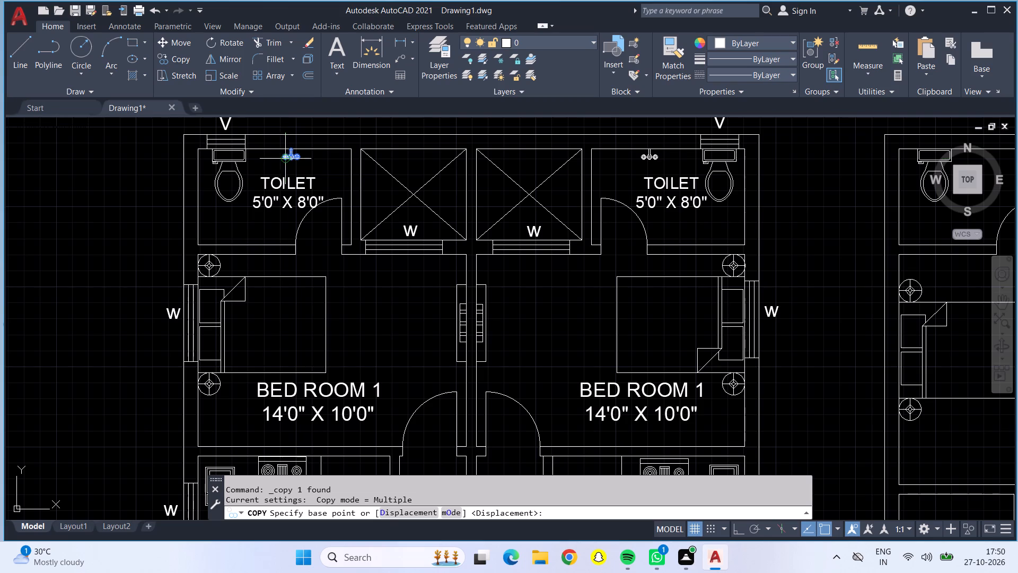
left_click(288, 159)
scroll(352, 185, "down", 3)
scroll(523, 182, "up", 2)
scroll(523, 182, "down", 1)
scroll(523, 182, "up", 1)
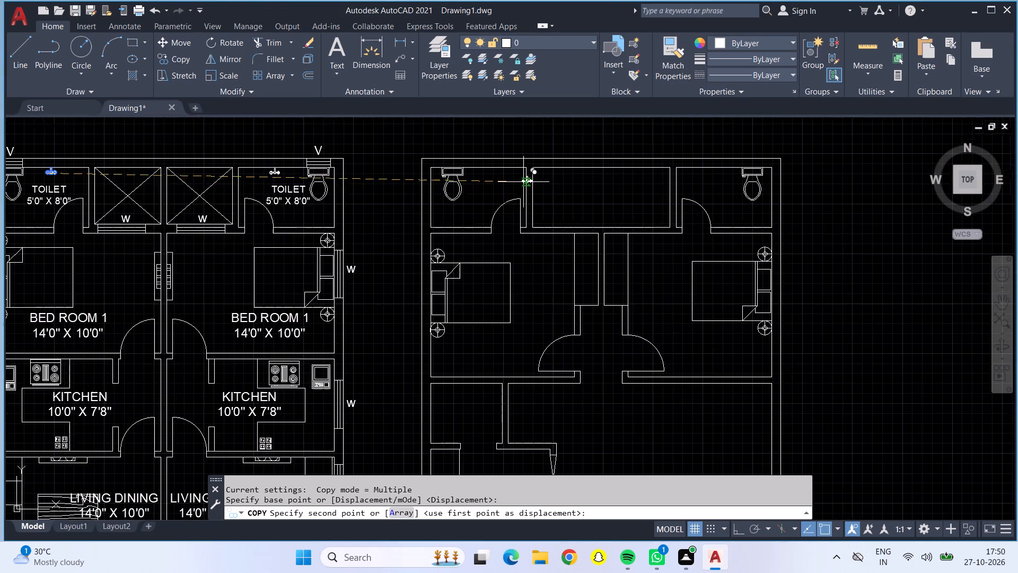
scroll(478, 199, "down", 1)
scroll(478, 199, "up", 1)
scroll(478, 199, "down", 1)
scroll(481, 191, "up", 4)
middle_click_drag(486, 188, 481, 213)
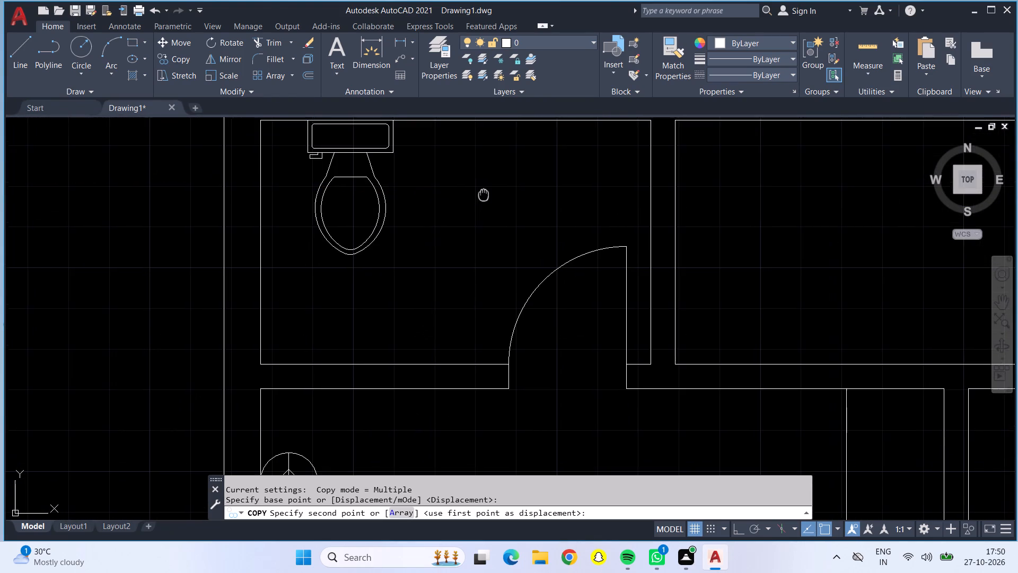
middle_click_drag(481, 213, 464, 343)
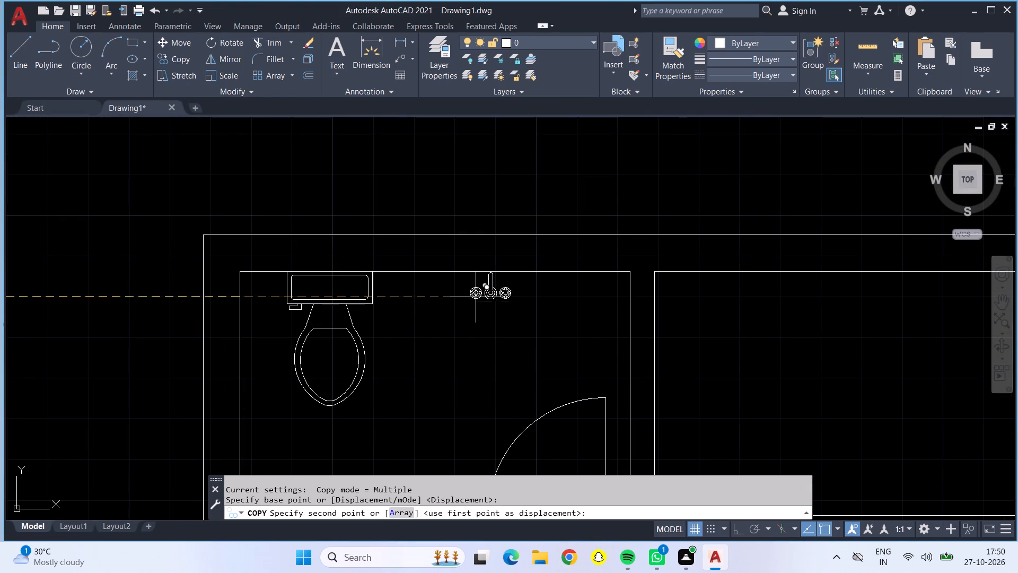
left_click(479, 297)
scroll(479, 297, "down", 2)
middle_click_drag(574, 328, 531, 327)
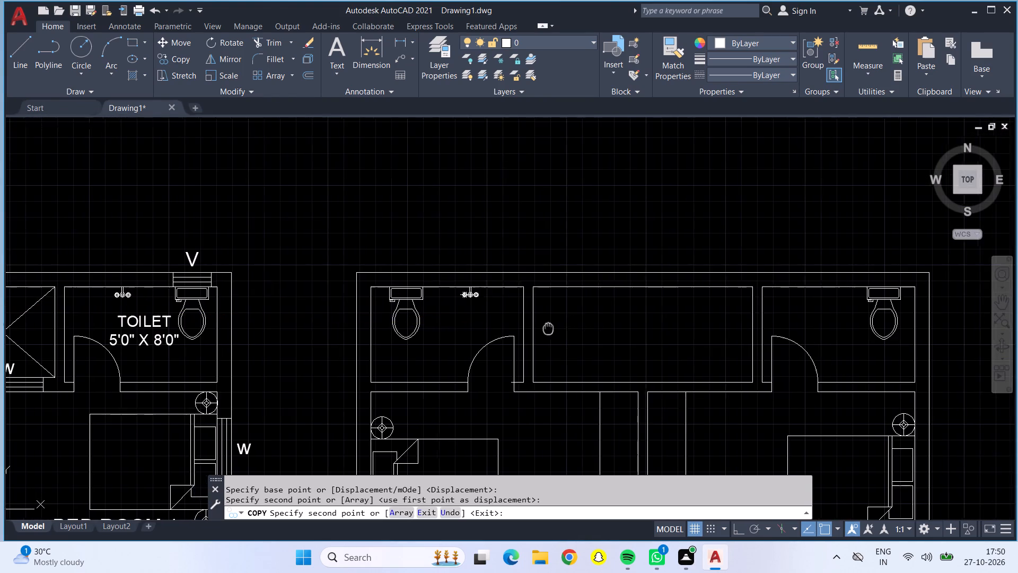
middle_click_drag(531, 327, 353, 325)
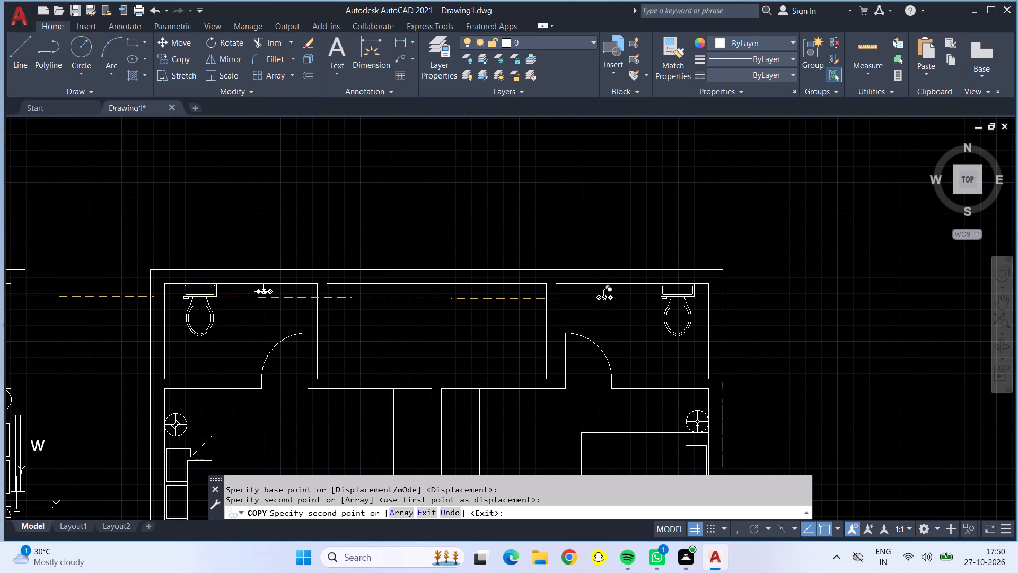
left_click(607, 292)
Place another copy of the tap fixture on the lower wall of the second plan's bottom left toilet.
scroll(603, 300, "down", 3)
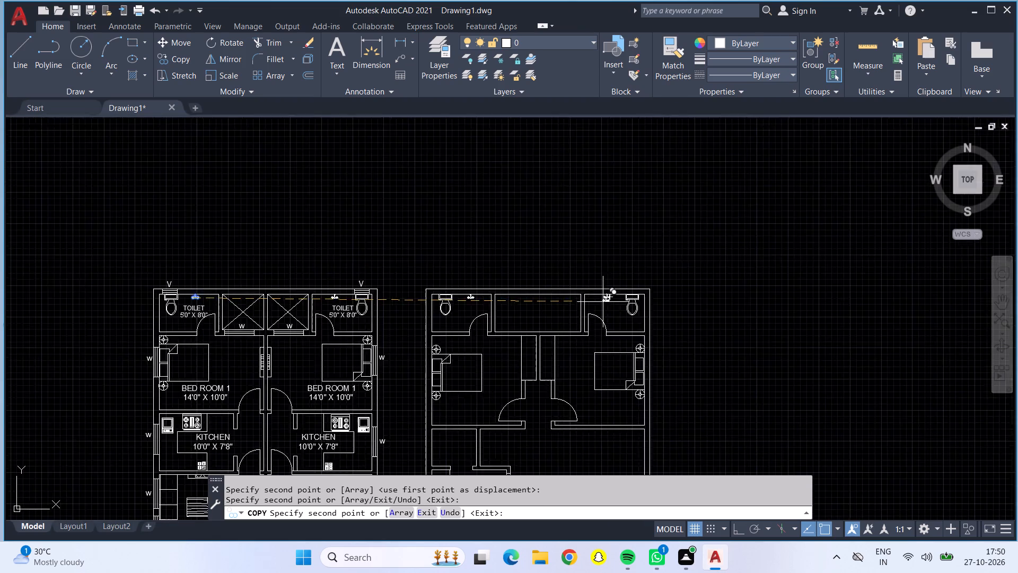
middle_click_drag(513, 441, 479, 257)
scroll(472, 340, "up", 4)
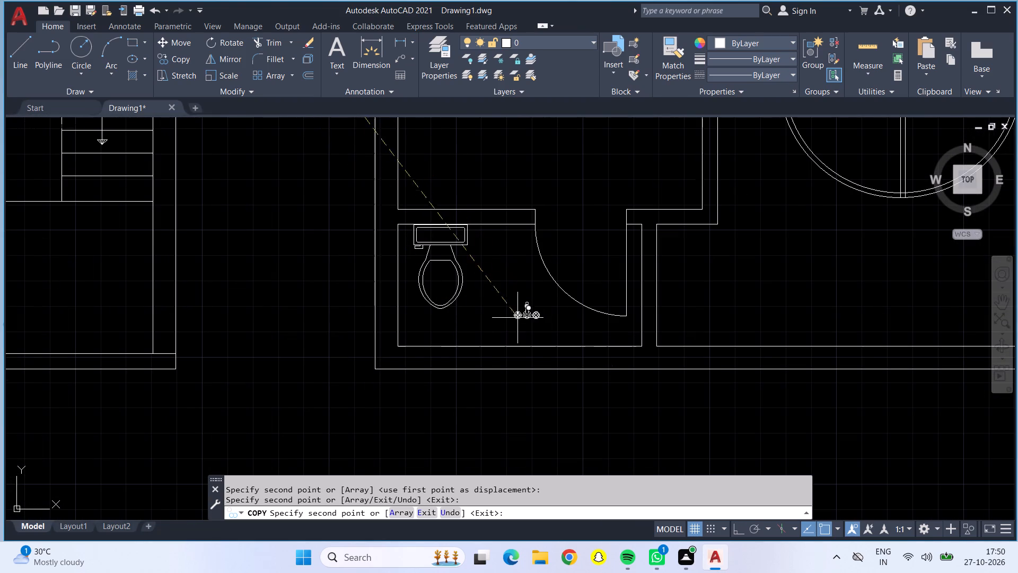
left_click(525, 346)
key("Escape")
scroll(466, 353, "down", 1)
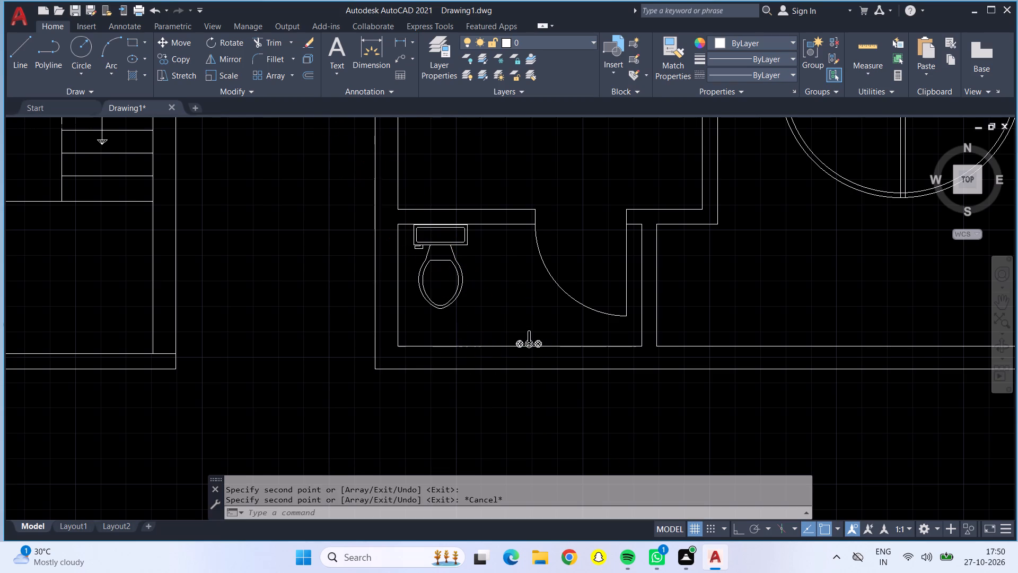
scroll(466, 353, "down", 3)
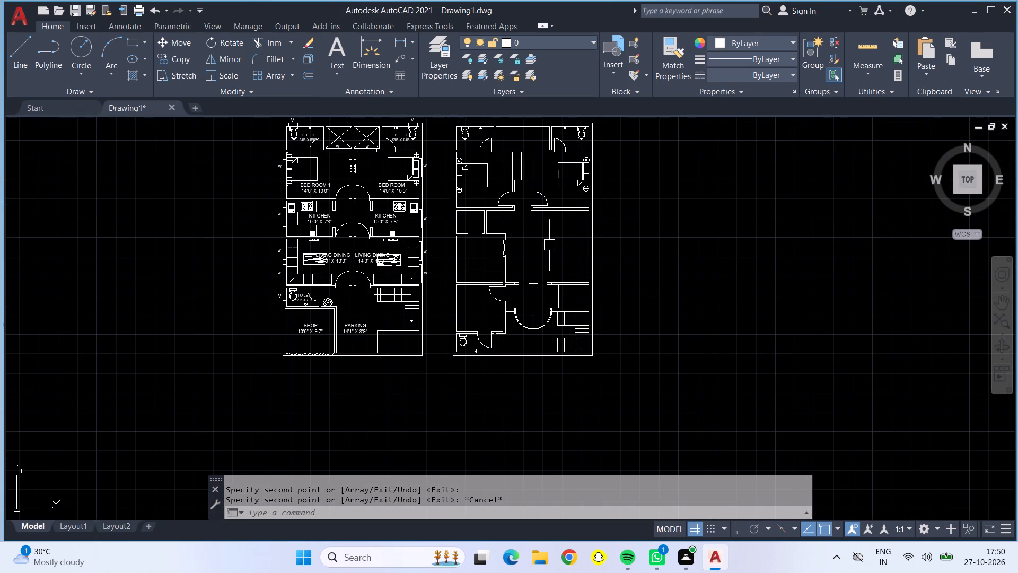
Draw two crossing diagonal lines corner to corner in the rectangular shaft between the second plan's two upper toilets.
middle_click_drag(549, 246, 494, 286)
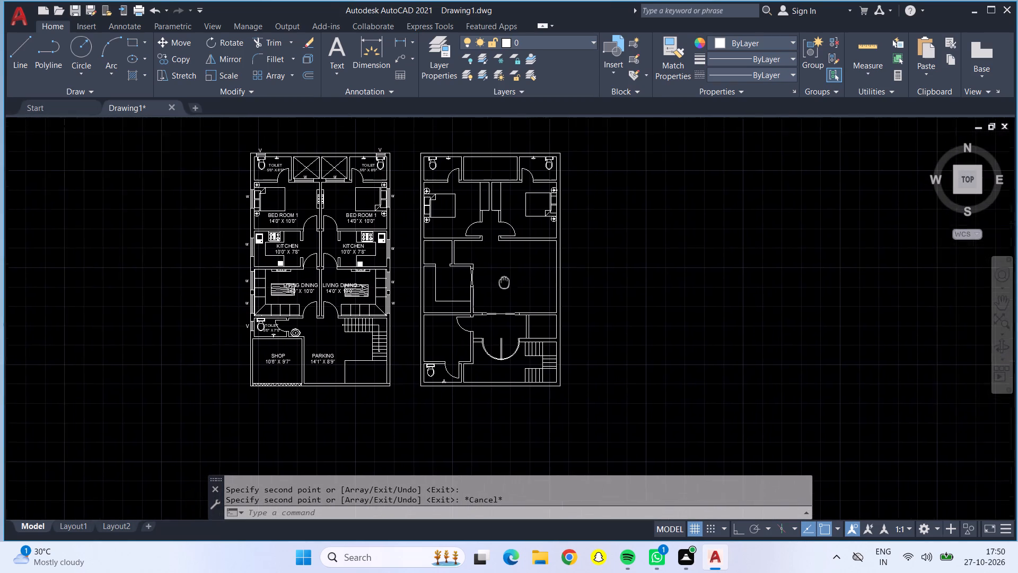
middle_click_drag(494, 286, 480, 289)
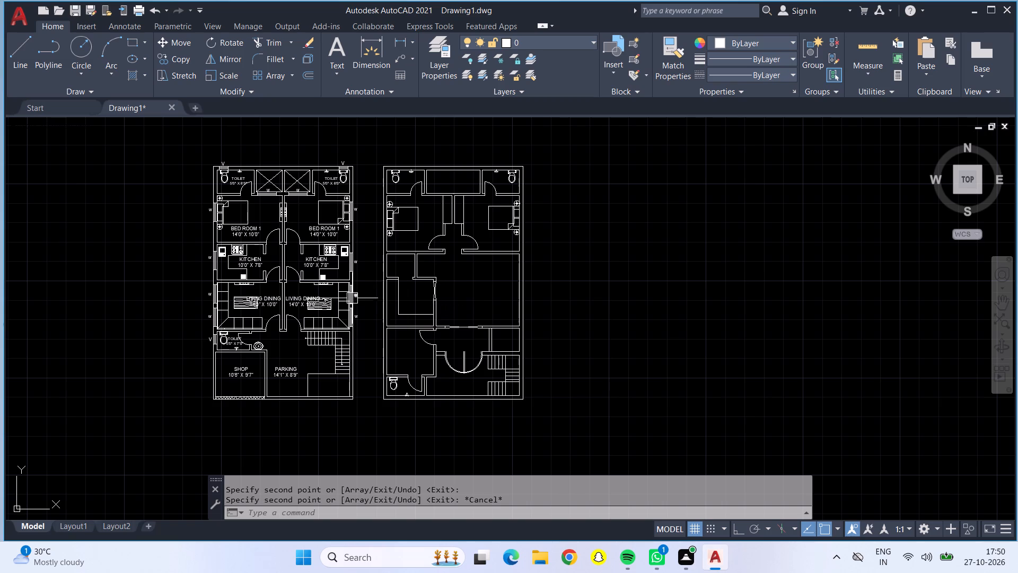
scroll(436, 188, "up", 1)
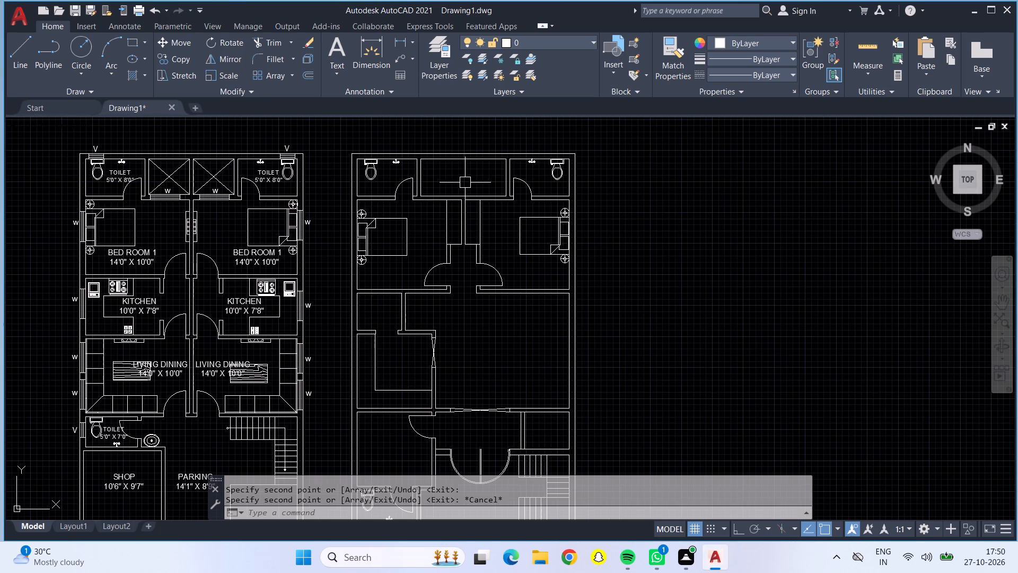
middle_click_drag(465, 183, 474, 260)
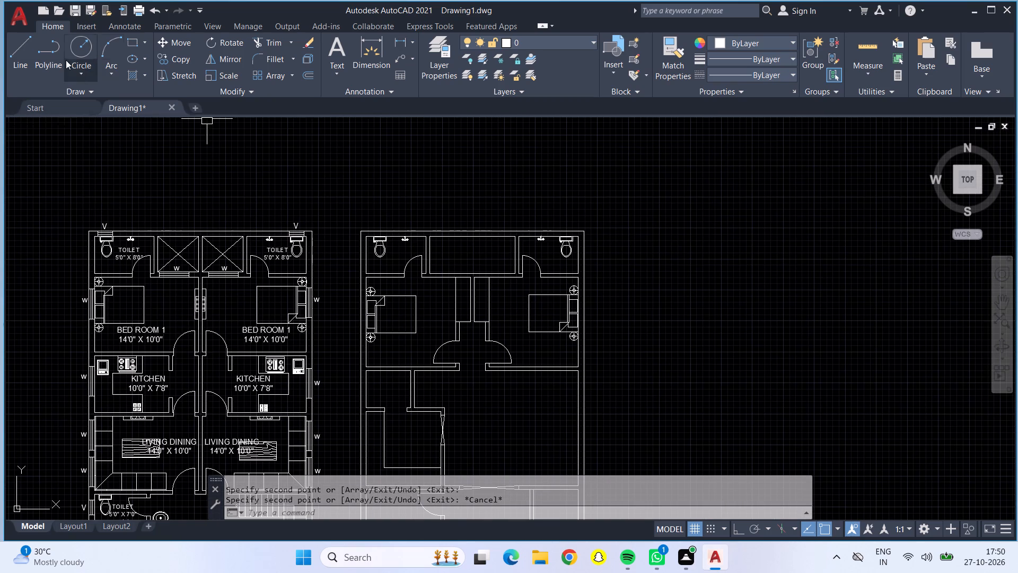
left_click(33, 51)
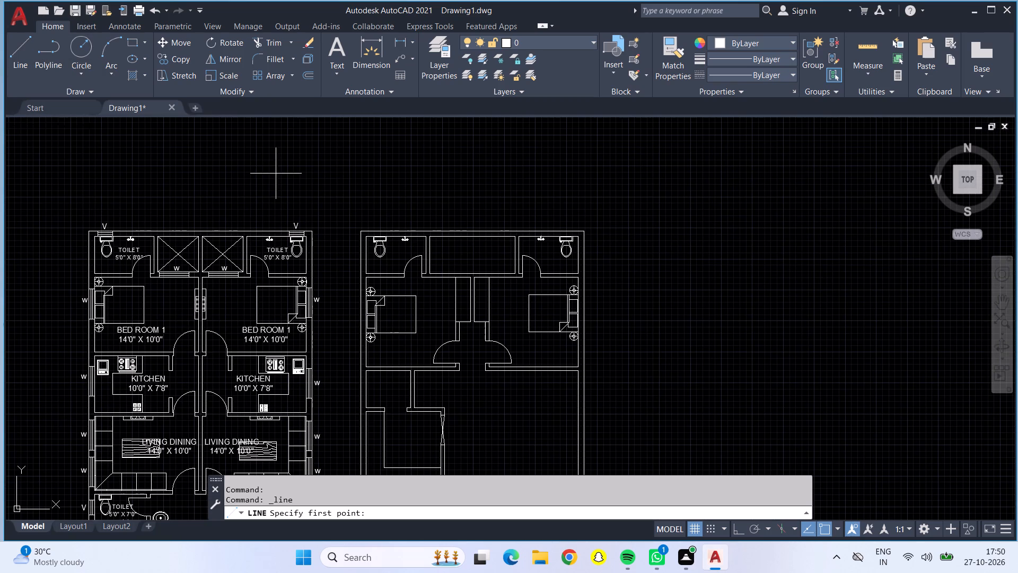
scroll(494, 252, "up", 2)
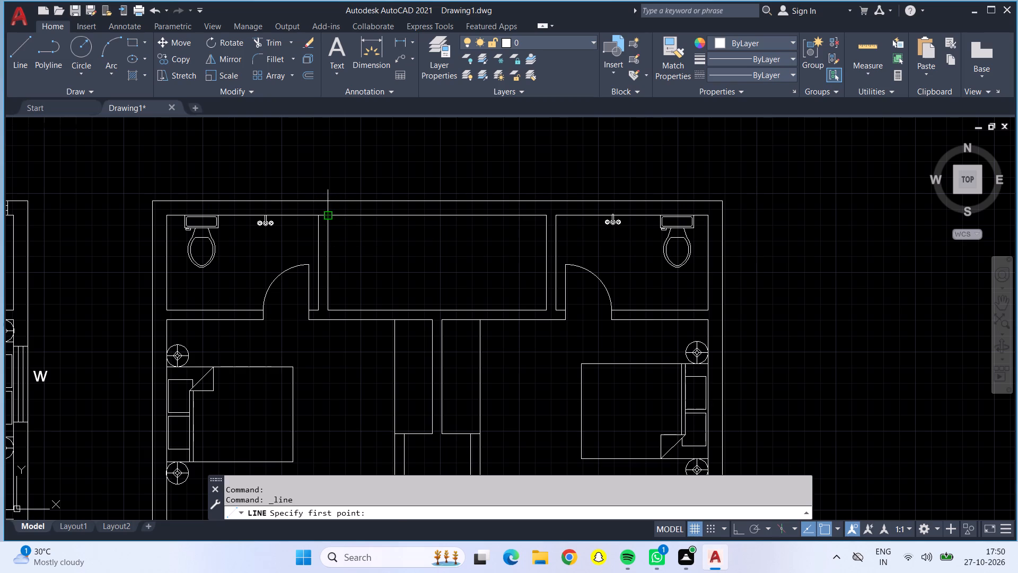
left_click(327, 215)
left_click(548, 307)
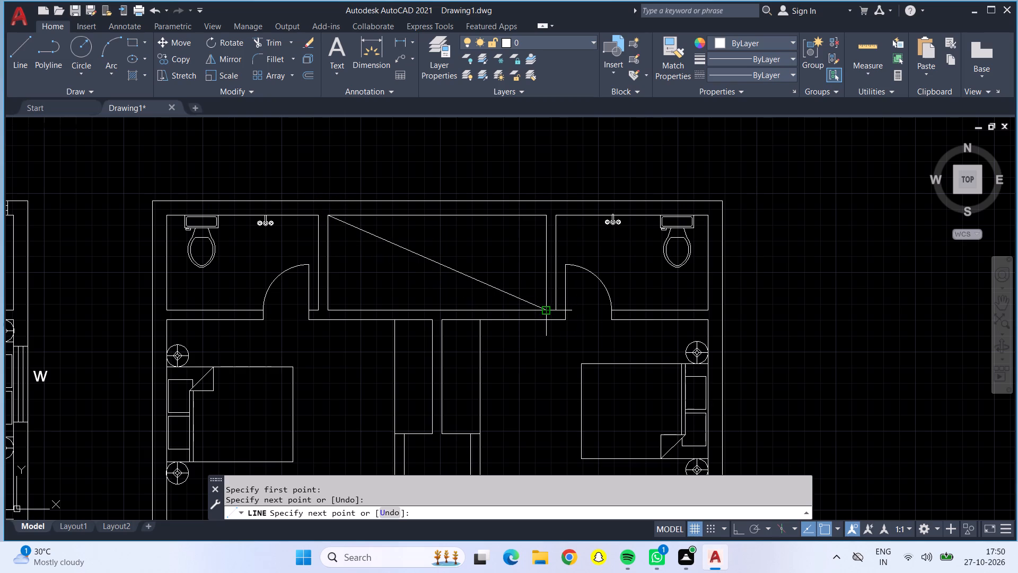
left_click(543, 216)
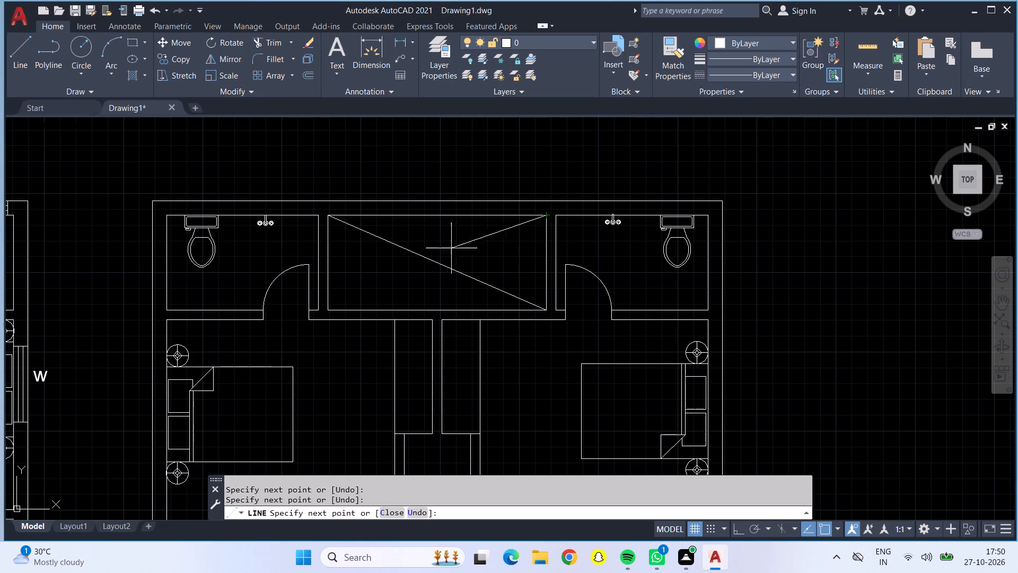
left_click(328, 308)
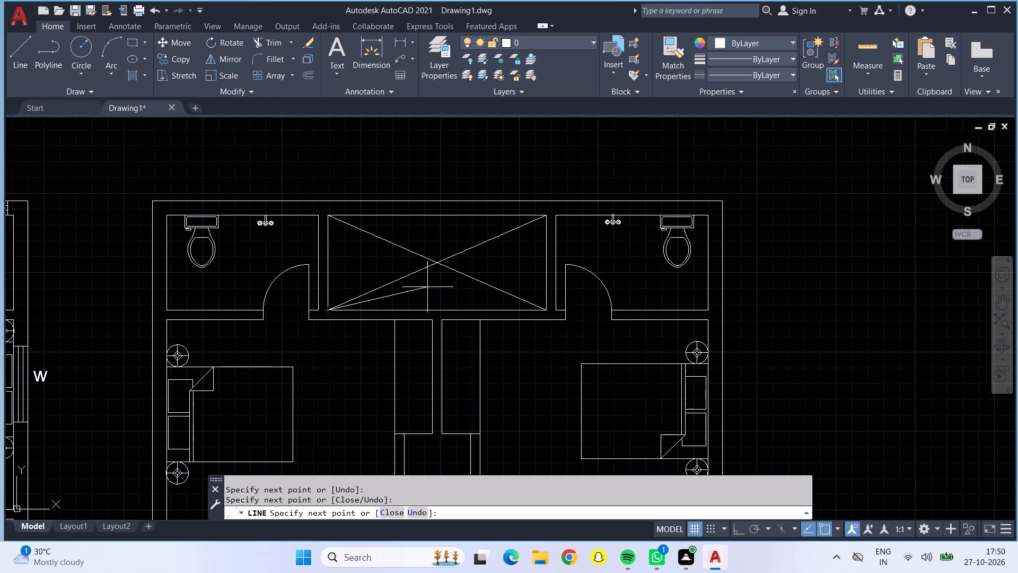
key("Return")
Draw the second plan's stair direction line with Ortho on, from beside the lower flight across, up about 5'-7" to the upper landing, ending in a short leftward stub.
scroll(396, 306, "down", 1)
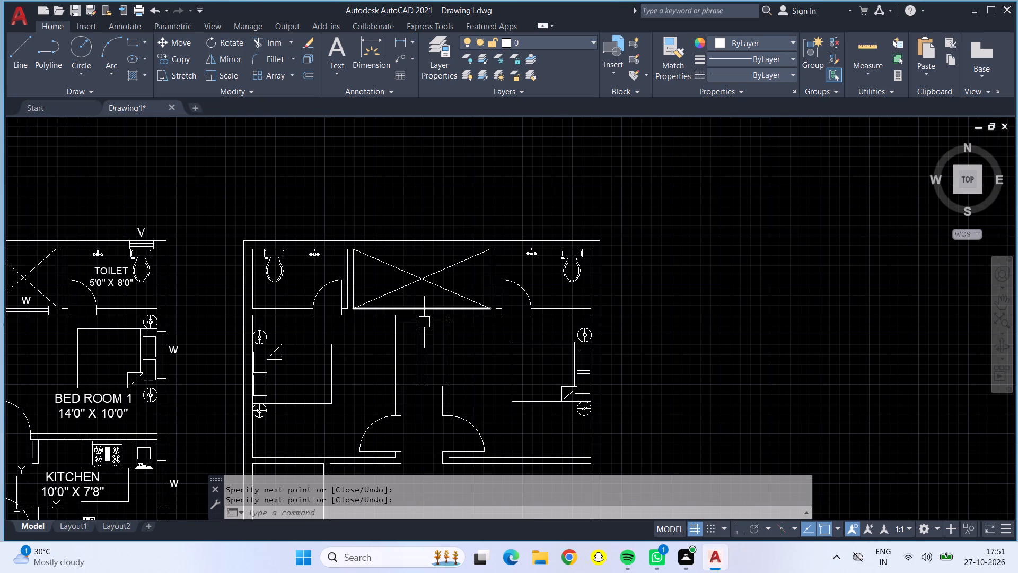
middle_click_drag(487, 373, 492, 292)
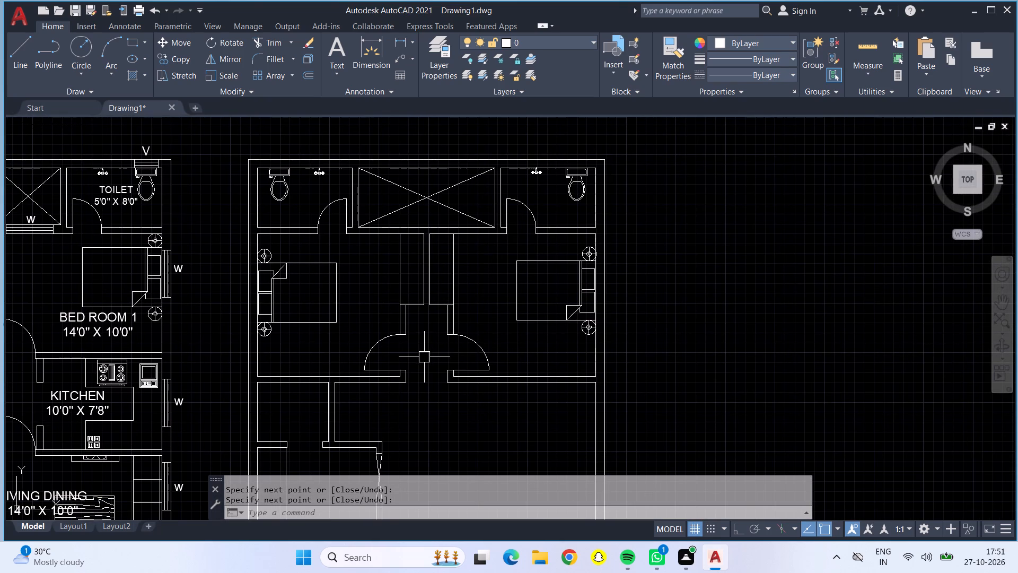
middle_click_drag(424, 357, 443, 263)
middle_click_drag(464, 386, 457, 273)
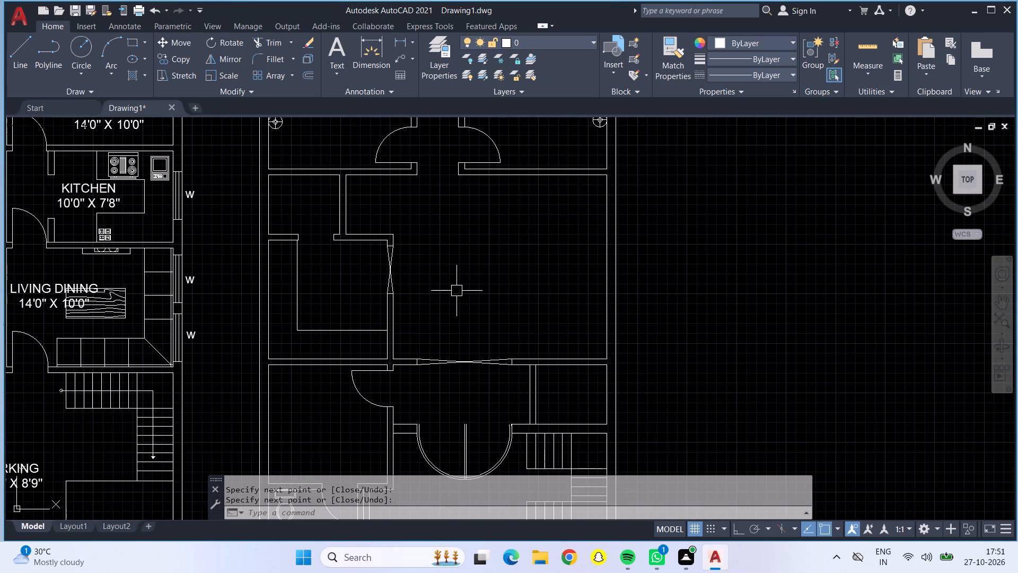
middle_click_drag(471, 386, 461, 220)
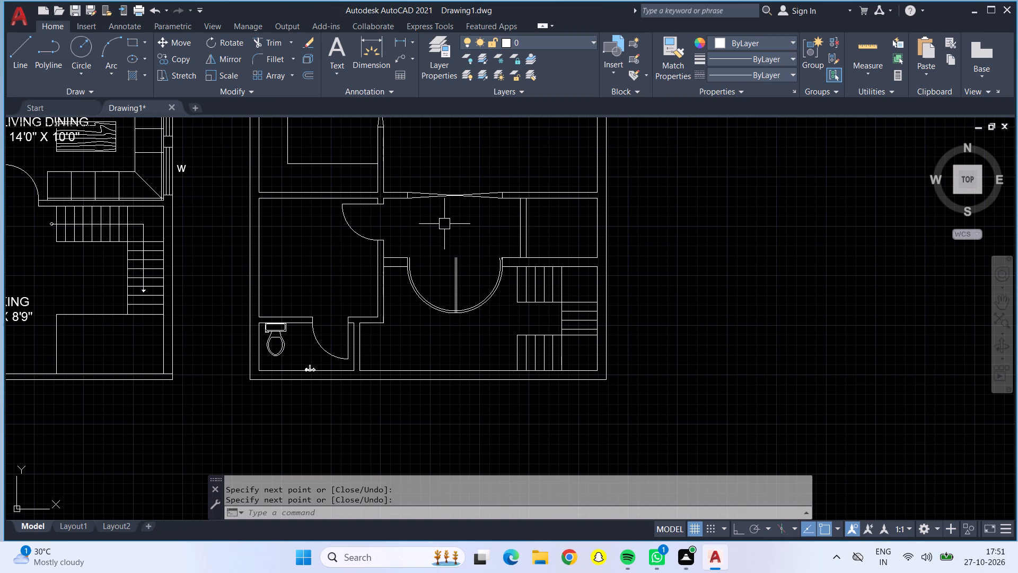
left_click(15, 43)
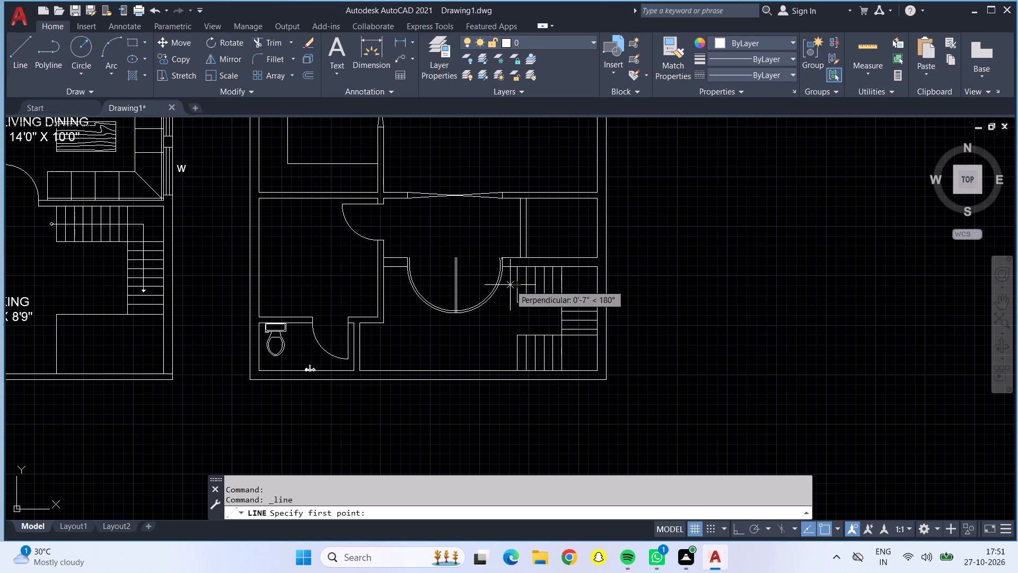
left_click(509, 353)
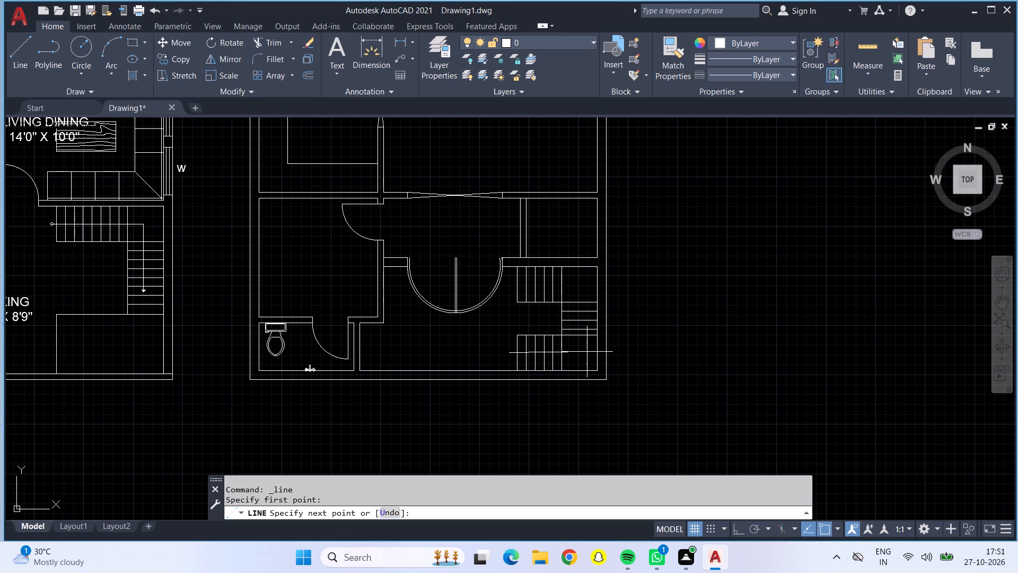
key("F8")
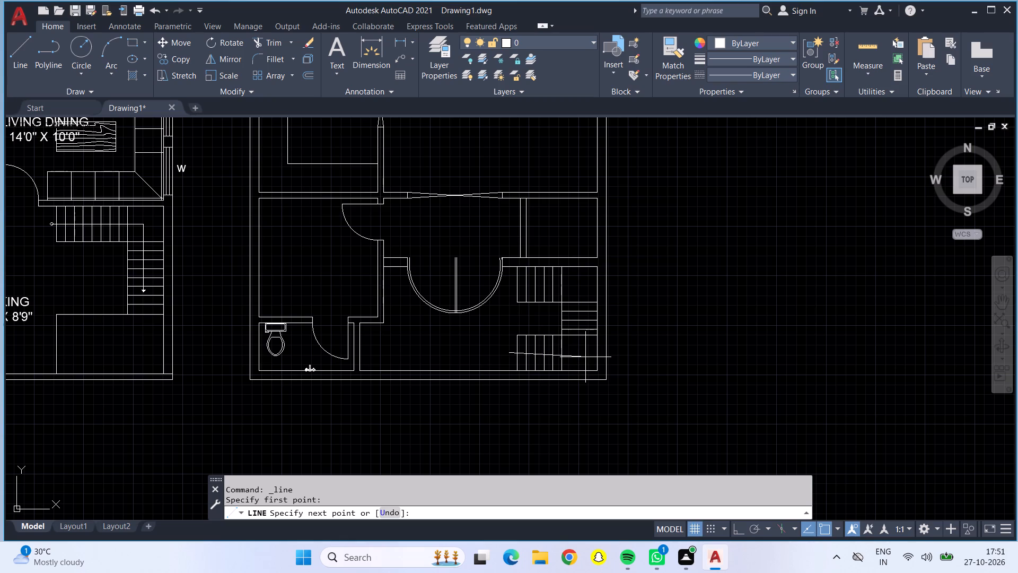
left_click(581, 355)
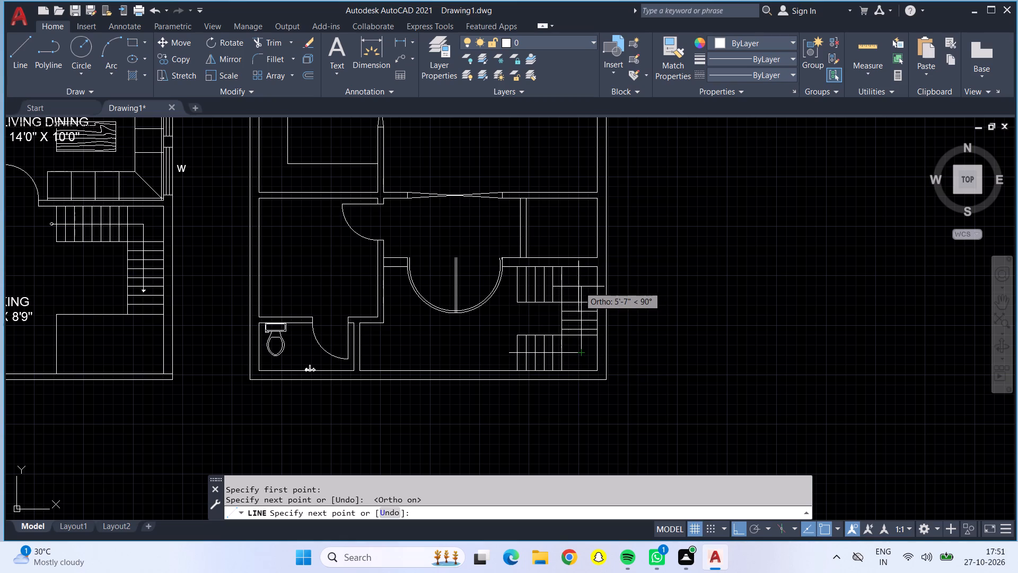
left_click(578, 286)
scroll(578, 290, "up", 4)
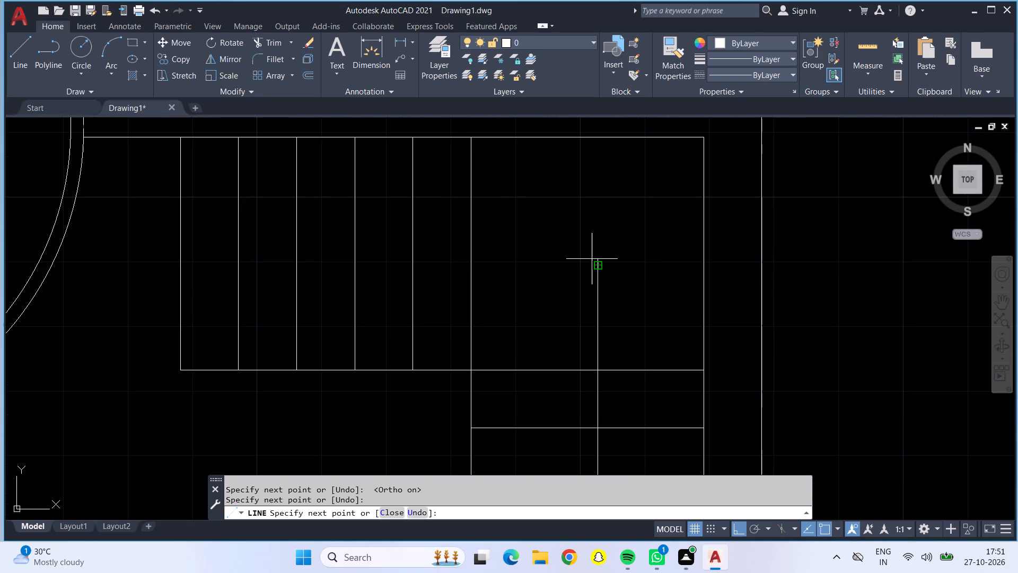
left_click(586, 262)
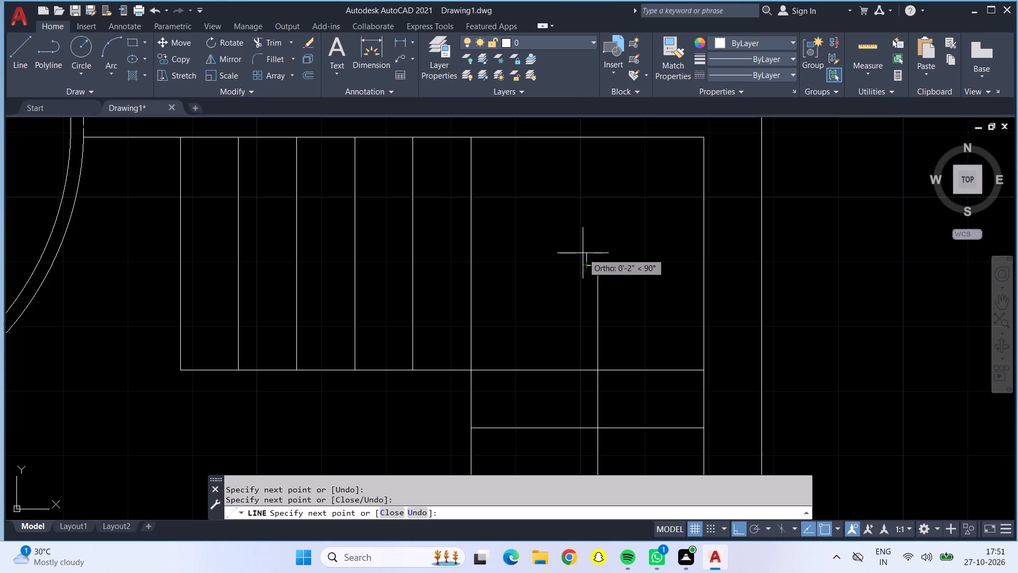
Draw a small square of about 0'-4" at the direction line's upper end, crossed by diagonal and centre lines as its end marker.
left_click(583, 253)
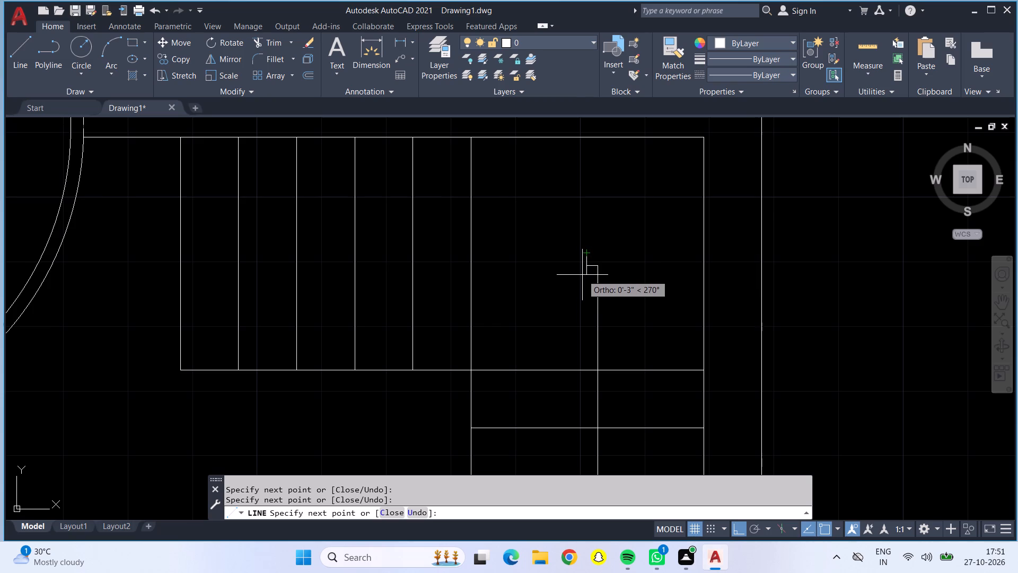
left_click(582, 280)
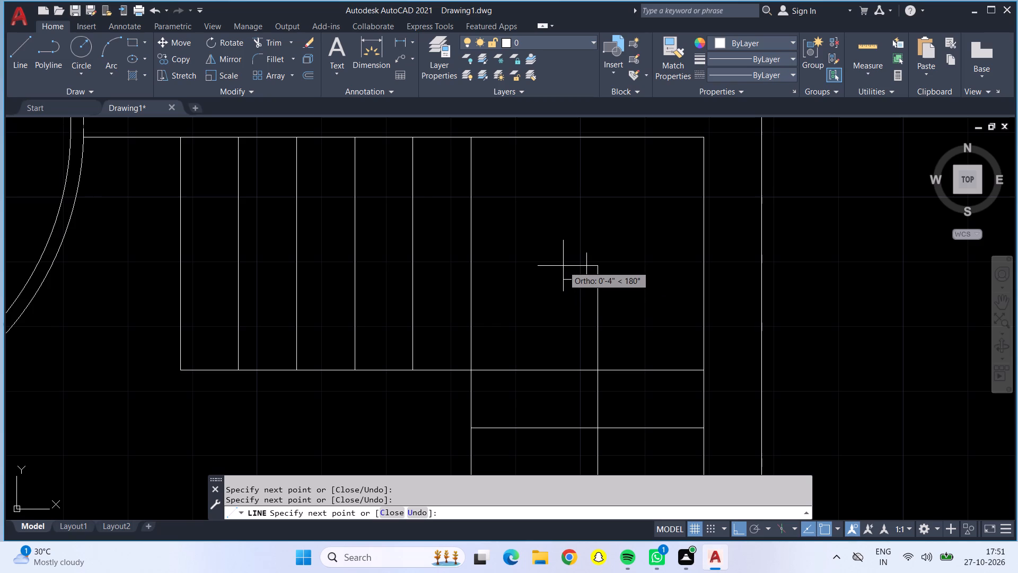
left_click(559, 265)
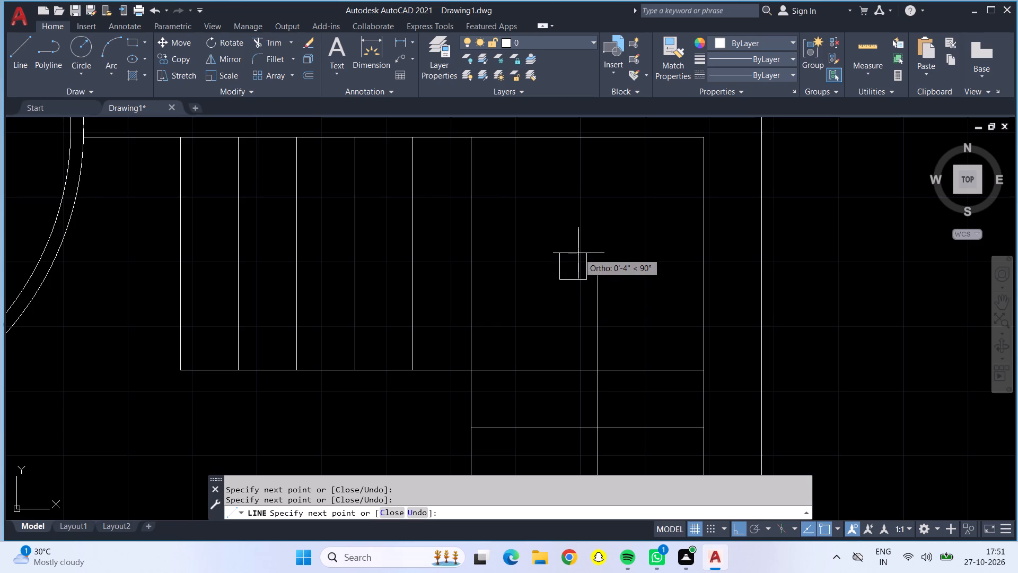
left_click(578, 253)
left_click(583, 253)
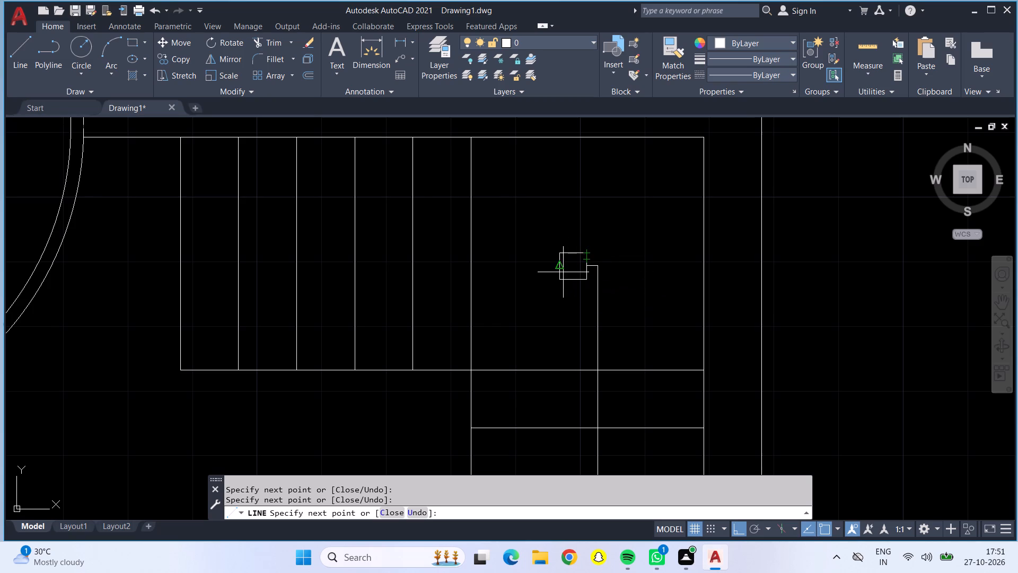
left_click(563, 274)
left_click(557, 253)
left_click(583, 275)
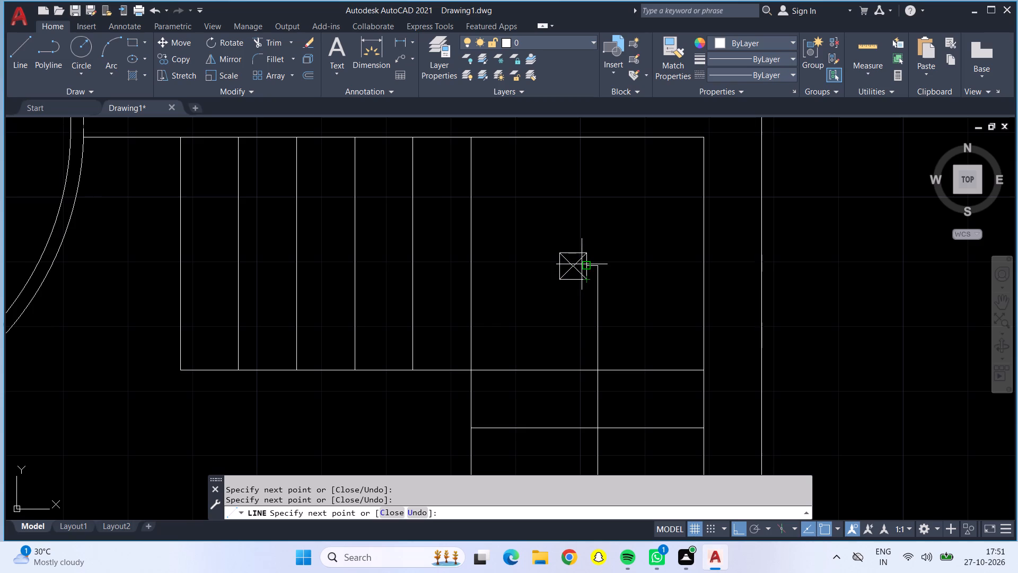
left_click(583, 264)
left_click(562, 264)
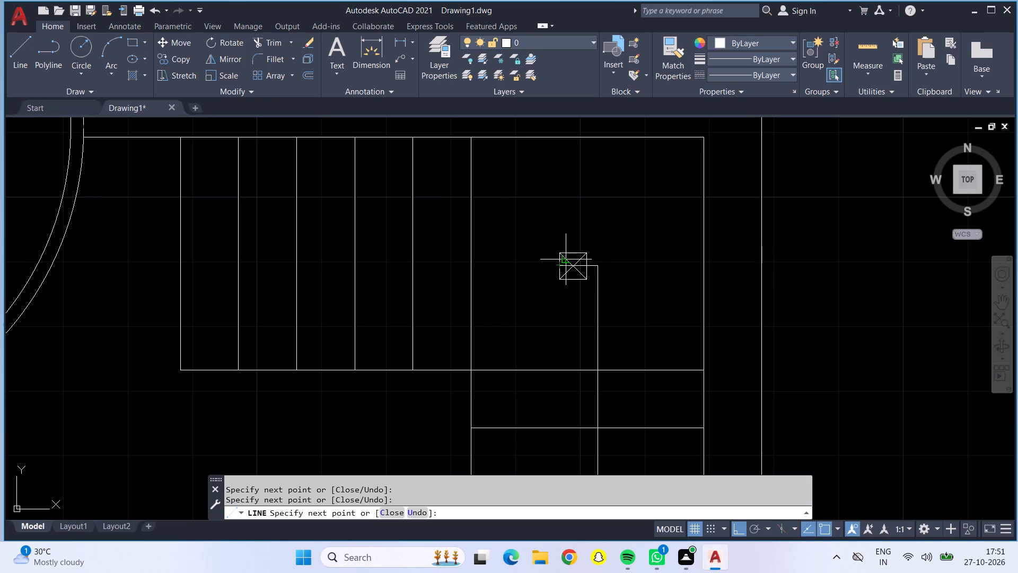
left_click(573, 256)
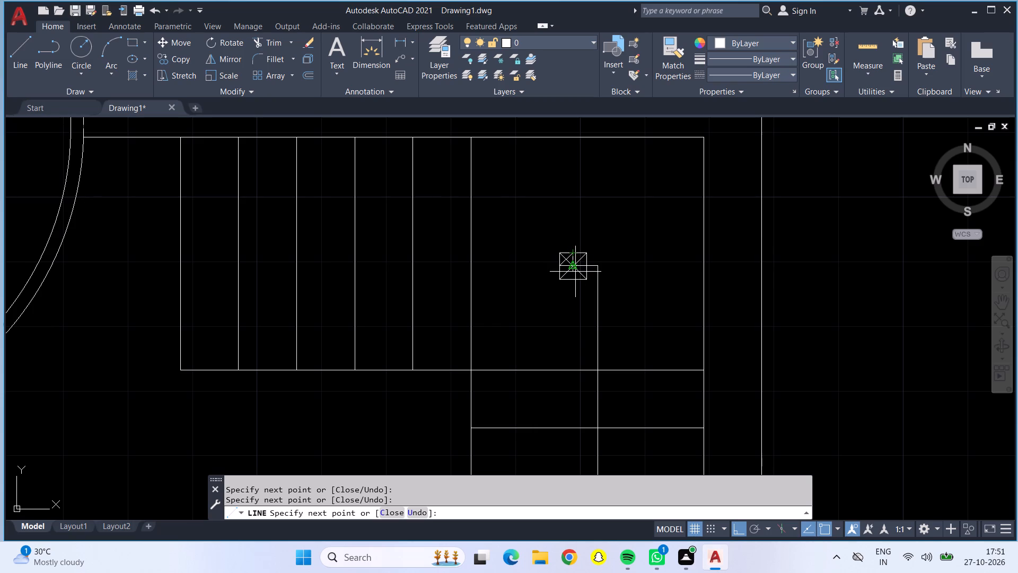
left_click(576, 276)
key("Escape")
Draw a small circle centred on the stair direction line's start, beside the lower flight.
scroll(580, 279, "down", 2)
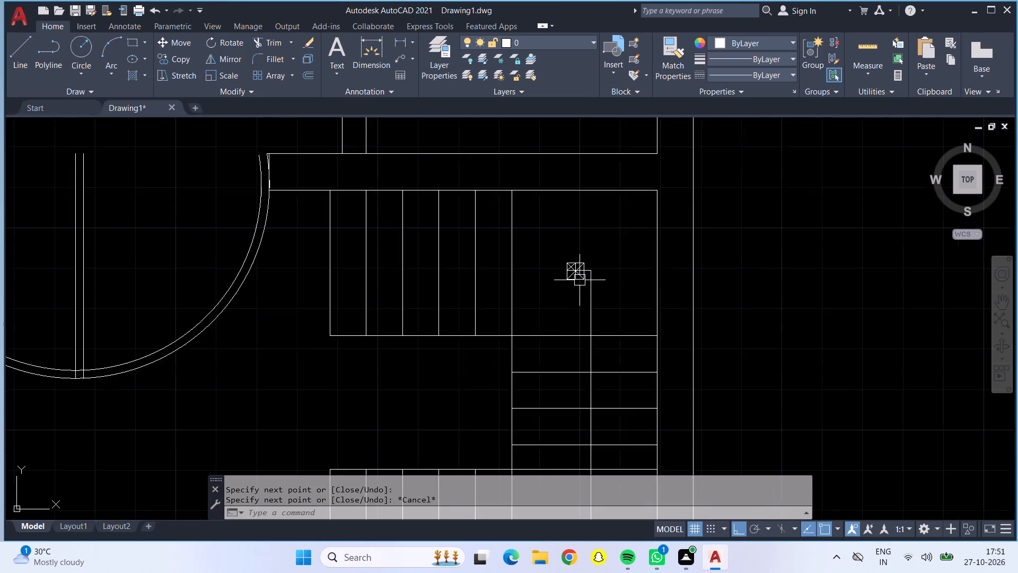
scroll(574, 337, "down", 2)
middle_click_drag(521, 344, 555, 346)
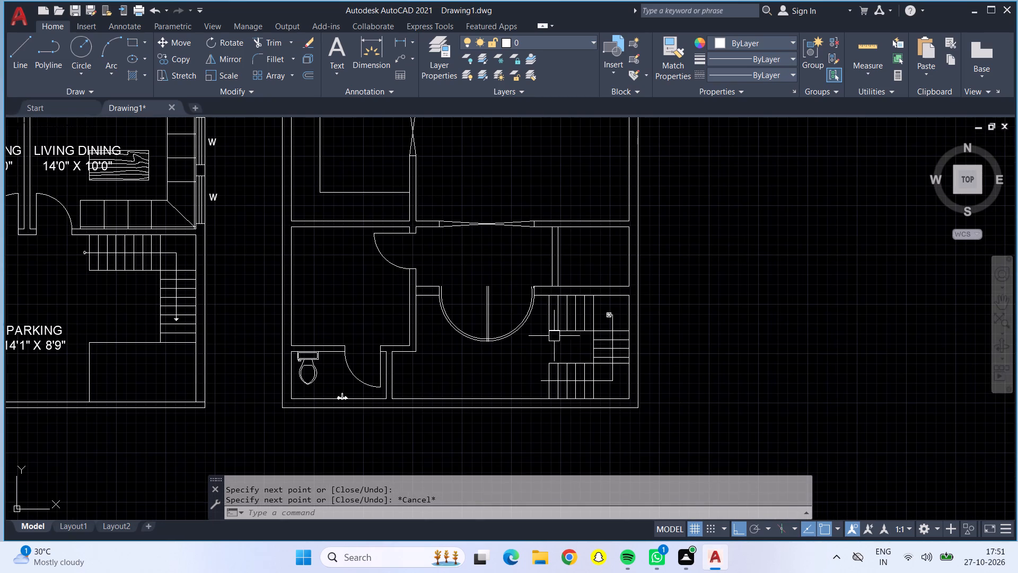
left_click(85, 42)
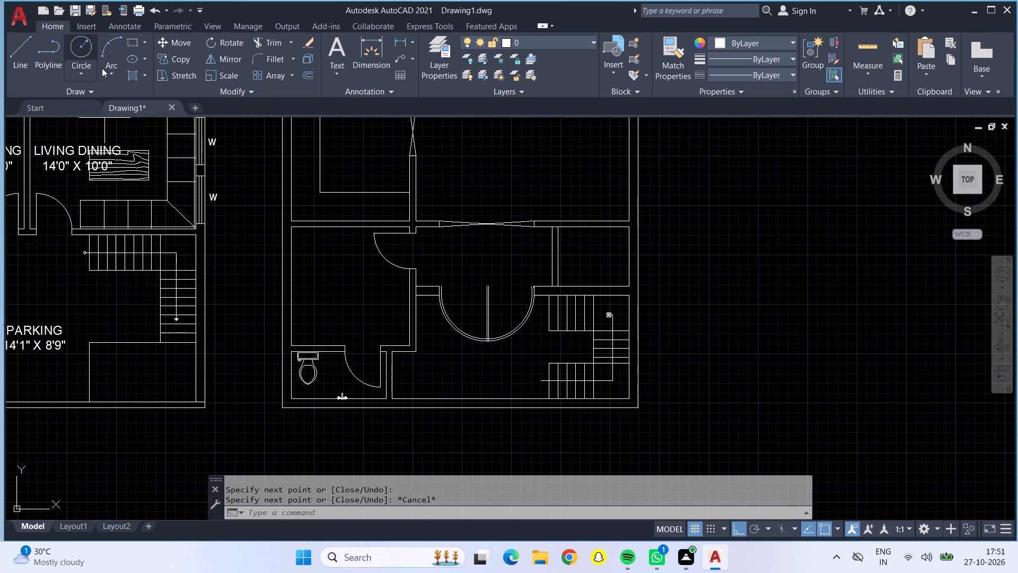
scroll(540, 379, "up", 3)
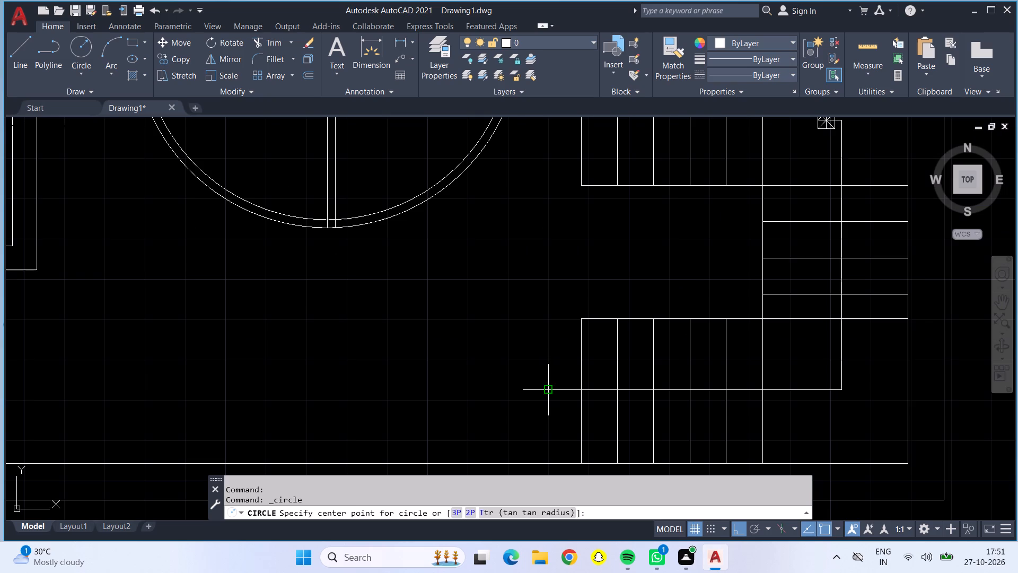
left_click(547, 390)
left_click(541, 390)
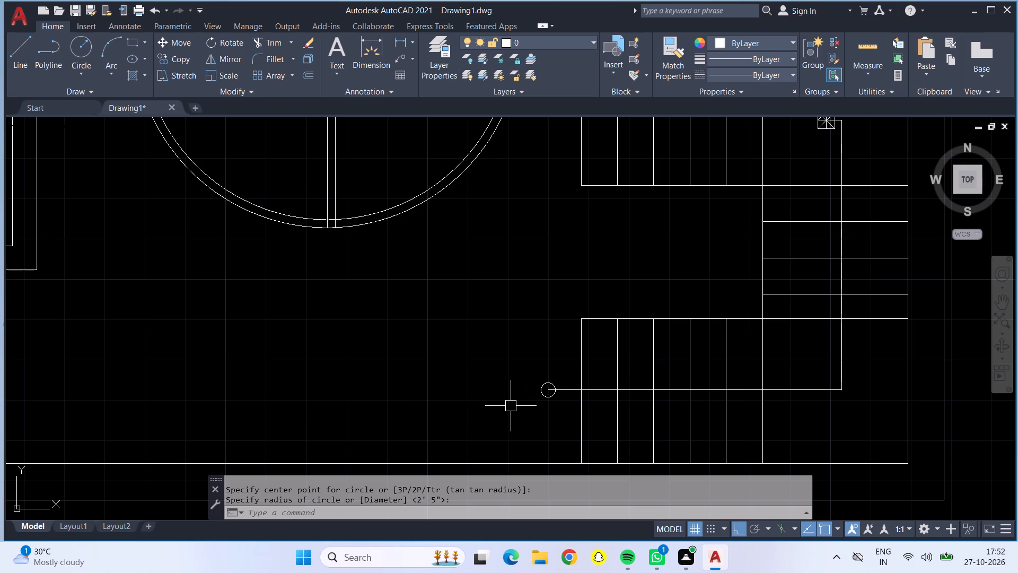
scroll(511, 405, "down", 3)
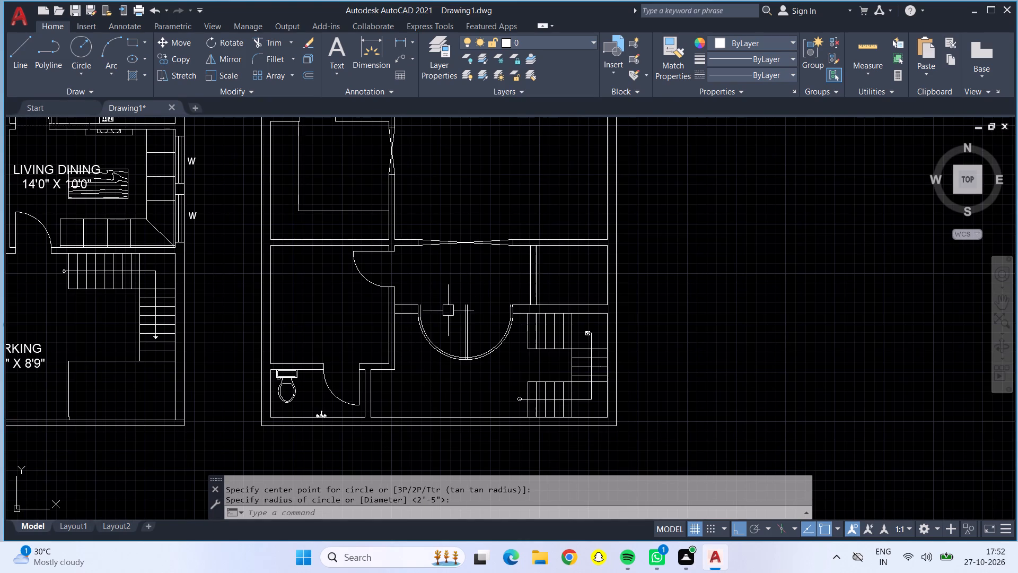
middle_click_drag(448, 275, 725, 302)
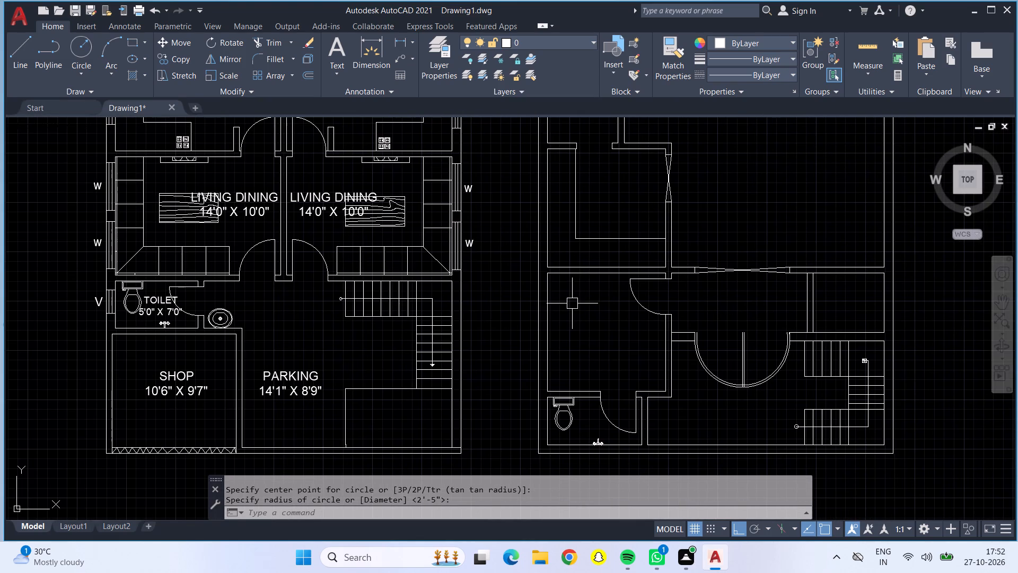
Copy the second plan's upper-left bed and its two round side tables about 28'-6" straight down into the room above the lower toilet.
scroll(569, 305, "down", 1)
middle_click_drag(569, 305, 574, 400)
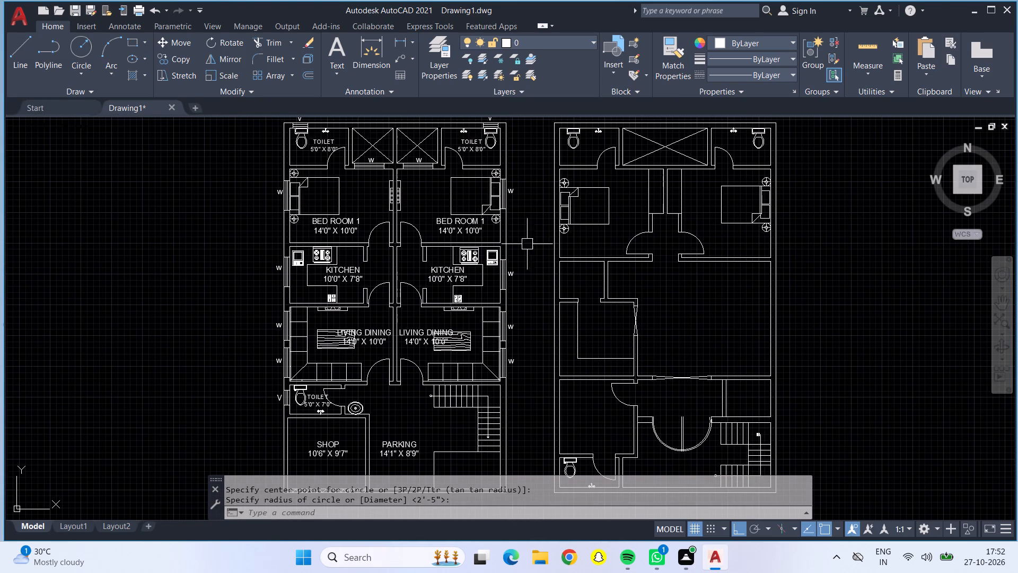
scroll(584, 216, "up", 2)
left_click(554, 205)
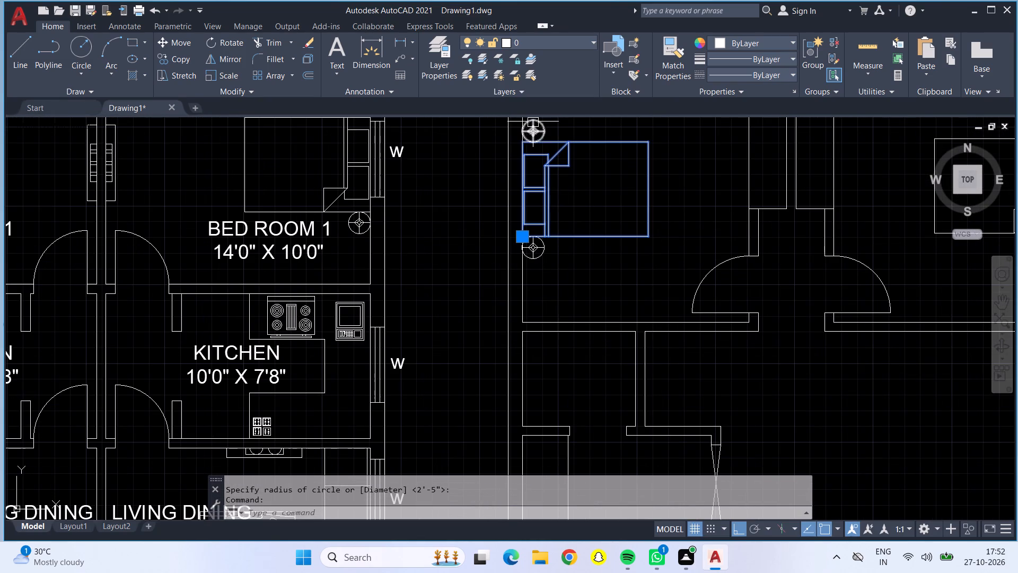
left_click(531, 118)
left_click(541, 247)
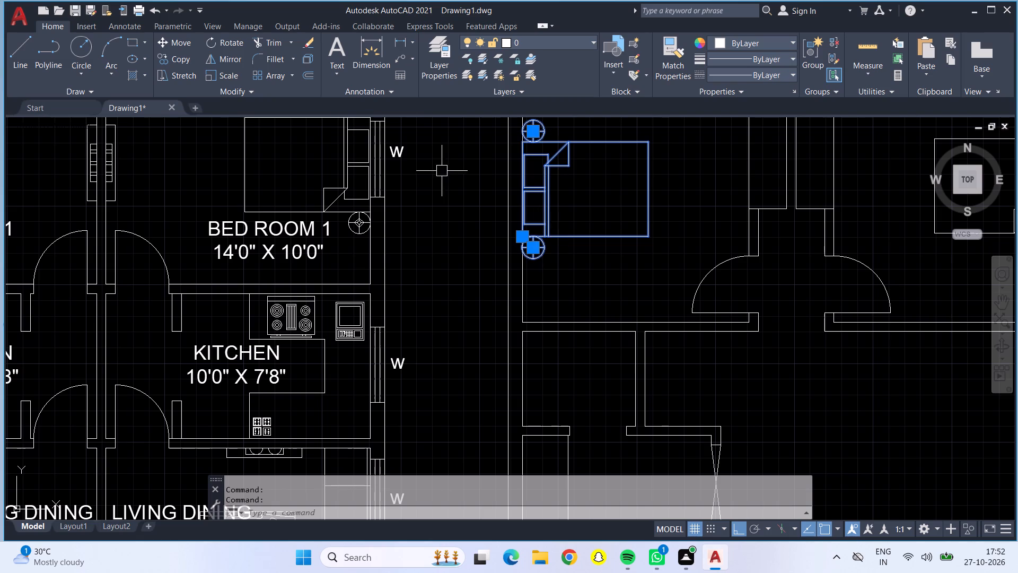
left_click(180, 62)
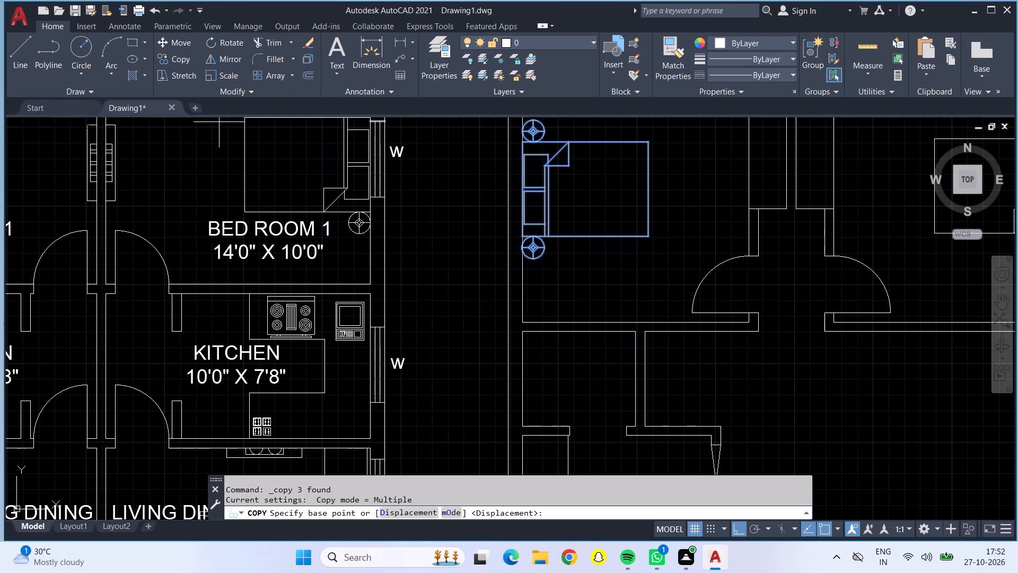
left_click(532, 261)
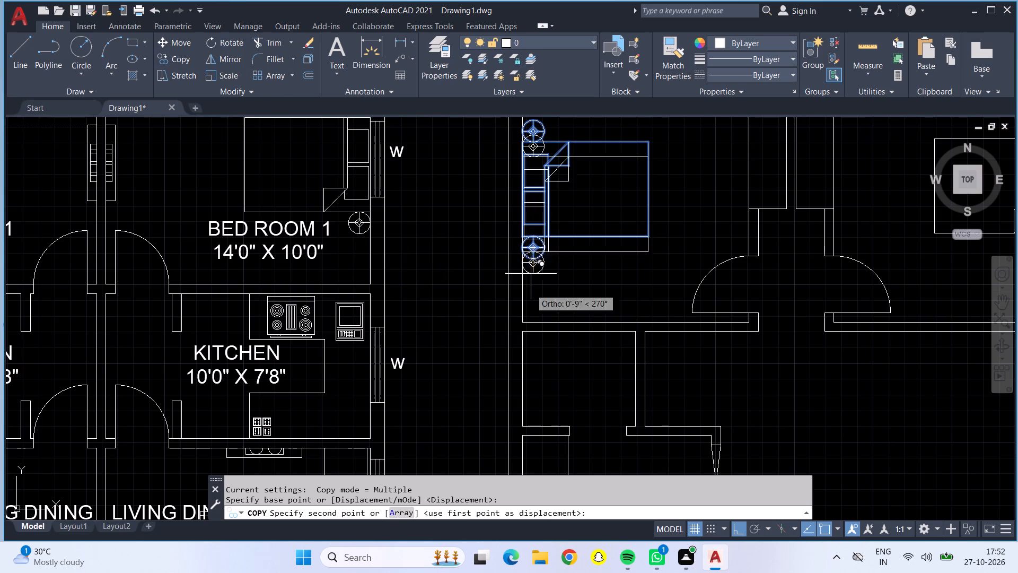
middle_click_drag(540, 383, 535, 146)
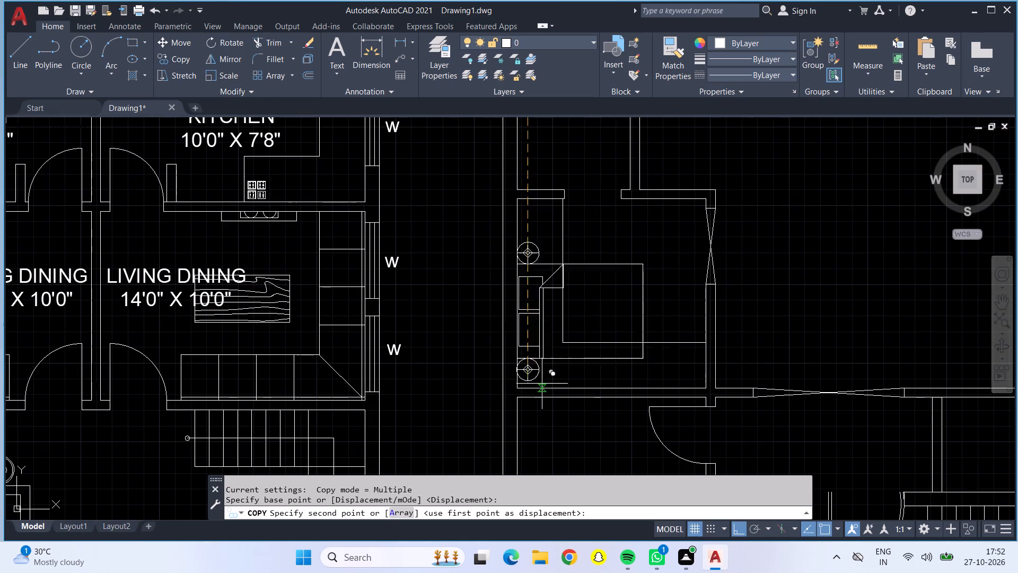
middle_click_drag(542, 398, 539, 233)
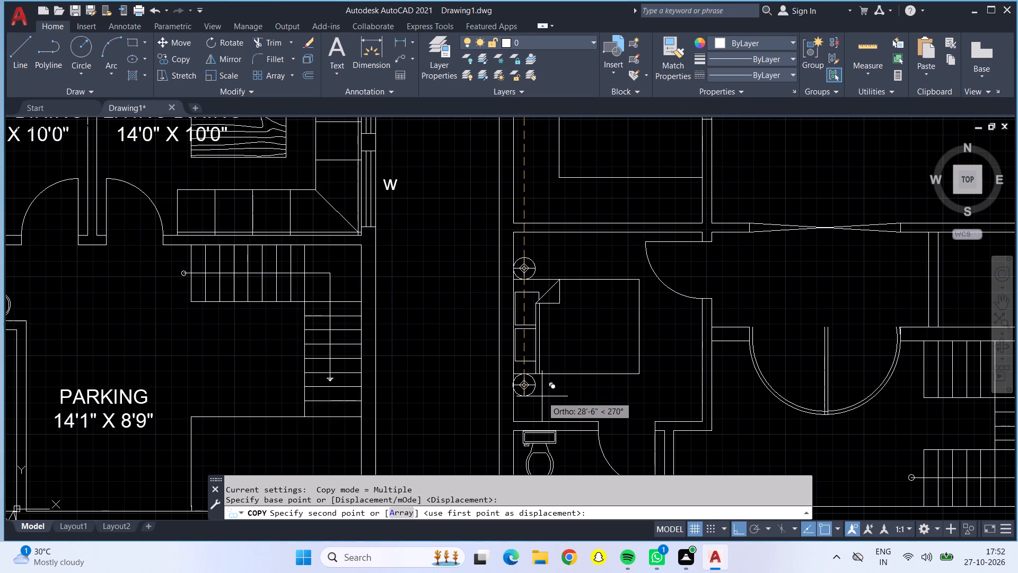
left_click(542, 396)
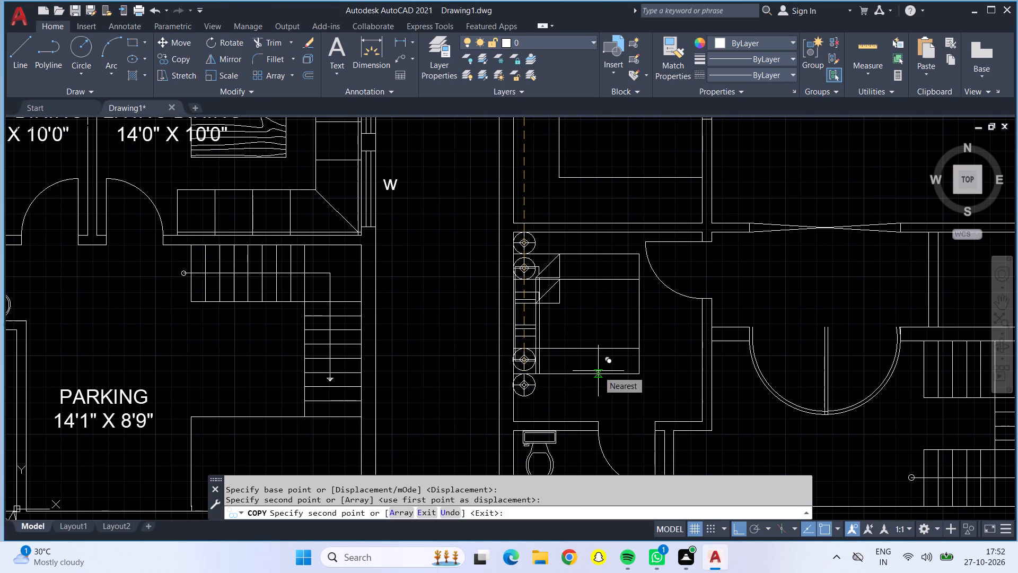
key("Escape")
scroll(598, 369, "down", 1)
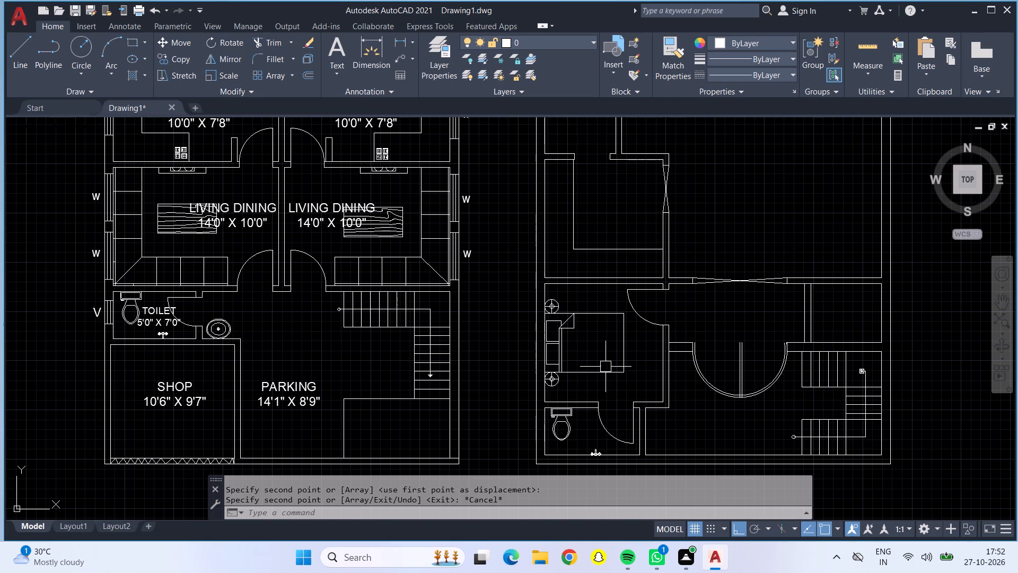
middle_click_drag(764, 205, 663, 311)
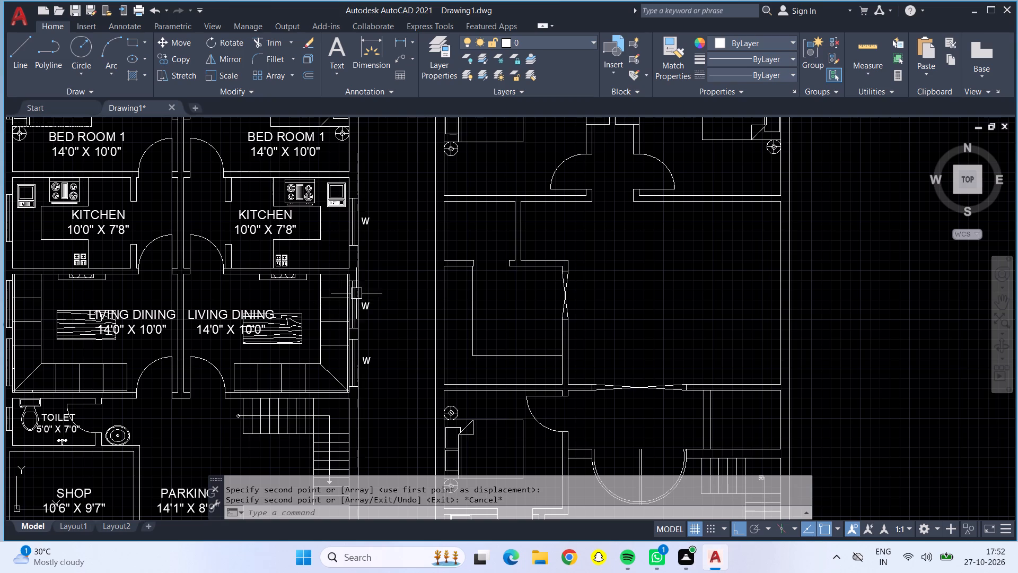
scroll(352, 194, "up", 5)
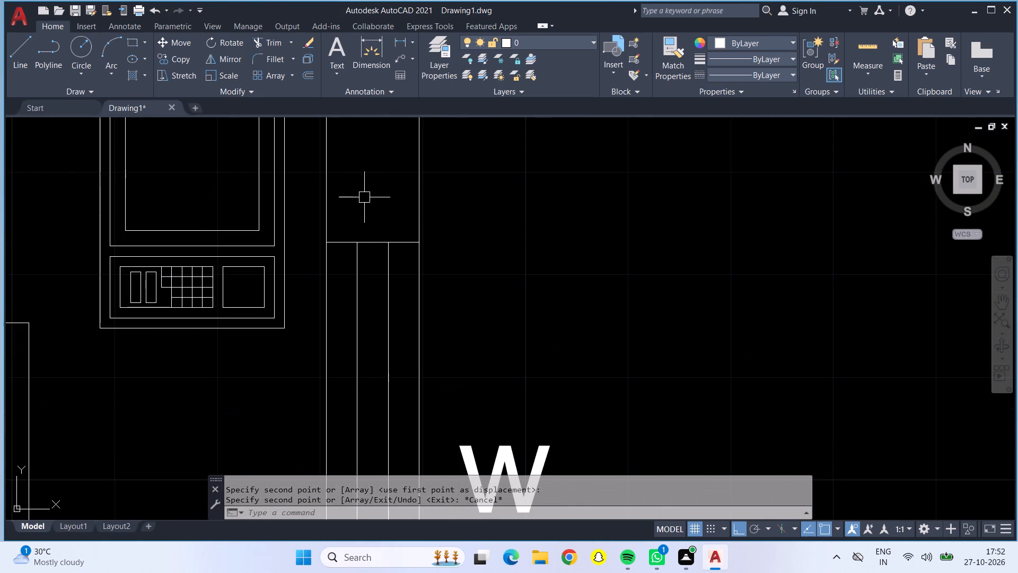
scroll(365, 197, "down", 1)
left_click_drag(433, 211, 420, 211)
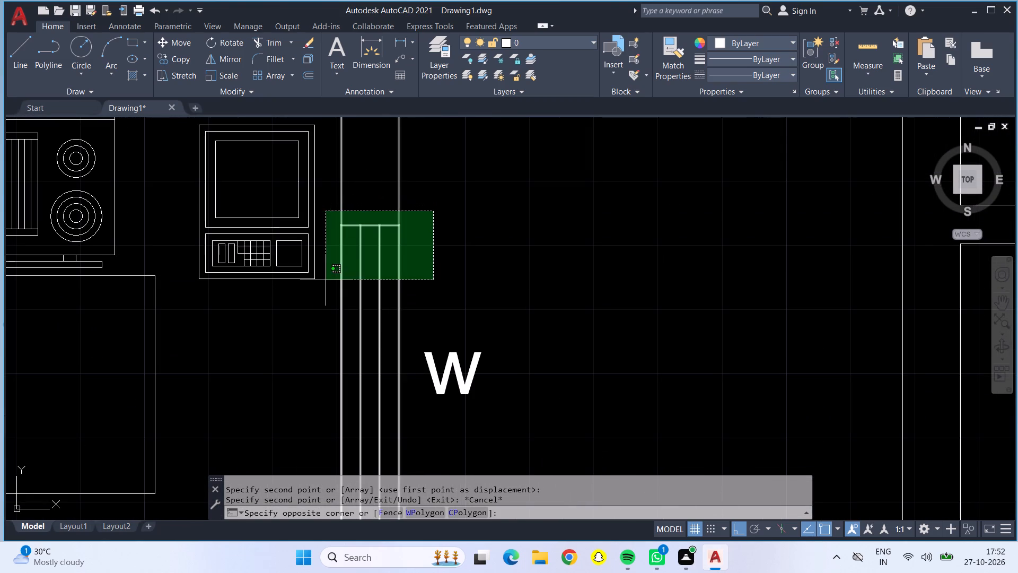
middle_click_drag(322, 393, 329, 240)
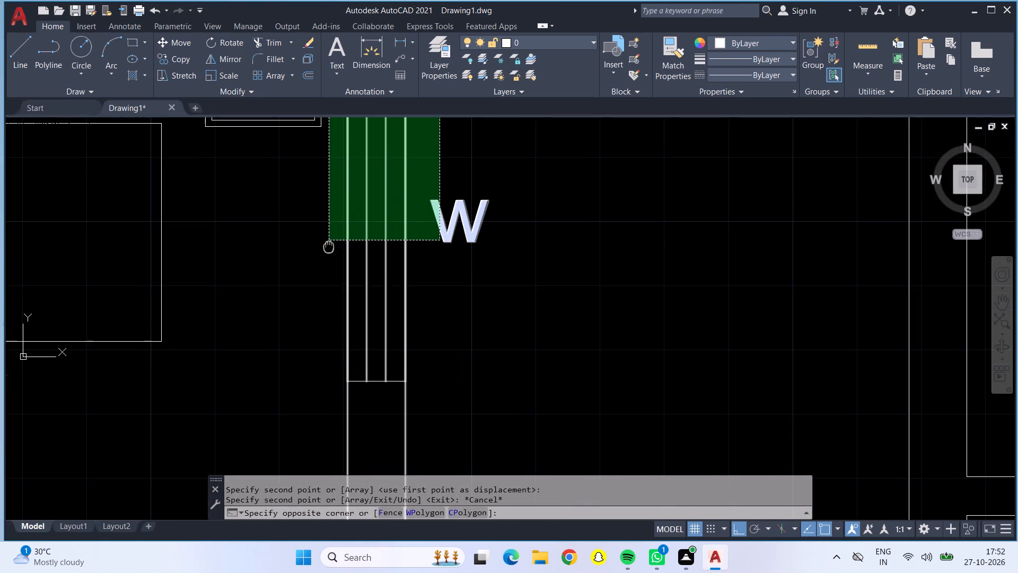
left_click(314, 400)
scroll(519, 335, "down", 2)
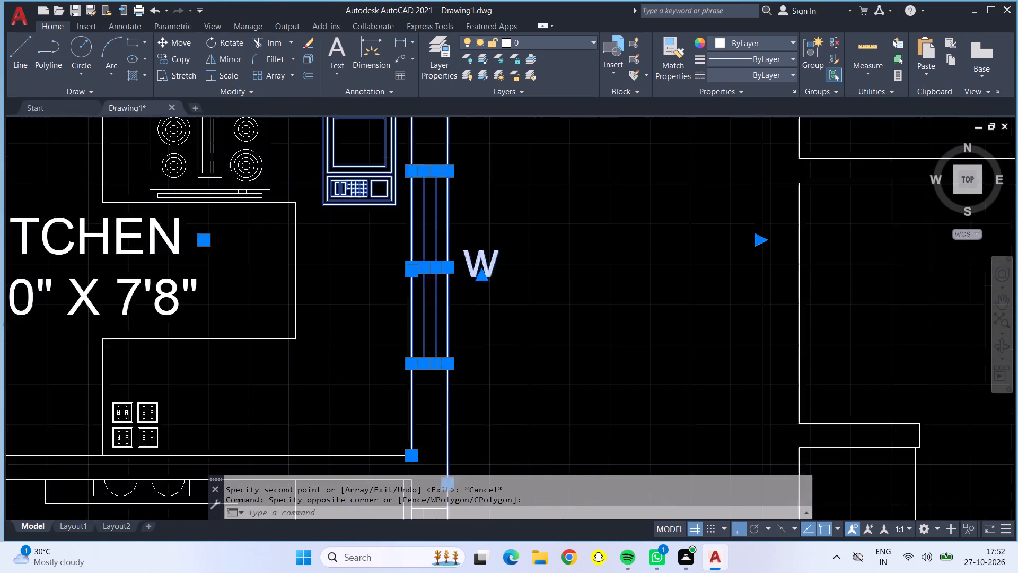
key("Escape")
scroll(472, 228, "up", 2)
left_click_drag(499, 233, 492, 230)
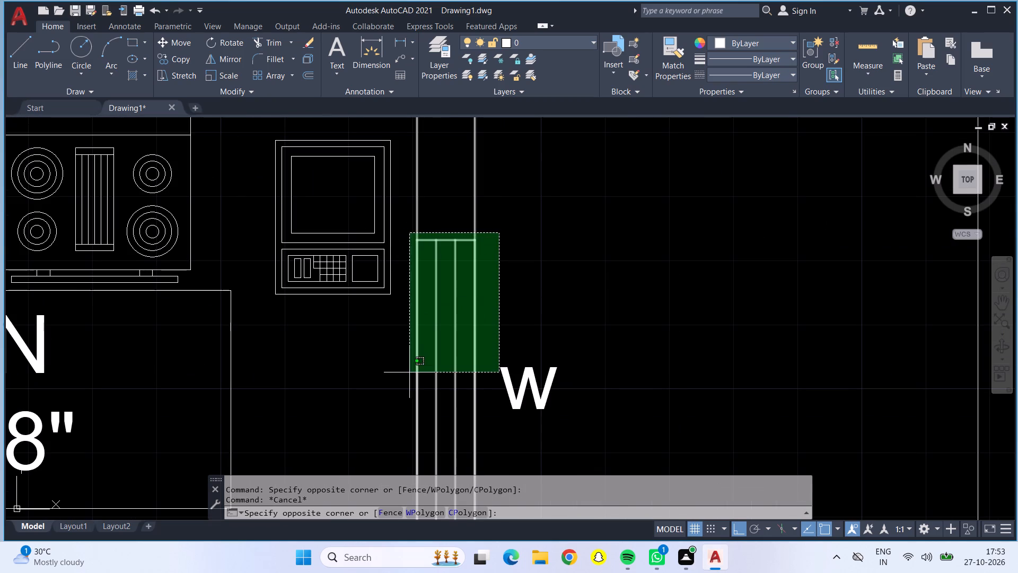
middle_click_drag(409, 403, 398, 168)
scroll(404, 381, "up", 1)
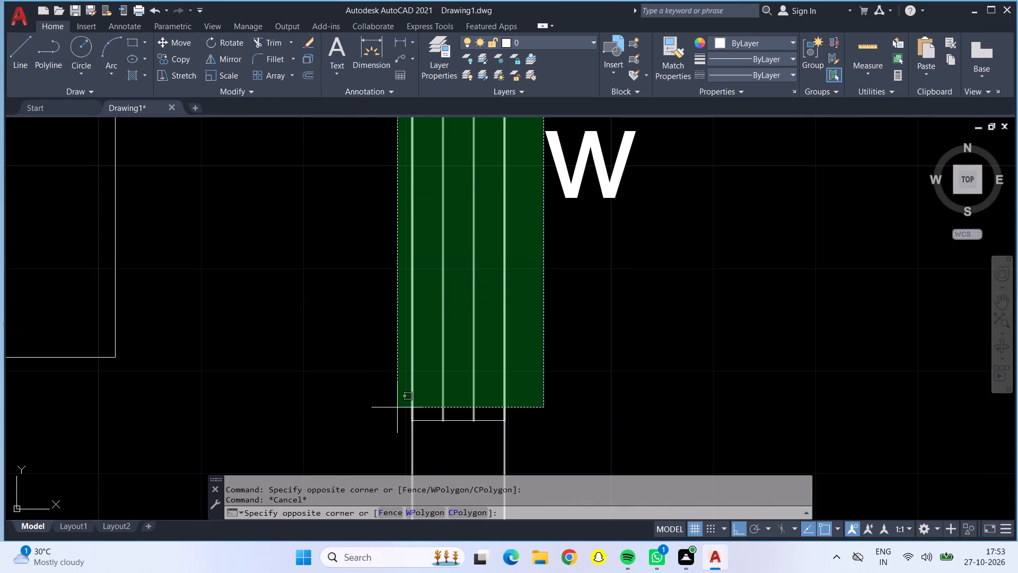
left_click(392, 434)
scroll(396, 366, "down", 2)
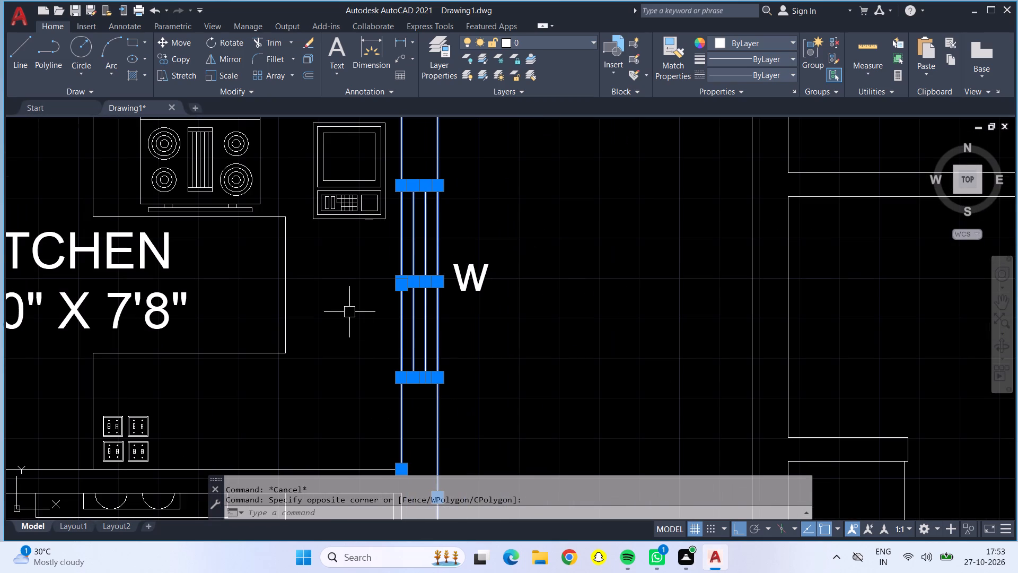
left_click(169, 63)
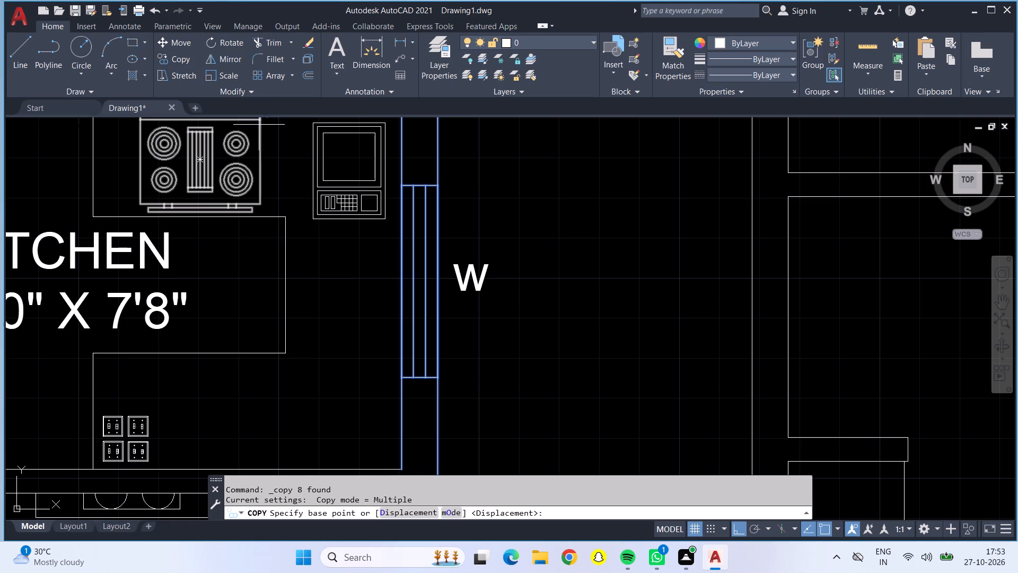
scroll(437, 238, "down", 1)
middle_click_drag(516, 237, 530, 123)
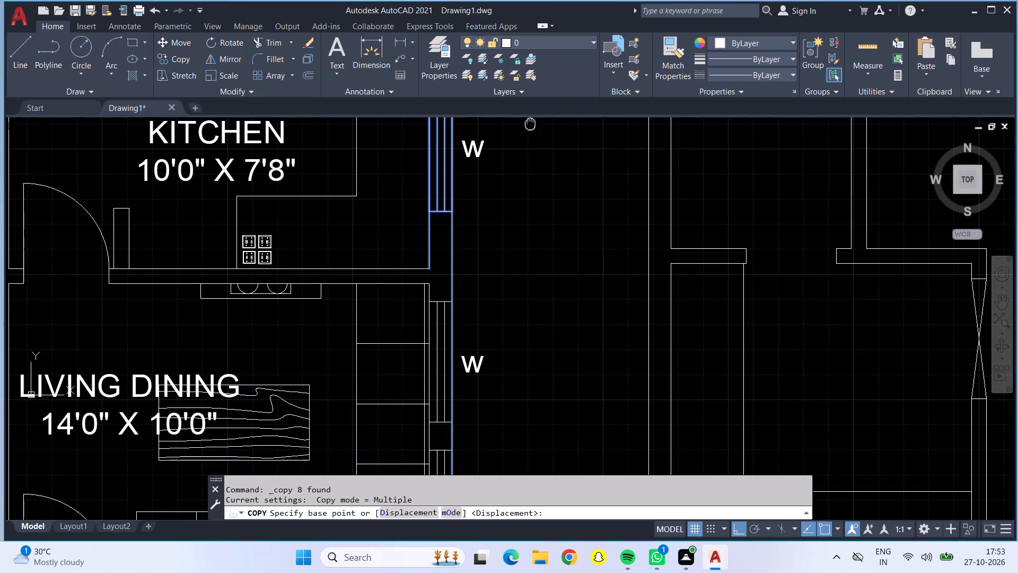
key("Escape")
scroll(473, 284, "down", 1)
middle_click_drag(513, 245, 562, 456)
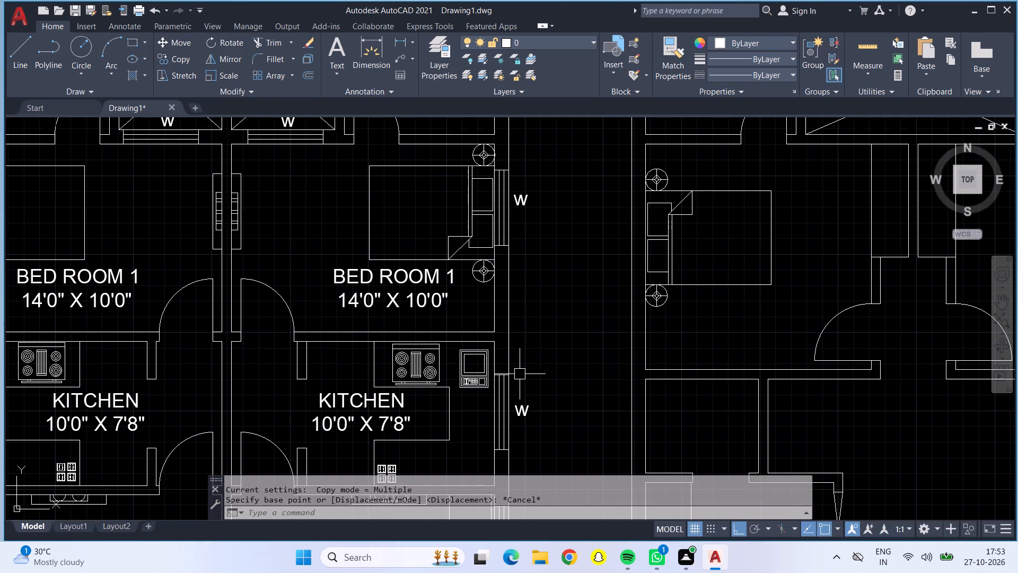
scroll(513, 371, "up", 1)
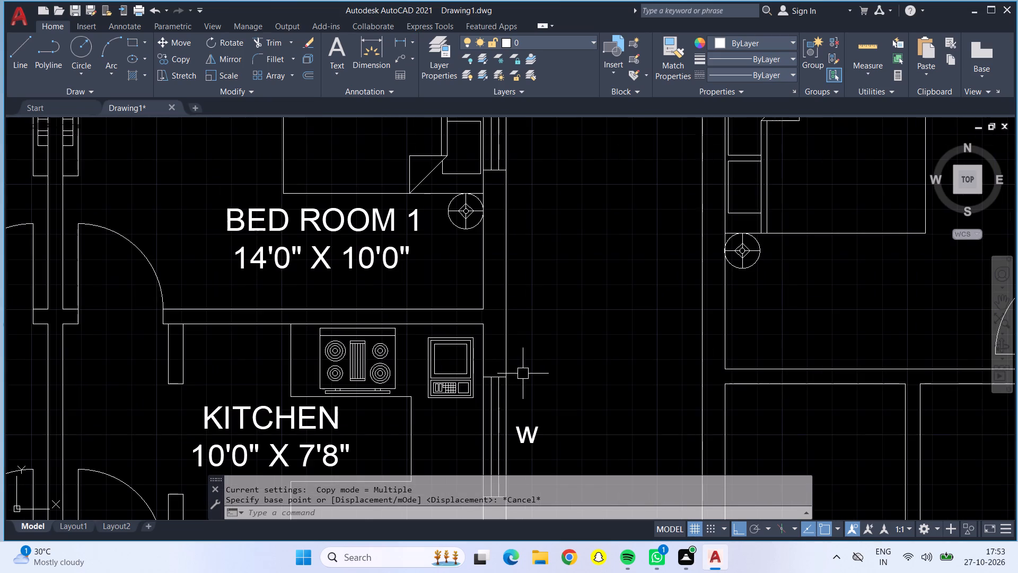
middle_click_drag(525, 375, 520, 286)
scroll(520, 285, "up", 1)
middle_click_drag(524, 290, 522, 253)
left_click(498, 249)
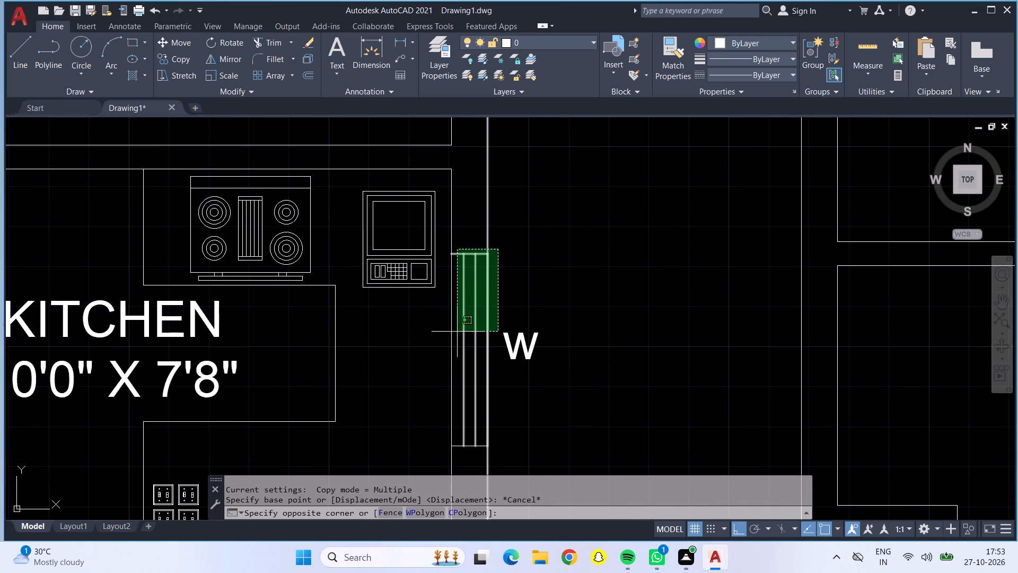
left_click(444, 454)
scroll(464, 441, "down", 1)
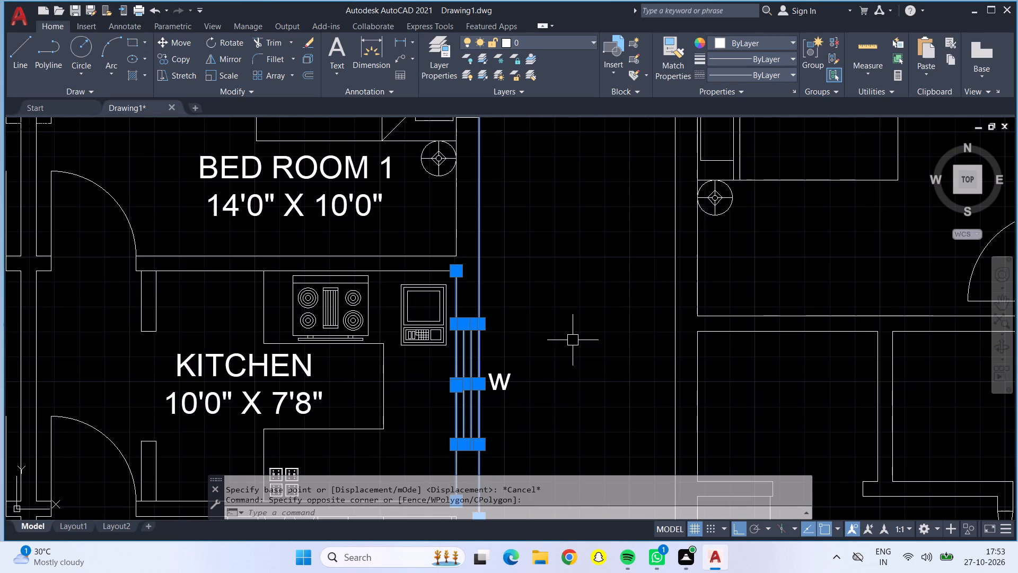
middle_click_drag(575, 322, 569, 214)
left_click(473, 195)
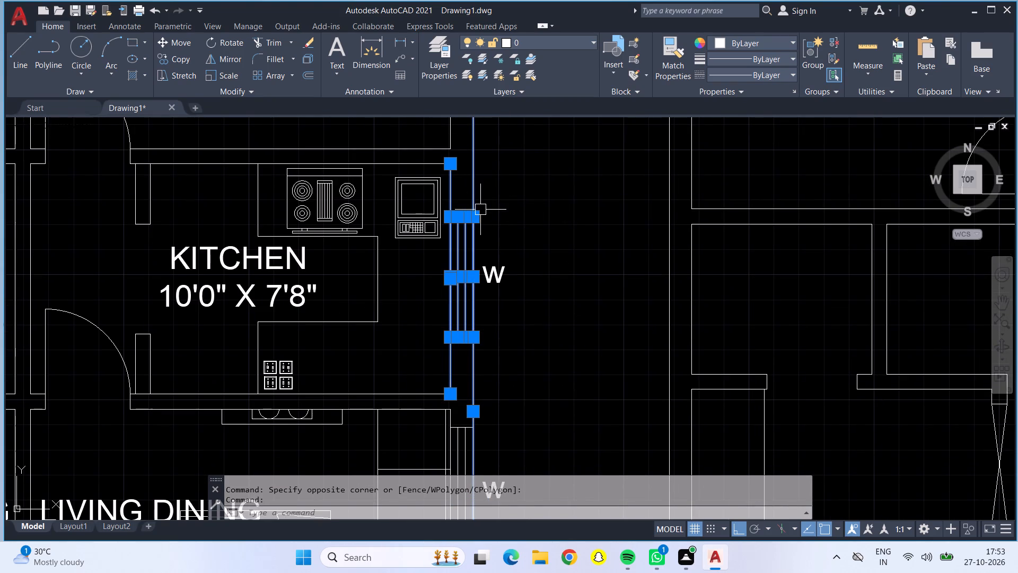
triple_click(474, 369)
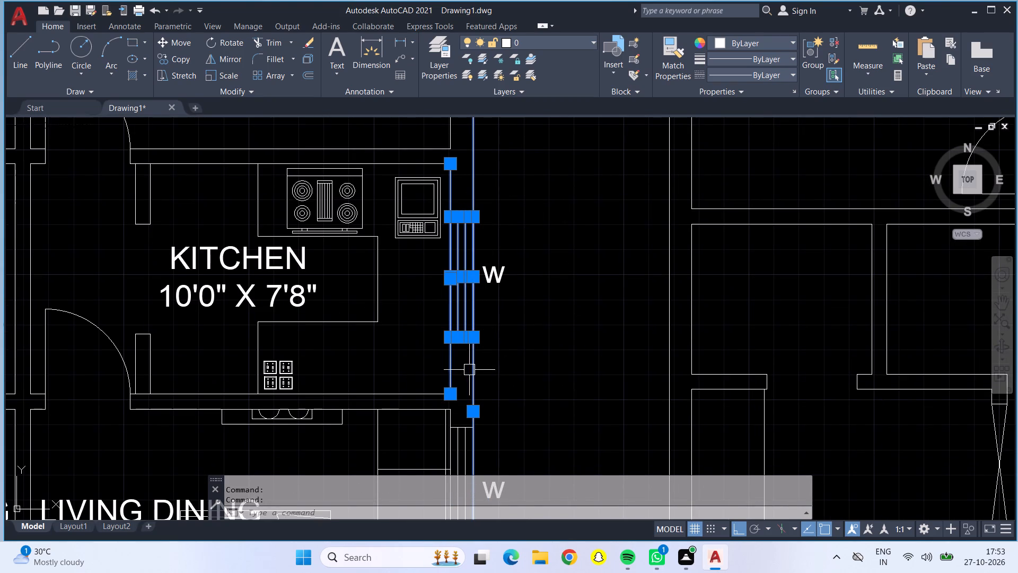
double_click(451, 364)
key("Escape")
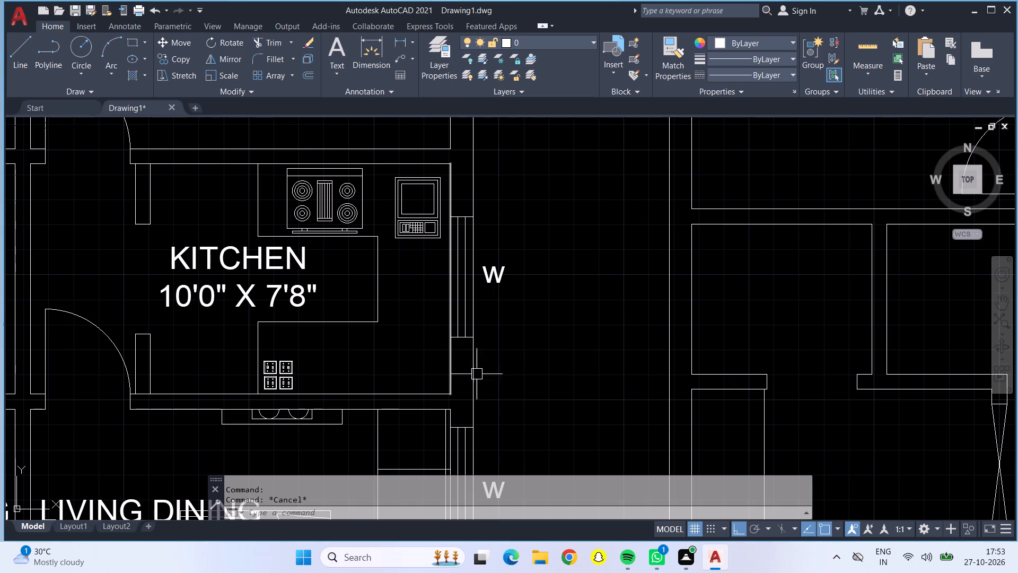
Copy the first plan's right kitchen window, with Ortho off, onto the second plan's right outer wall behind the upper-right bed.
scroll(415, 346, "down", 2)
scroll(435, 325, "up", 2)
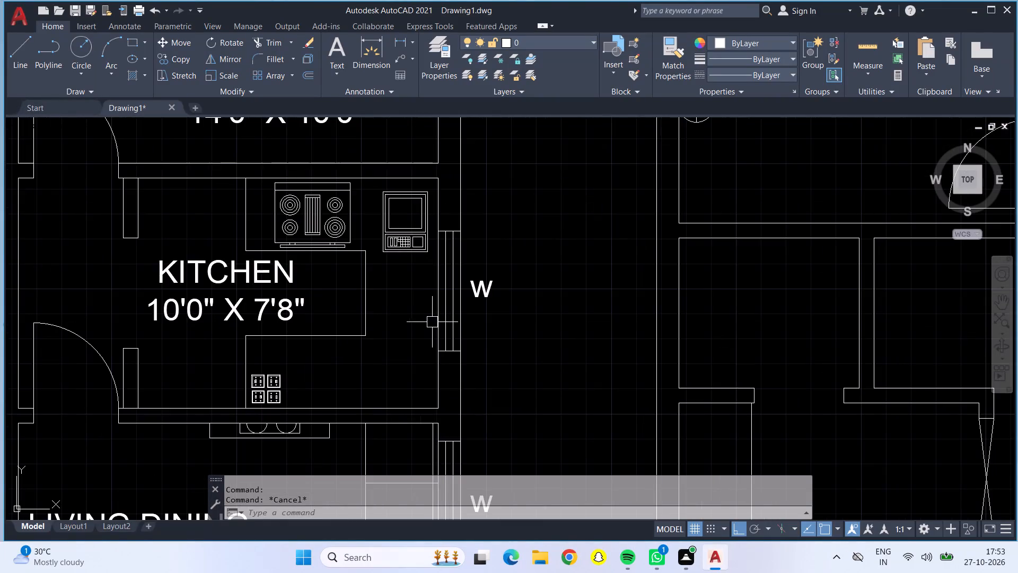
scroll(440, 320, "up", 2)
left_click(435, 318)
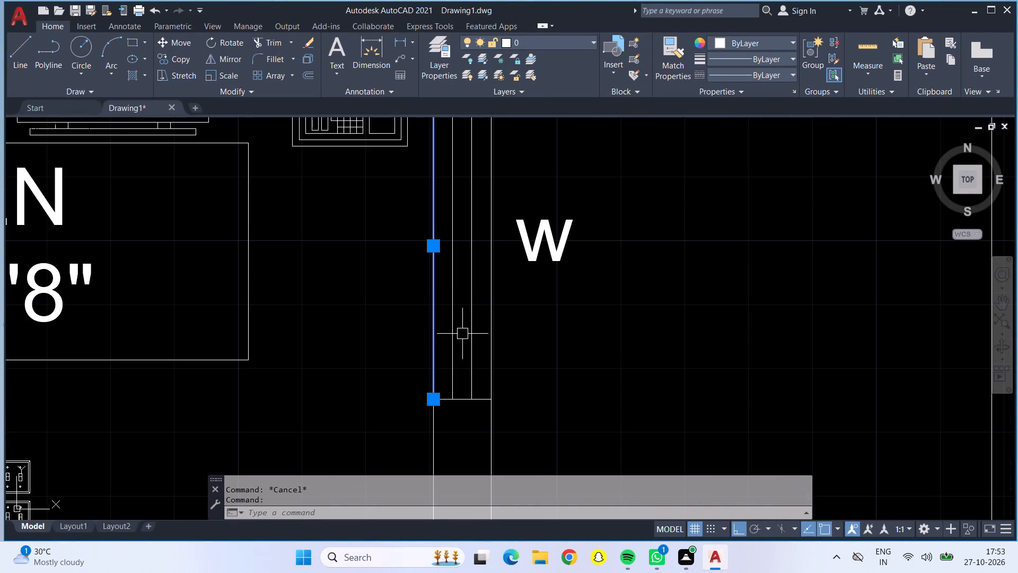
left_click(451, 331)
left_click(468, 334)
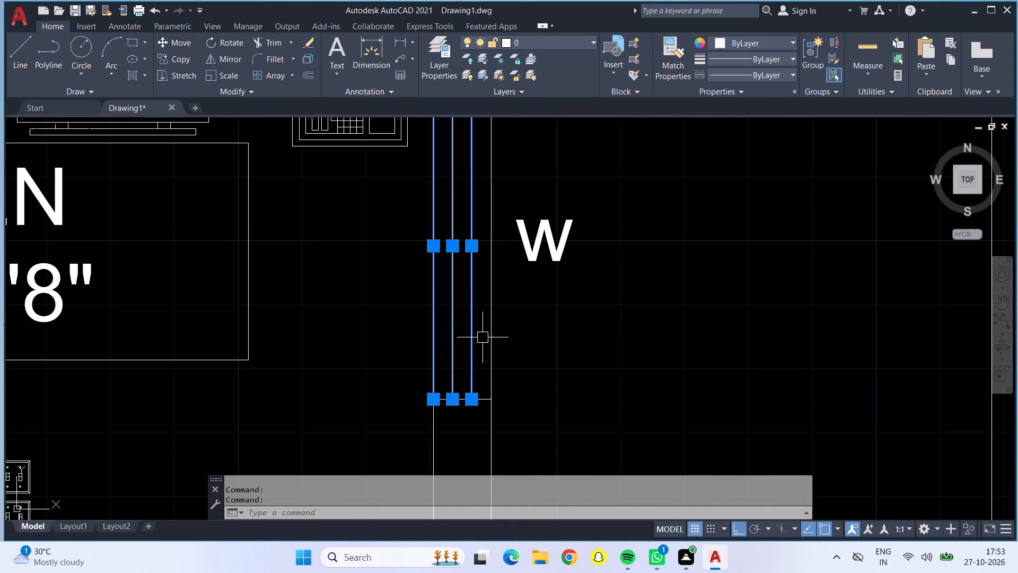
left_click(487, 339)
scroll(490, 386, "up", 2)
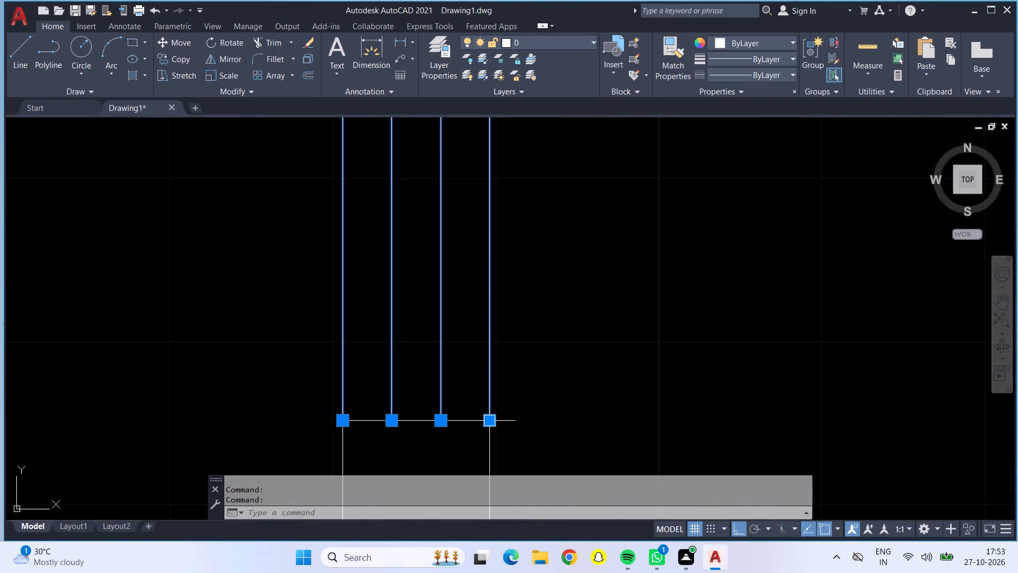
left_click(471, 421)
scroll(469, 385, "down", 1)
scroll(554, 262, "down", 1)
middle_click_drag(557, 262, 518, 511)
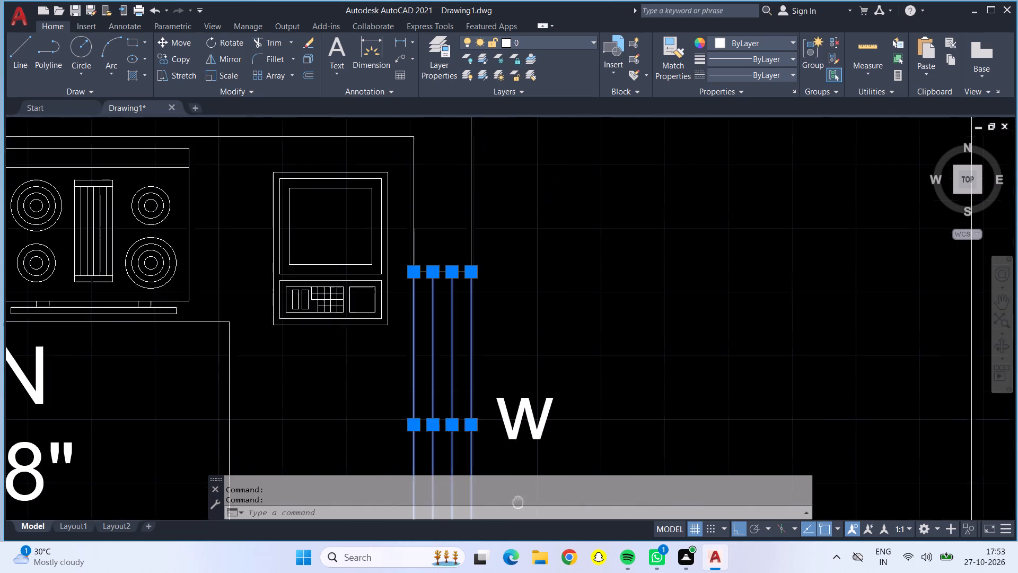
middle_click_drag(518, 511, 524, 536)
scroll(446, 316, "up", 3)
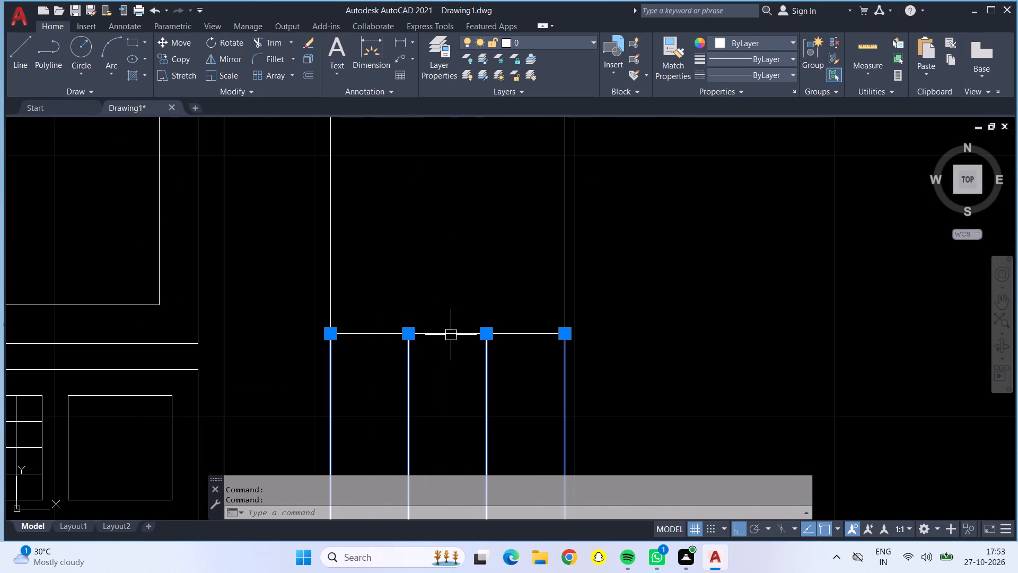
left_click(451, 335)
left_click(177, 59)
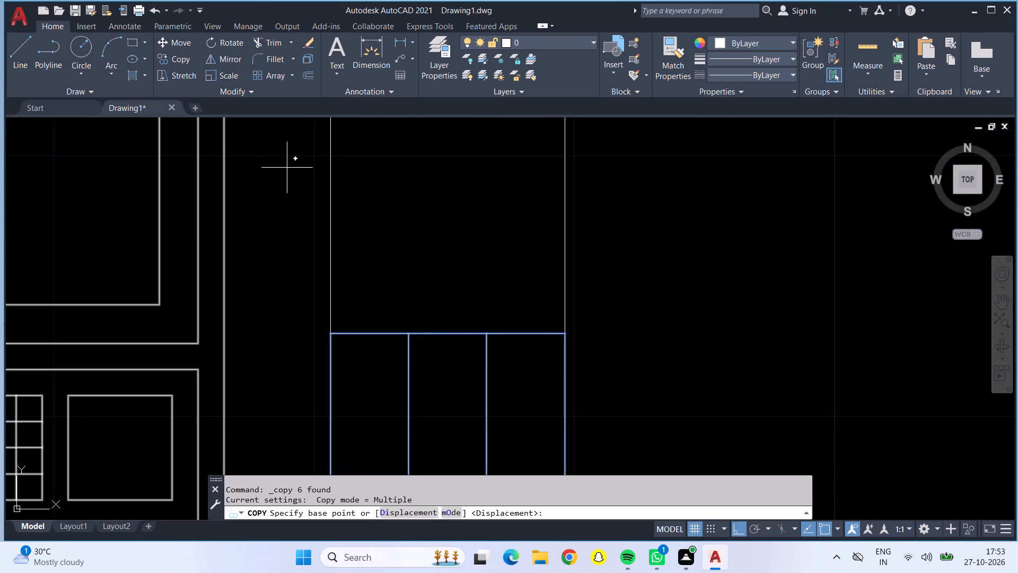
scroll(384, 204, "down", 2)
scroll(594, 306, "down", 2)
middle_click_drag(594, 306, 549, 220)
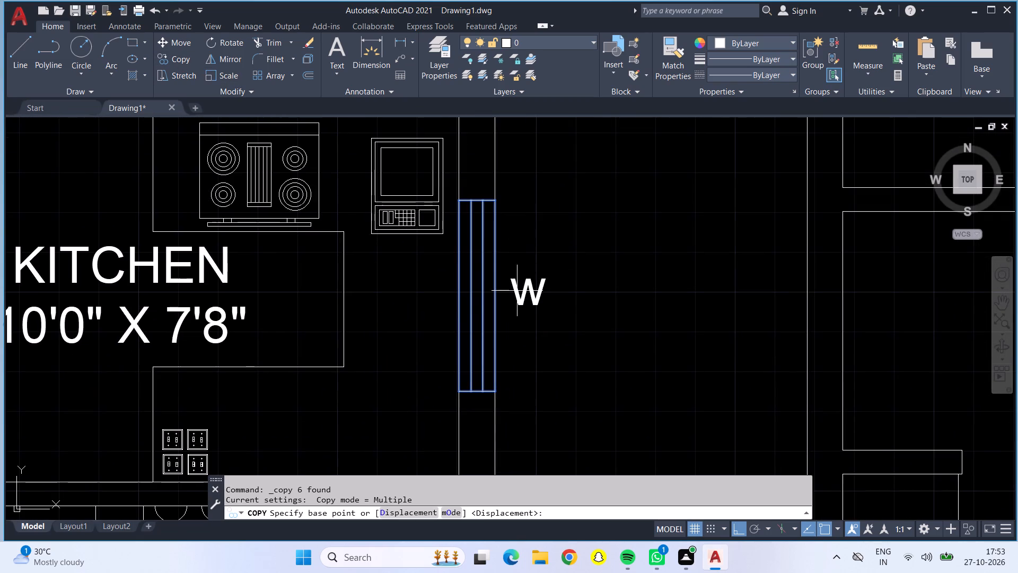
left_click_drag(496, 302, 501, 300)
scroll(609, 309, "down", 1)
middle_click_drag(806, 327, 450, 329)
middle_click_drag(327, 323, 317, 323)
middle_click_drag(825, 325, 394, 328)
scroll(823, 325, "down", 1)
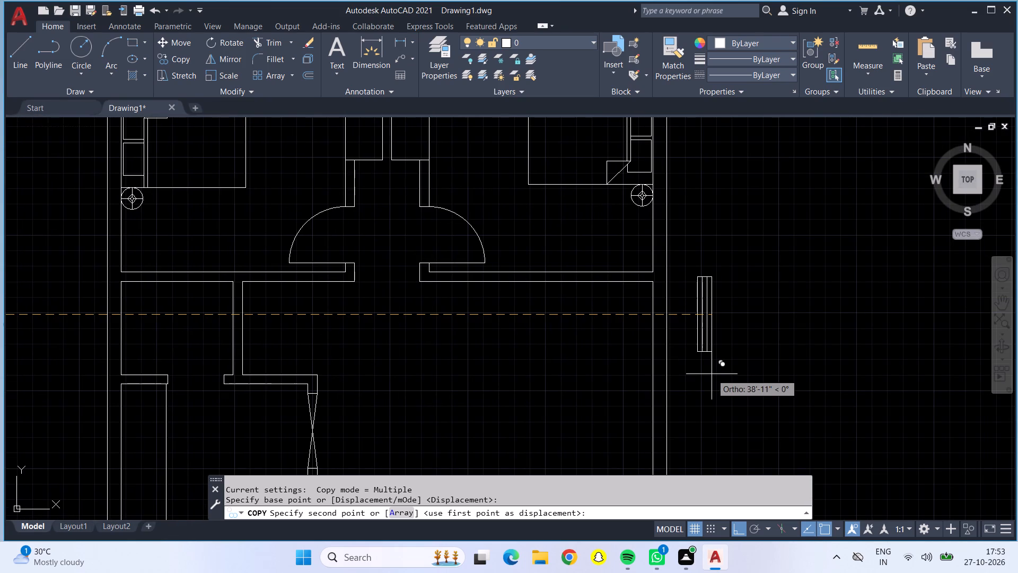
key("F8")
scroll(671, 380, "up", 2)
scroll(669, 379, "down", 2)
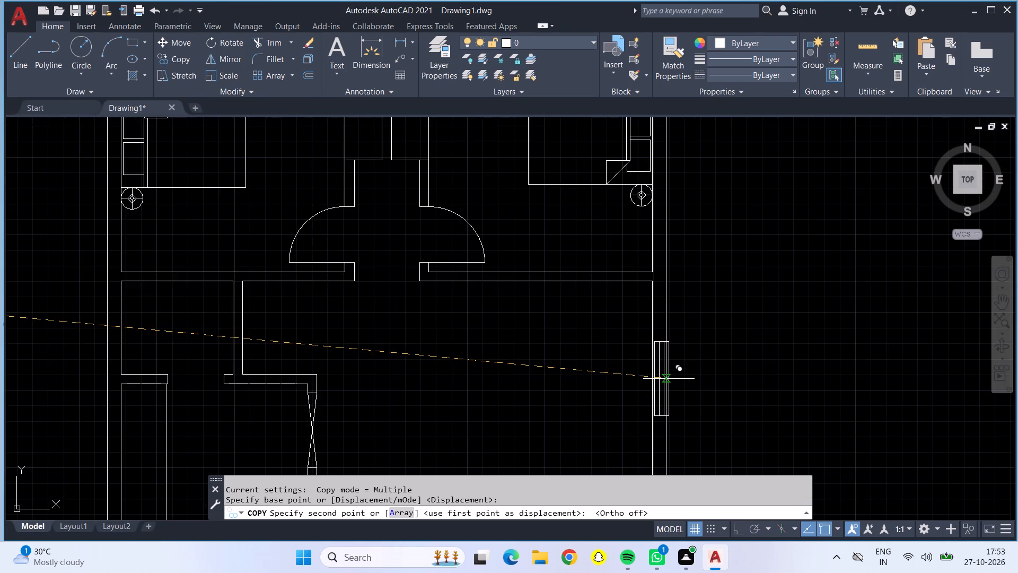
middle_click_drag(669, 379, 642, 516)
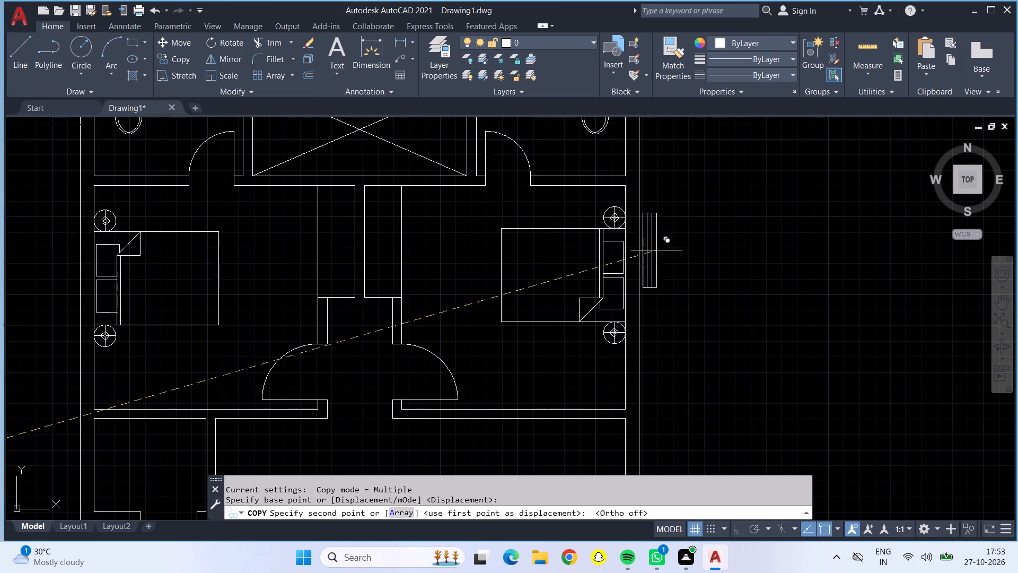
scroll(648, 256, "up", 3)
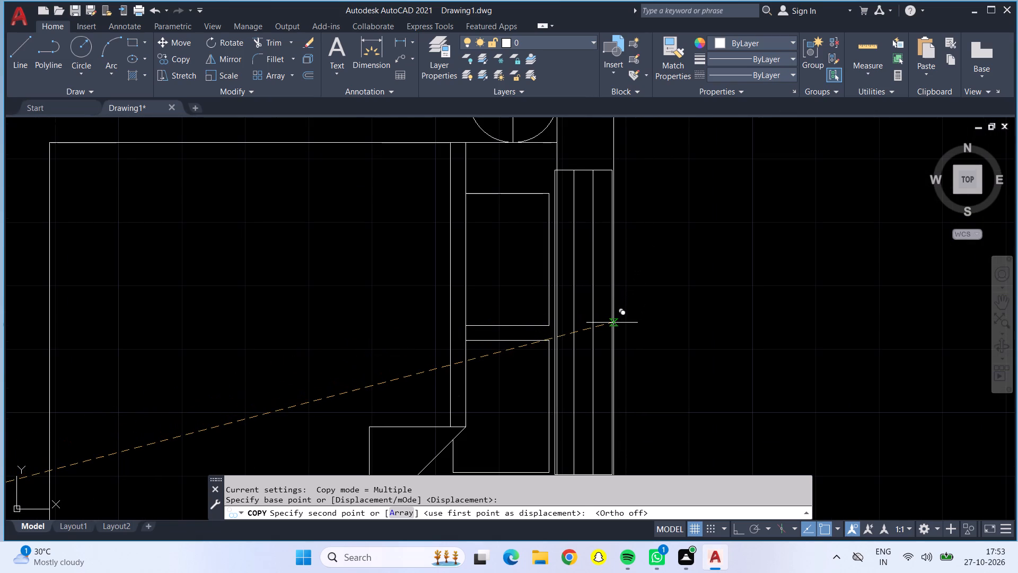
left_click(612, 323)
Place two more copies of the window in the second plan's left outer wall, behind the upper-left bed and the lower-left bed.
scroll(612, 323, "down", 2)
middle_click_drag(361, 307, 362, 307)
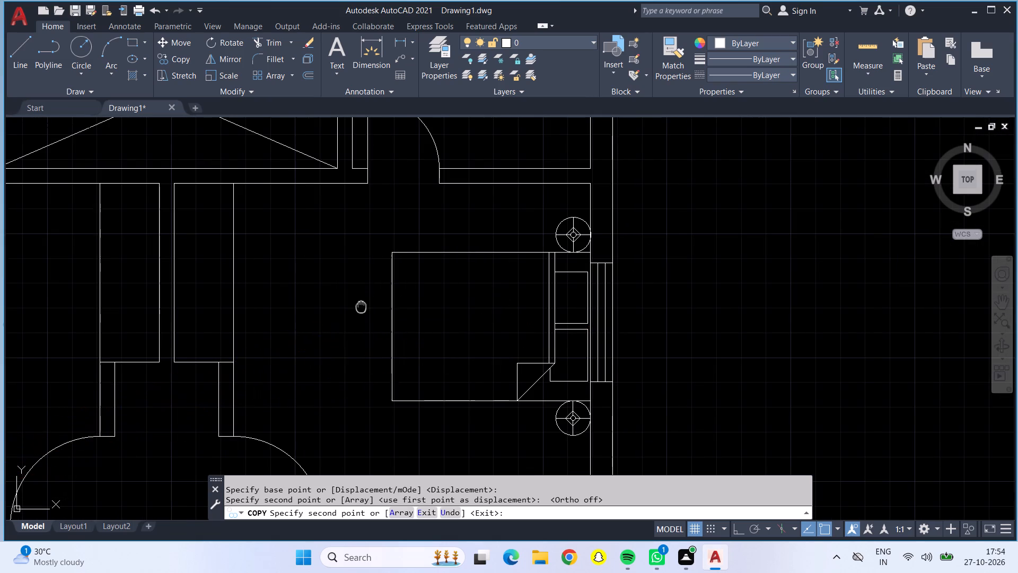
middle_click_drag(362, 307, 714, 304)
middle_click_drag(373, 306, 656, 316)
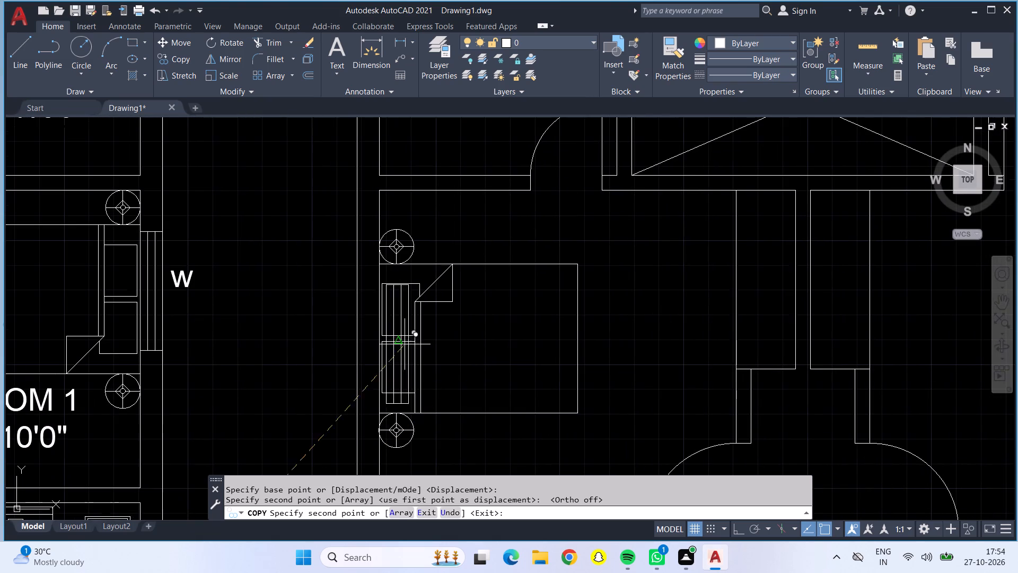
scroll(376, 330, "up", 2)
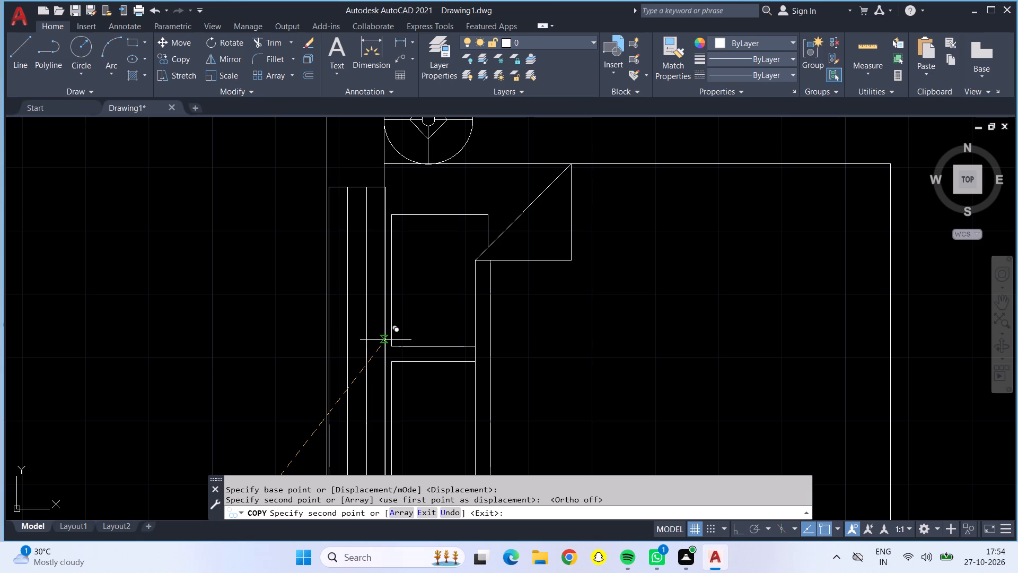
left_click(385, 339)
scroll(382, 338, "down", 2)
scroll(521, 375, "down", 2)
middle_click_drag(516, 404, 495, 182)
middle_click_drag(492, 381, 487, 134)
scroll(444, 231, "up", 3)
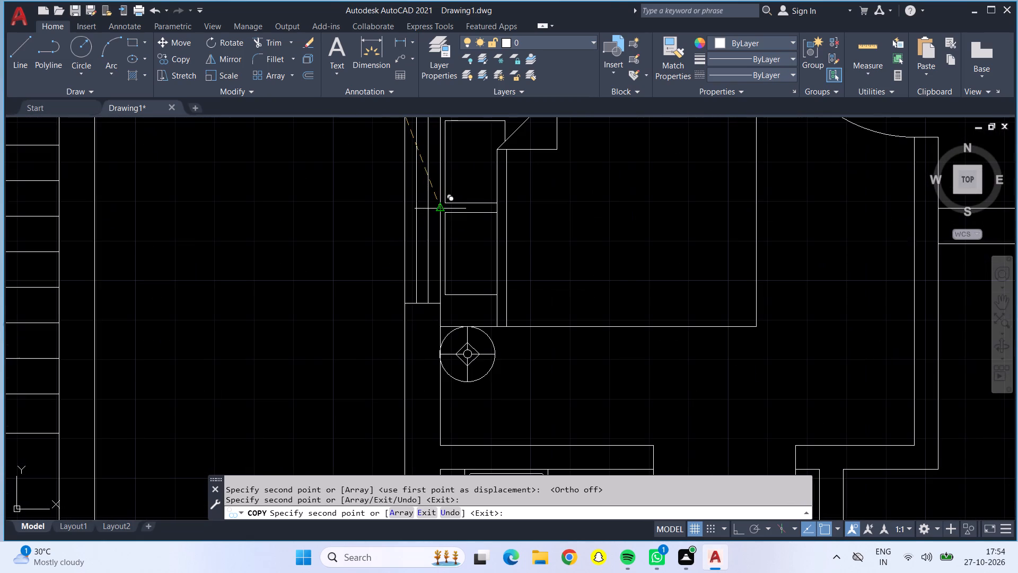
left_click(438, 207)
Place another window copy in the second plan's left outer wall, beside the middle-left room with the counter outline.
scroll(443, 219, "up", 1)
scroll(444, 219, "down", 2)
scroll(592, 299, "down", 3)
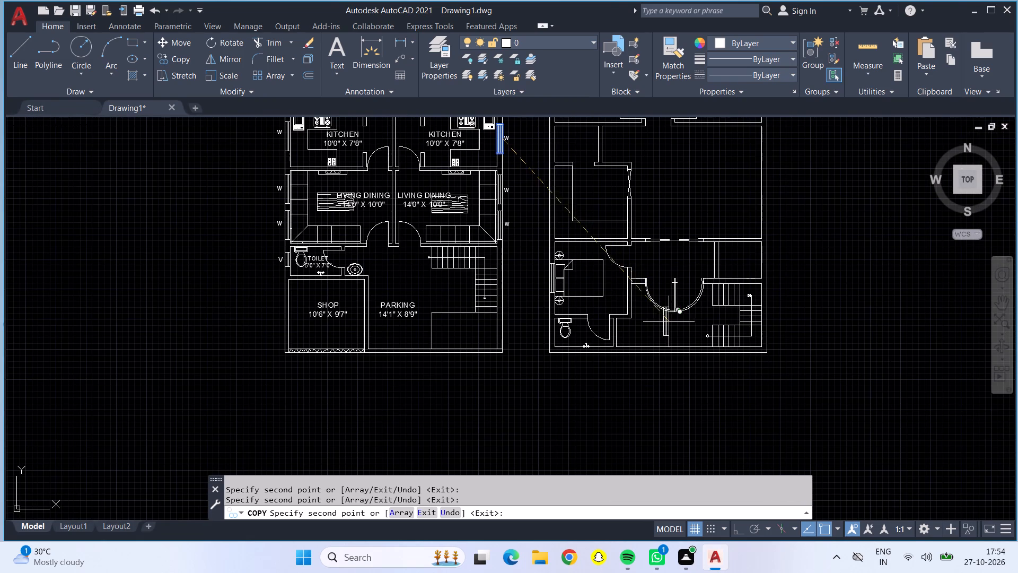
scroll(557, 192, "up", 4)
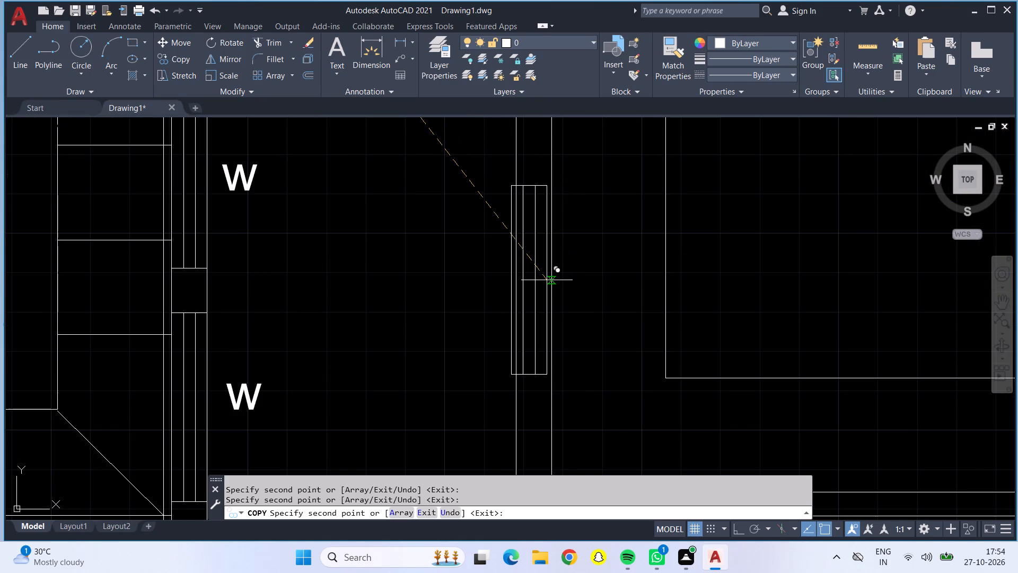
left_click(552, 281)
Place two window copies one above the other in the right outer wall of the second plan's large middle hall, and finish copying.
scroll(552, 281, "down", 3)
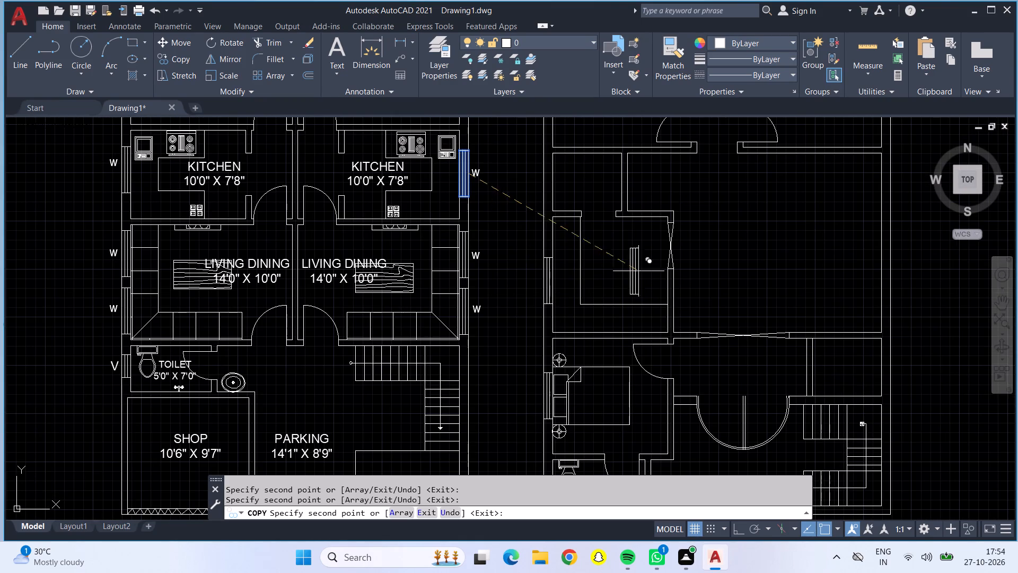
middle_click_drag(632, 257, 605, 418)
middle_click_drag(779, 377, 759, 380)
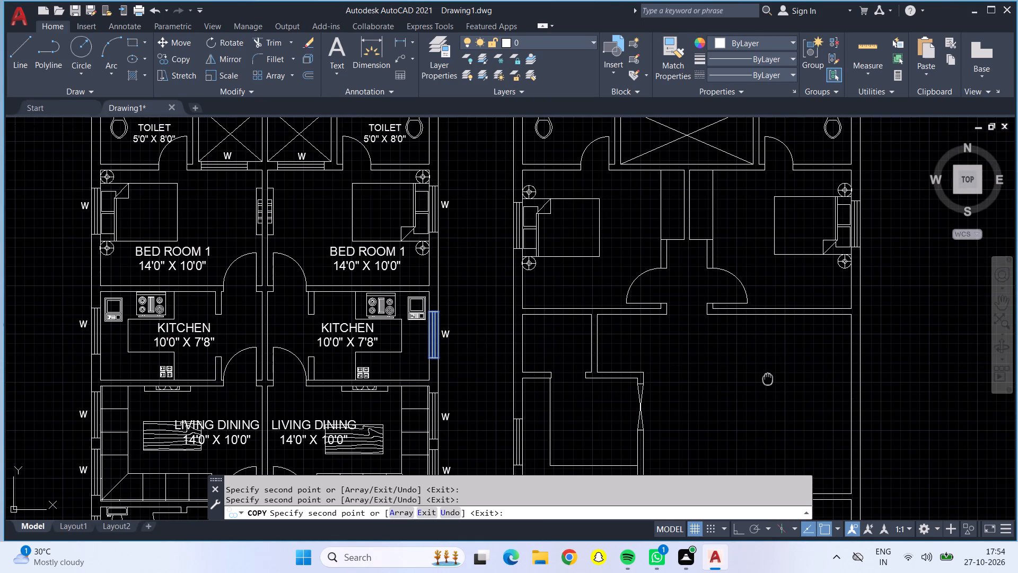
middle_click_drag(759, 380, 595, 369)
middle_click_drag(672, 370, 579, 329)
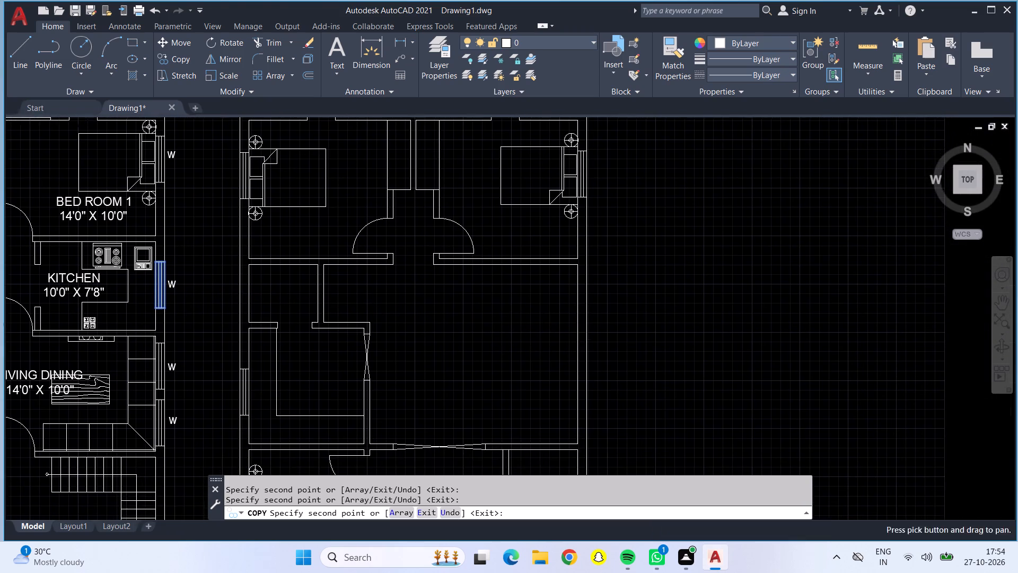
scroll(588, 310, "up", 1)
left_click(586, 332)
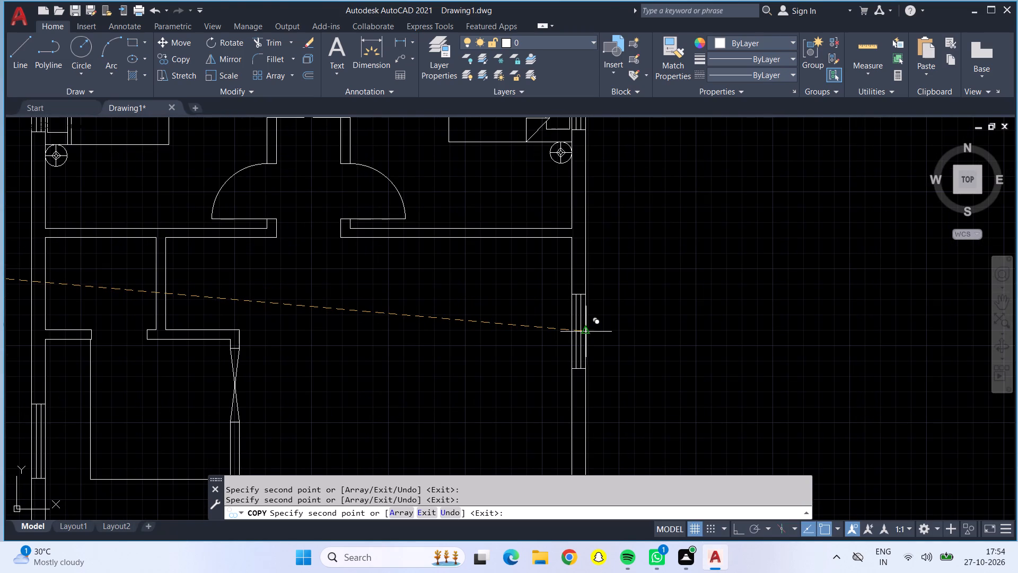
middle_click_drag(589, 381, 587, 236)
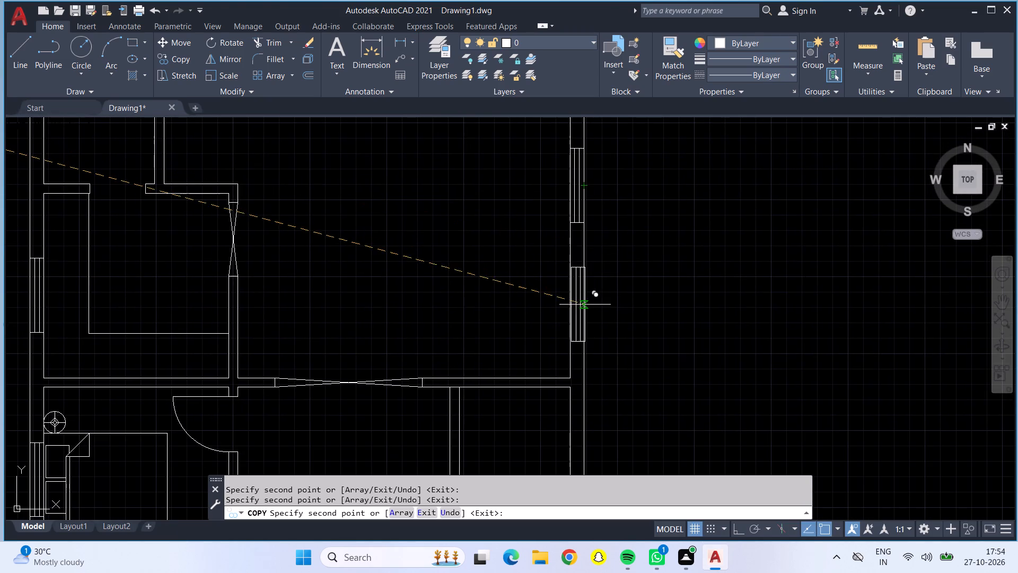
left_click(582, 307)
scroll(583, 309, "down", 1)
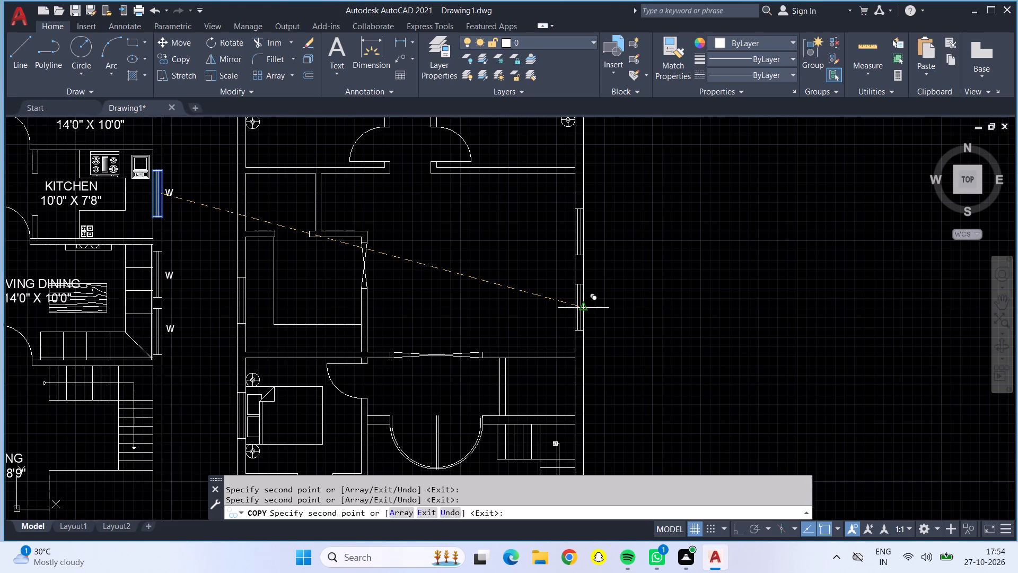
middle_click_drag(567, 384, 571, 281)
scroll(569, 293, "down", 1)
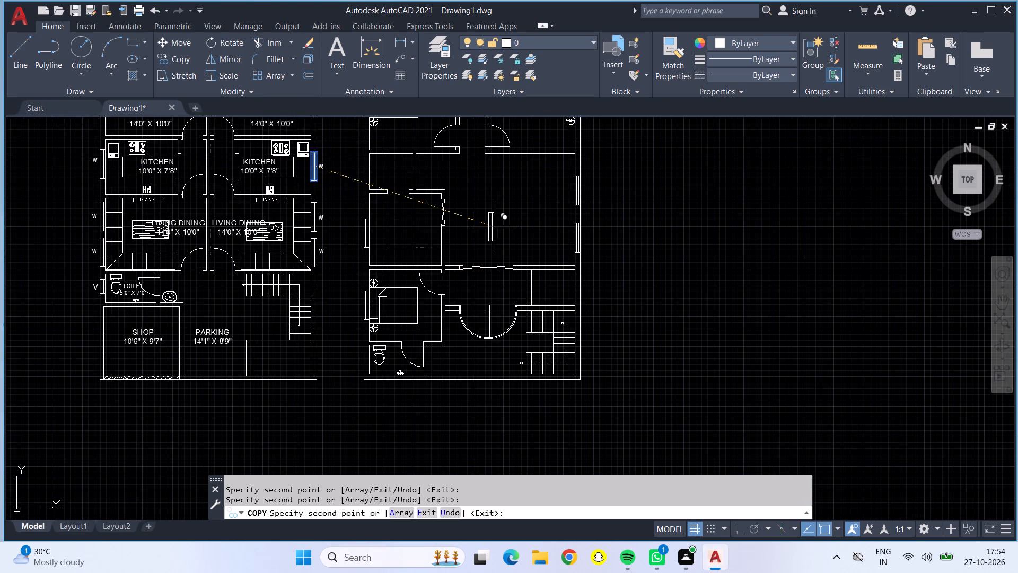
middle_click_drag(506, 227, 516, 347)
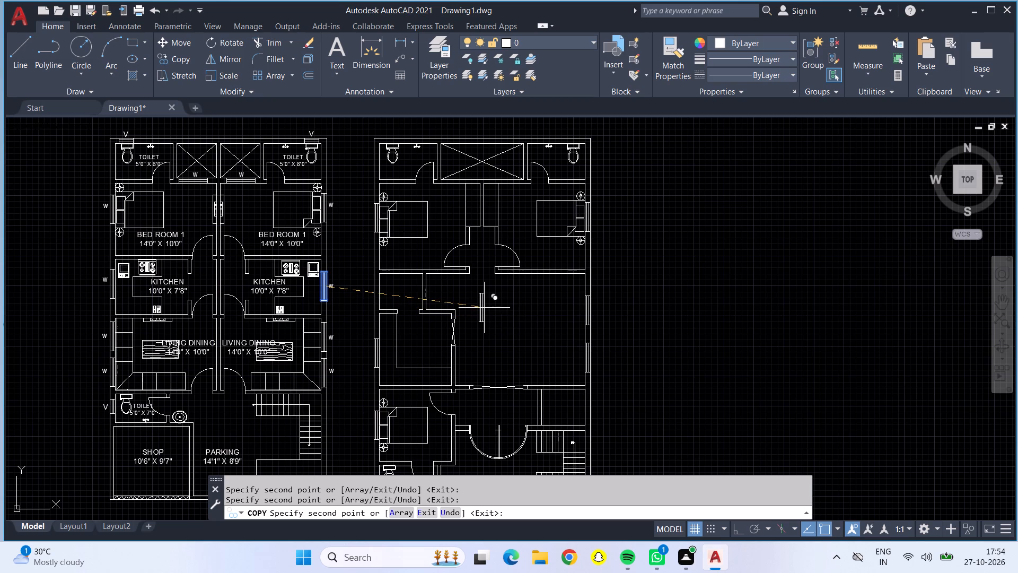
key("Escape")
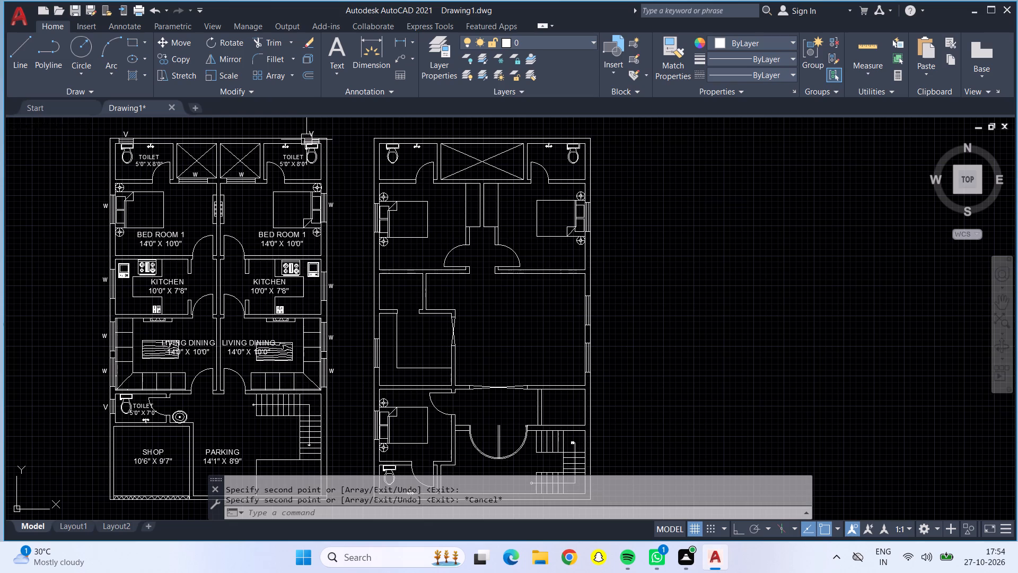
Copy the ventilator above the first plan's upper-right toilet into the second plan's top wall, behind the upper-left toilet's WC.
scroll(302, 138, "up", 6)
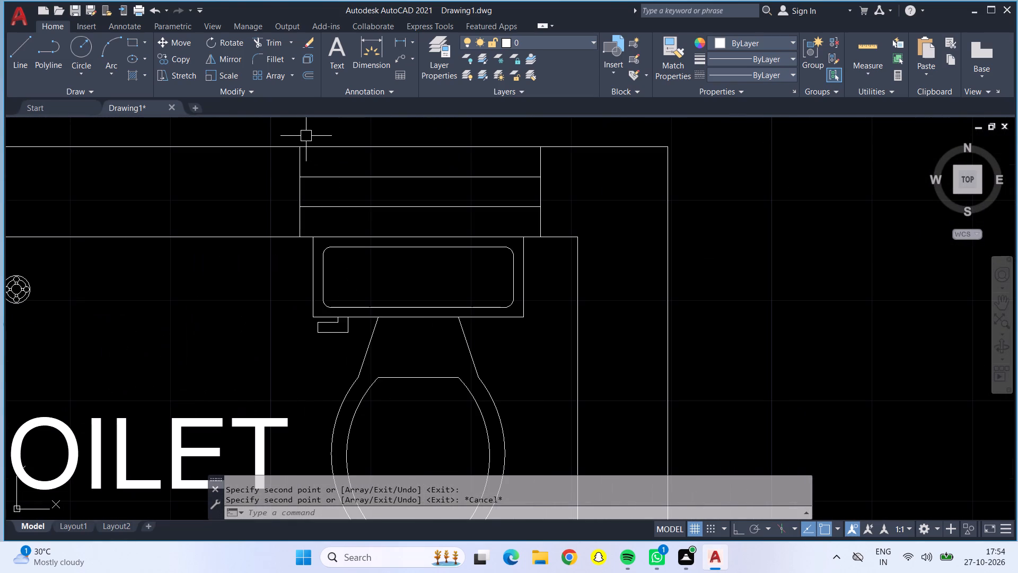
left_click(279, 126)
left_click(576, 259)
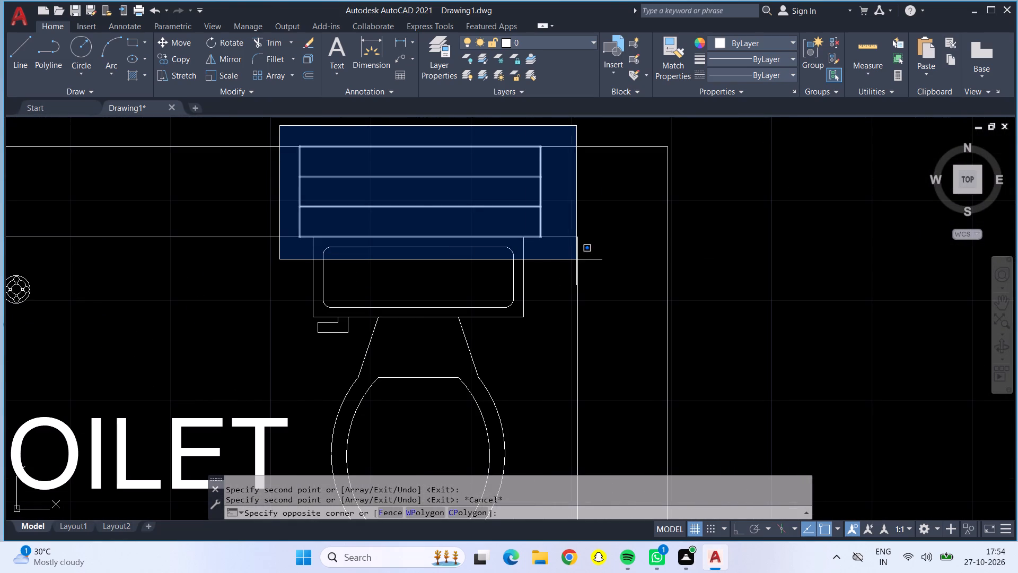
left_click(181, 59)
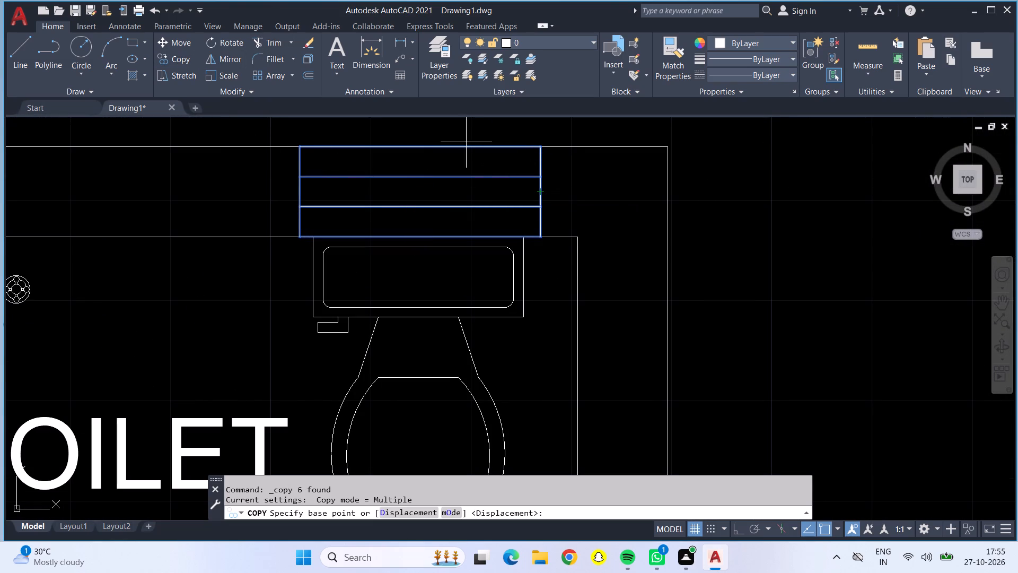
left_click(424, 144)
scroll(582, 179, "down", 3)
middle_click_drag(698, 235, 686, 234)
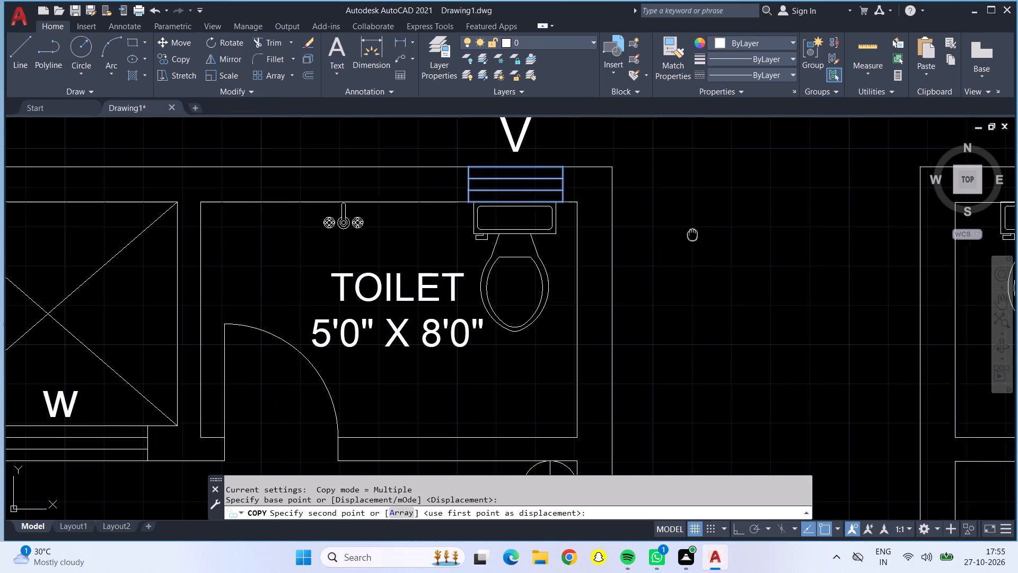
middle_click_drag(686, 234, 303, 216)
scroll(672, 144, "up", 1)
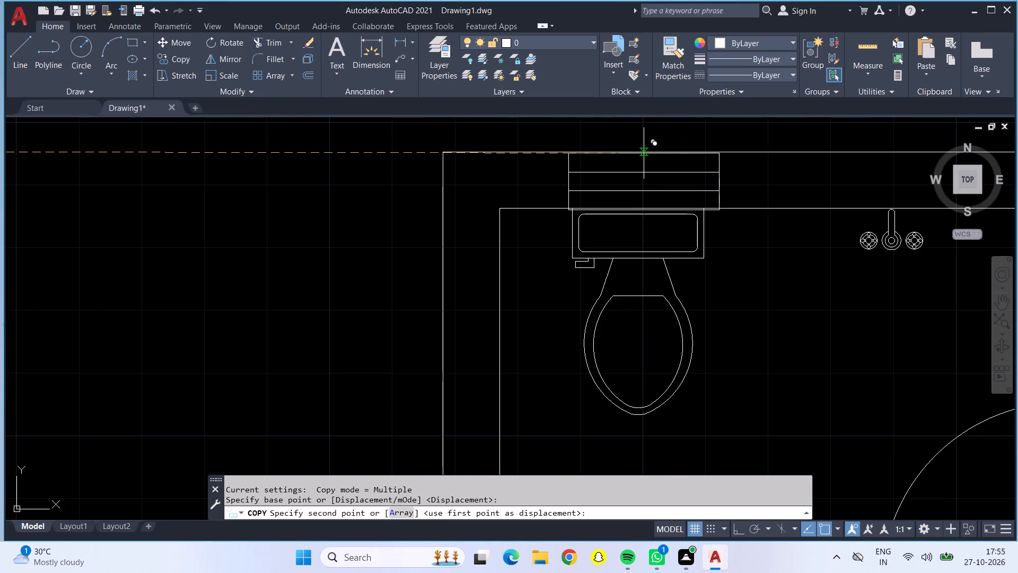
left_click(643, 153)
Place another ventilator copy in the second plan's top wall, behind the upper-right toilet's WC, and finish copying.
scroll(642, 153, "down", 4)
middle_click_drag(702, 247, 198, 240)
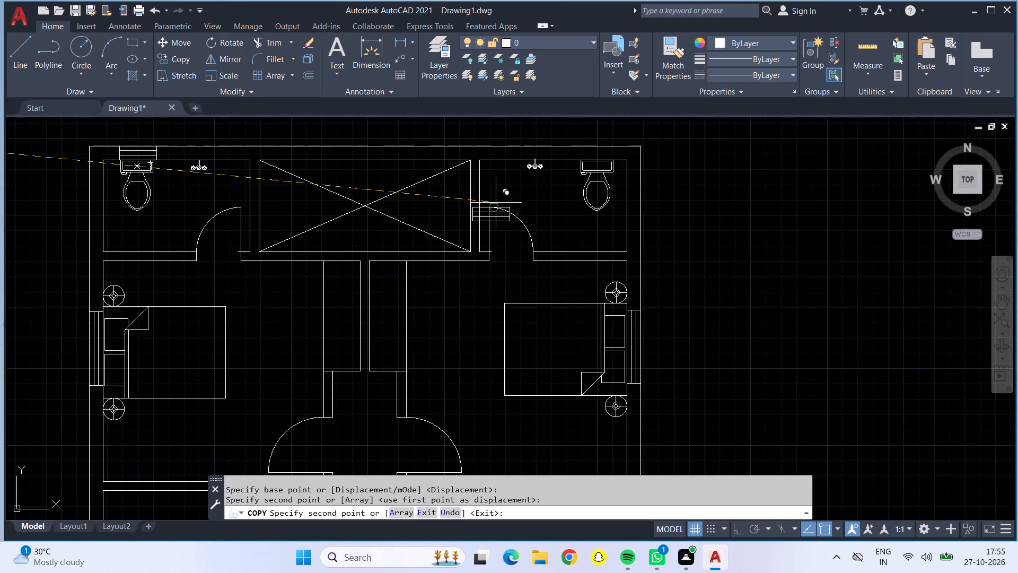
scroll(601, 144, "up", 2)
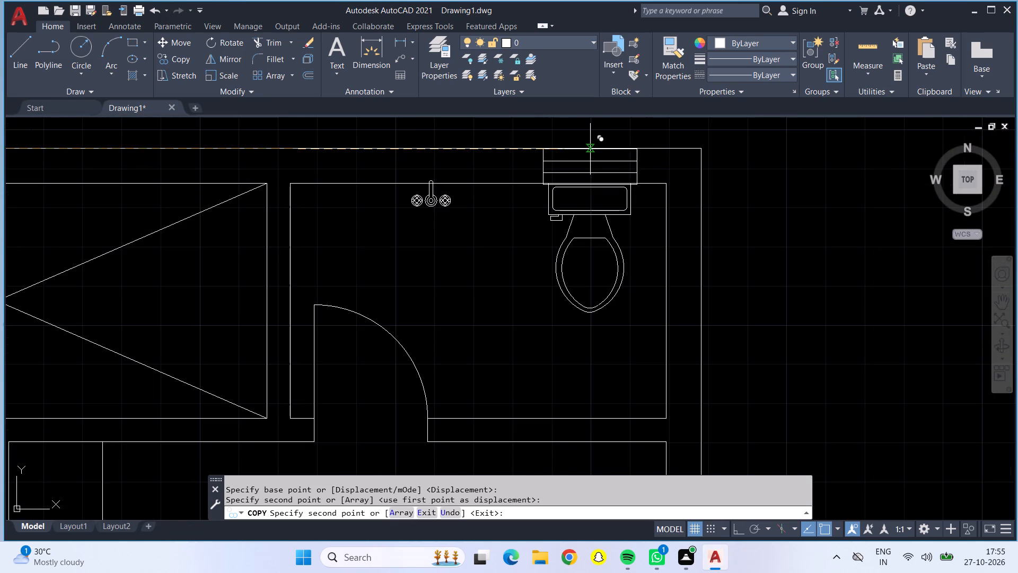
left_click(590, 149)
scroll(590, 149, "down", 3)
key("Escape")
middle_click_drag(275, 291, 636, 125)
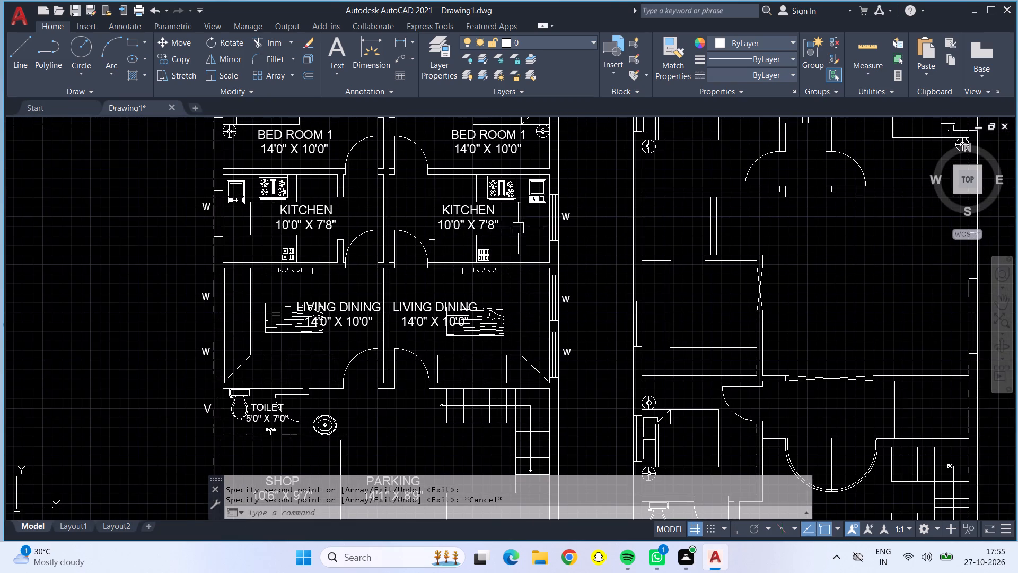
Copy the ventilator beside the first plan's lower-left toilet into the second plan's left outer wall, beside the lower-left toilet's WC, and finish copying.
scroll(203, 406, "up", 3)
scroll(258, 389, "up", 2)
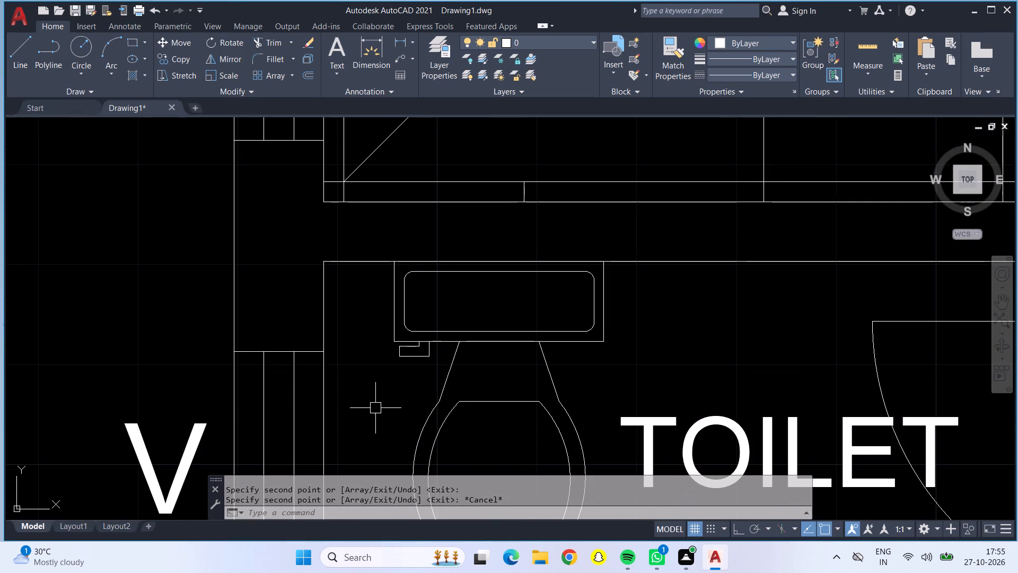
middle_click_drag(375, 406, 364, 264)
left_click_drag(199, 184, 218, 184)
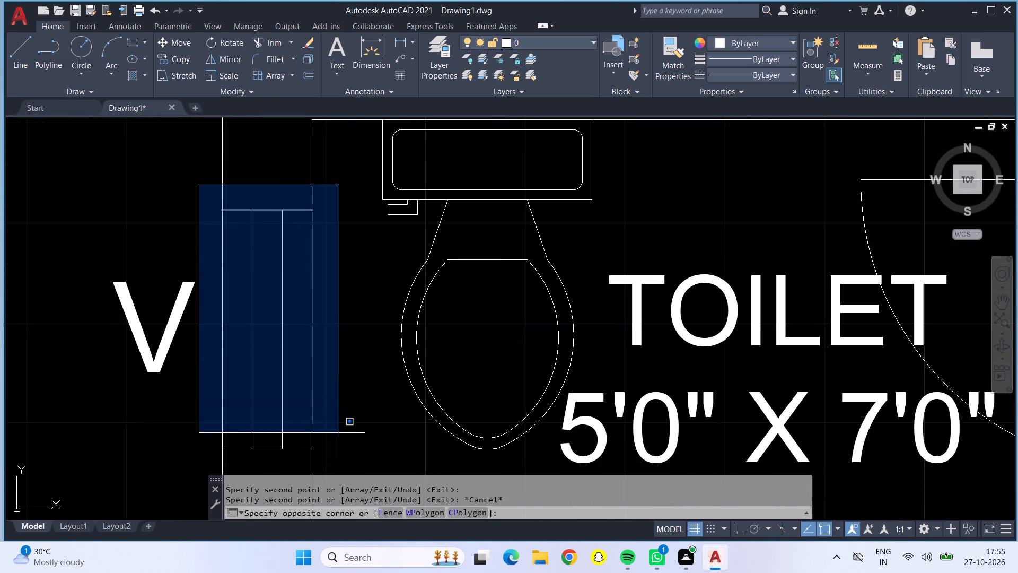
left_click_drag(348, 462, 338, 445)
left_click(174, 54)
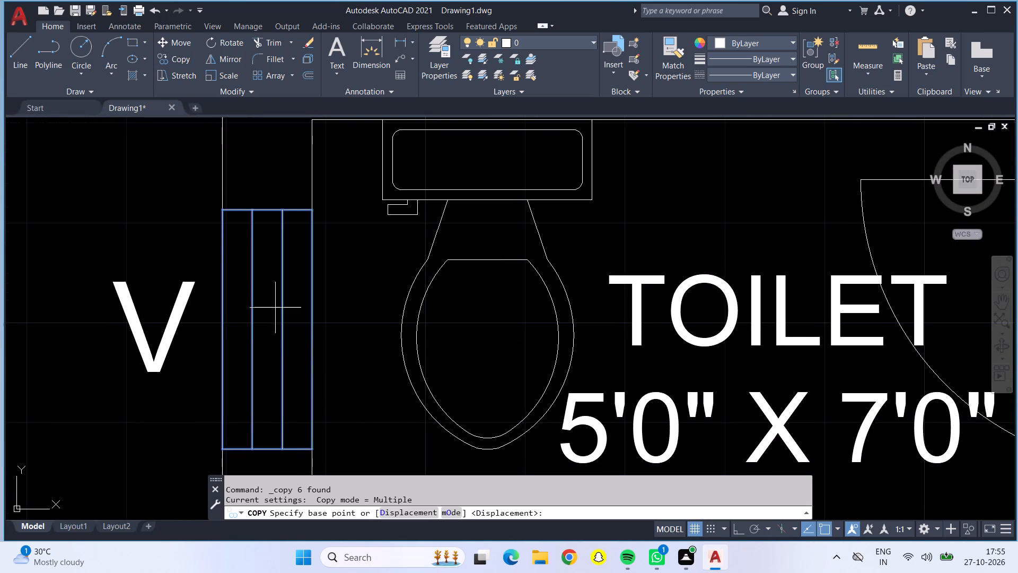
left_click_drag(311, 332, 320, 332)
scroll(516, 340, "down", 4)
middle_click_drag(754, 357, 296, 272)
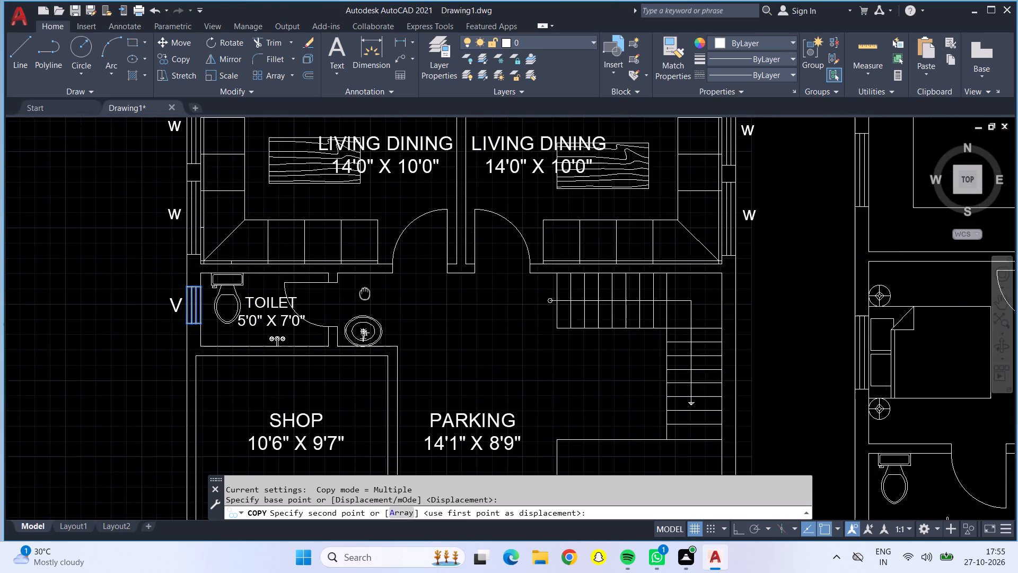
middle_click_drag(296, 272, 133, 220)
scroll(526, 387, "up", 2)
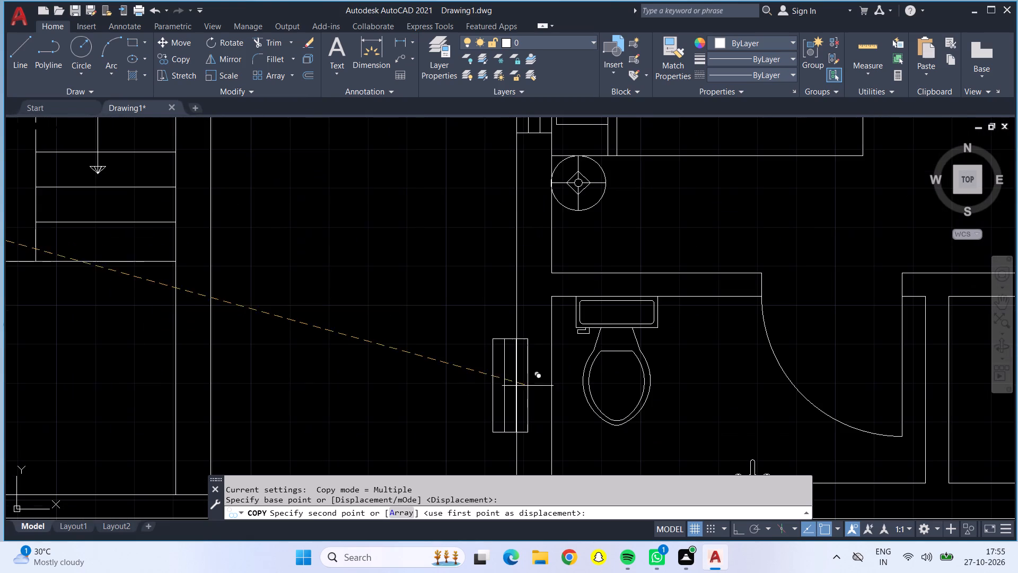
left_click(550, 386)
scroll(544, 380, "up", 1)
scroll(544, 380, "down", 1)
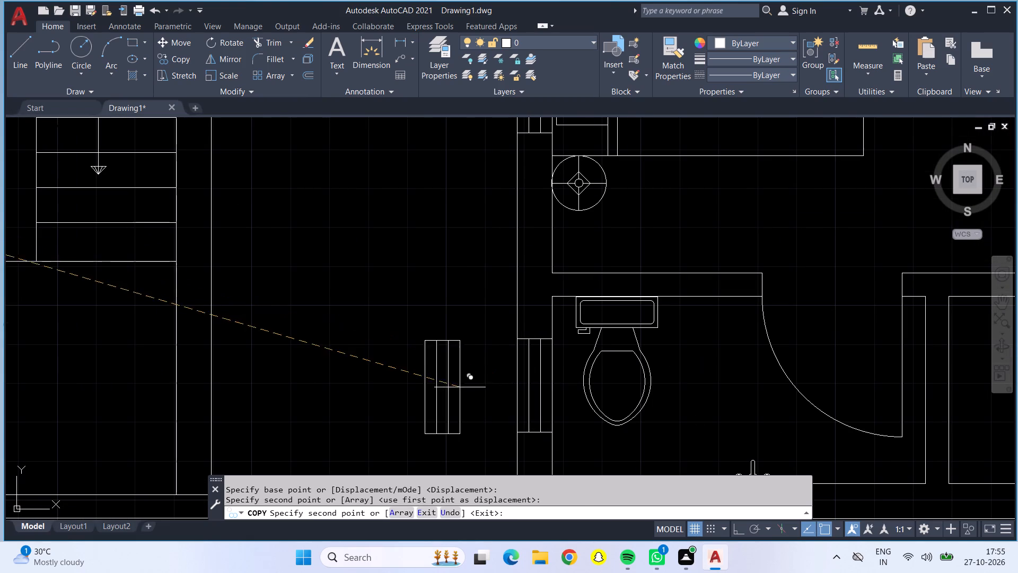
key("Escape")
Examine the second plan from the lower toilet and stair up through the middle rooms to the top toilets.
scroll(504, 357, "down", 2)
scroll(504, 357, "up", 1)
scroll(504, 357, "down", 1)
middle_click_drag(618, 312, 268, 302)
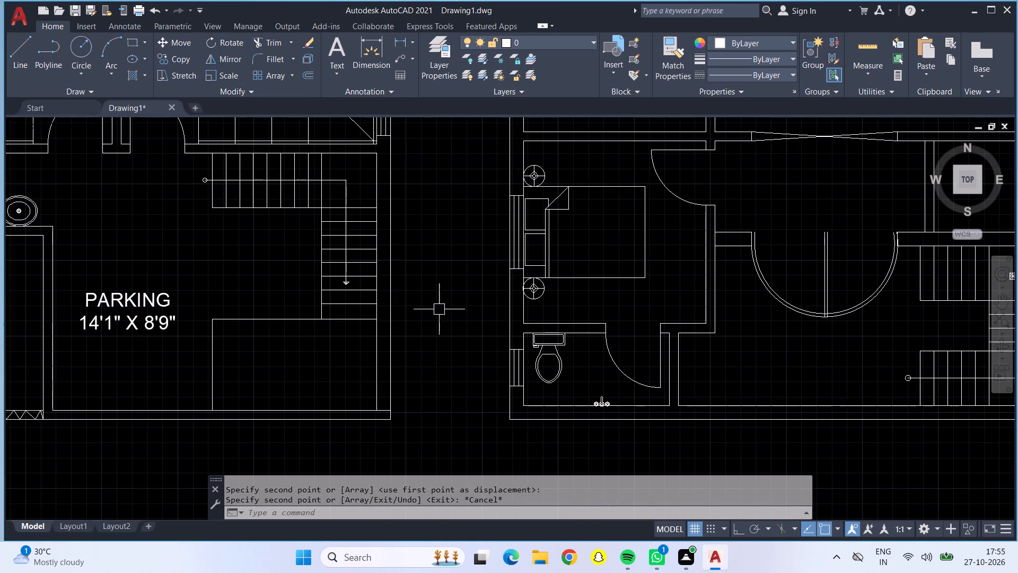
scroll(579, 304, "down", 1)
middle_click_drag(593, 298, 342, 301)
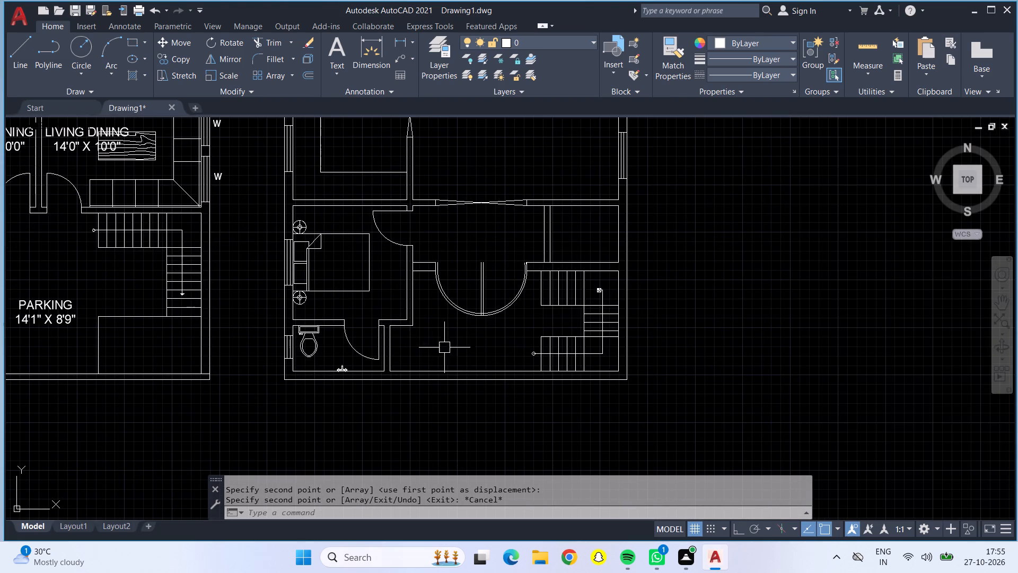
middle_click_drag(475, 344, 448, 442)
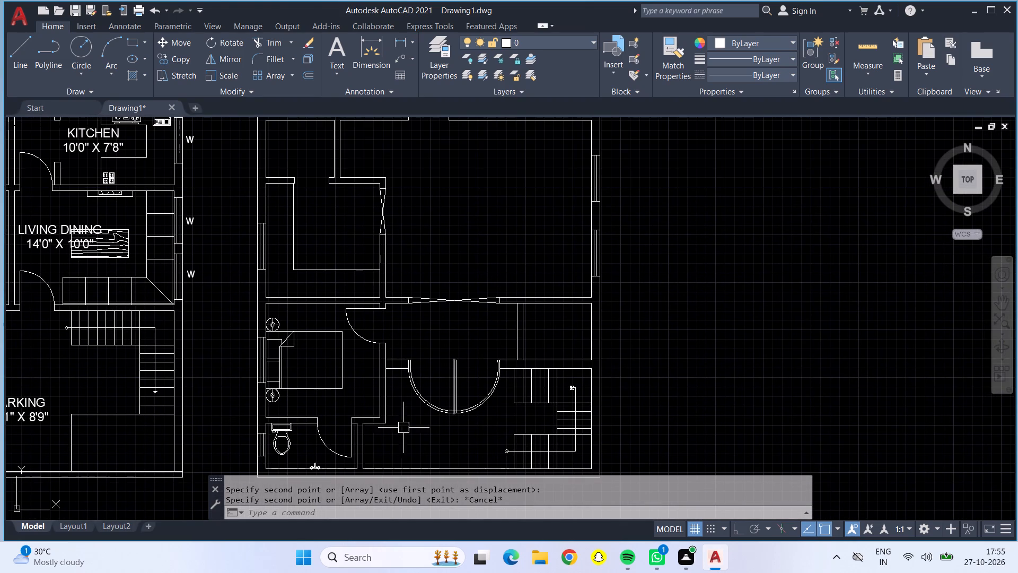
scroll(406, 425, "down", 1)
middle_click_drag(406, 425, 408, 467)
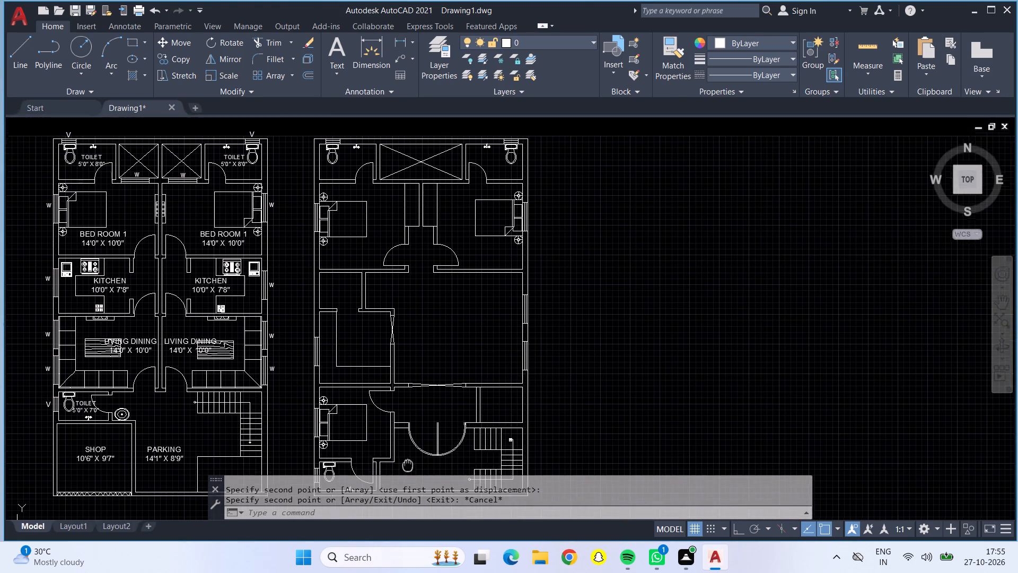
middle_click_drag(408, 467, 411, 475)
middle_click_drag(450, 343, 430, 388)
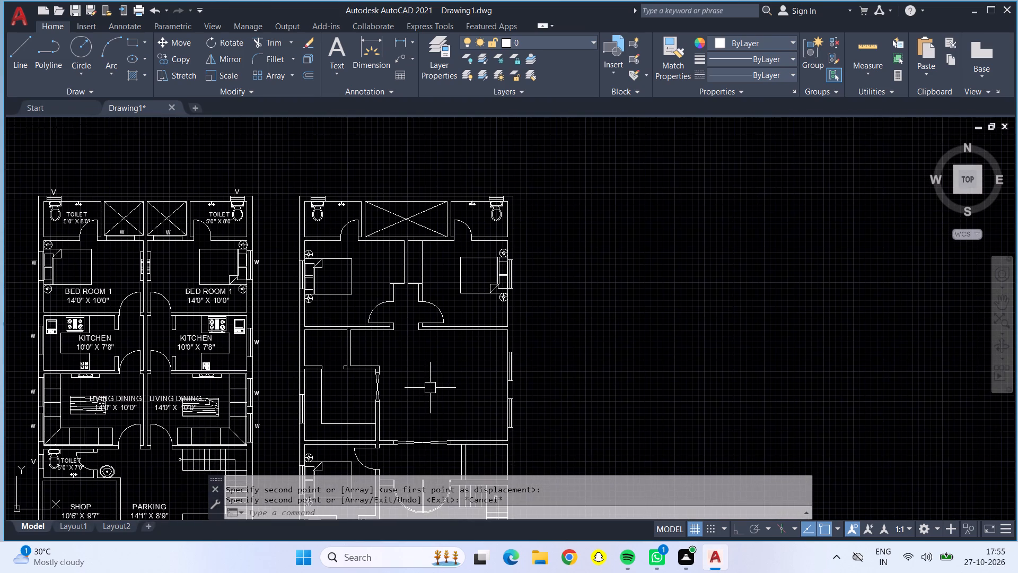
scroll(218, 335, "up", 1)
scroll(218, 335, "down", 1)
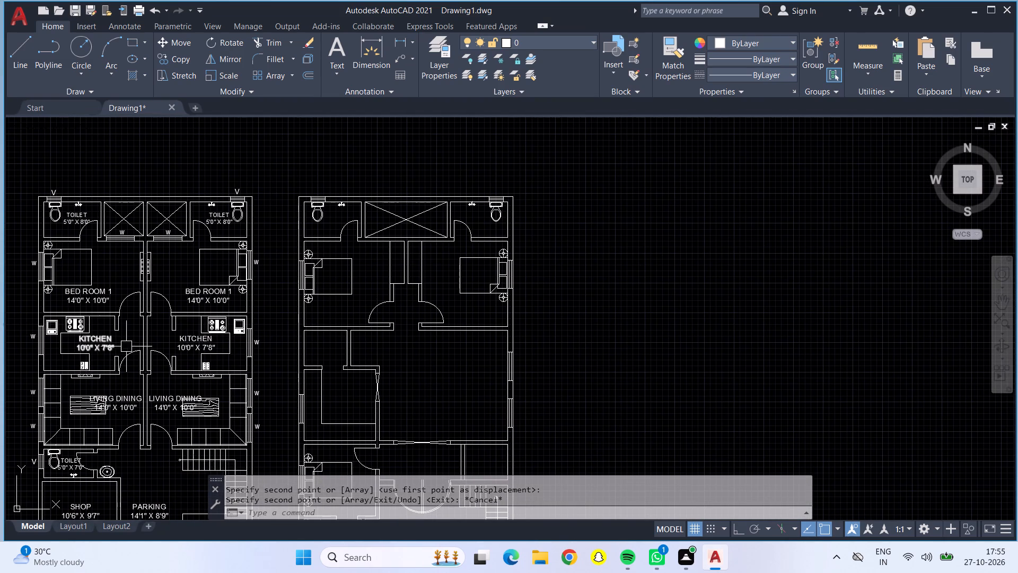
Copy the keypad appliance from the first plan's right kitchen to the upper-left and lower-right ends of the second plan's kitchen counter.
left_click(235, 330)
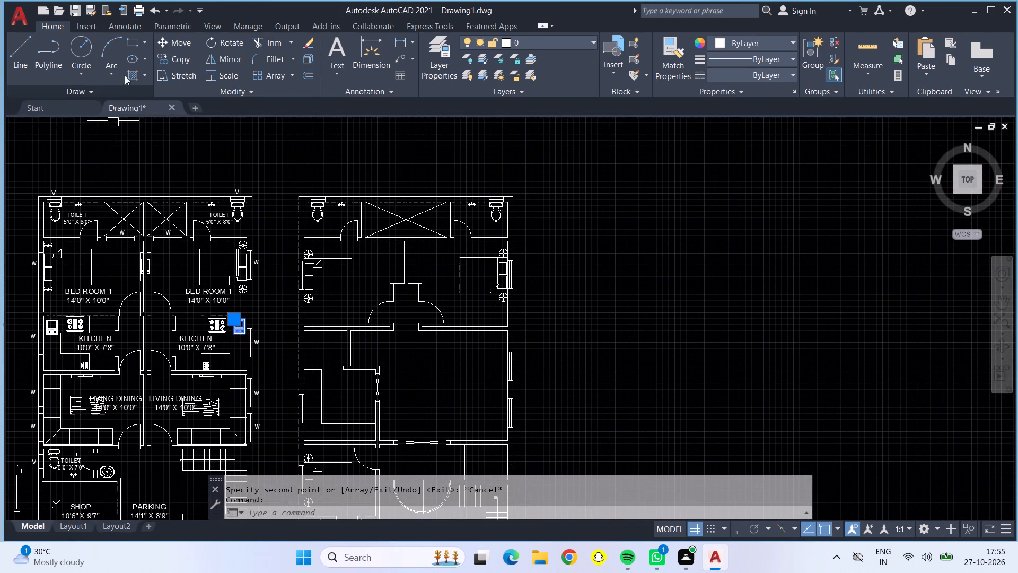
left_click(173, 53)
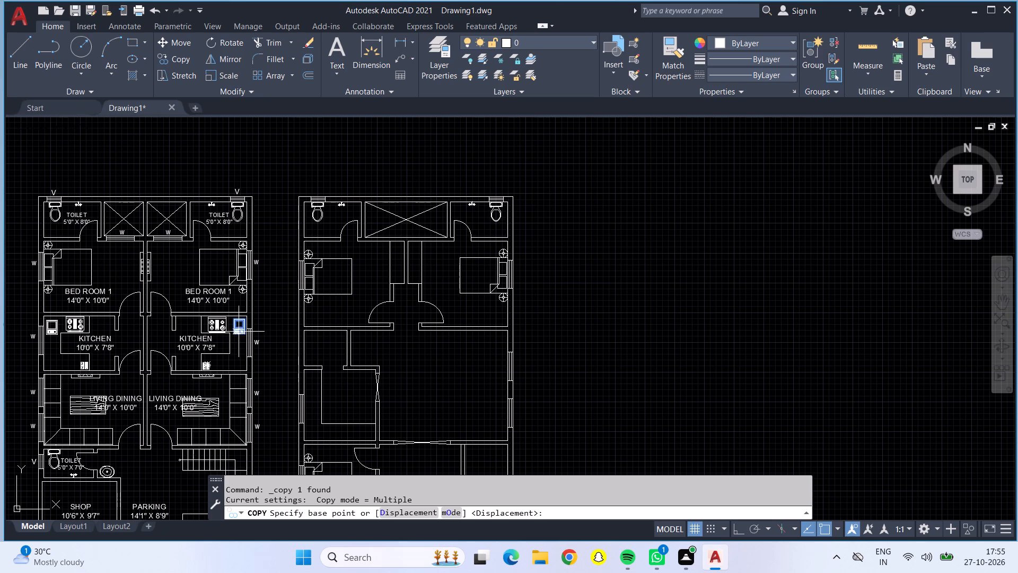
left_click_drag(239, 328, 242, 333)
scroll(315, 379, "up", 3)
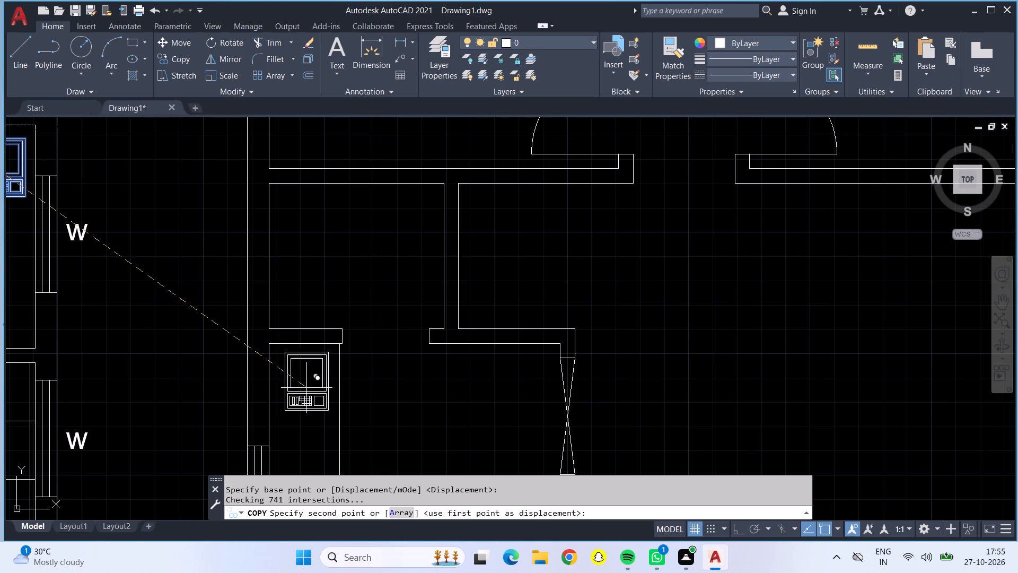
left_click(306, 399)
scroll(306, 398, "down", 3)
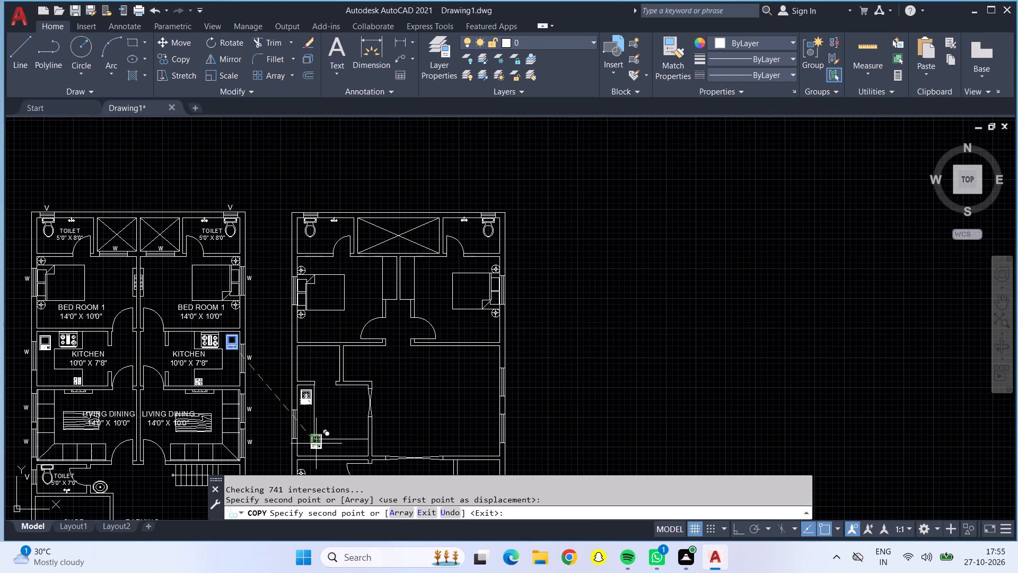
scroll(358, 446, "up", 2)
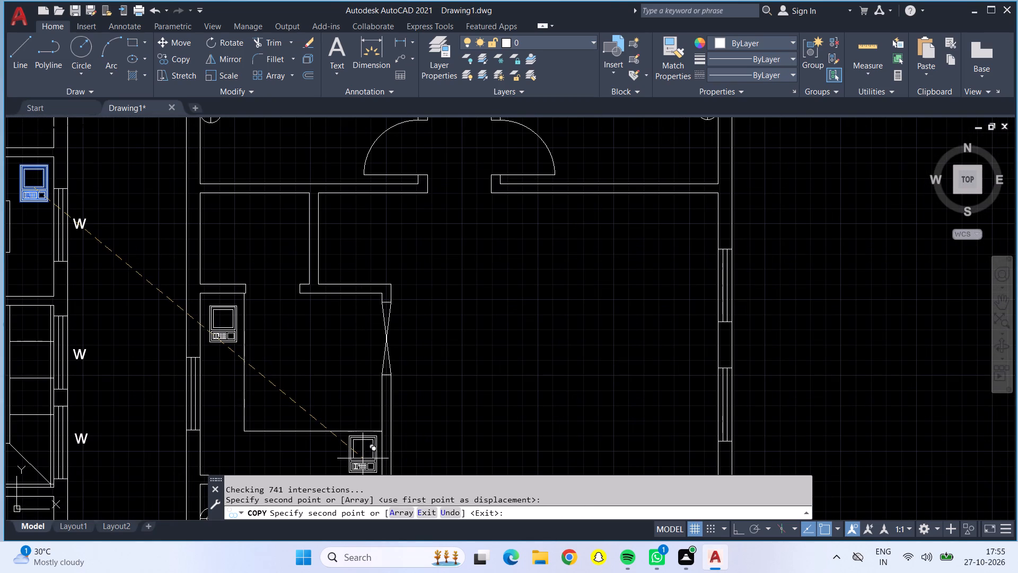
left_click(362, 458)
scroll(337, 410, "down", 1)
middle_click_drag(337, 388, 356, 349)
scroll(337, 388, "down", 1)
key("Escape")
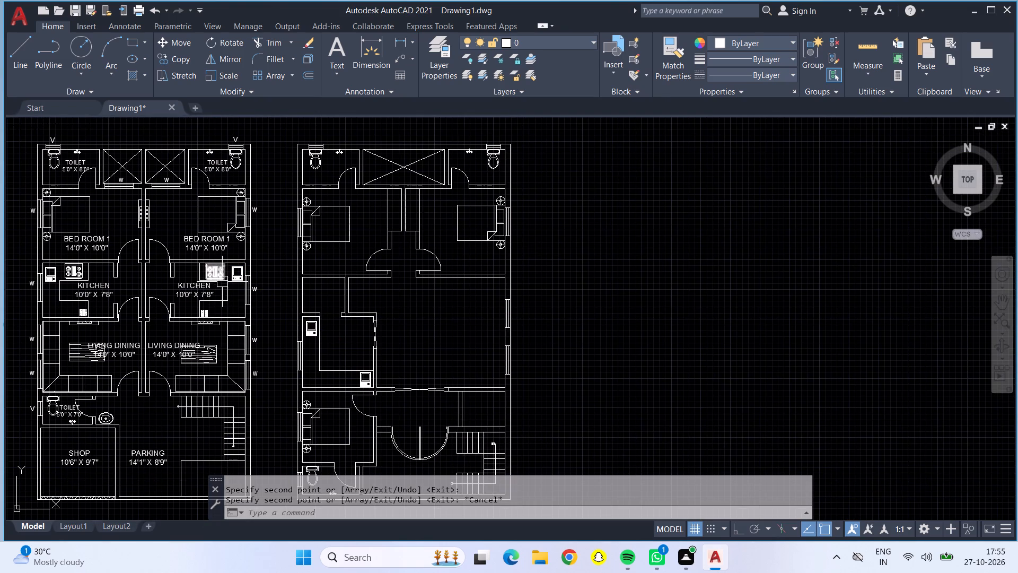
Copy the stove from the first plan's right kitchen onto the left part of the second kitchen's lower counter.
left_click(214, 275)
left_click(182, 59)
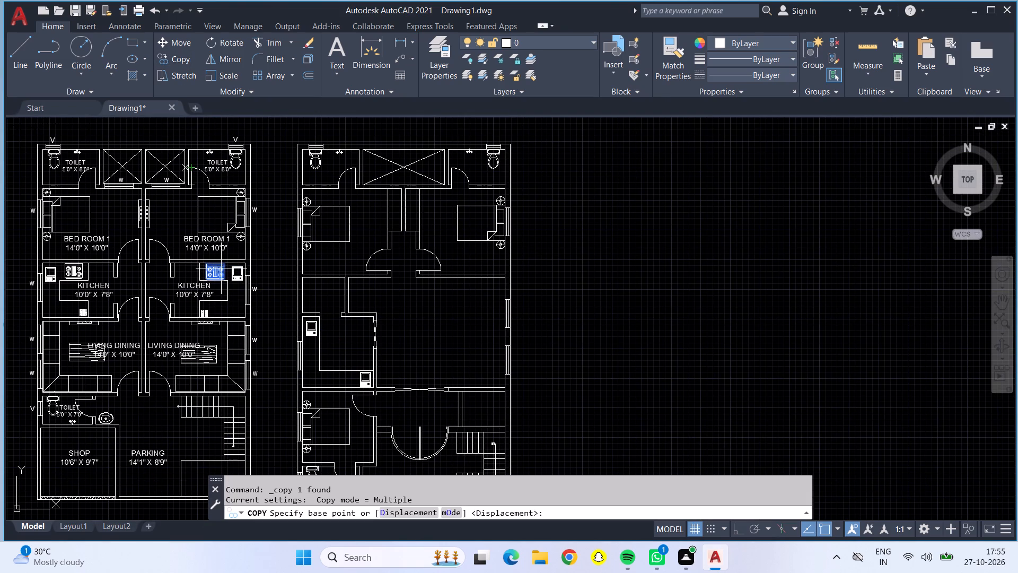
left_click(213, 273)
scroll(324, 383, "up", 2)
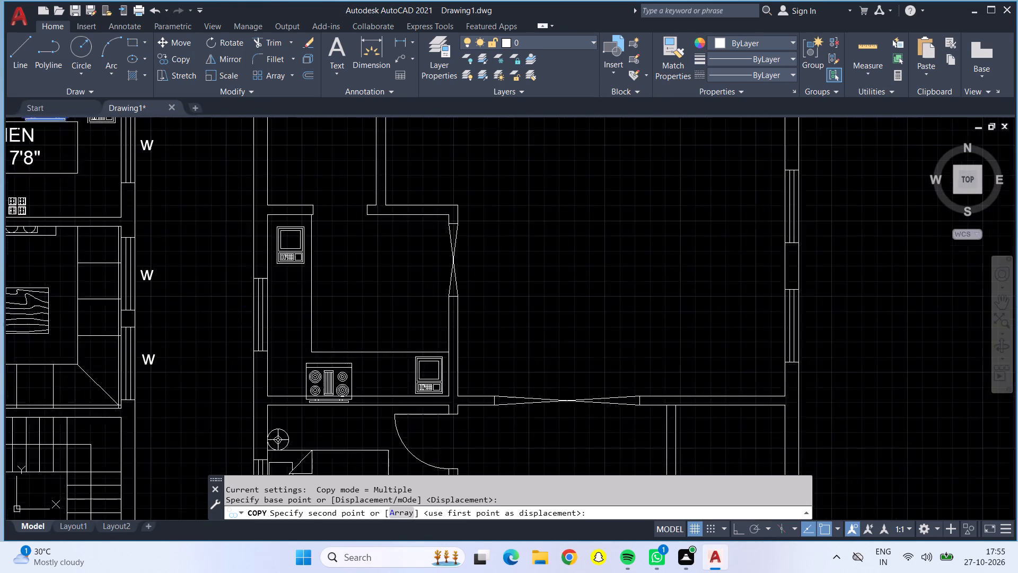
scroll(324, 383, "up", 2)
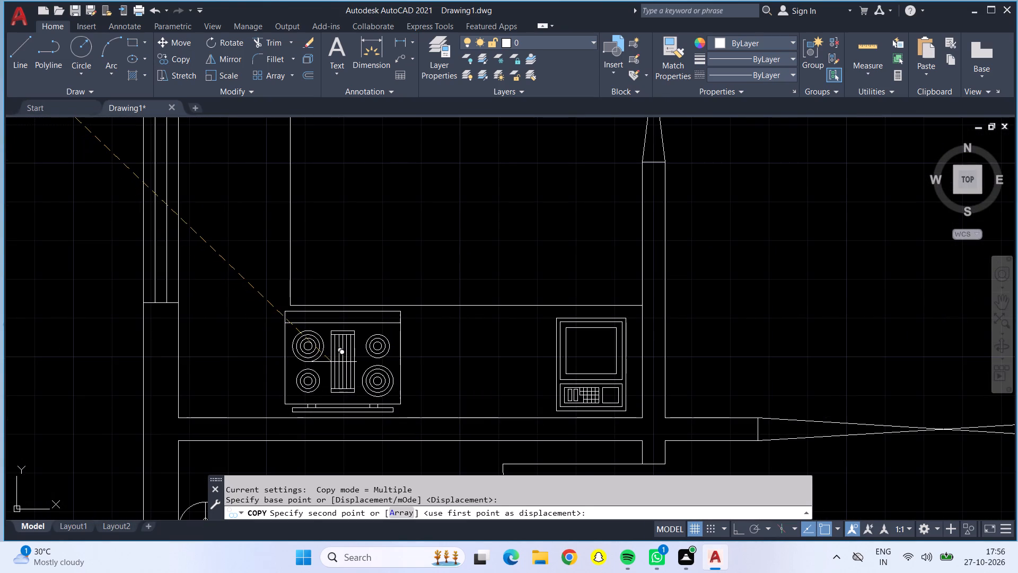
left_click(331, 362)
key("Escape")
Rotate the second kitchen's stove 180 degrees about its lower-right corner, with ortho on.
left_click(336, 368)
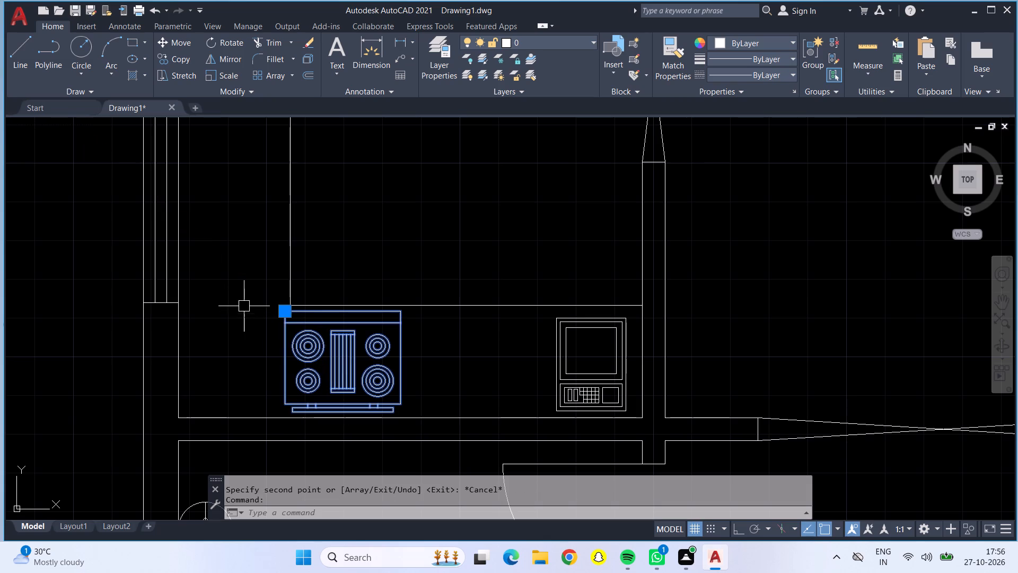
left_click(224, 42)
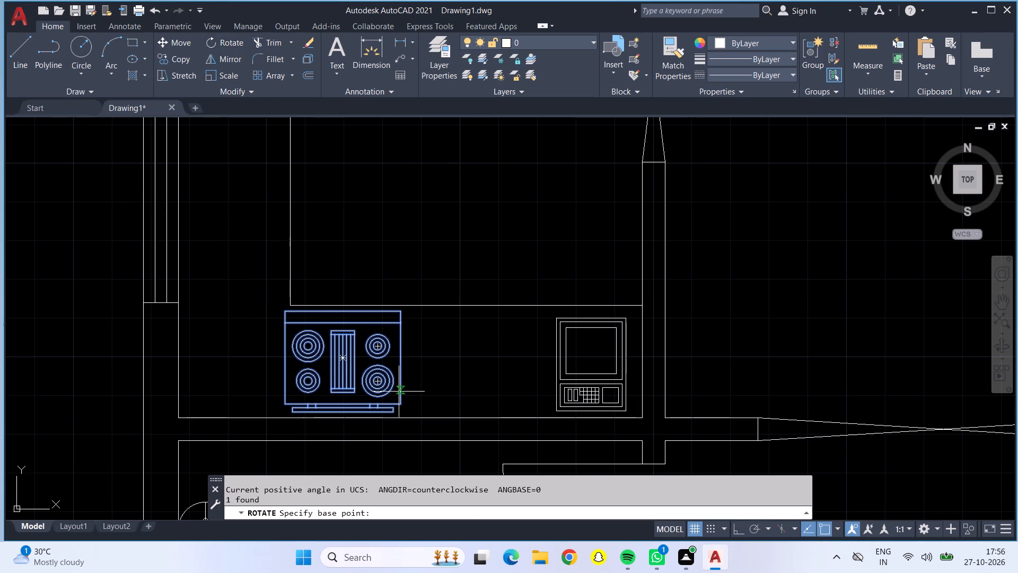
left_click(400, 403)
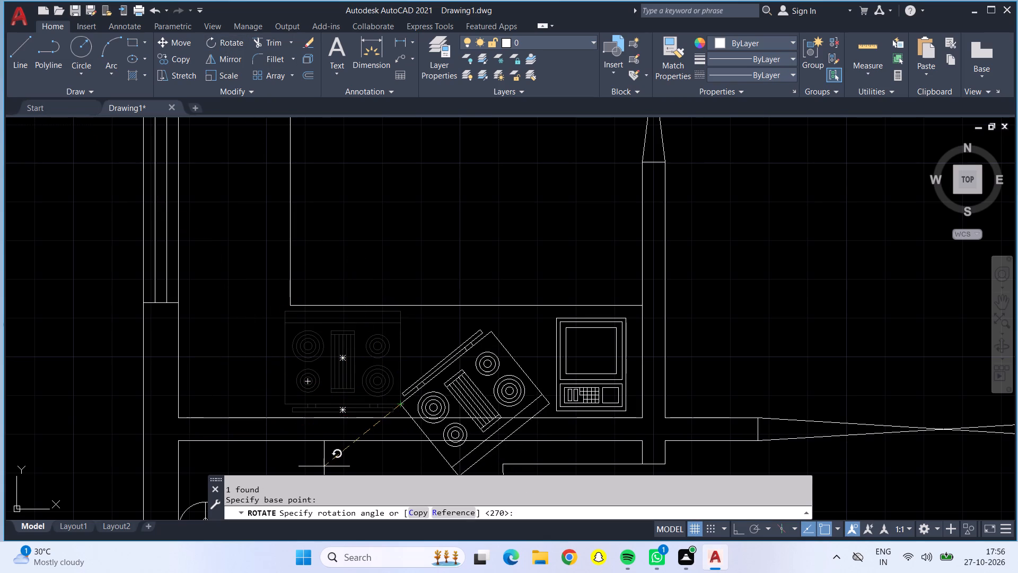
key("F8")
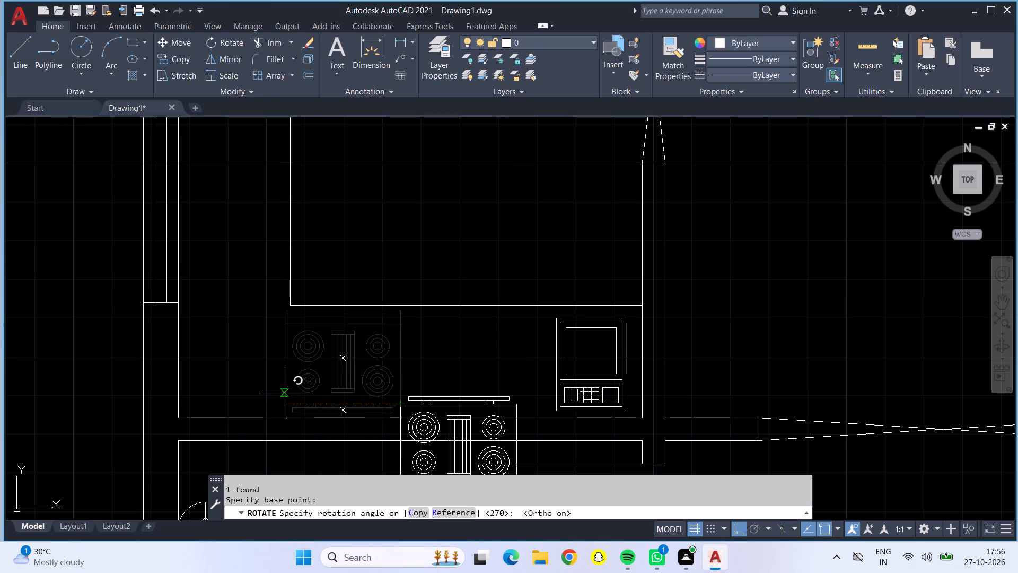
left_click(232, 384)
Copy the rotated stove from the wall back up onto the left part of the second kitchen's lower counter.
left_click_drag(425, 404, 415, 398)
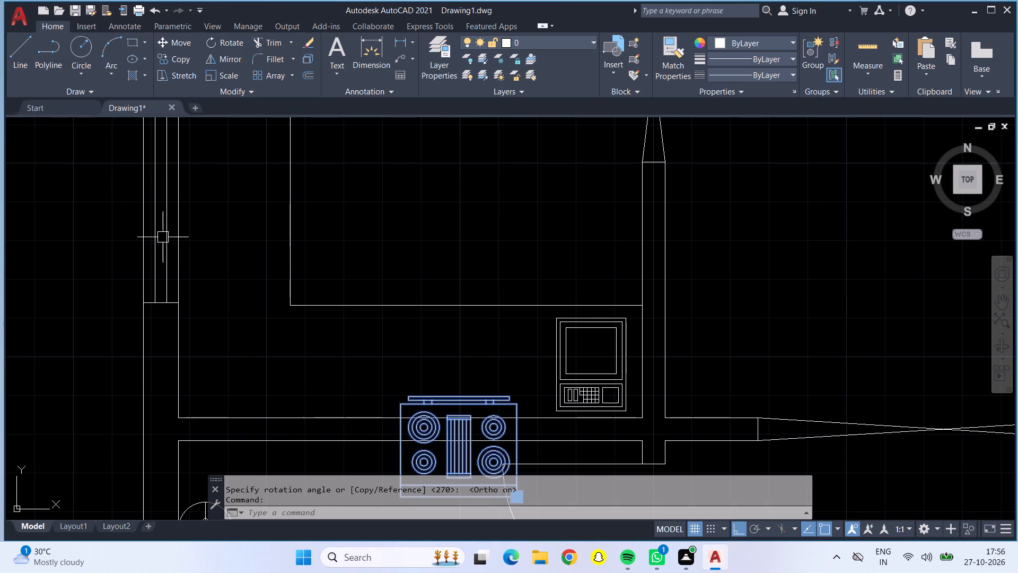
left_click(170, 59)
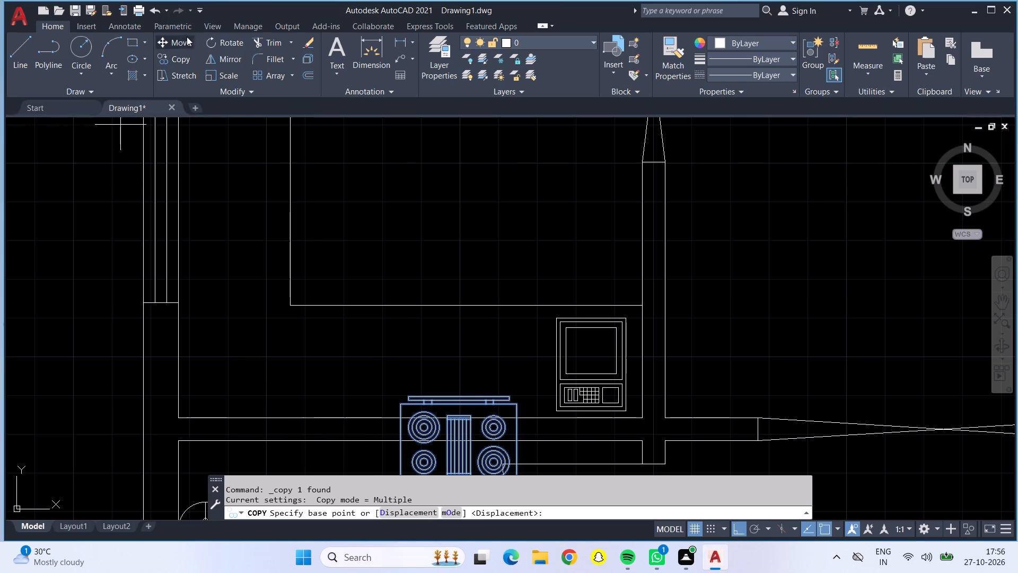
left_click_drag(473, 405, 445, 399)
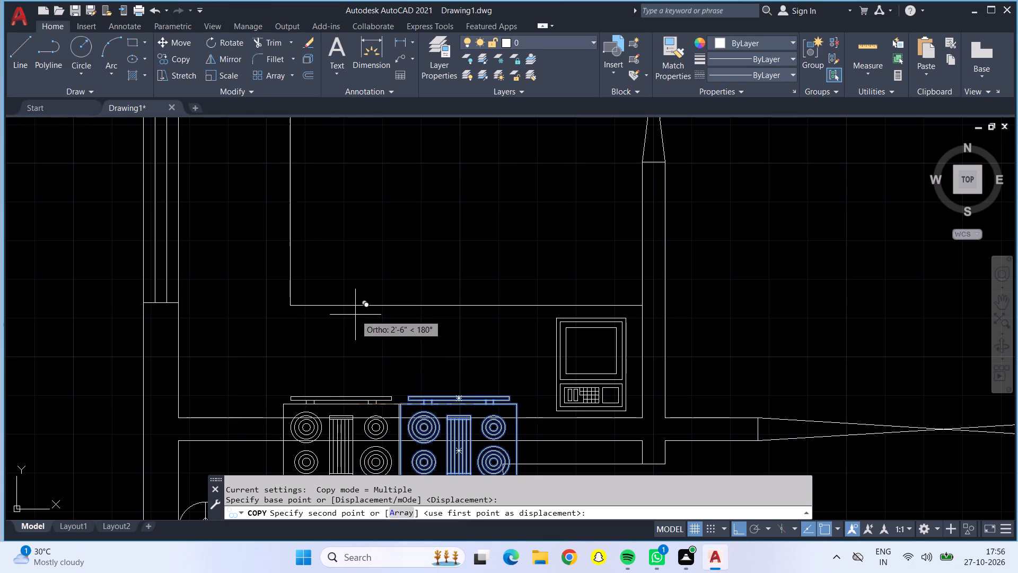
left_click(347, 308)
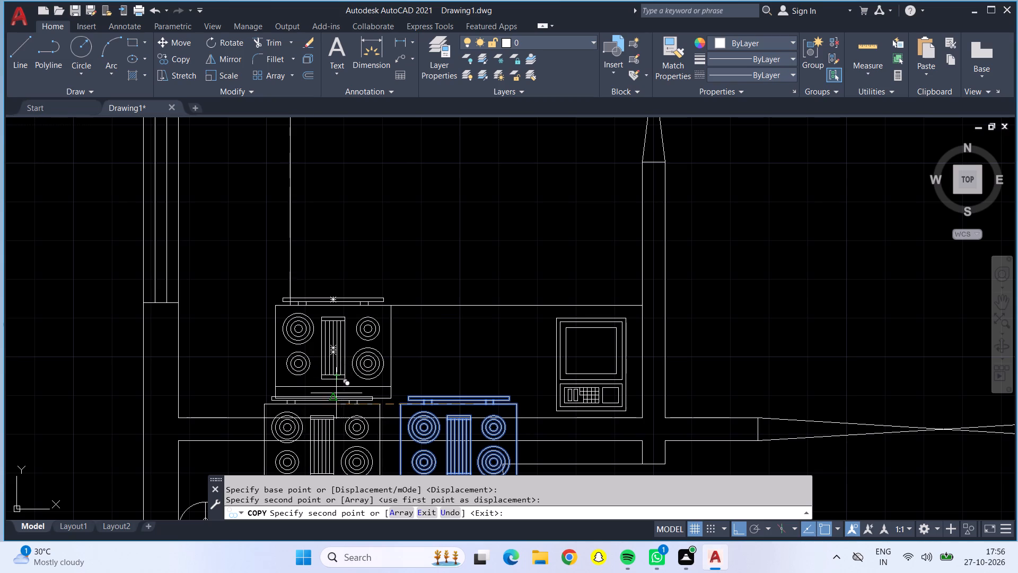
key("Escape")
Delete the rotated stove that overlaps the wall below the second kitchen's counter.
left_click(438, 444)
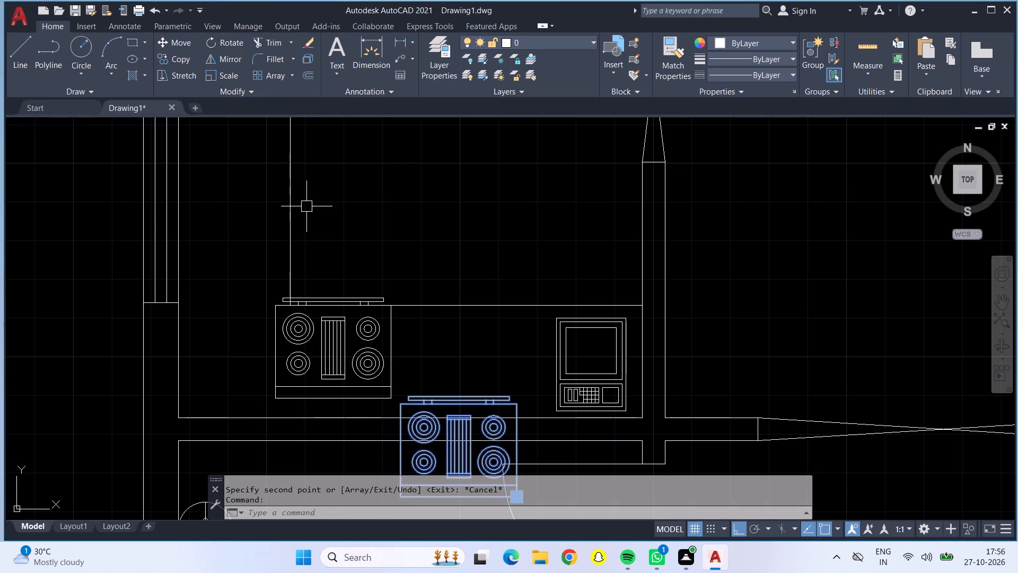
key("Delete")
Move the remaining rotated stove slightly straight down so it sits within the second kitchen's lower counter.
left_click(321, 357)
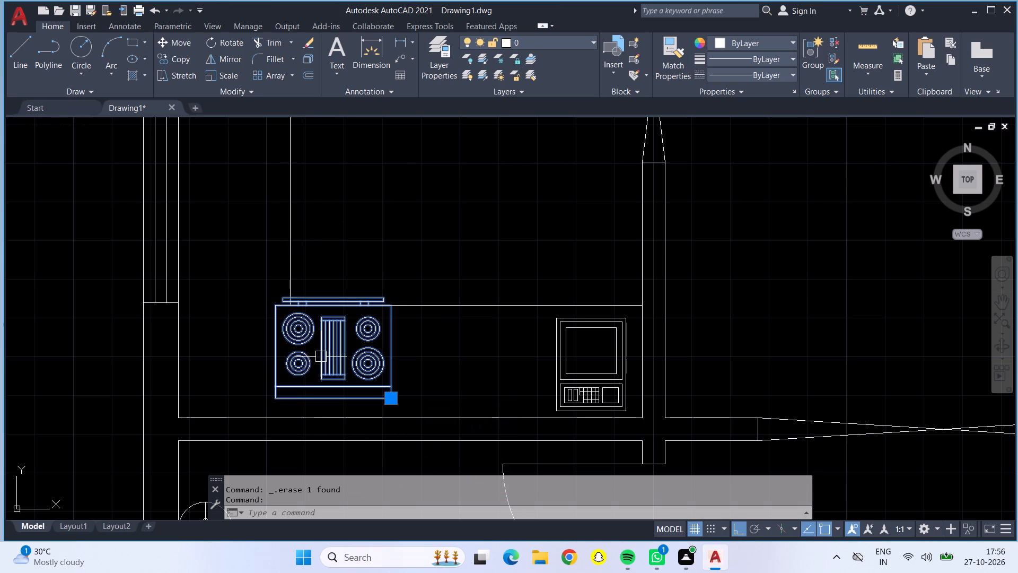
left_click(187, 45)
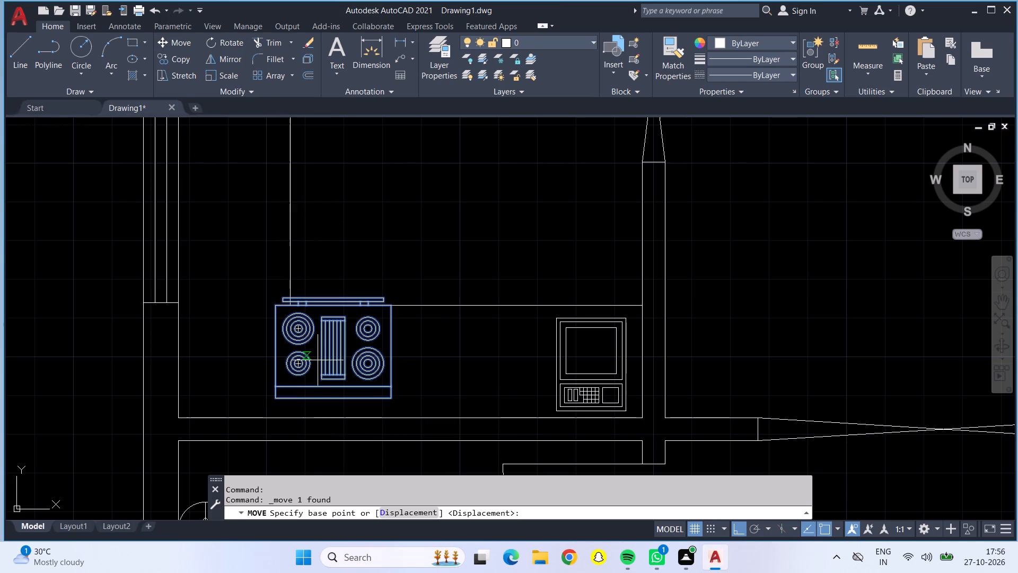
left_click(323, 368)
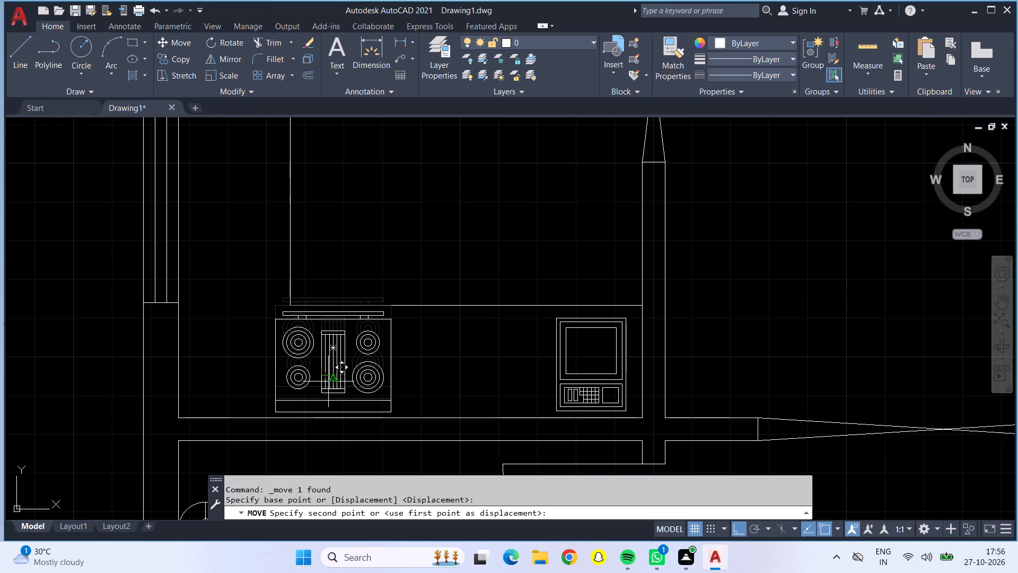
left_click(325, 381)
scroll(325, 381, "down", 2)
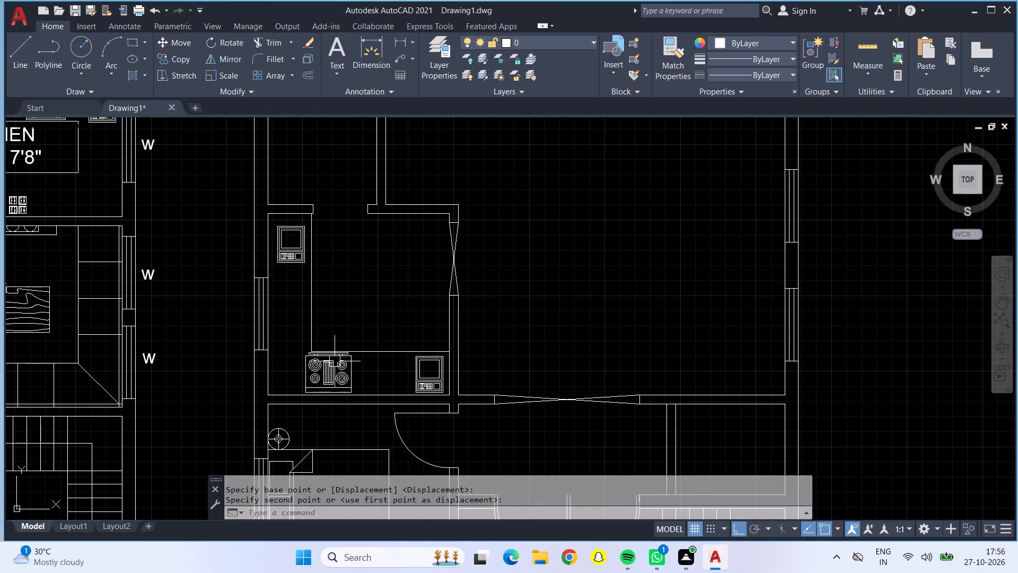
scroll(351, 316, "up", 1)
scroll(359, 298, "down", 3)
middle_click_drag(358, 289, 359, 358)
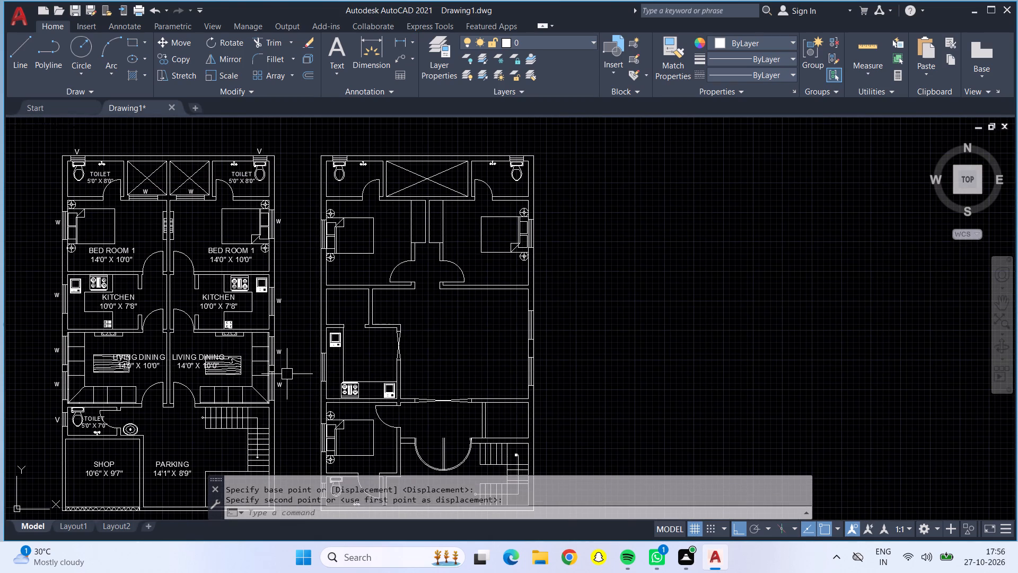
Copy the W window label from the first plan to outside the second plan's kitchen window, with ortho off.
scroll(271, 357, "up", 3)
left_click(300, 344)
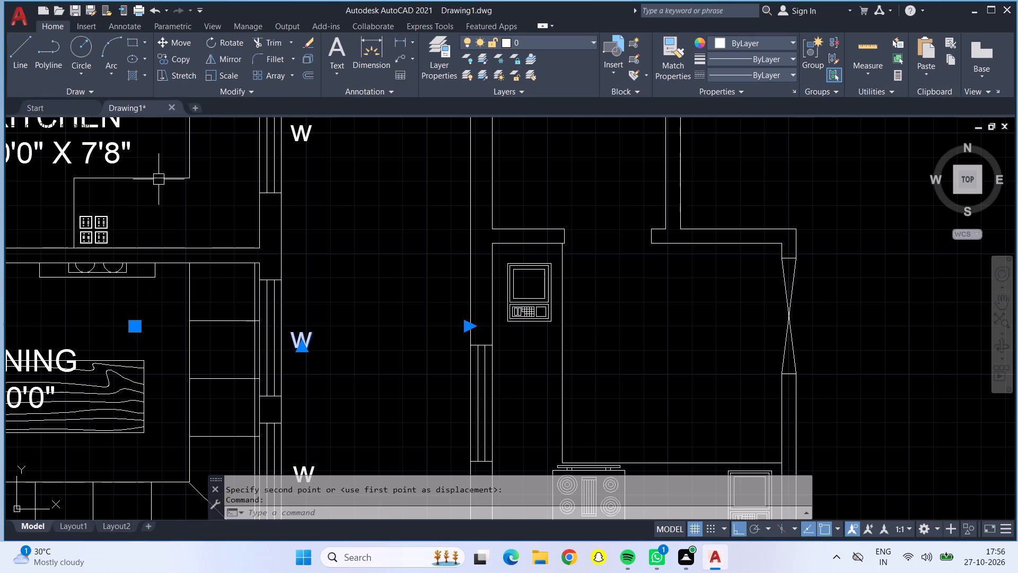
left_click(178, 60)
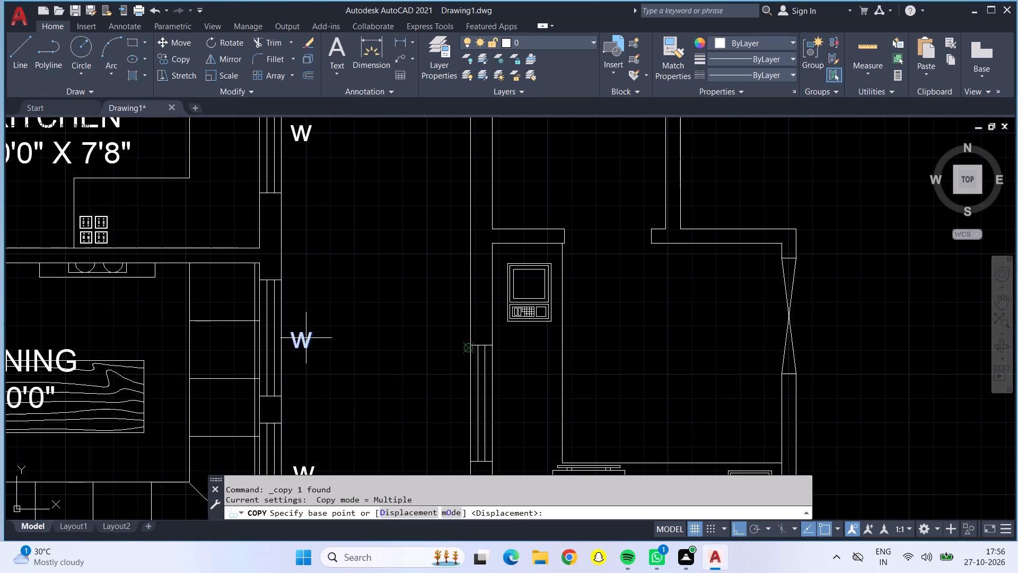
left_click(306, 338)
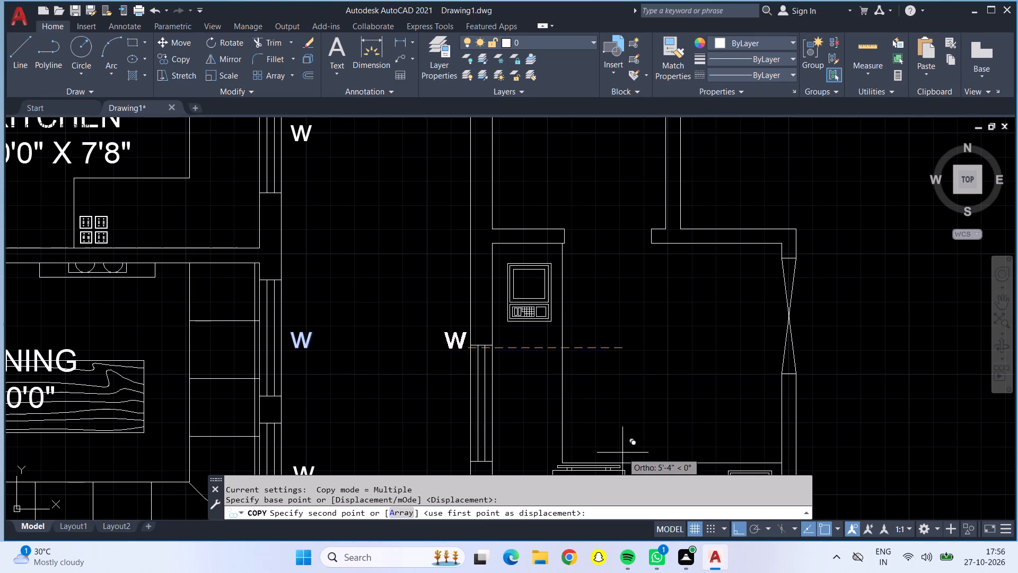
key("F8")
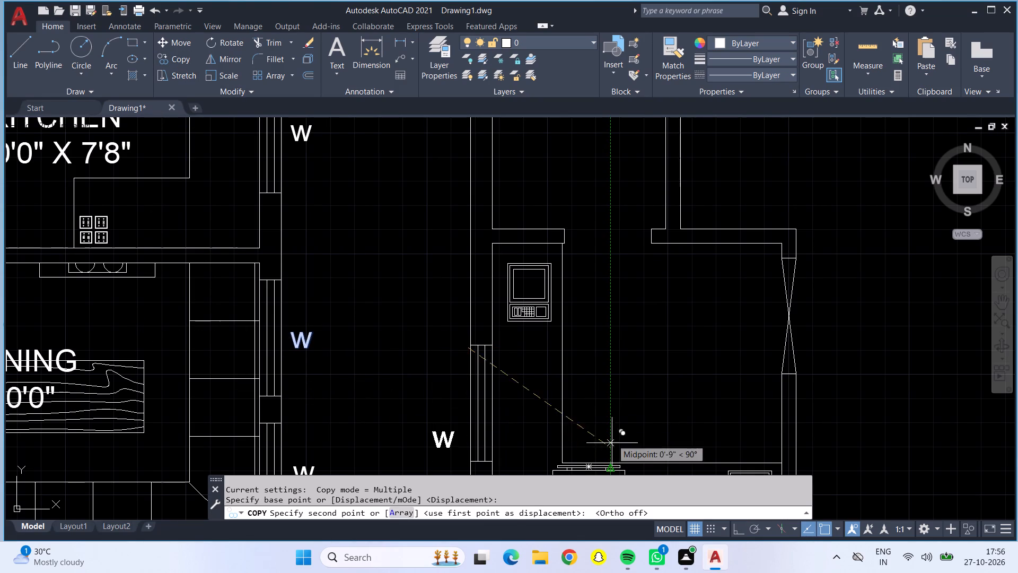
middle_click_drag(617, 406, 610, 310)
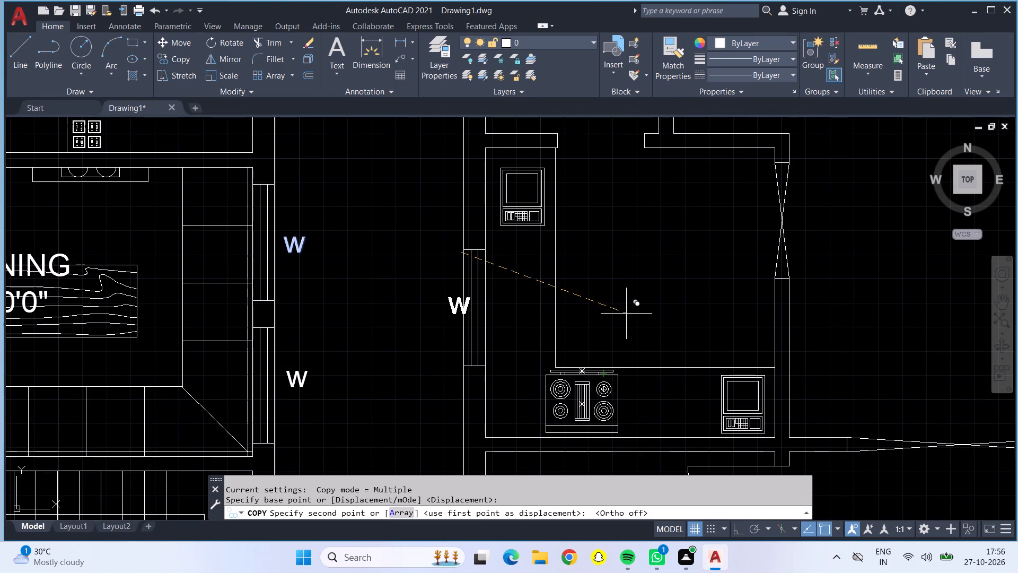
left_click(611, 320)
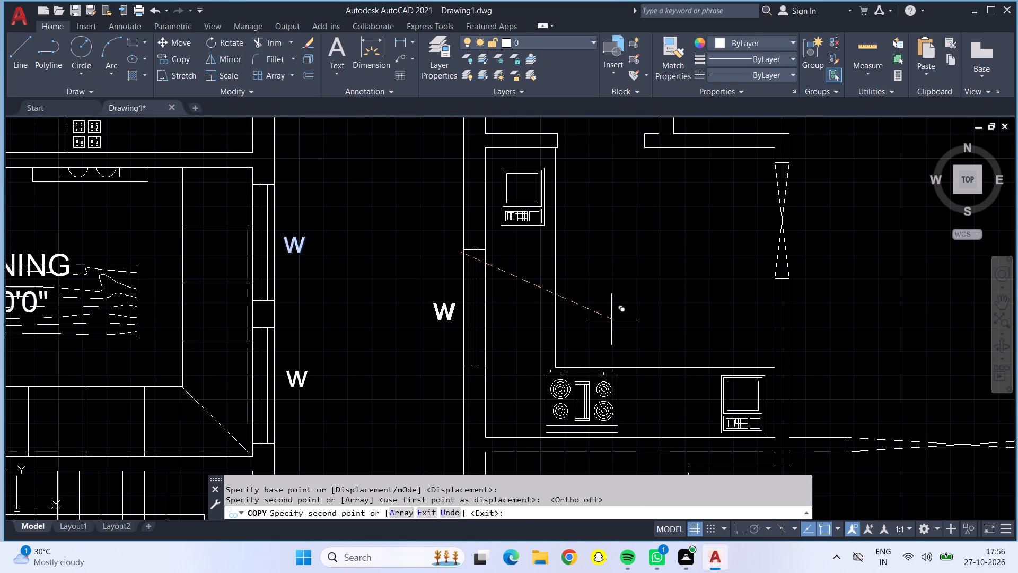
Place another W label copy outside the window of the second plan's lower-left bedroom.
scroll(611, 319, "down", 2)
middle_click_drag(613, 440, 595, 362)
scroll(594, 359, "up", 1)
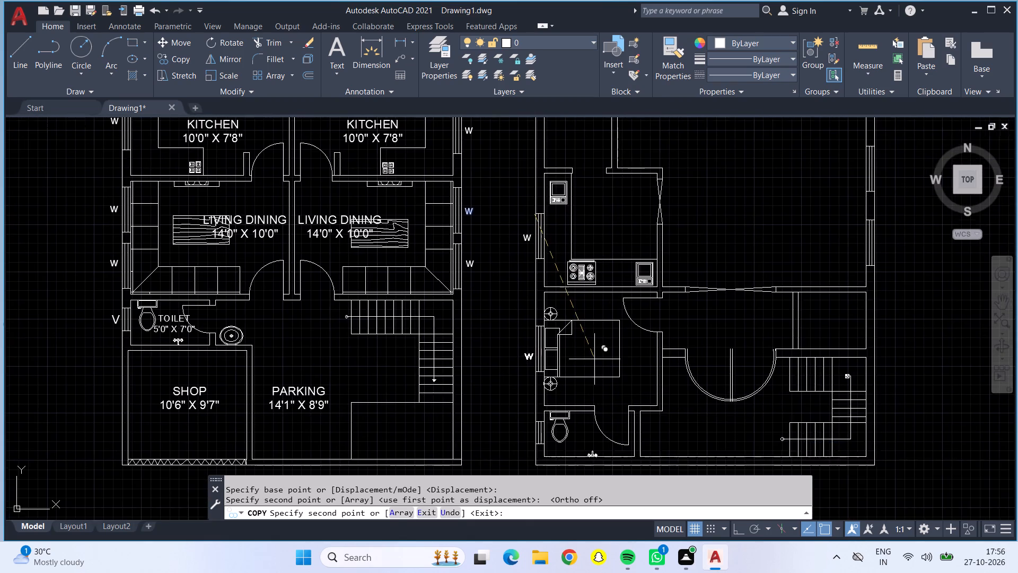
scroll(594, 359, "up", 2)
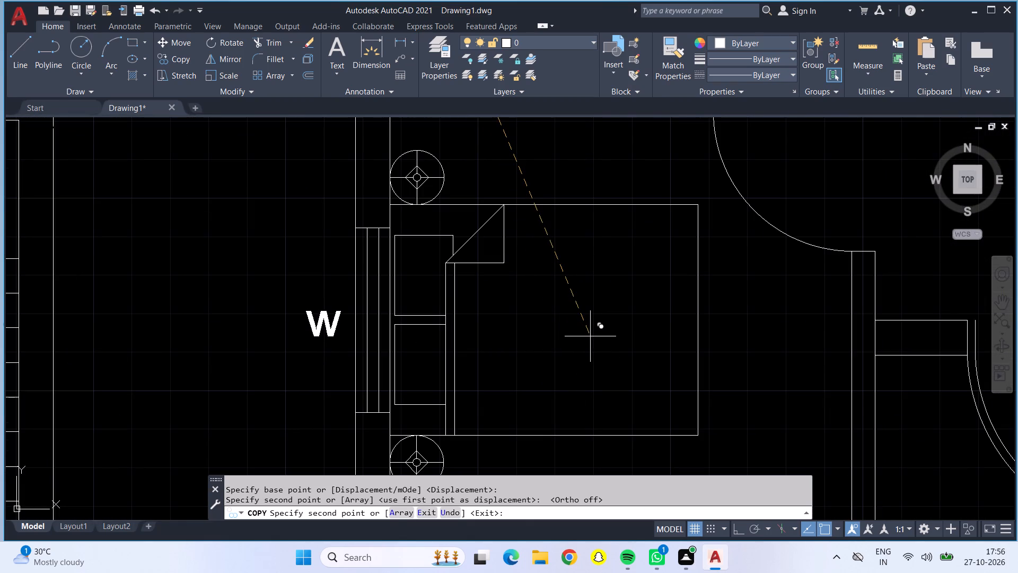
left_click(593, 335)
Place another W label copy outside the window of the second plan's upper-left bedroom.
scroll(594, 338, "up", 1)
scroll(594, 338, "down", 1)
scroll(591, 431, "down", 1)
middle_click_drag(591, 433, 589, 435)
scroll(591, 433, "down", 1)
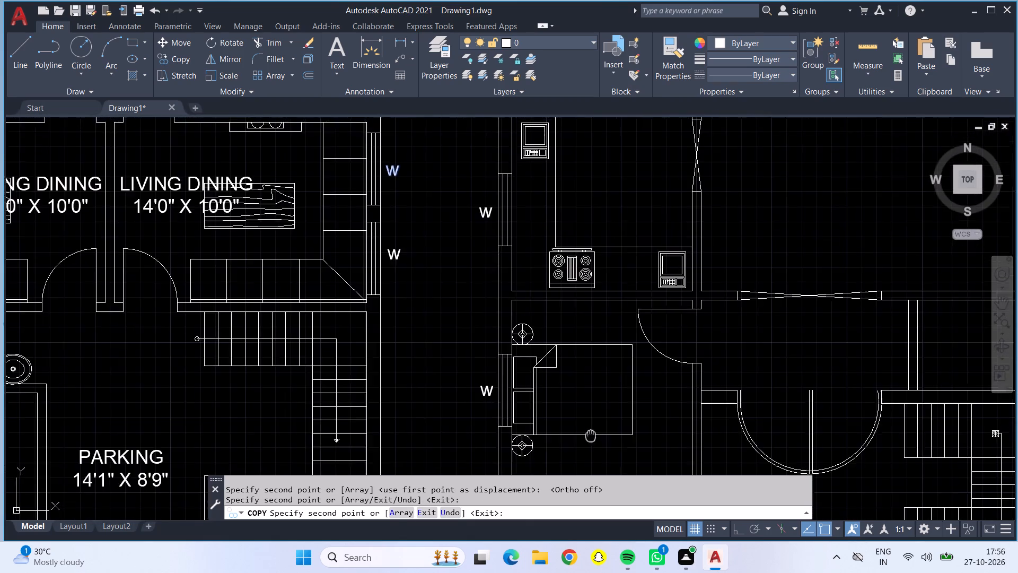
middle_click_drag(589, 435, 548, 173)
scroll(664, 283, "down", 1)
middle_click_drag(678, 277, 675, 277)
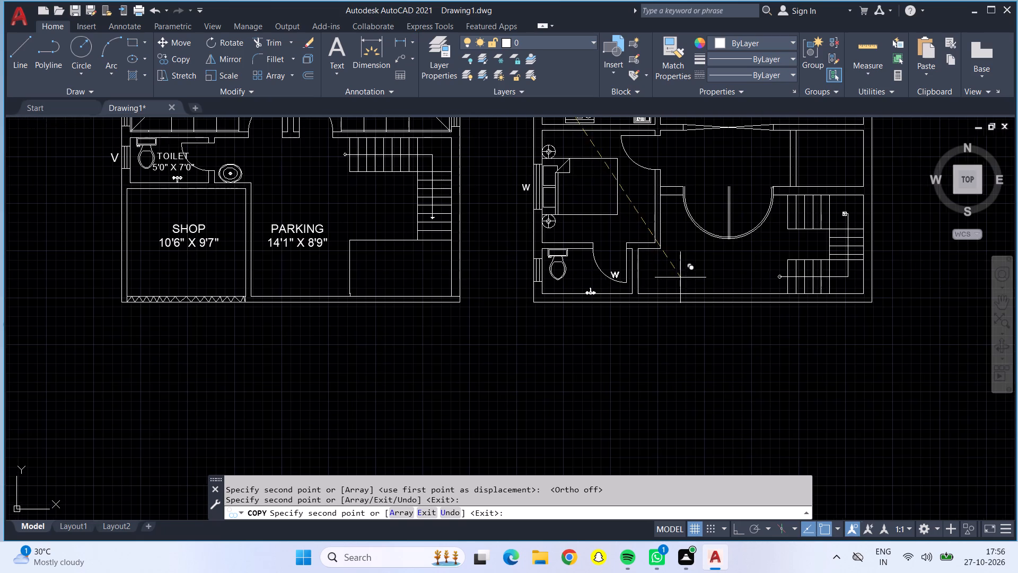
middle_click_drag(675, 277, 502, 572)
scroll(399, 227, "up", 2)
scroll(400, 227, "down", 1)
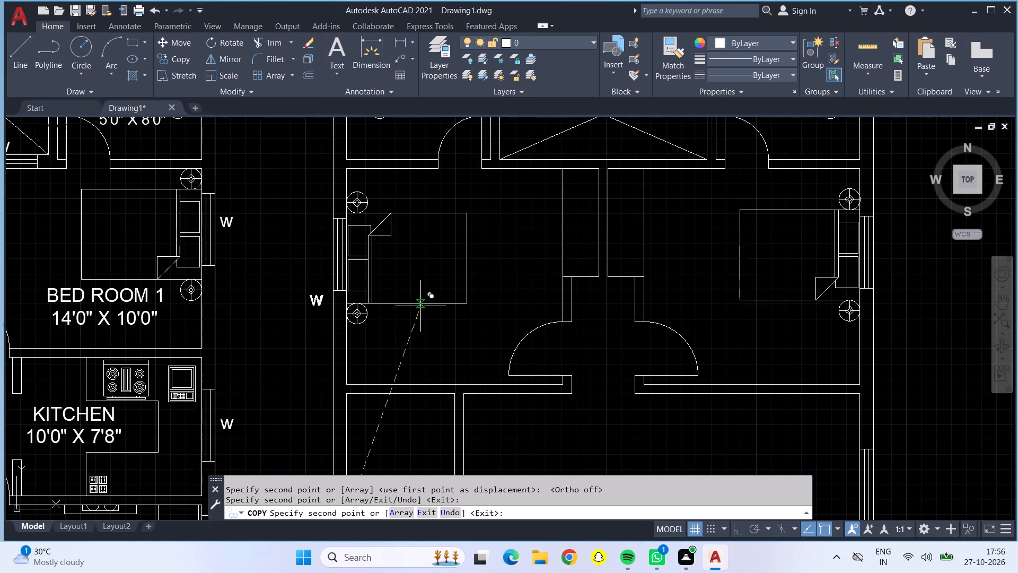
scroll(423, 289, "up", 1)
scroll(423, 288, "down", 1)
scroll(423, 288, "up", 1)
scroll(428, 243, "up", 1)
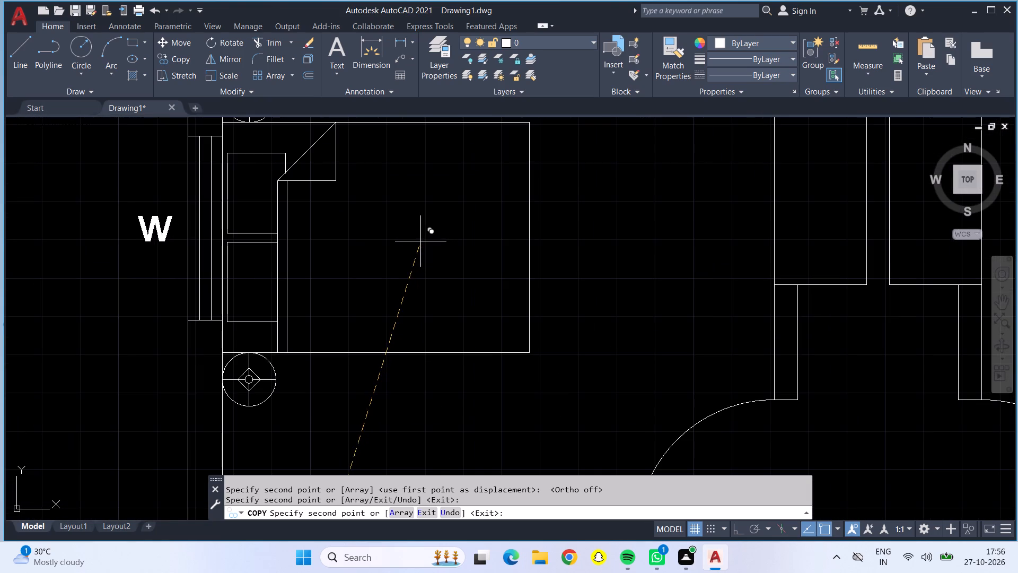
left_click(425, 241)
Place another W label copy outside the window of the second plan's upper-right bedroom.
scroll(425, 241, "down", 2)
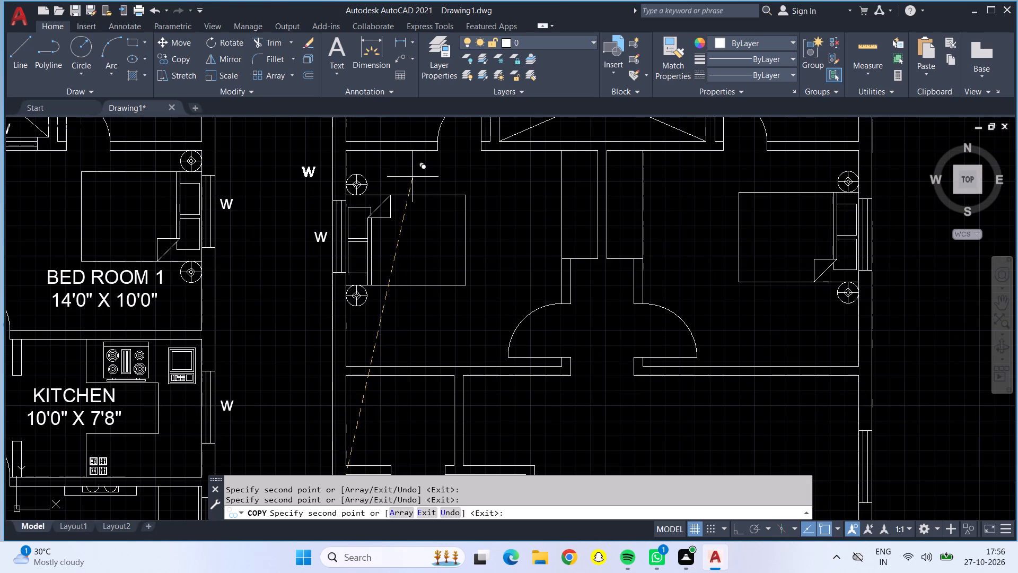
middle_click_drag(413, 175, 253, 297)
scroll(489, 364, "up", 1)
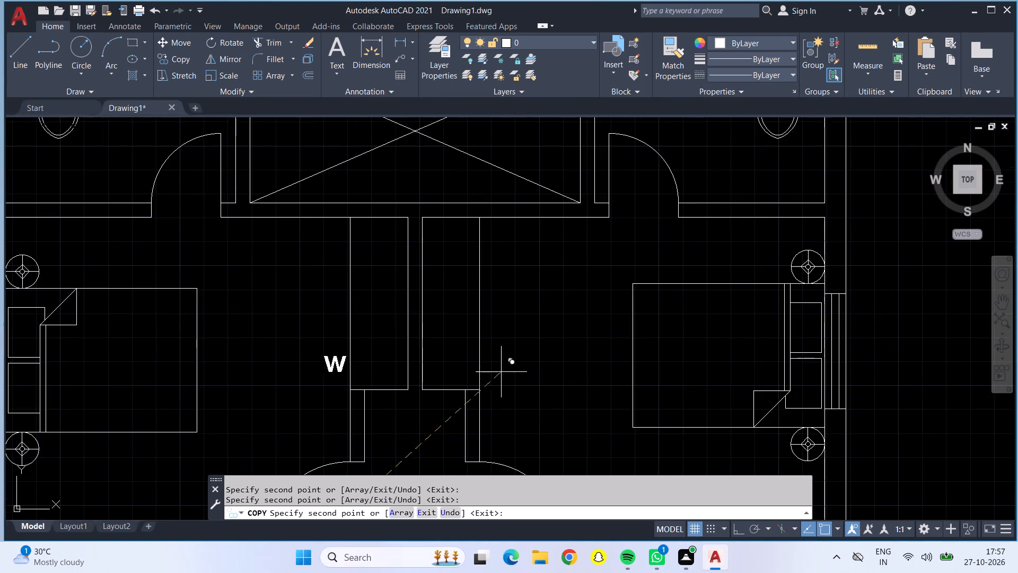
scroll(576, 394, "down", 2)
middle_click_drag(595, 429, 353, 372)
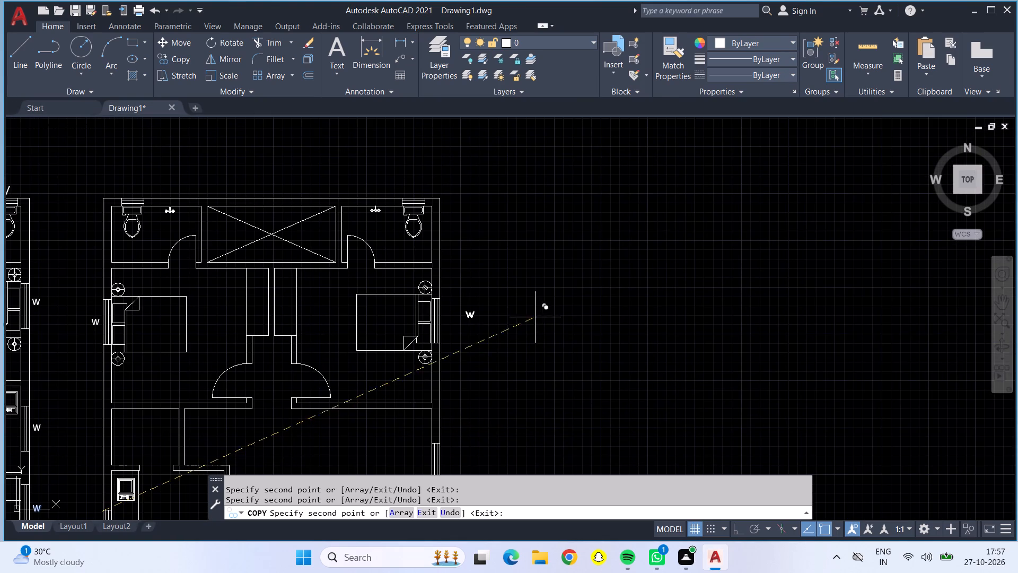
scroll(528, 314, "up", 3)
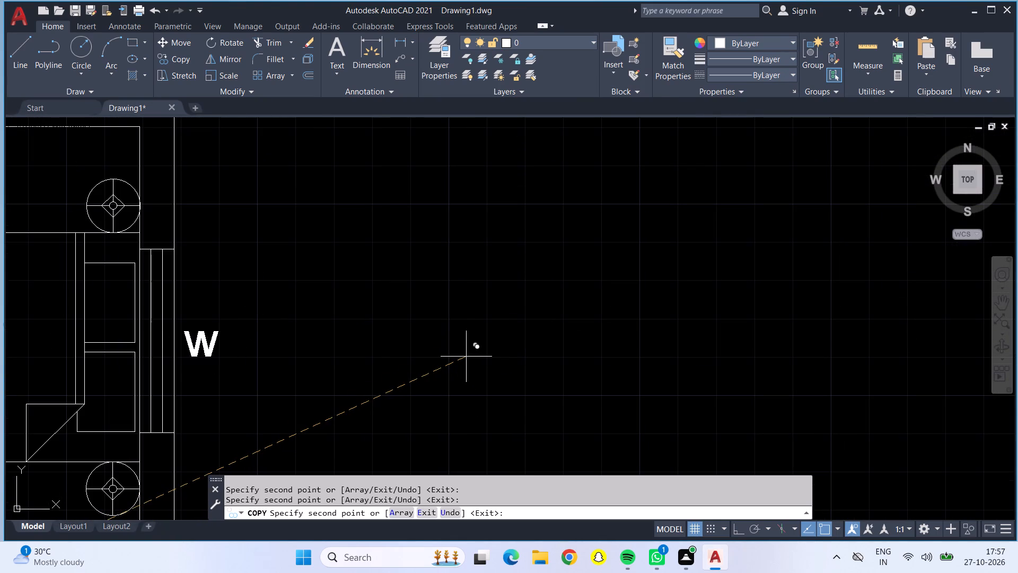
left_click(466, 357)
Place W label copies outside both windows in the right wall of the second plan's large central room.
scroll(466, 357, "down", 4)
middle_click_drag(499, 432, 442, 302)
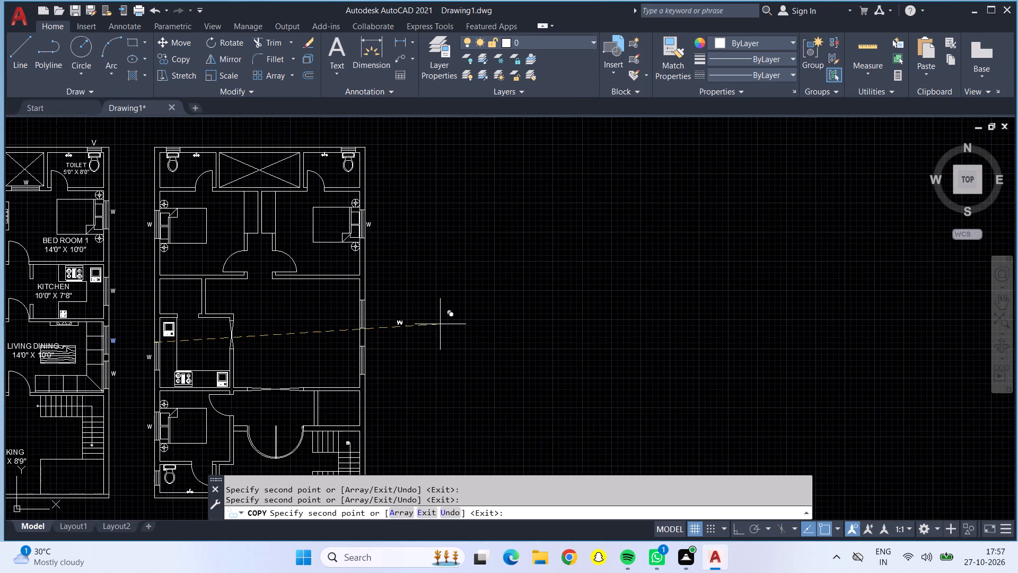
scroll(438, 327, "up", 4)
scroll(379, 315, "down", 1)
middle_click_drag(379, 315, 587, 329)
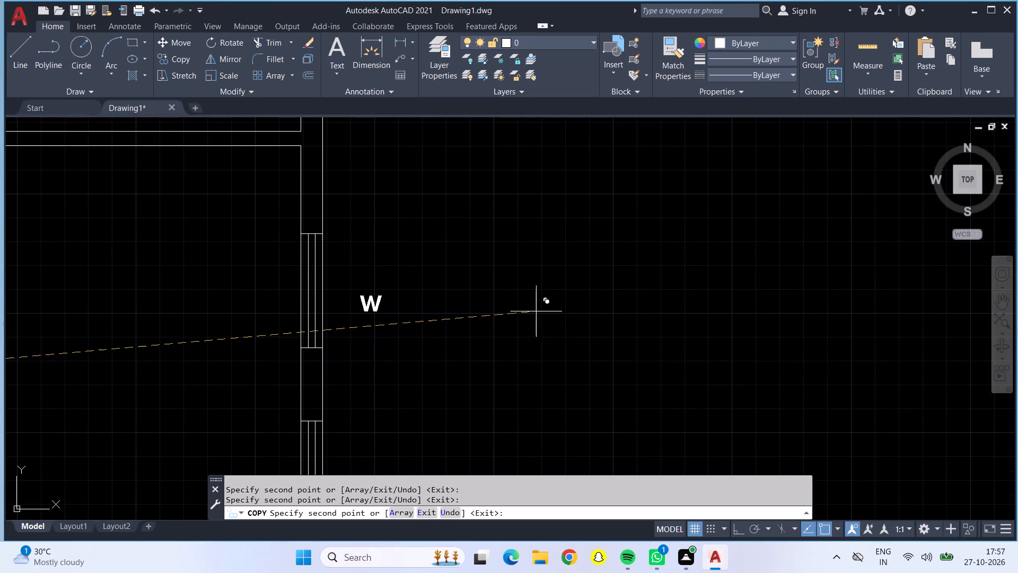
left_click(504, 299)
scroll(503, 373, "down", 1)
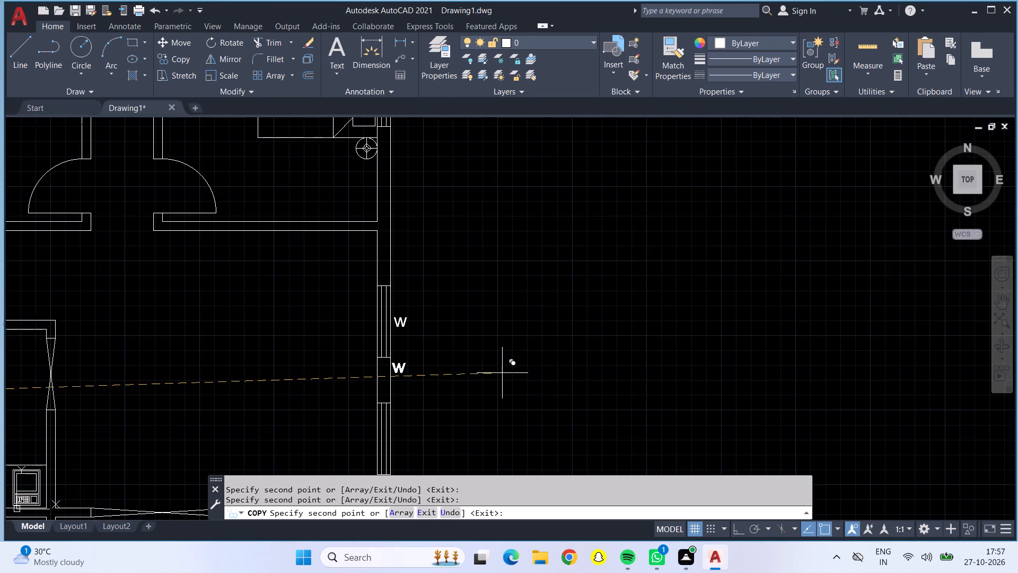
middle_click_drag(502, 373, 495, 304)
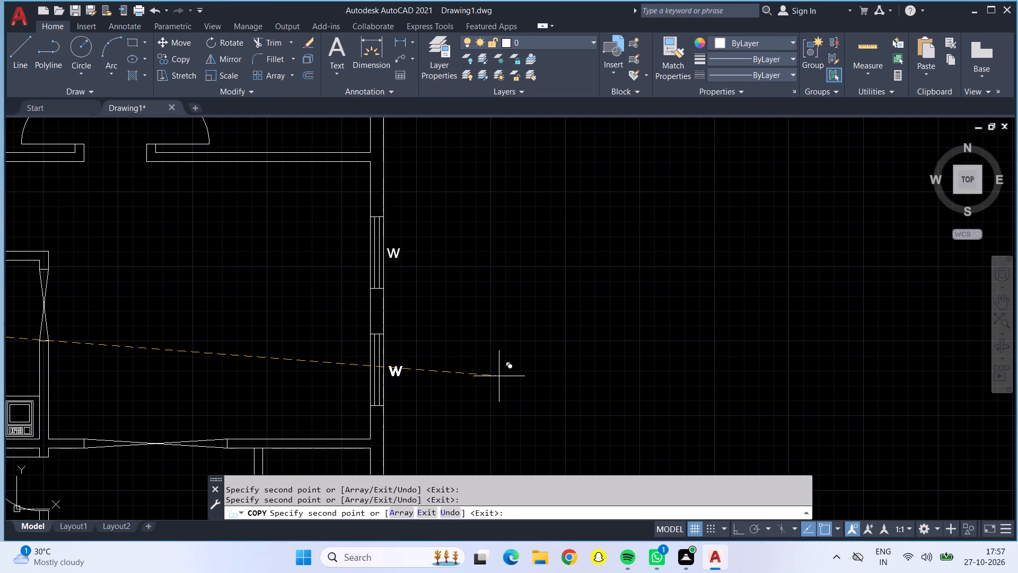
left_click(499, 376)
scroll(499, 376, "down", 2)
middle_click_drag(516, 429, 500, 335)
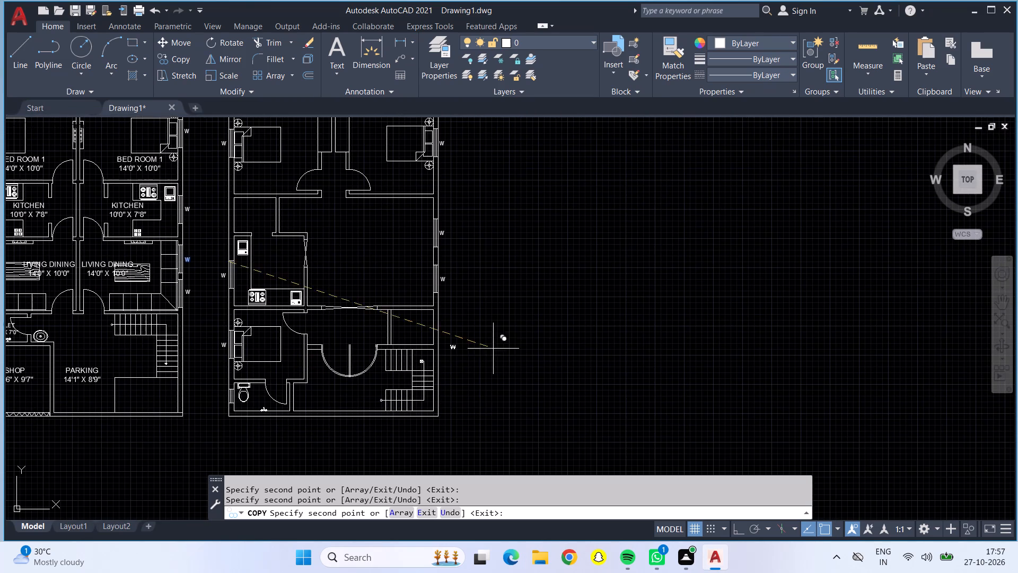
middle_click_drag(364, 397, 425, 519)
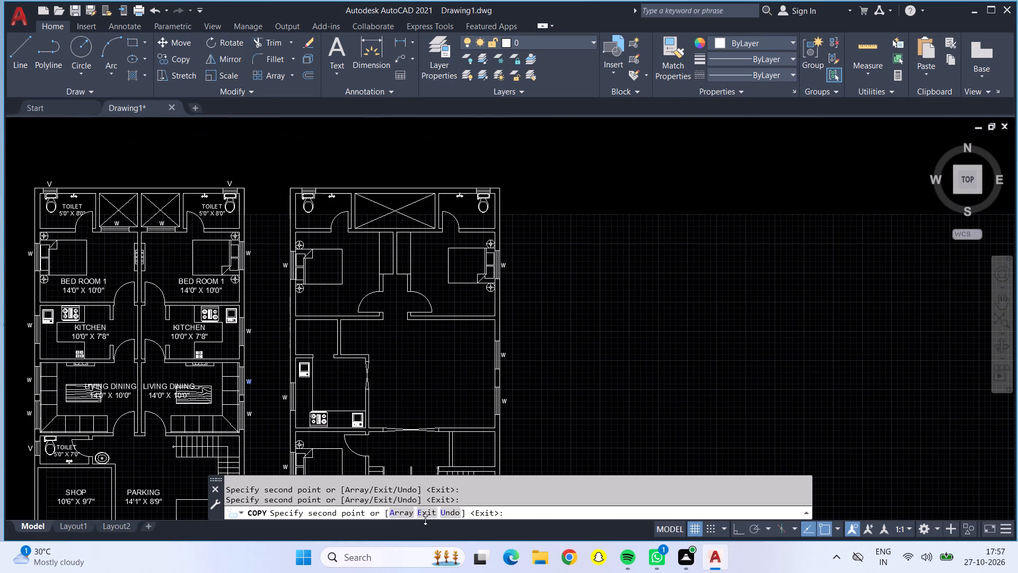
key("Escape")
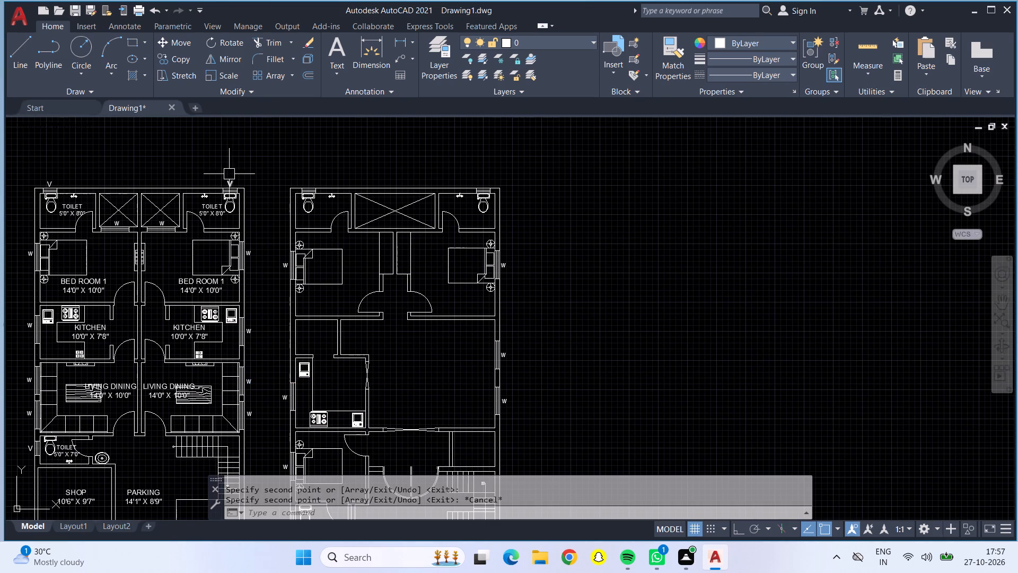
Copy the V ventilator label from the first plan's upper-right toilet to above both upper toilets' ventilators in the second plan.
left_click(229, 185)
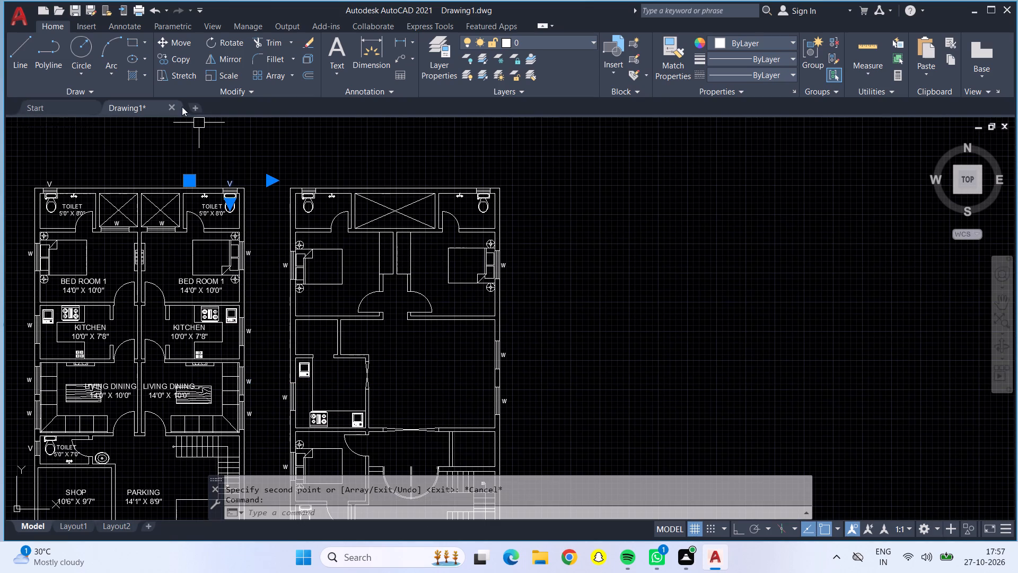
left_click(180, 62)
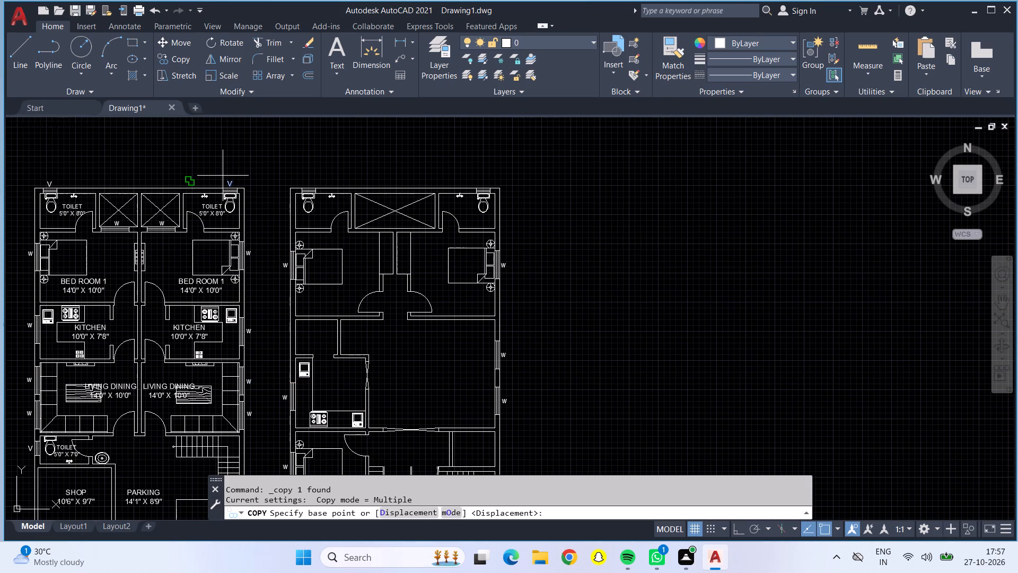
left_click(227, 179)
scroll(264, 178, "up", 2)
left_click(273, 186)
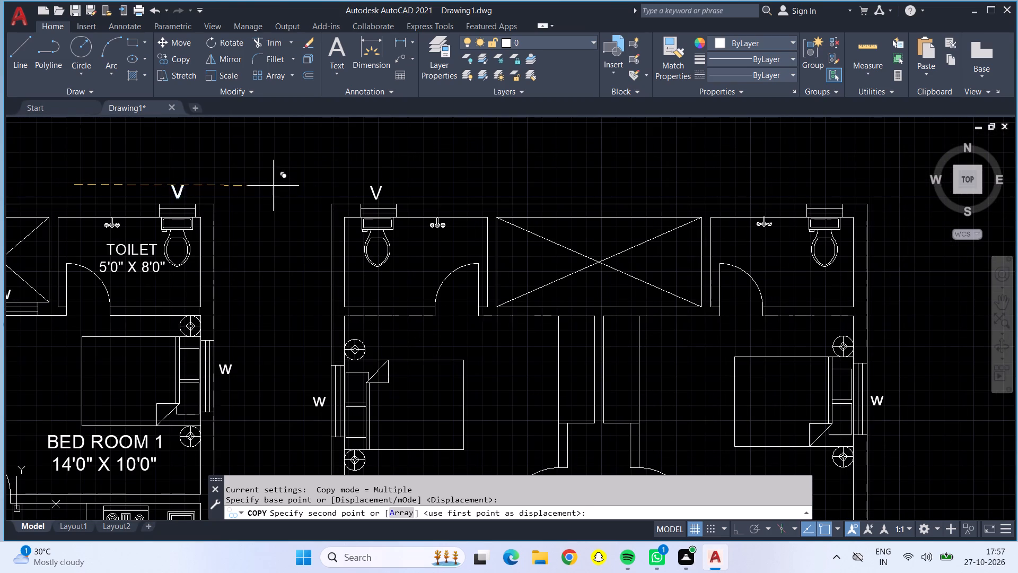
left_click(722, 187)
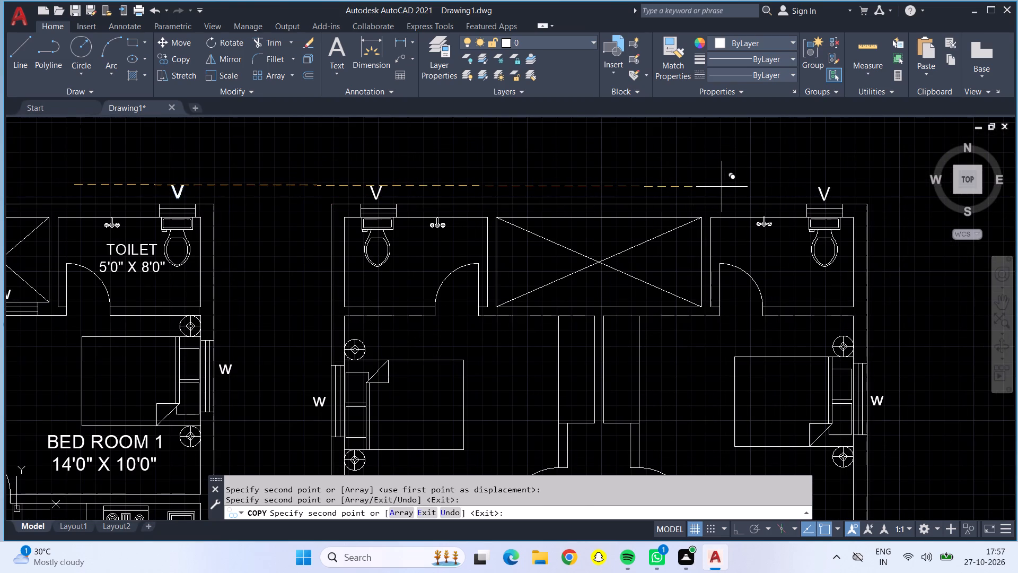
Place another V label copy outside the ventilator of the second plan's lower-left toilet.
scroll(722, 187, "down", 1)
middle_click_drag(526, 338, 502, 125)
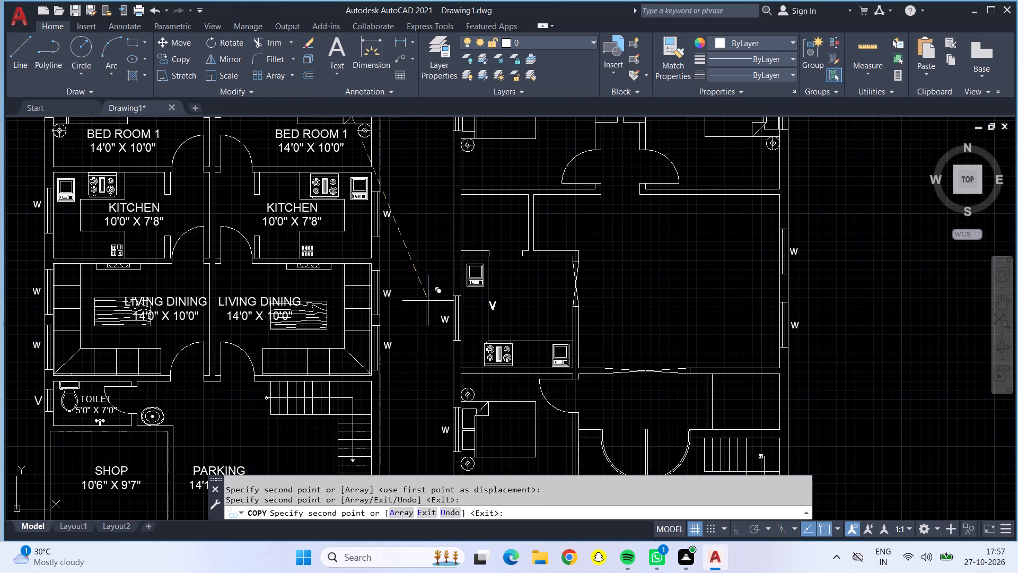
middle_click_drag(439, 329, 425, 205)
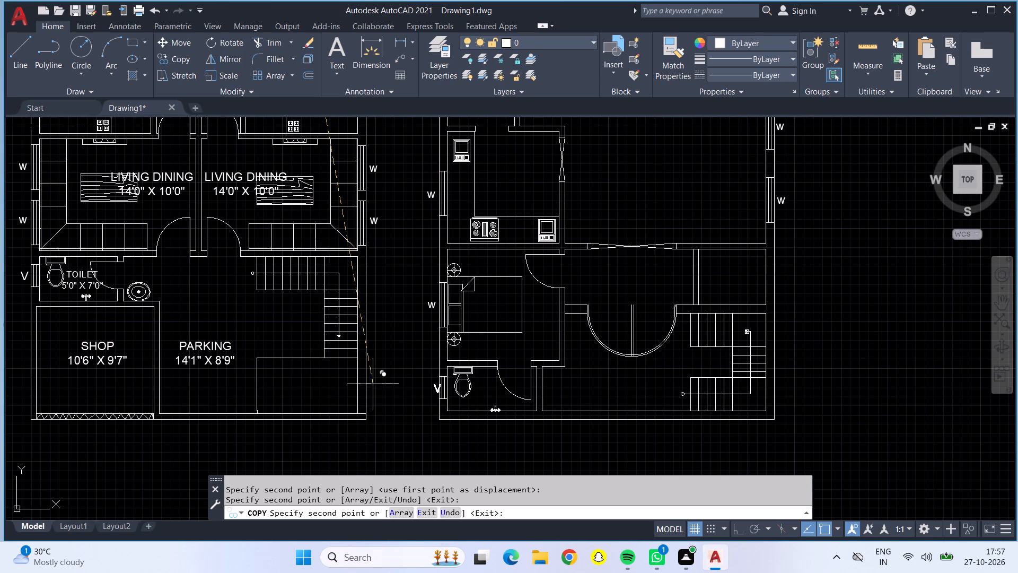
scroll(372, 385, "up", 2)
left_click(361, 392)
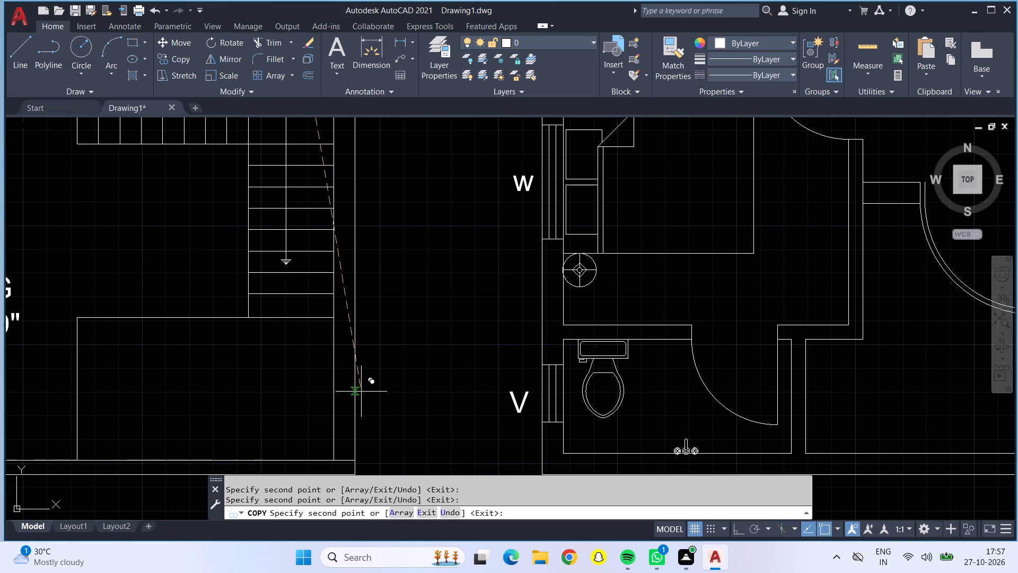
key("Escape")
scroll(376, 392, "down", 3)
scroll(432, 398, "down", 1)
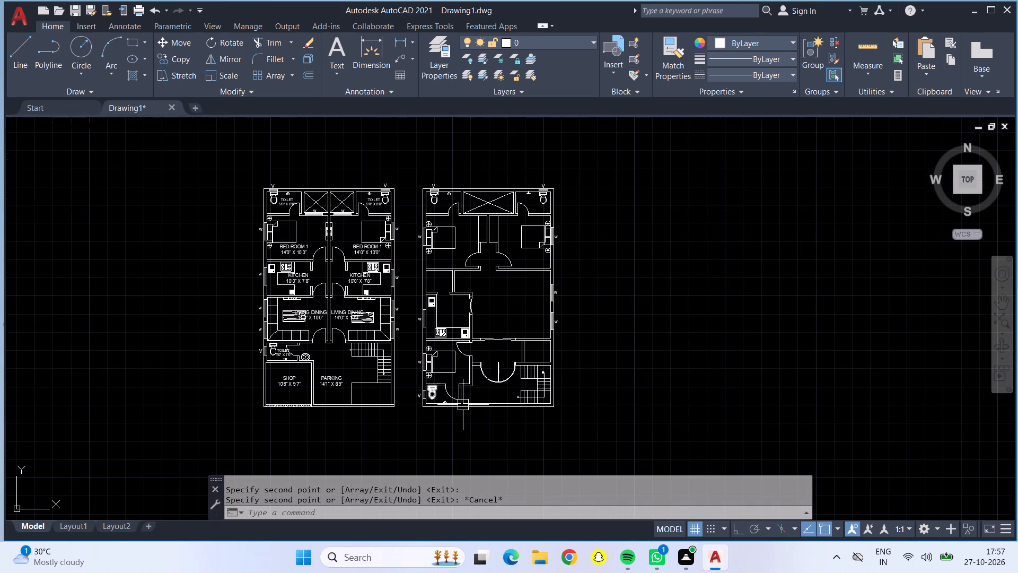
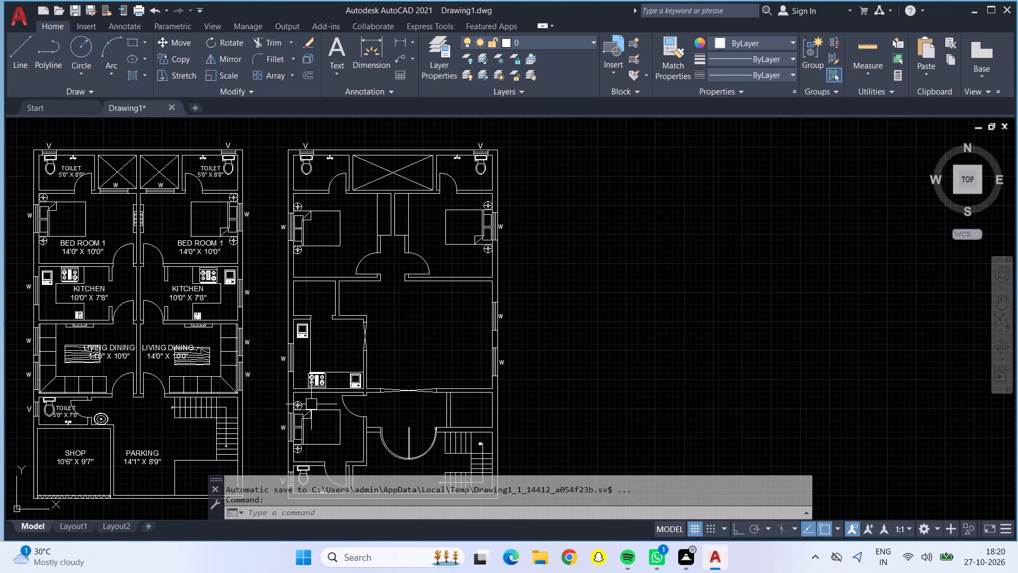
Examine the second floor plan, from the upper bedrooms down through the kitchen to the entrance and staircase.
middle_click_drag(441, 320, 390, 320)
scroll(413, 329, "up", 1)
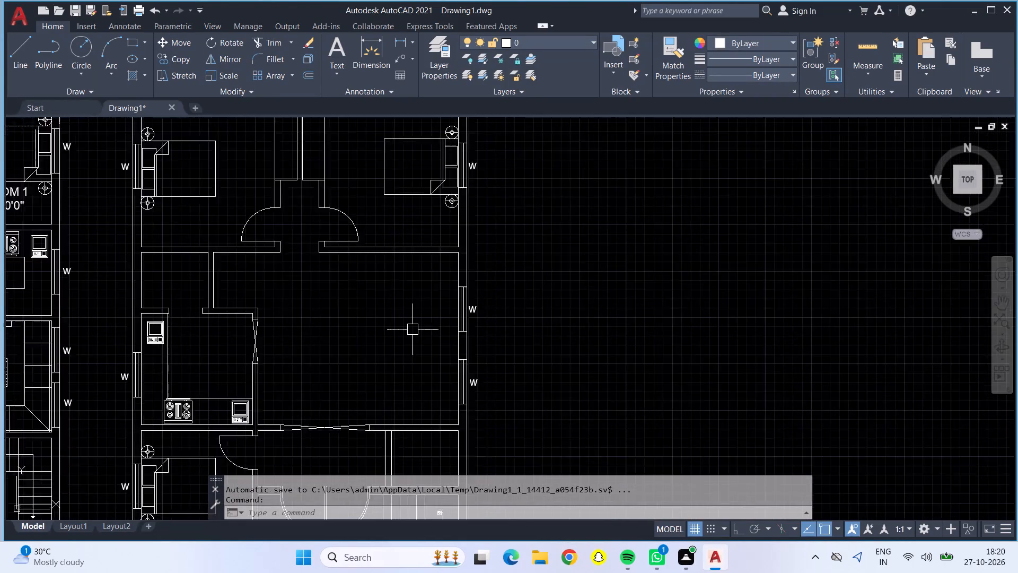
scroll(413, 330, "down", 1)
middle_click_drag(409, 345, 470, 308)
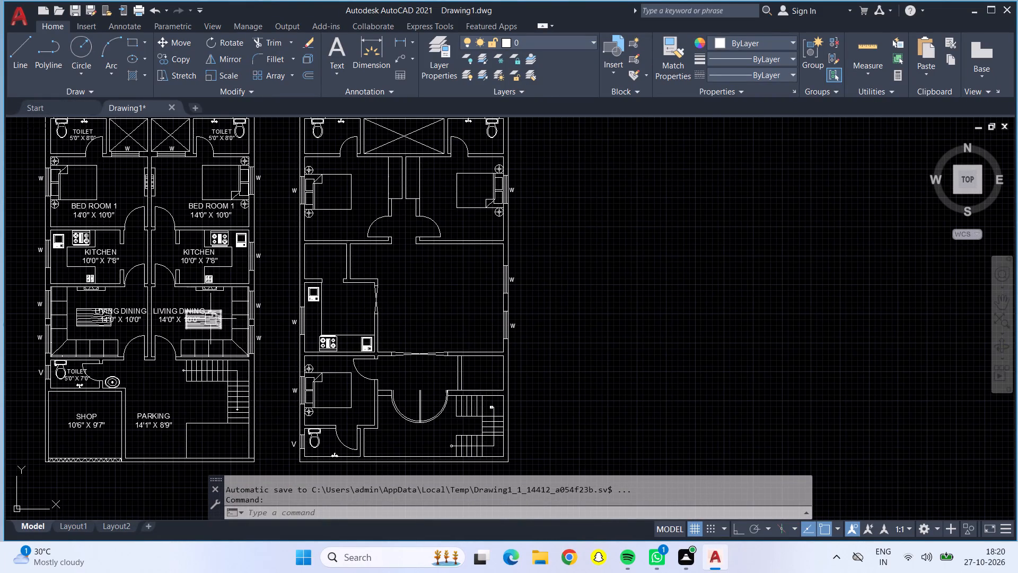
middle_click_drag(416, 283, 415, 341)
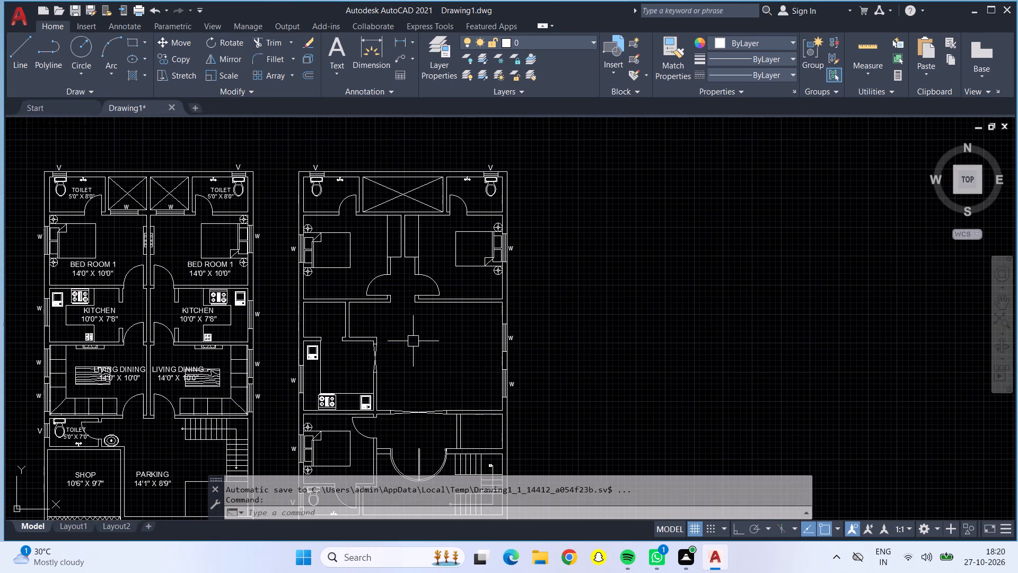
middle_click_drag(413, 341, 411, 282)
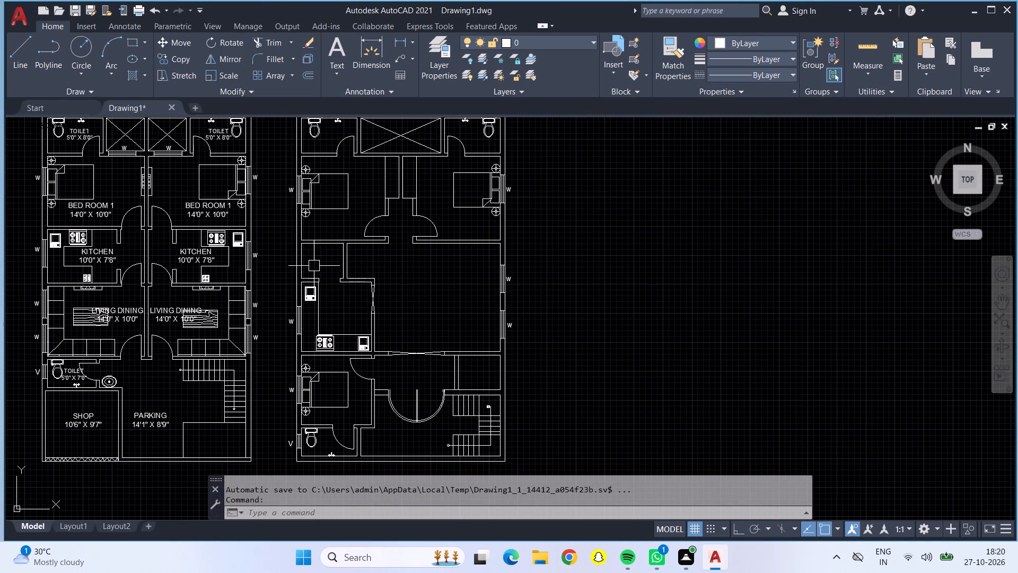
scroll(486, 378, "up", 1)
scroll(485, 378, "down", 1)
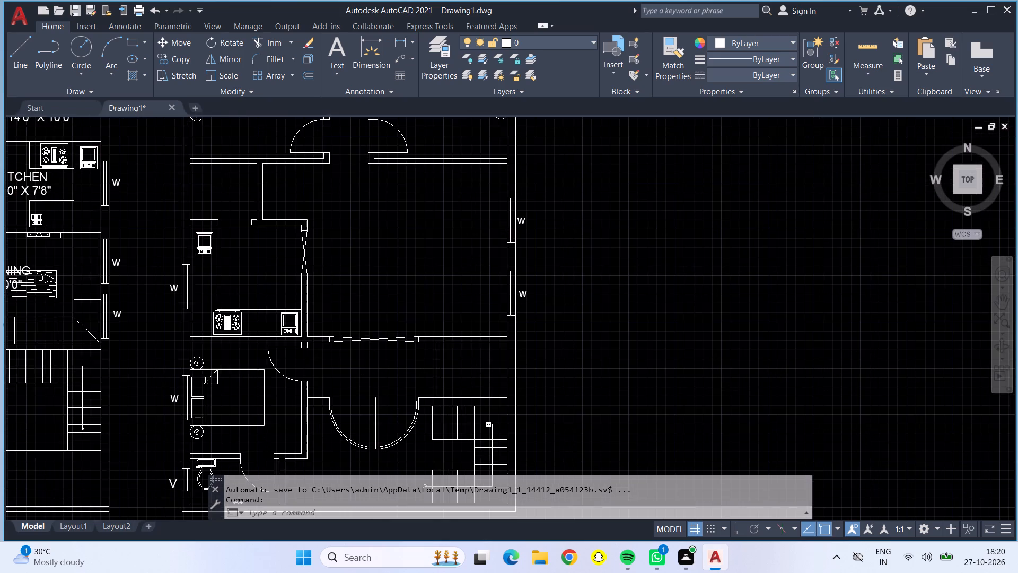
scroll(473, 378, "up", 1)
scroll(473, 378, "down", 1)
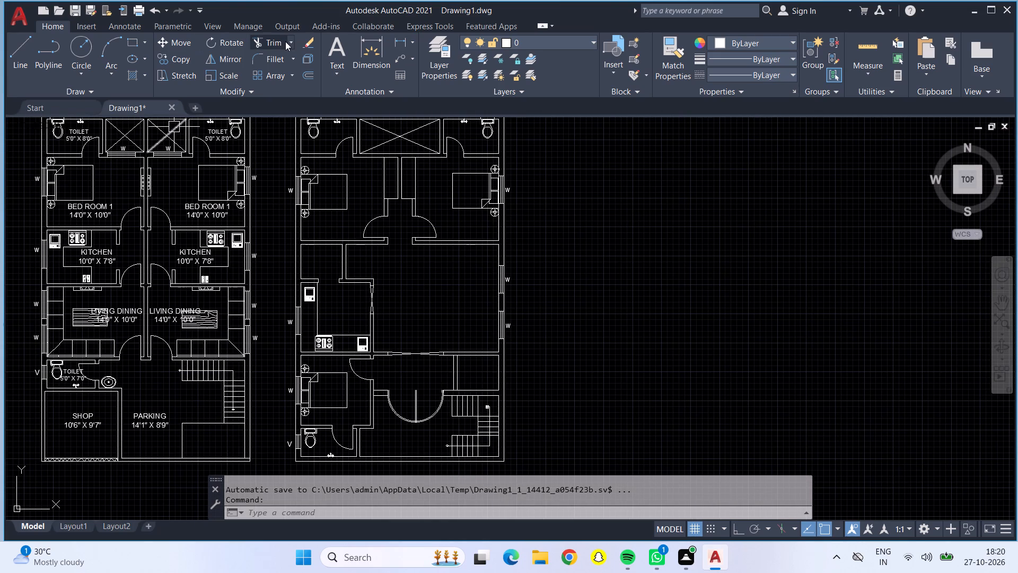
Trim the wall lines crossing both ends of the partition beside the small room above the staircase.
left_click(276, 41)
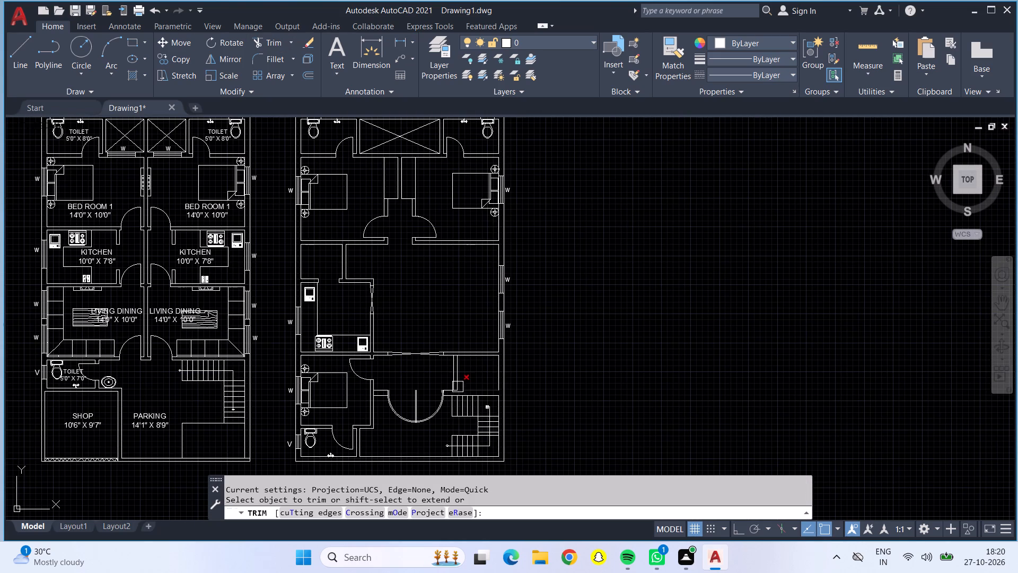
scroll(458, 387, "up", 4)
left_click(437, 194)
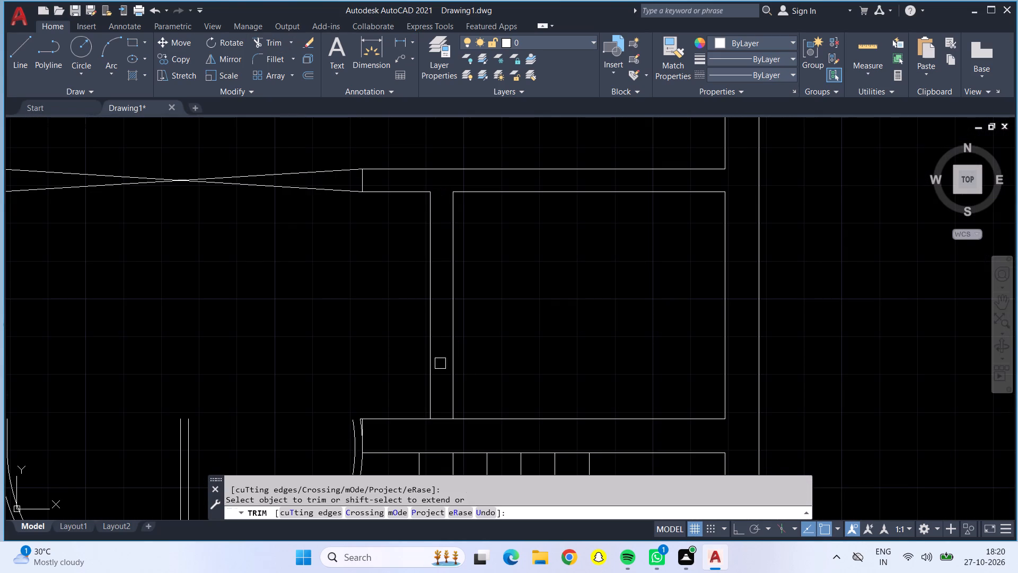
left_click(441, 416)
scroll(441, 416, "down", 3)
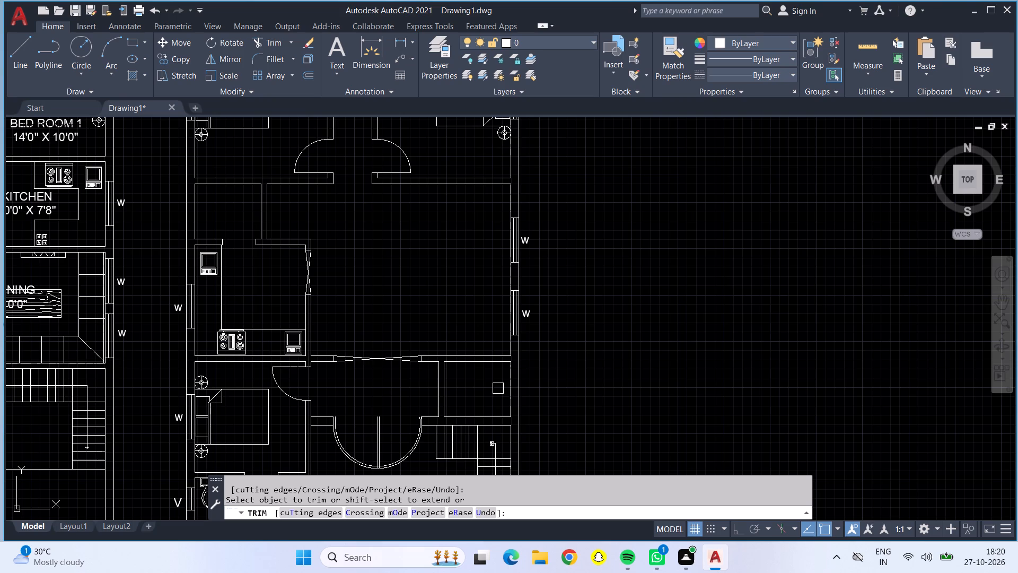
middle_click_drag(495, 388, 478, 298)
scroll(495, 389, "up", 1)
scroll(477, 298, "down", 1)
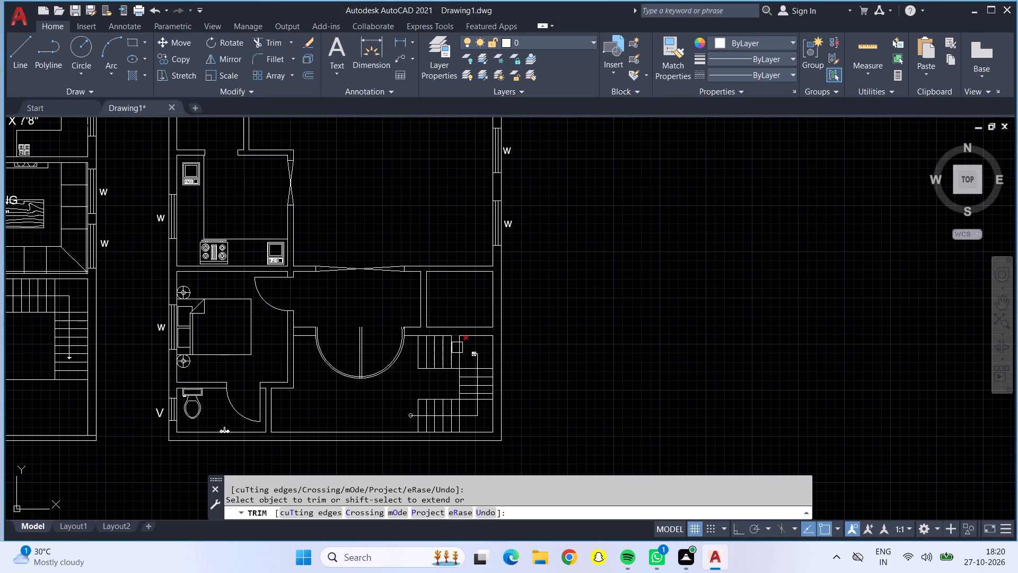
key("Escape")
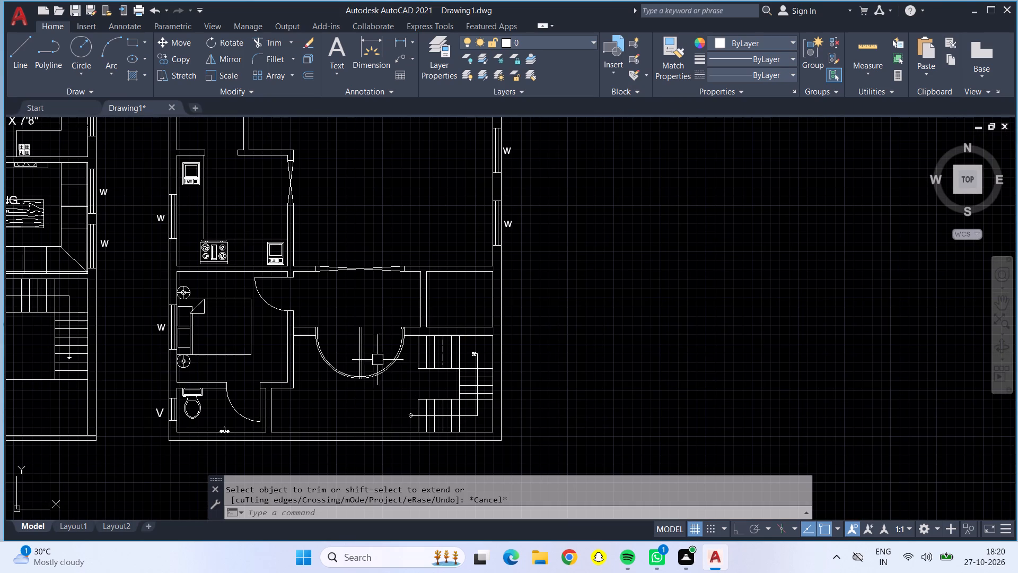
Trim away the staircase direction arrow's head and the parts of its line that cross the two corner landings.
left_click(260, 42)
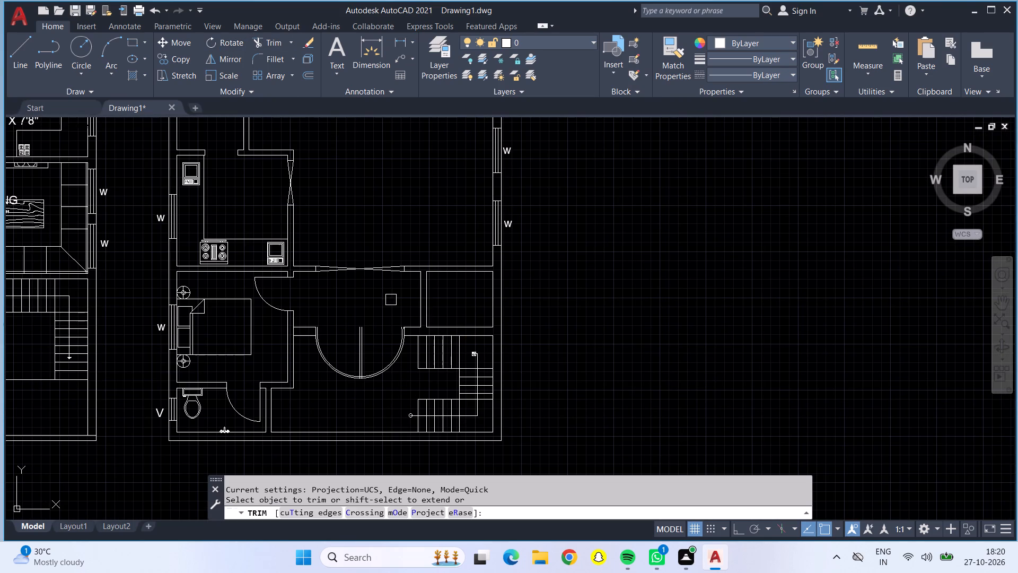
triple_click(470, 354)
triple_click(470, 354)
triple_click(471, 353)
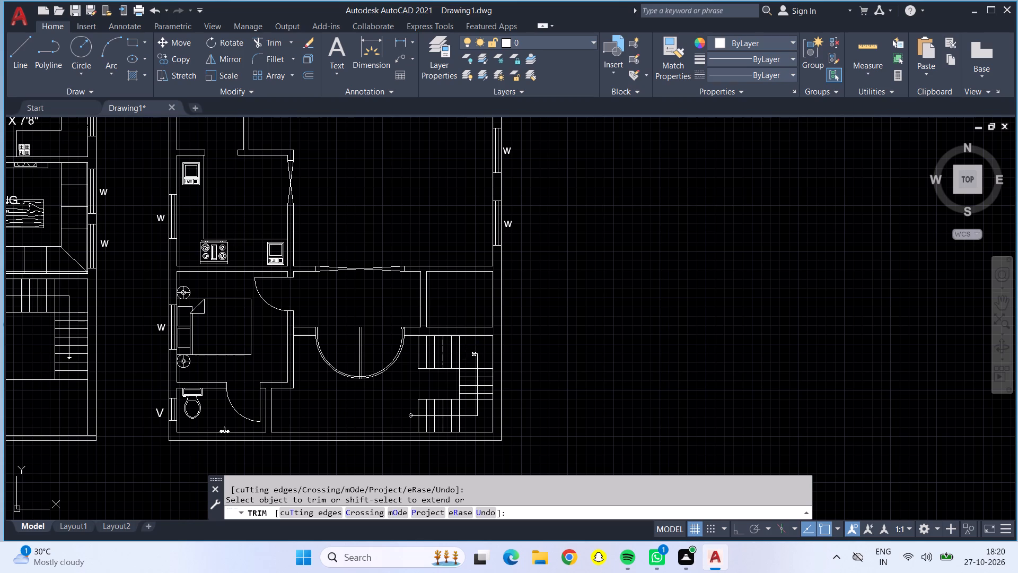
triple_click(473, 355)
triple_click(475, 355)
triple_click(473, 355)
triple_click(473, 355)
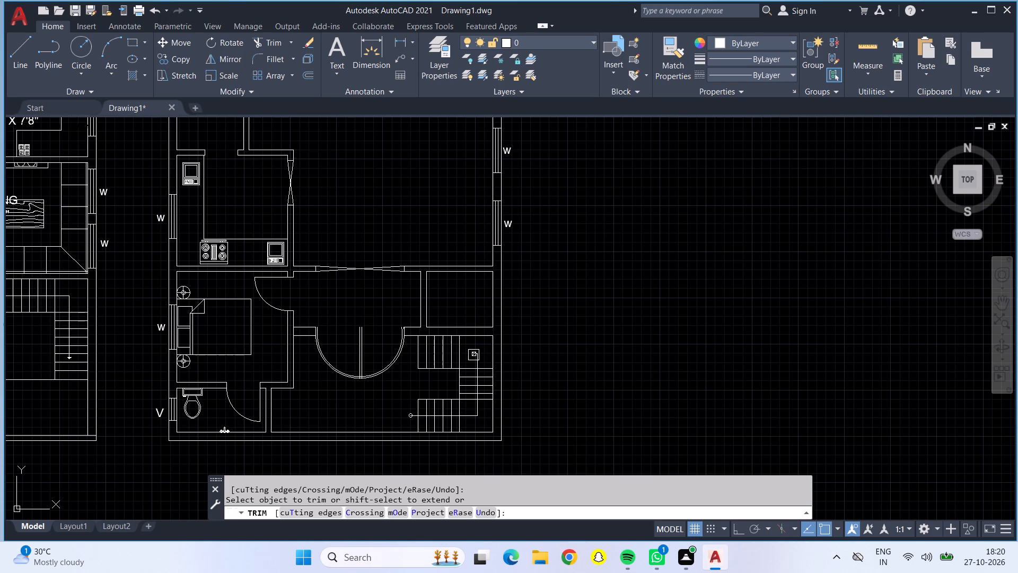
triple_click(473, 355)
triple_click(473, 355)
triple_click(473, 355)
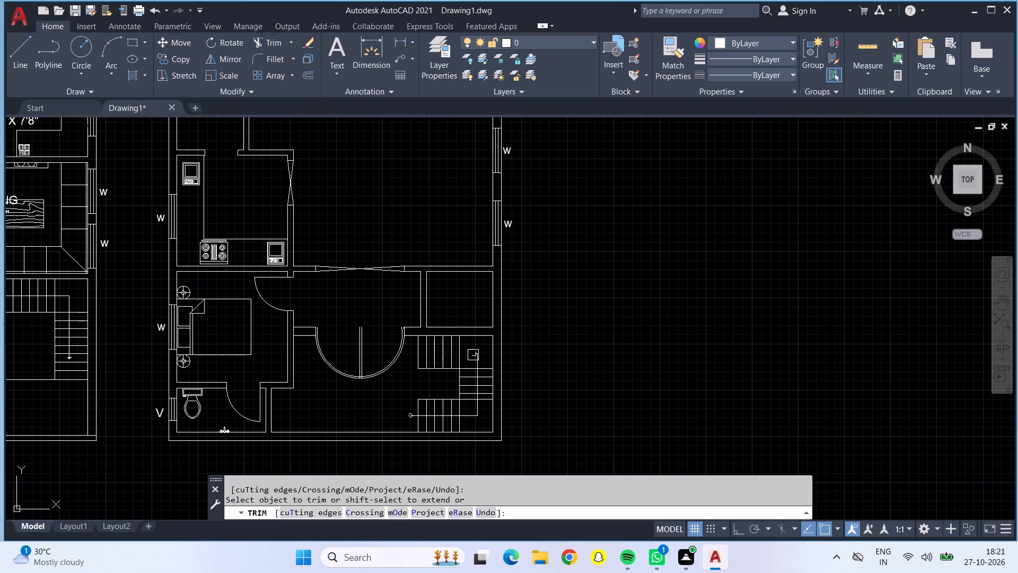
triple_click(473, 355)
double_click(479, 357)
double_click(477, 353)
triple_click(481, 416)
left_click(479, 416)
Trim the direction line between its start circle and the lower flight's first tread, and try to trim the circle.
scroll(407, 414, "up", 3)
double_click(410, 418)
left_click_drag(412, 420, 416, 424)
triple_click(416, 424)
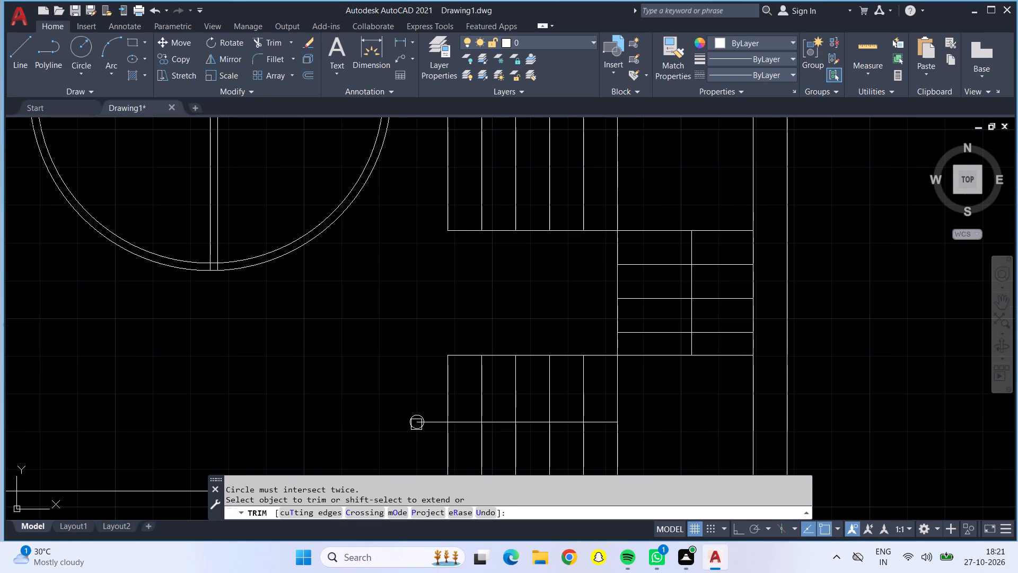
triple_click(418, 424)
triple_click(418, 423)
triple_click(418, 414)
triple_click(429, 422)
left_click(428, 422)
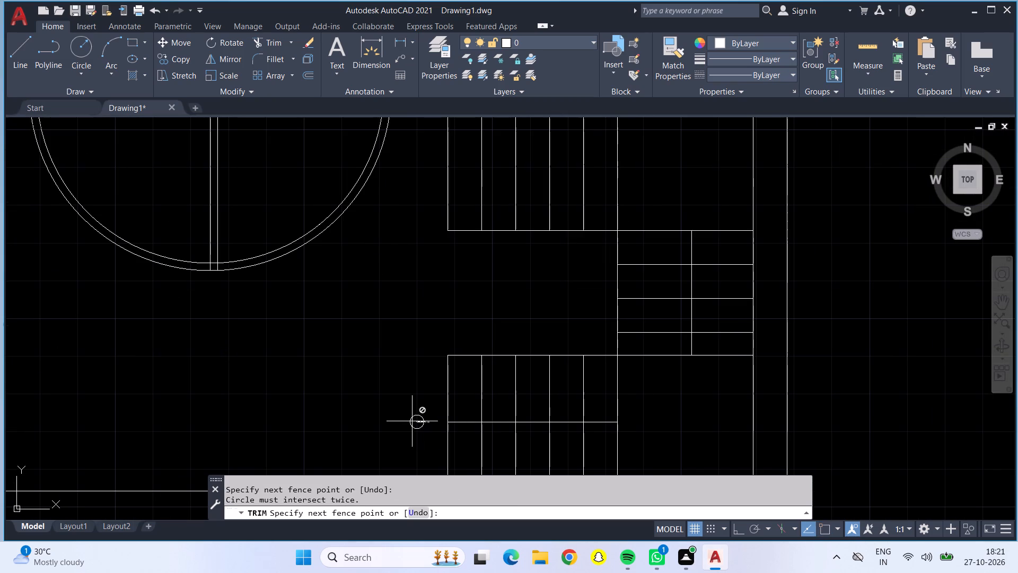
left_click(412, 421)
double_click(420, 422)
left_click_drag(418, 422, 411, 422)
triple_click(406, 421)
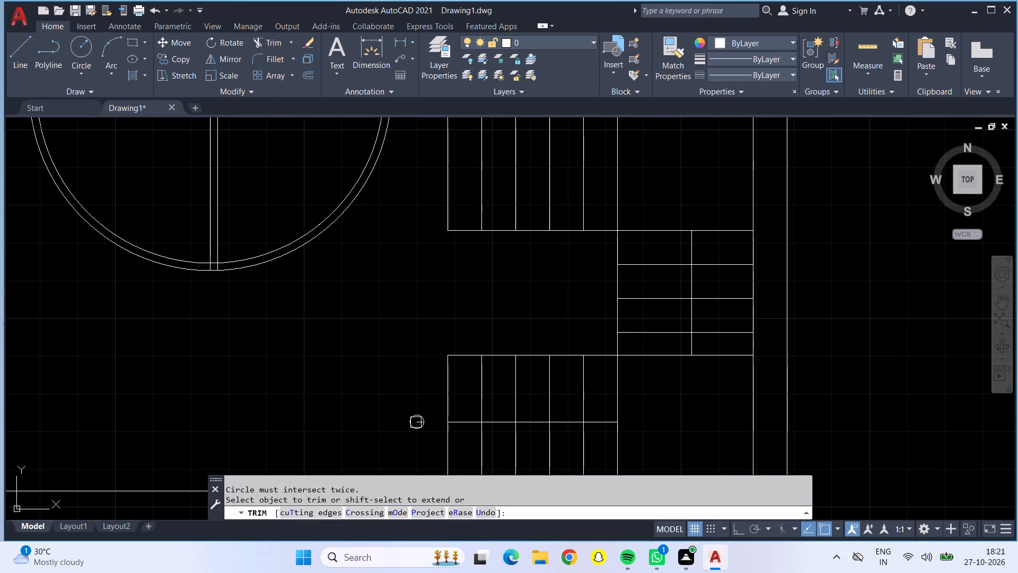
Trim away the remaining direction line segments across the lower flight's treads and the middle flight's treads.
left_click(451, 424)
left_click(509, 427)
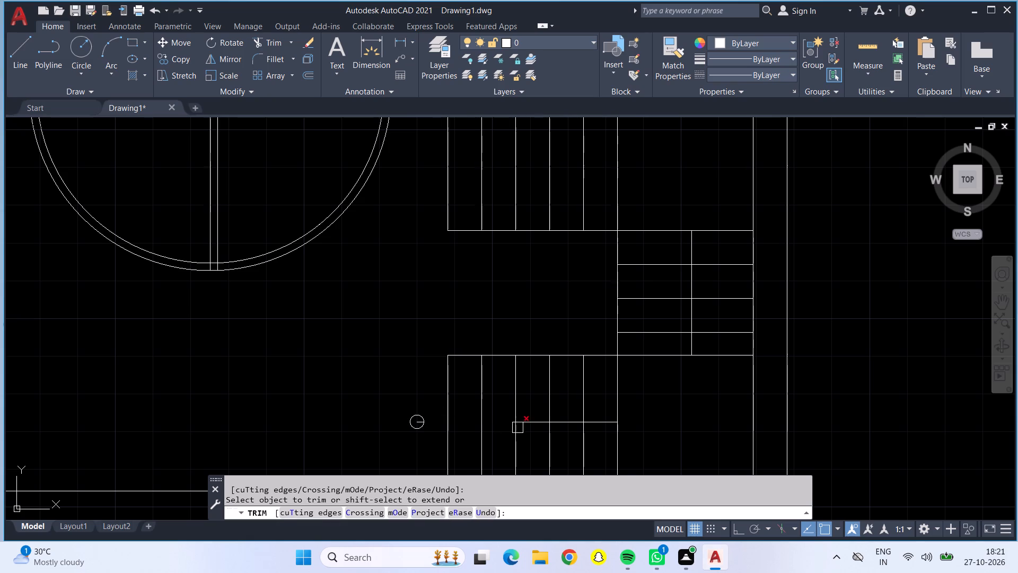
left_click(532, 425)
left_click(577, 423)
left_click(592, 424)
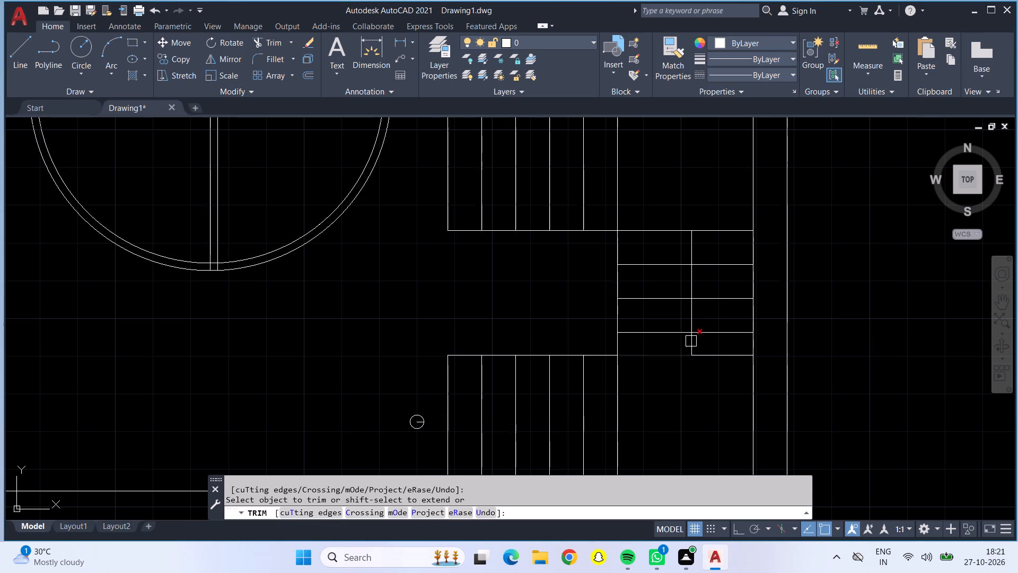
left_click(682, 350)
left_click(696, 345)
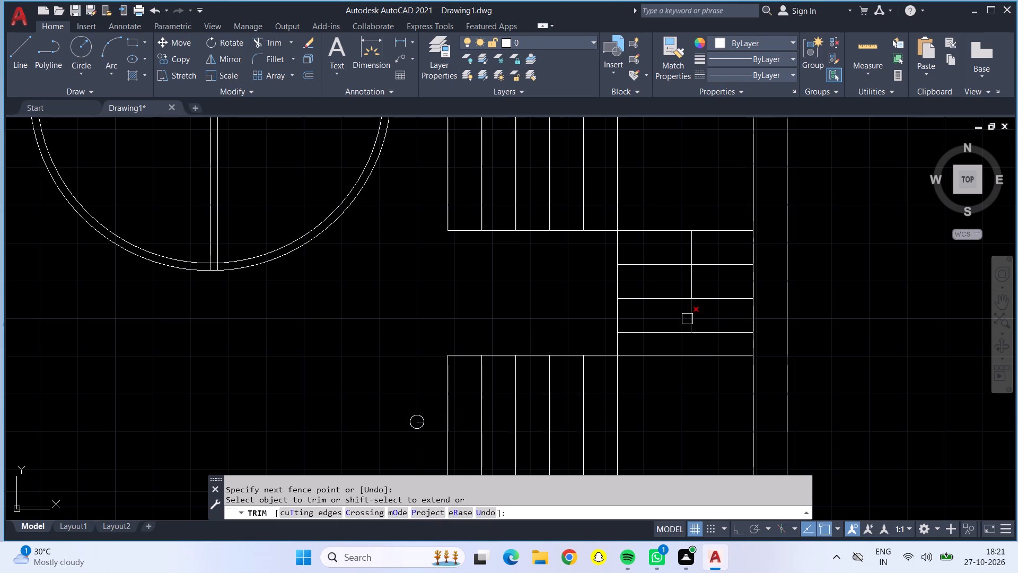
left_click(687, 319)
left_click(689, 282)
left_click(689, 255)
key("Escape")
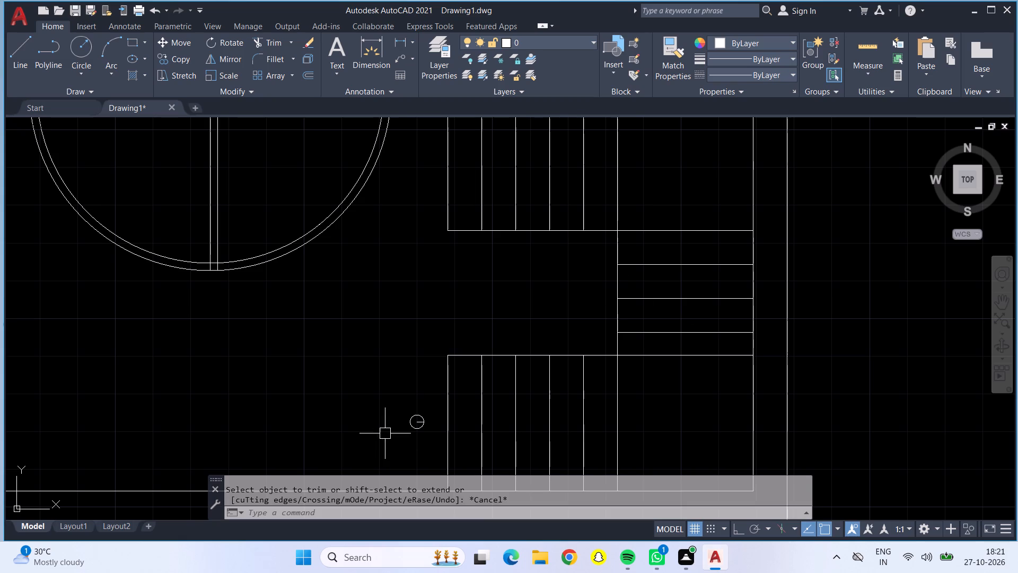
Delete the direction line's start circle and the short line stub left inside it.
scroll(424, 419, "up", 2)
left_click_drag(399, 400, 403, 402)
left_click(428, 461)
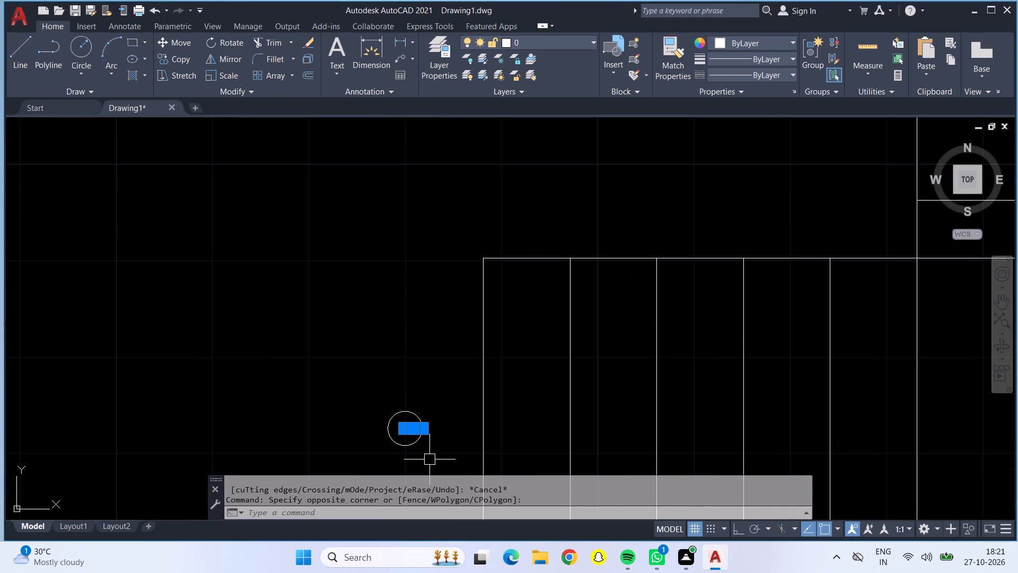
key("Delete")
left_click(409, 428)
key("Delete")
left_click(426, 443)
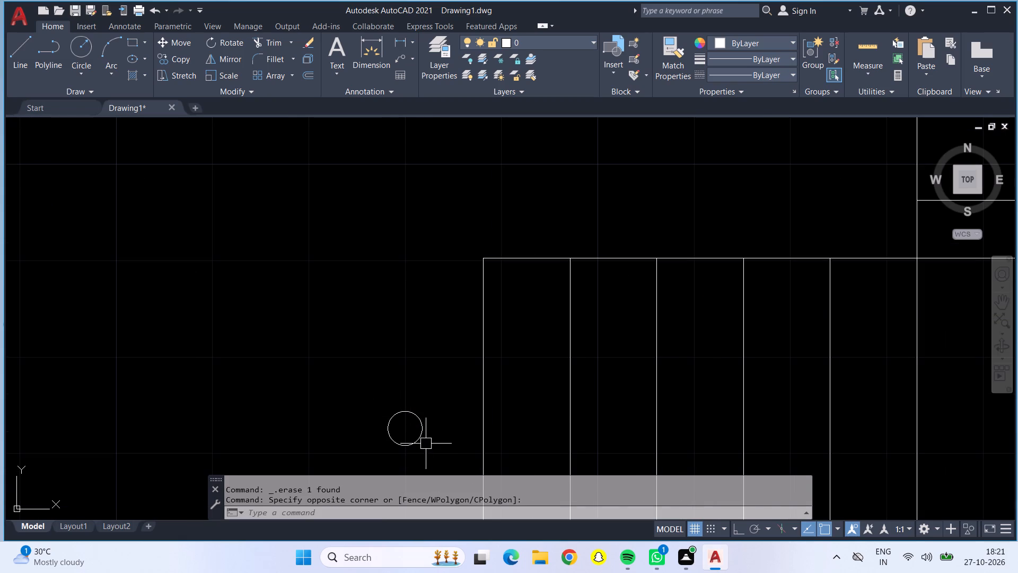
left_click(417, 436)
key("Delete")
Trim away the lower flight's treads on the second floor plan's staircase, keeping the line at the flight's open end.
scroll(417, 436, "down", 2)
scroll(441, 384, "down", 2)
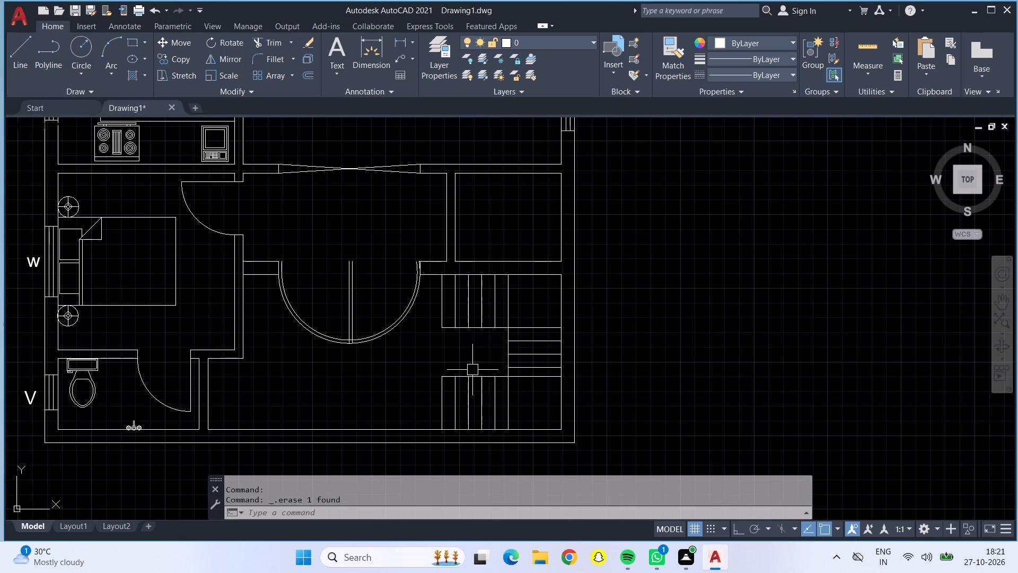
left_click(508, 390)
key("Escape")
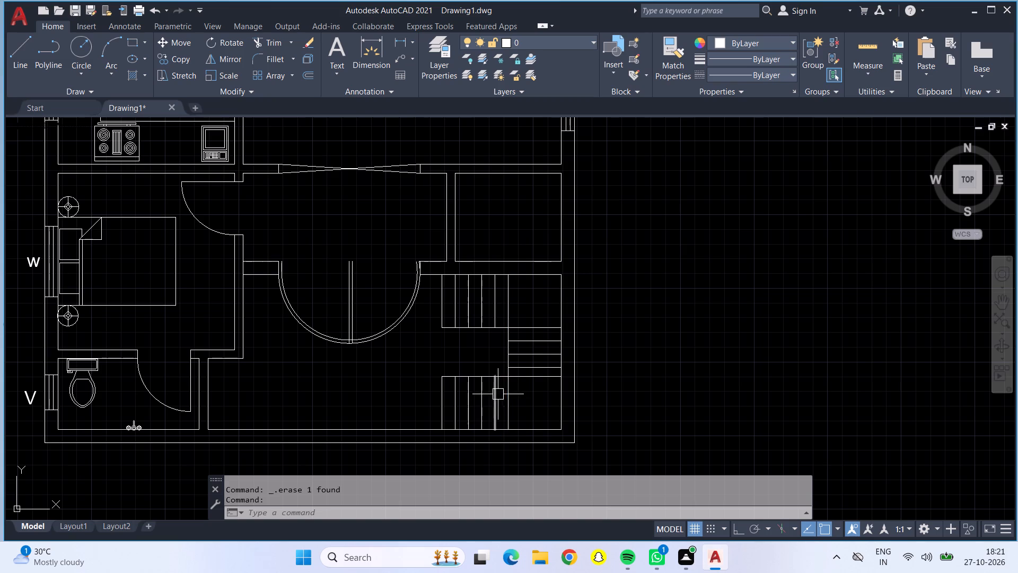
left_click(269, 40)
left_click_drag(518, 408, 448, 405)
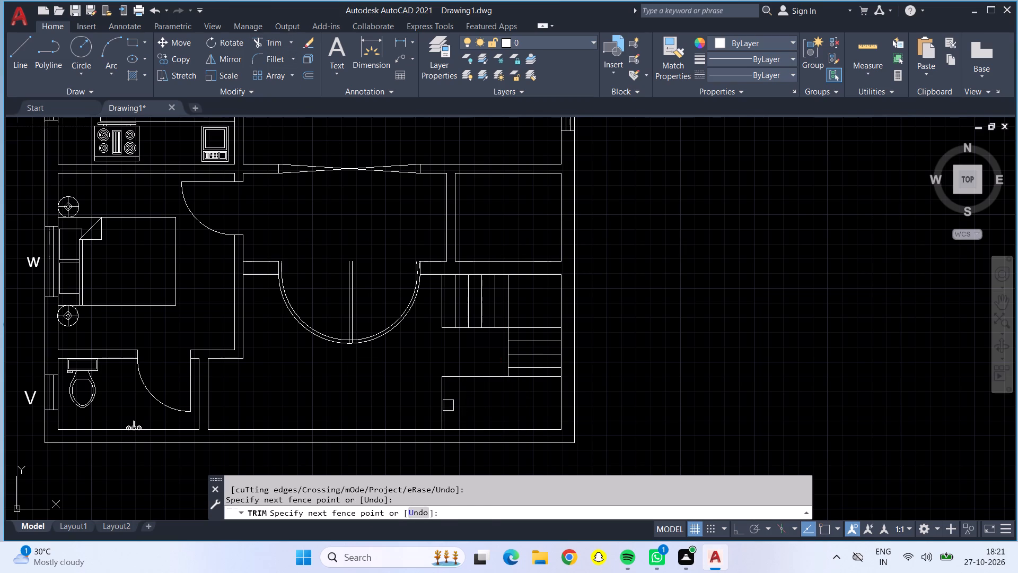
key("Escape")
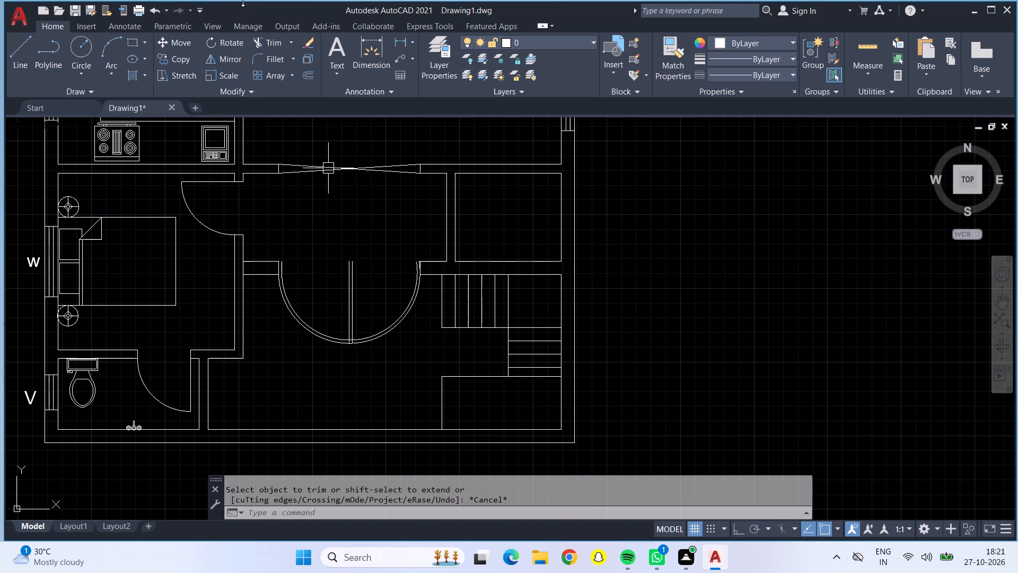
Trim away the lower flight's remaining end line and the edge line running from it to the middle flight.
left_click(261, 34)
left_click(249, 41)
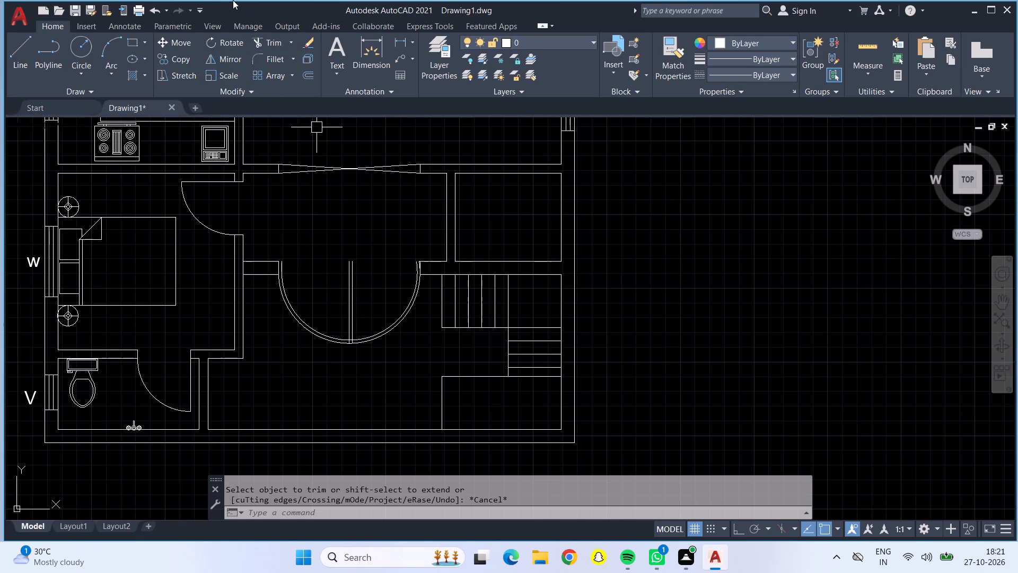
left_click(270, 44)
left_click(440, 392)
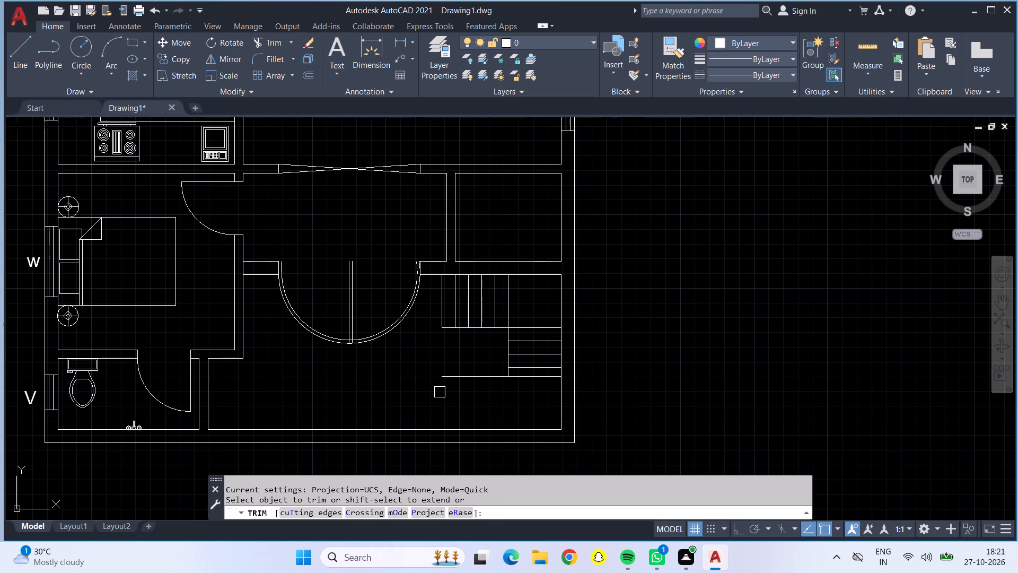
scroll(394, 392, "down", 2)
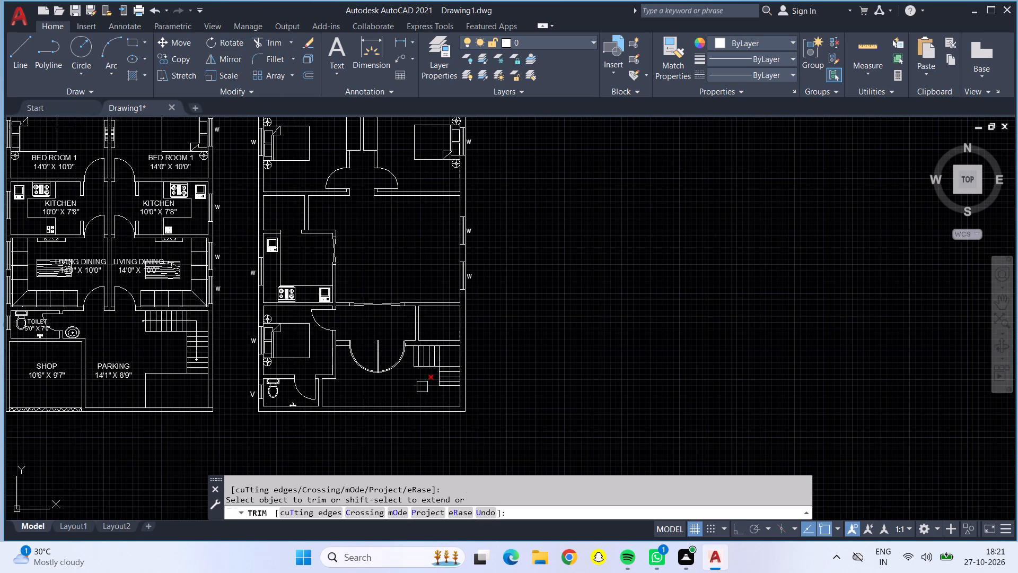
left_click(421, 385)
key("Escape")
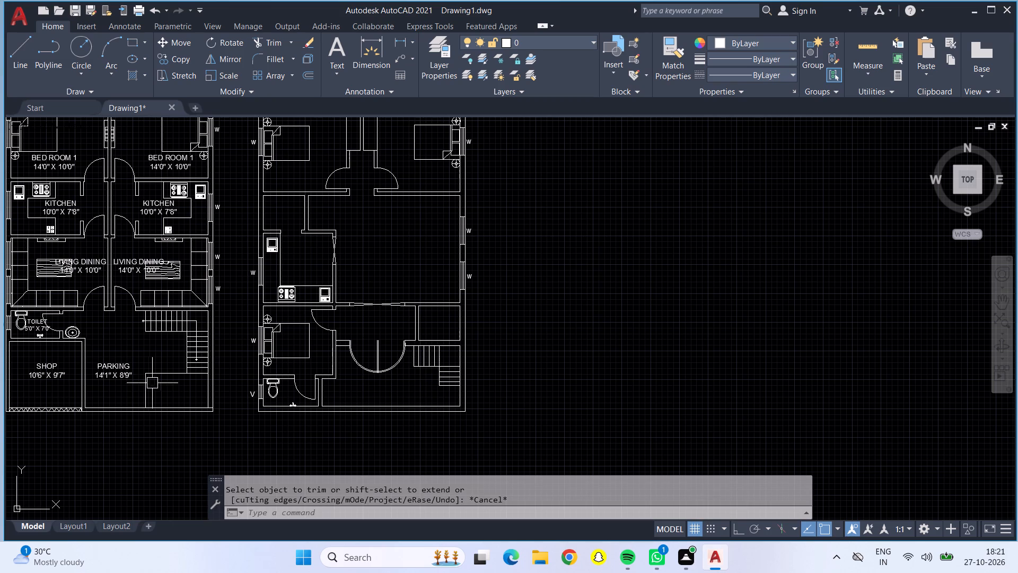
Insert the Trees - Imperial block in the gap between the two floor plans, beside the parking-level staircase.
middle_click_drag(170, 392, 244, 423)
scroll(247, 423, "up", 1)
middle_click_drag(263, 427, 291, 418)
scroll(302, 416, "down", 1)
middle_click_drag(302, 413, 312, 434)
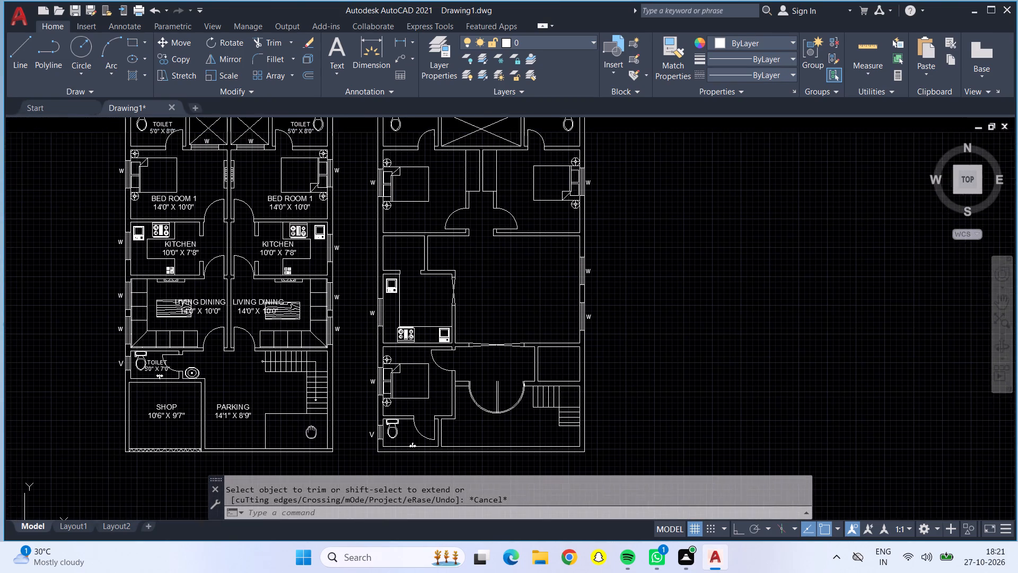
middle_click_drag(312, 434, 316, 439)
scroll(326, 433, "up", 1)
middle_click_drag(325, 433, 322, 434)
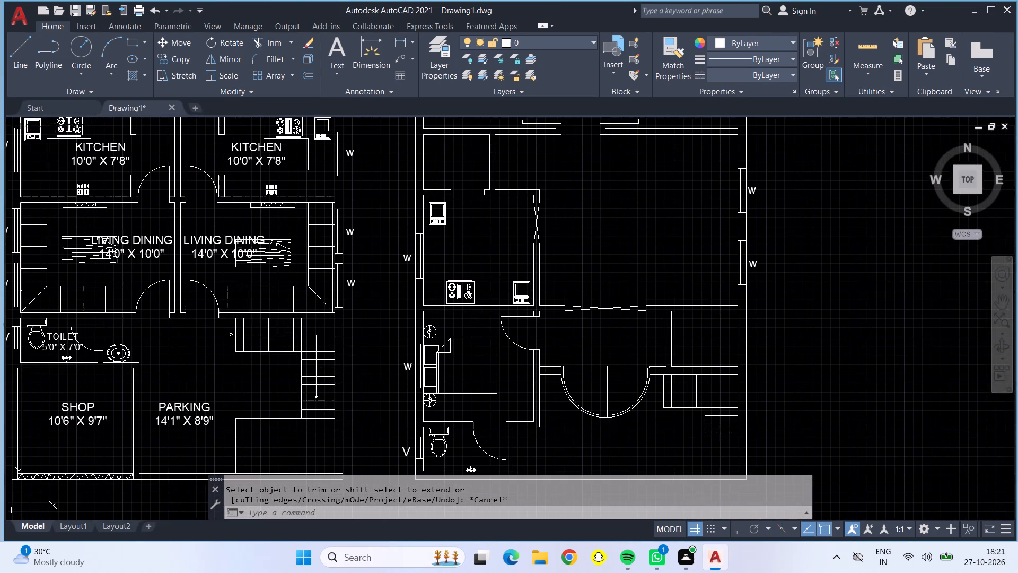
middle_click_drag(322, 434, 325, 419)
scroll(325, 419, "up", 1)
middle_click_drag(313, 430, 330, 386)
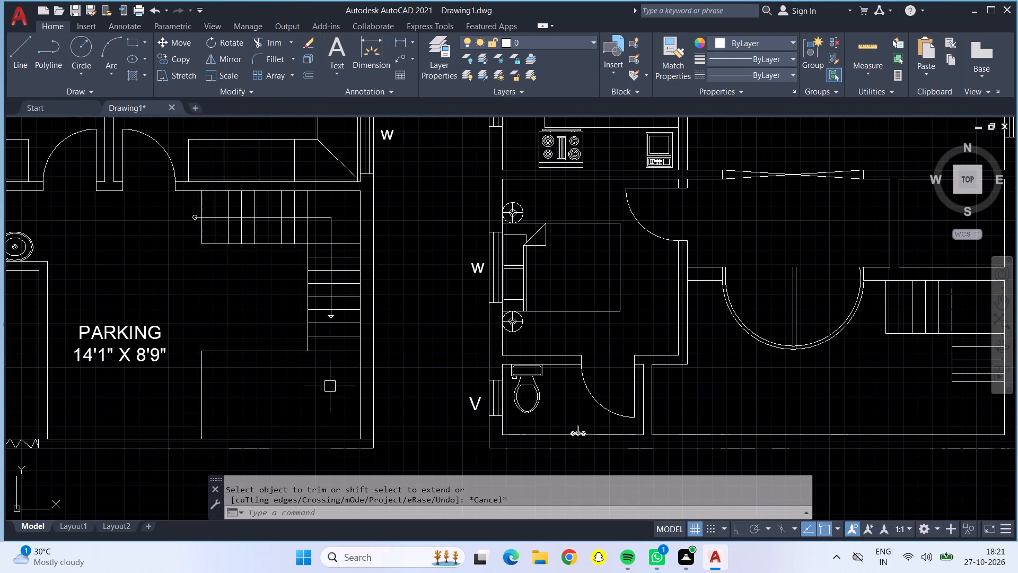
key("3")
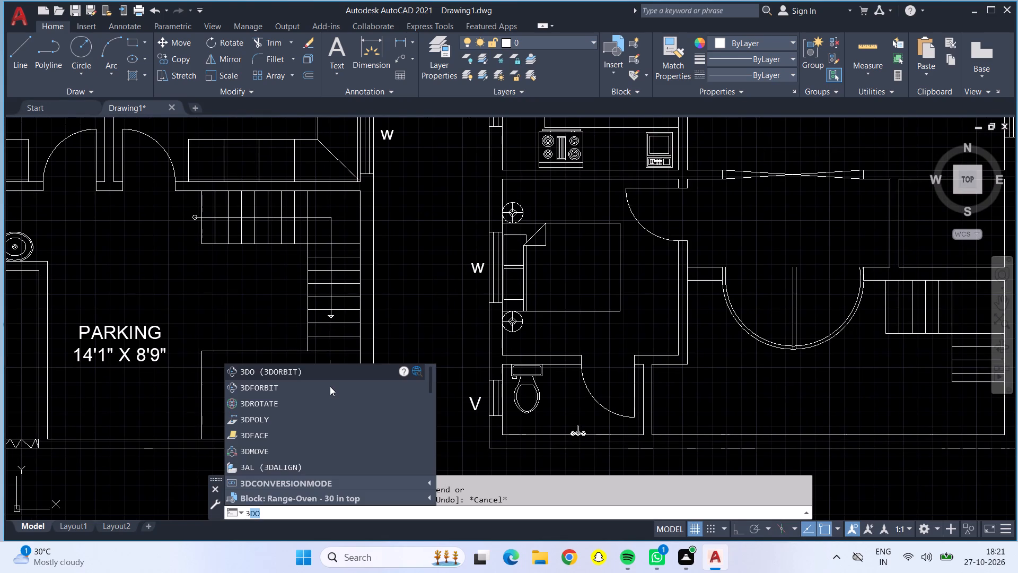
key("Escape")
key("ctrl+3")
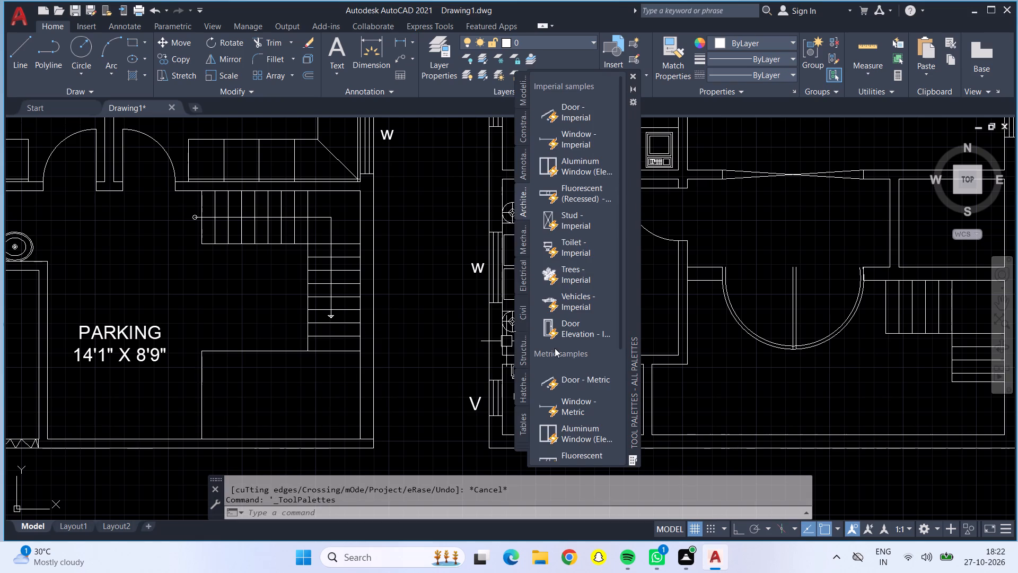
left_click_drag(585, 271, 424, 374)
scroll(420, 375, "down", 1)
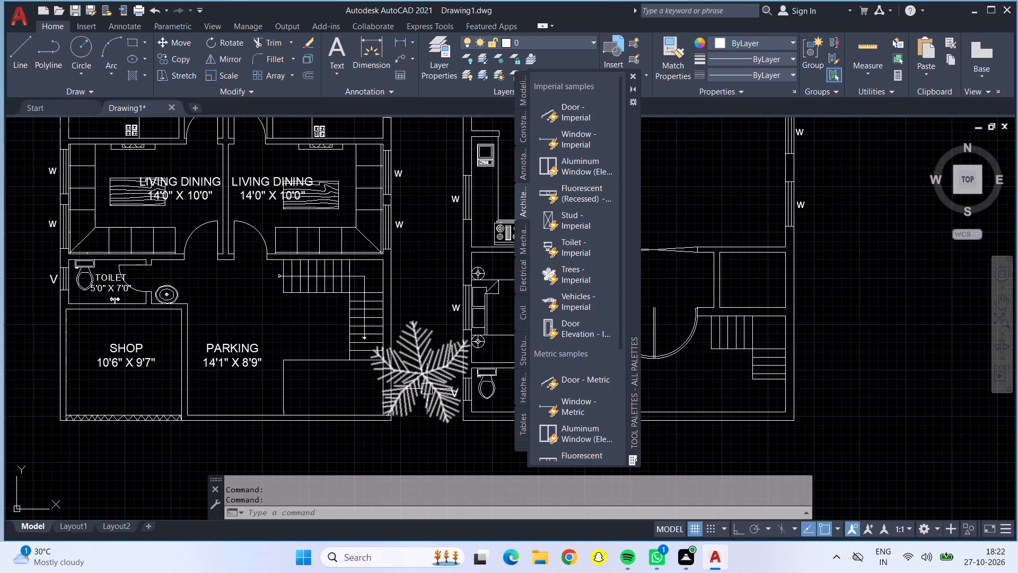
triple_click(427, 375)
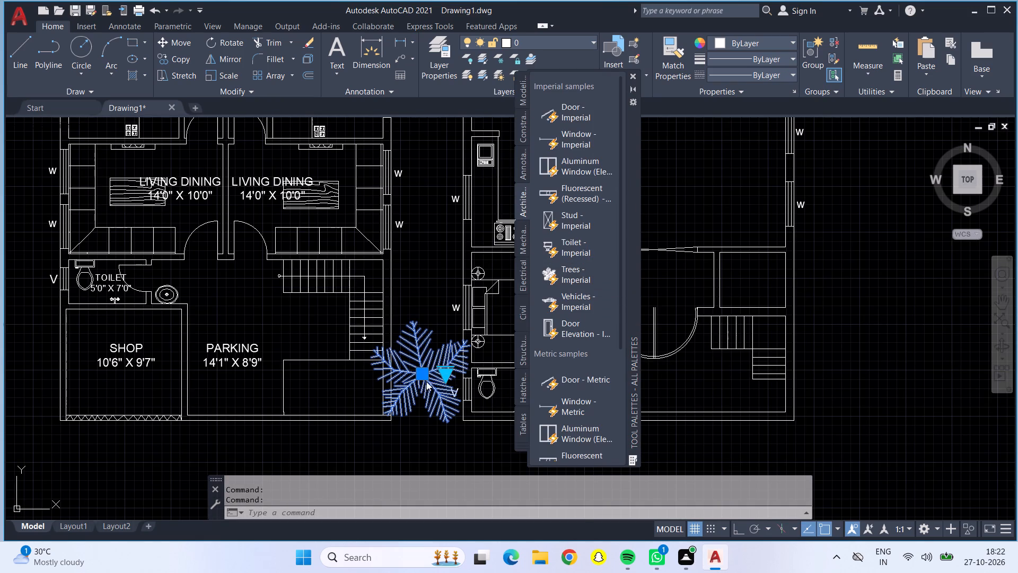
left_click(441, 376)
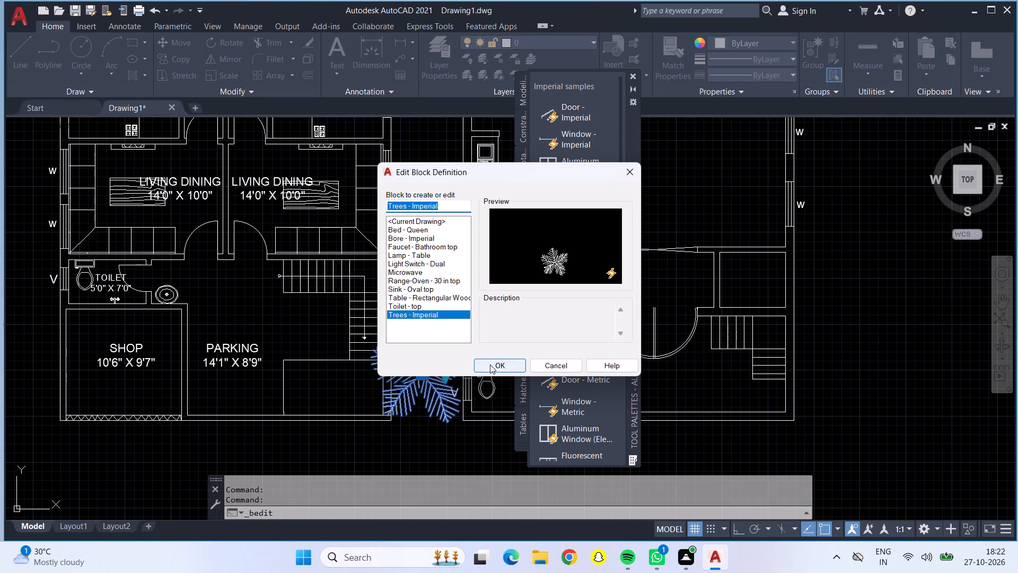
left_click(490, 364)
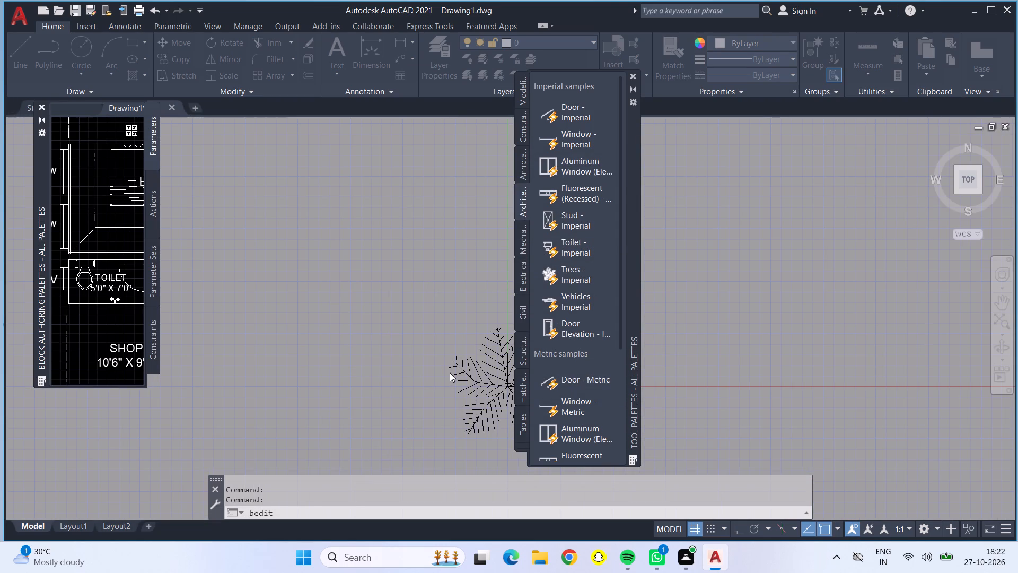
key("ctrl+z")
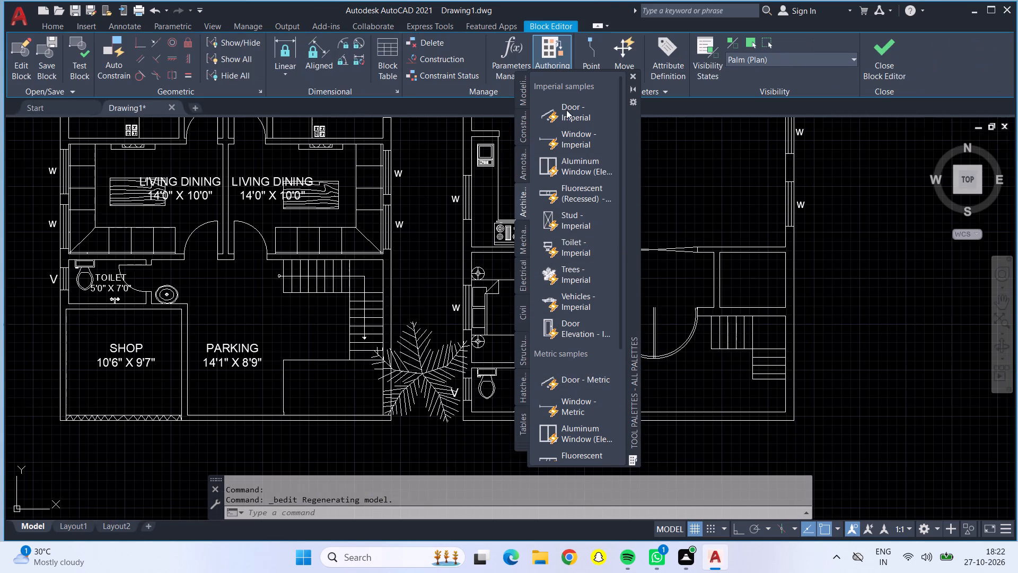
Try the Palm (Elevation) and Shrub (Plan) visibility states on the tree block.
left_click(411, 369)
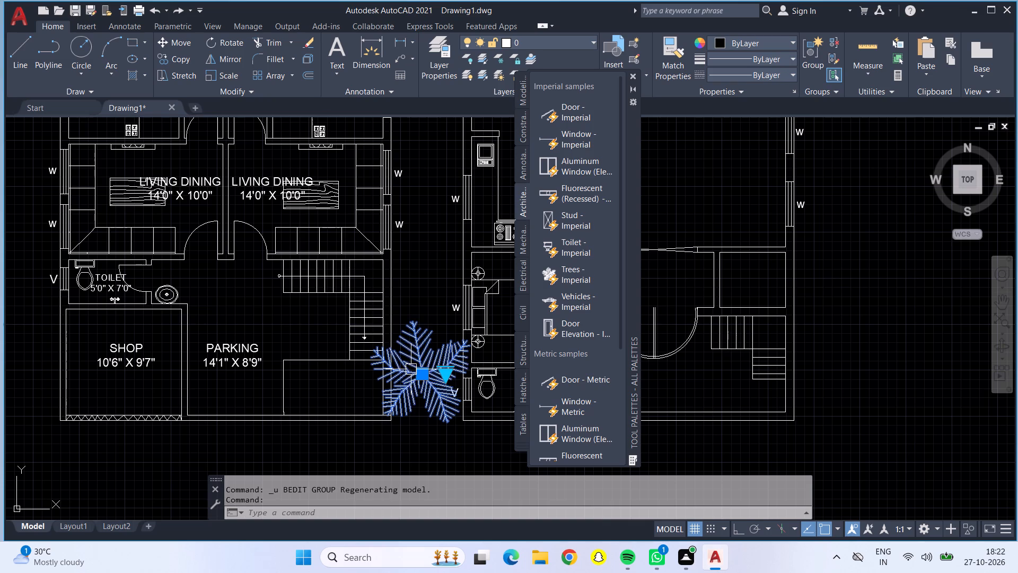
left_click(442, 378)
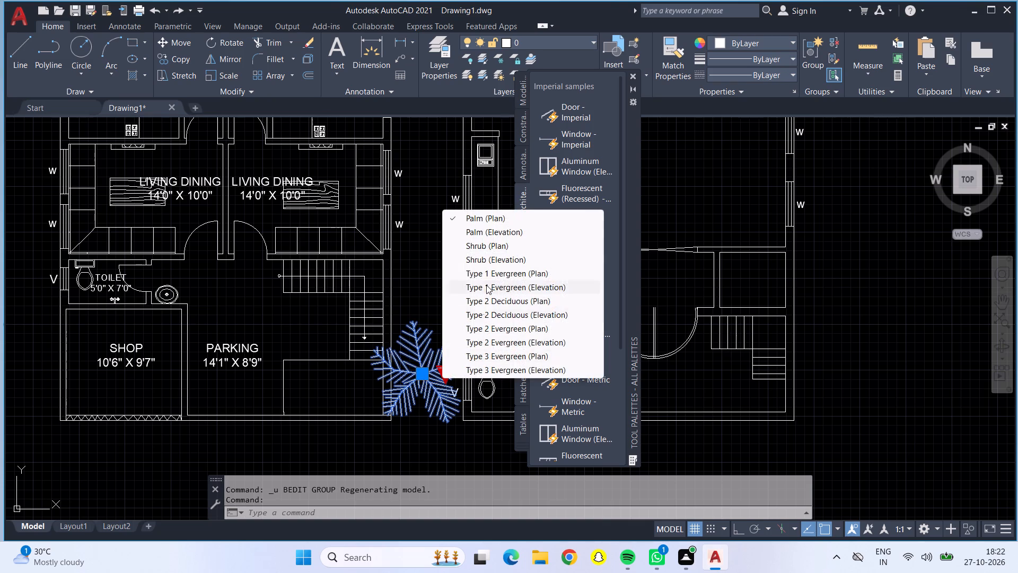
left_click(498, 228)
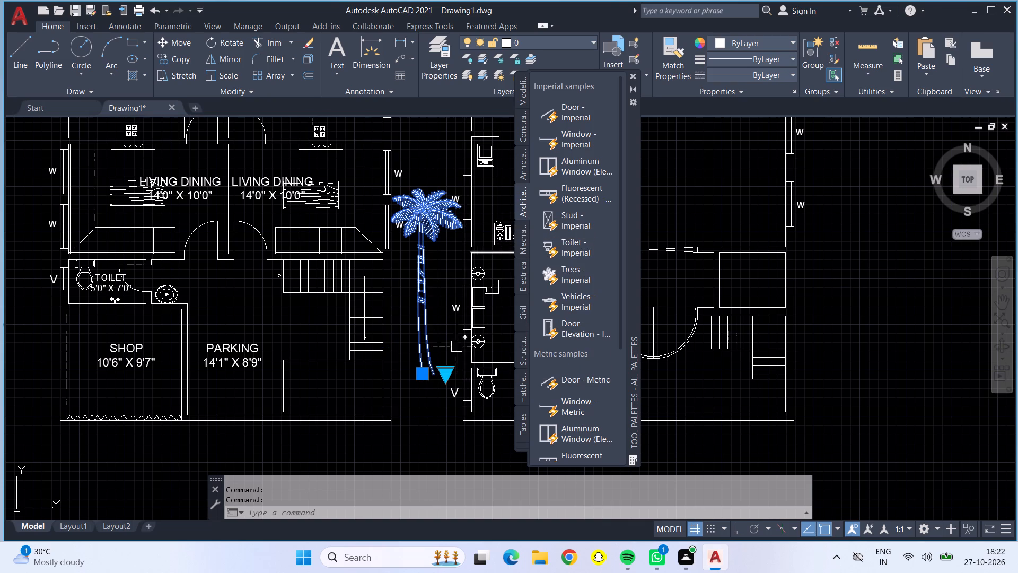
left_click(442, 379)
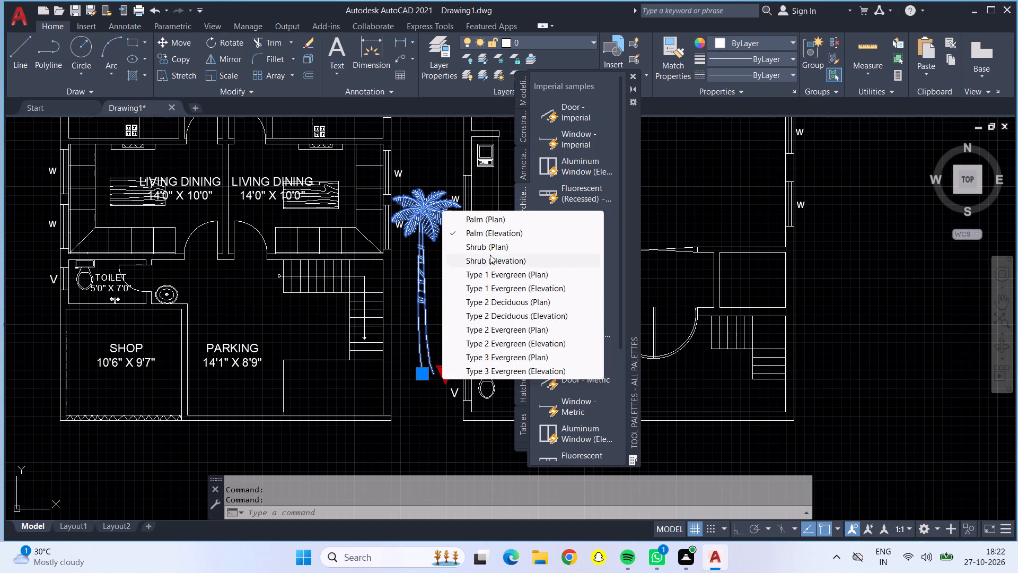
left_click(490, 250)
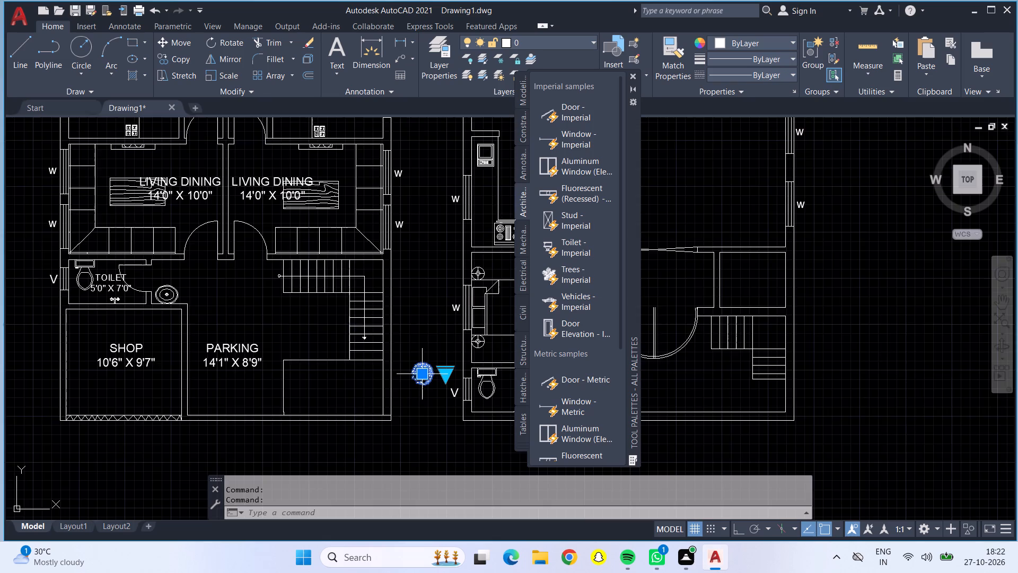
Set the tree block's visibility state to Shrub (Elevation).
scroll(424, 376, "up", 3)
scroll(423, 381, "down", 3)
left_click(437, 381)
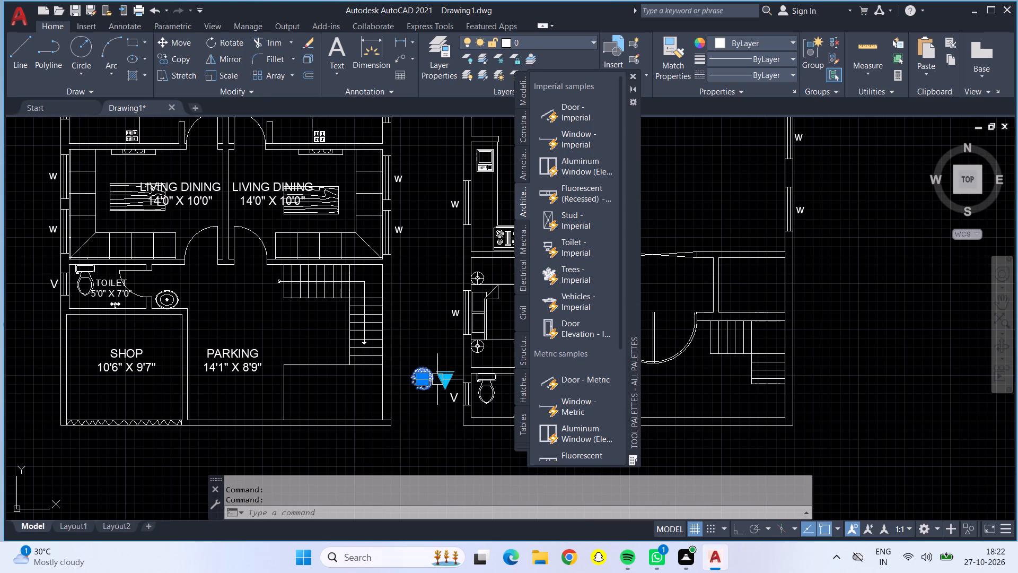
left_click(443, 384)
left_click(476, 270)
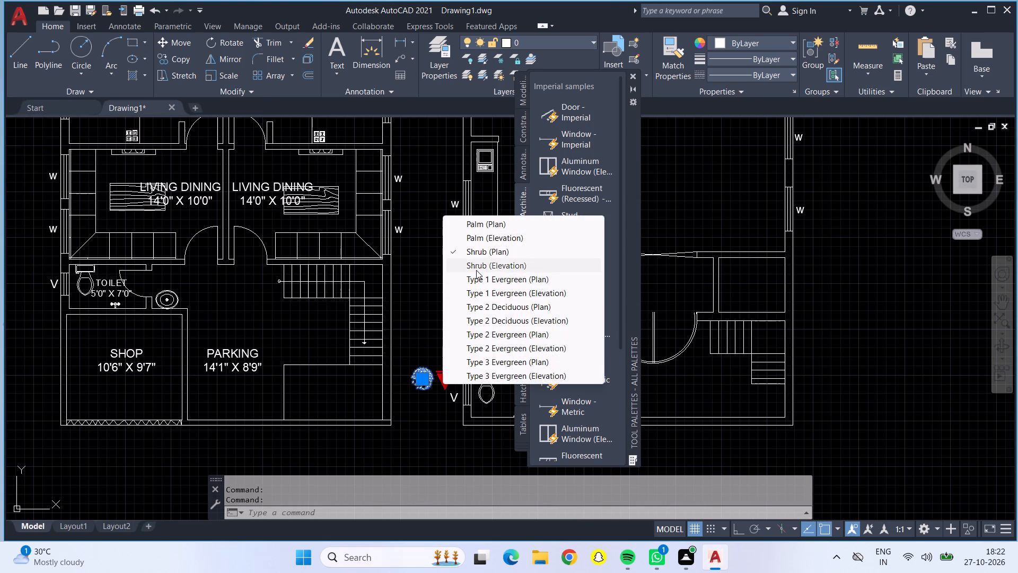
key("Escape")
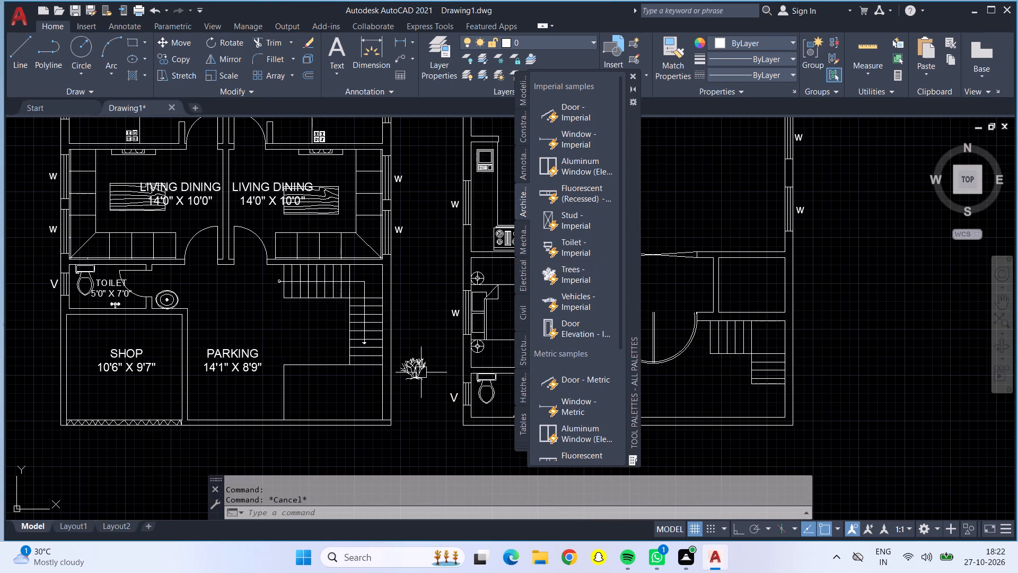
Copy the loose shrub six times in a side-by-side row along the base of the rectangle beside the parking area.
left_click(418, 371)
left_click_drag(166, 59, 168, 64)
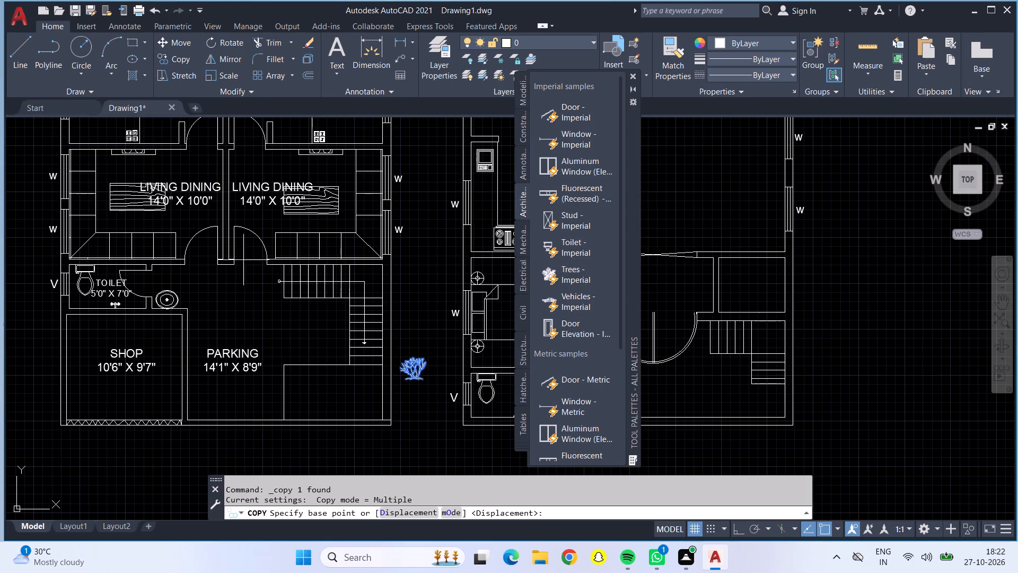
left_click(400, 368)
scroll(347, 411, "up", 2)
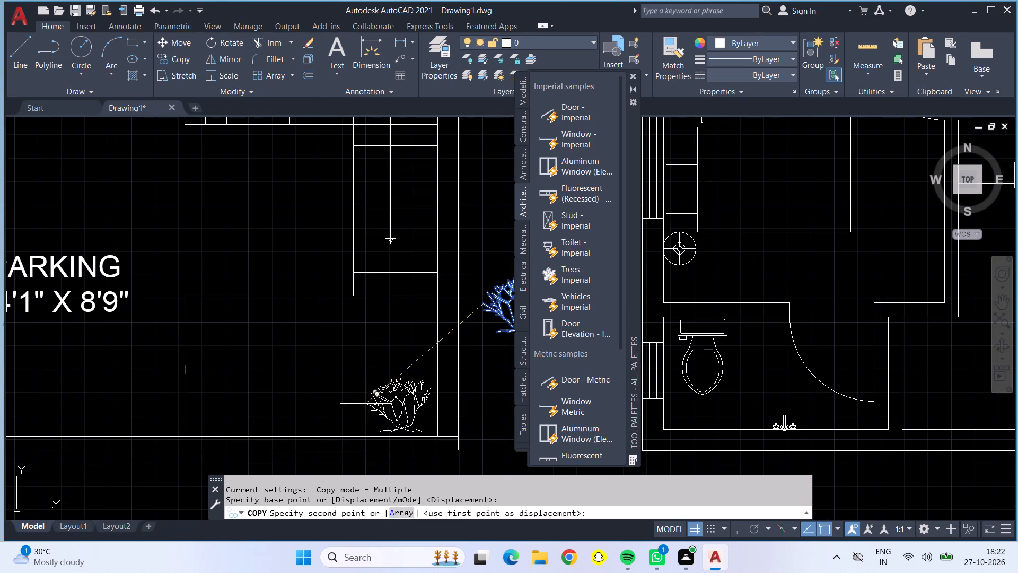
left_click(373, 406)
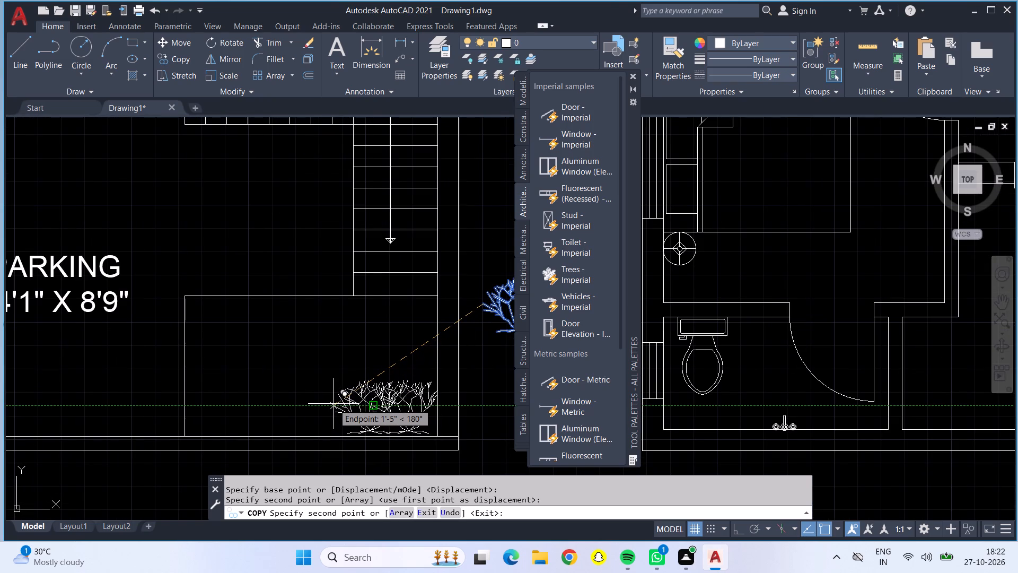
left_click(334, 404)
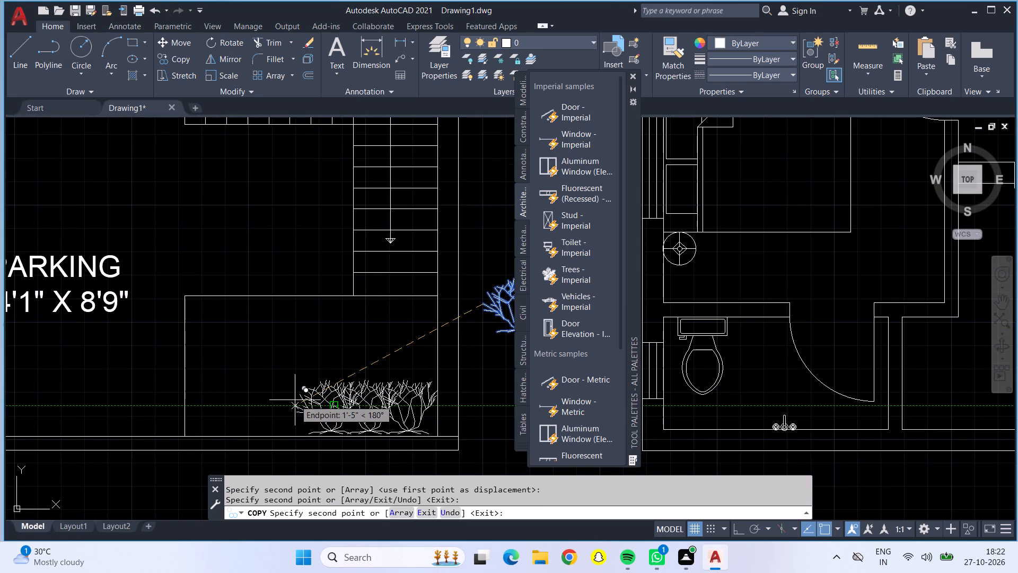
left_click(298, 400)
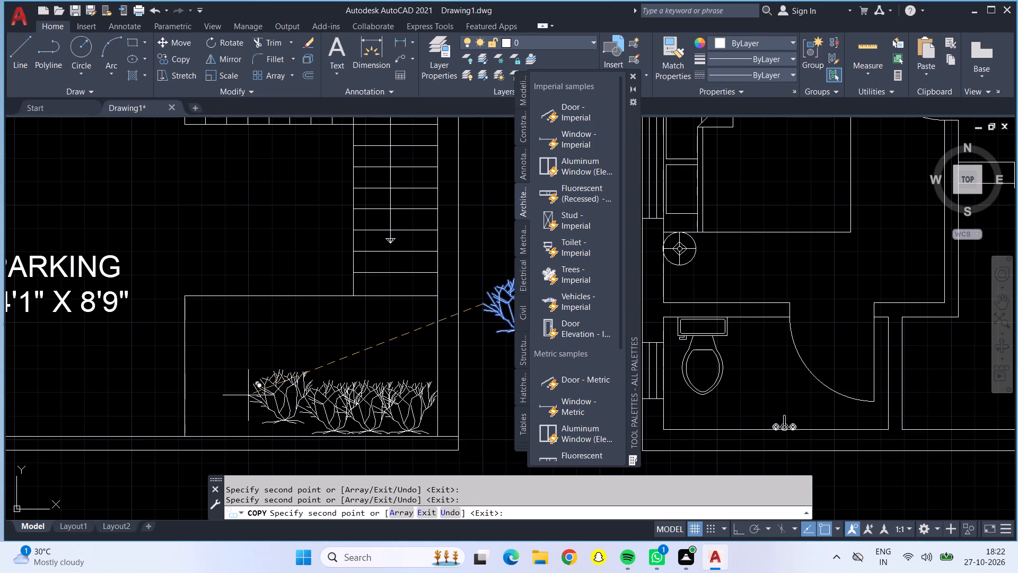
left_click(257, 406)
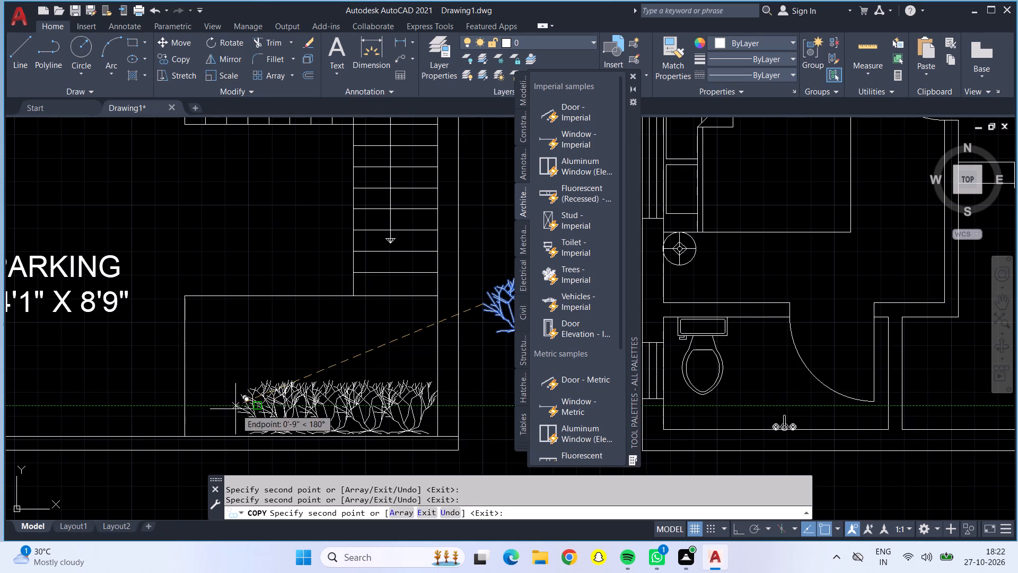
left_click(214, 401)
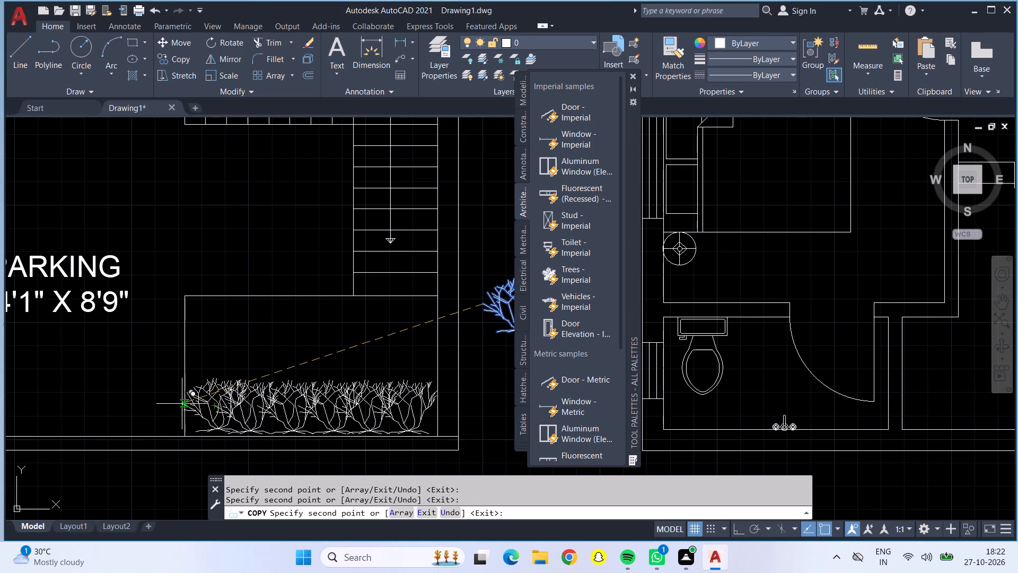
left_click(182, 407)
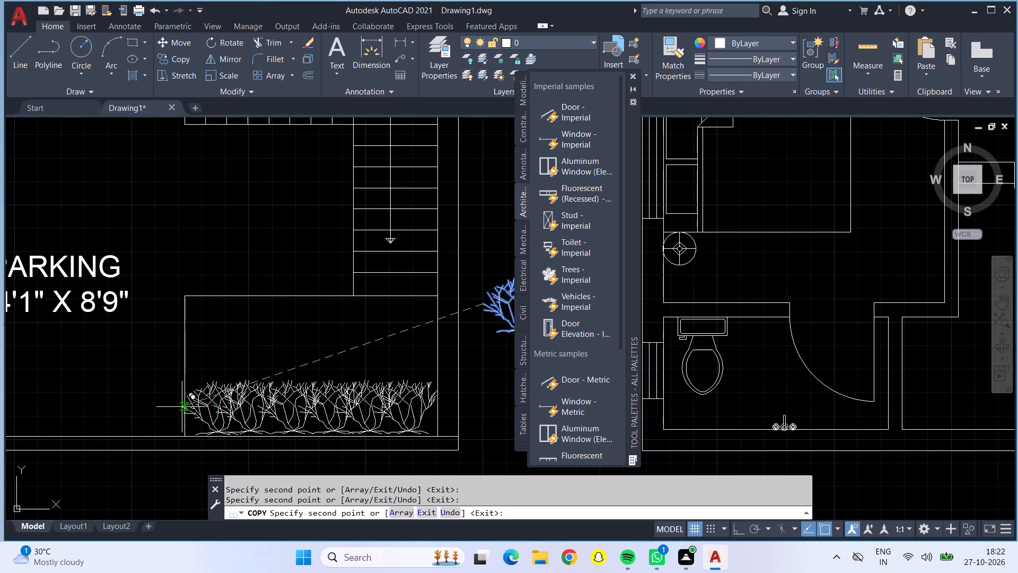
key("Escape")
Close the tool palettes.
scroll(213, 407, "down", 2)
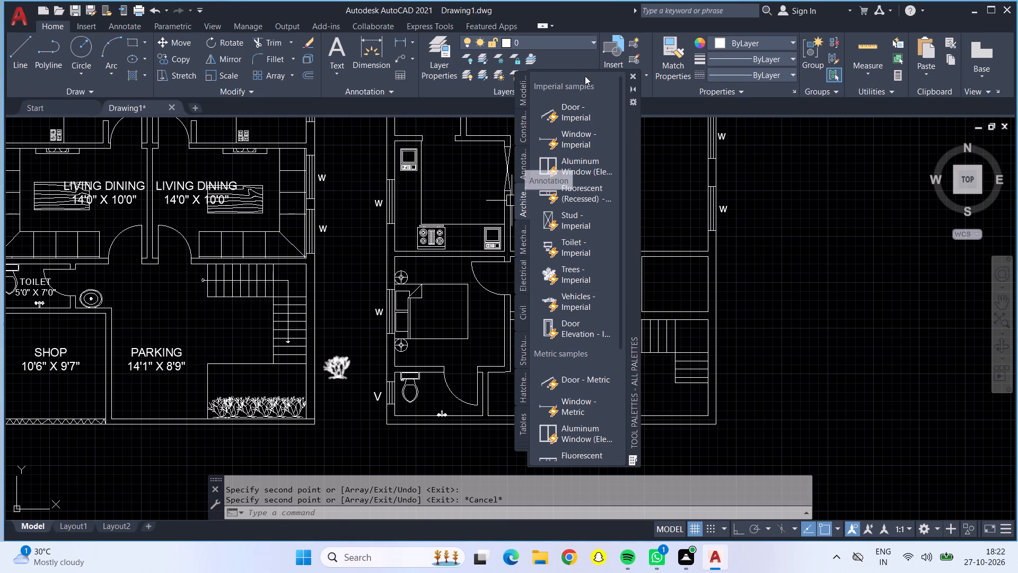
left_click(631, 73)
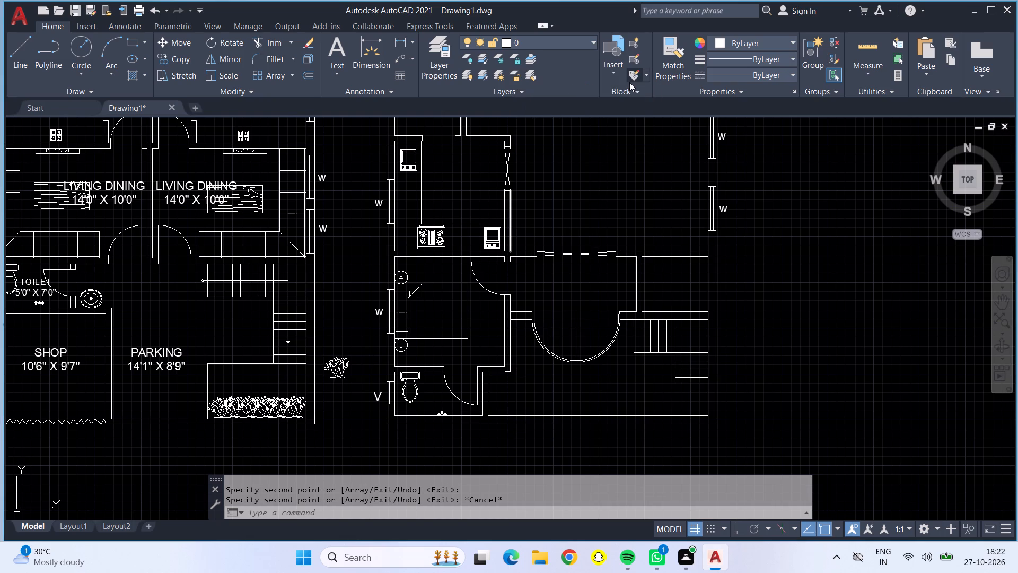
With Ortho on, draw a horizontal line from the second plan's lowest stair-flight corner to roughly beneath the upper flight's outer edge.
middle_click_drag(575, 376, 372, 360)
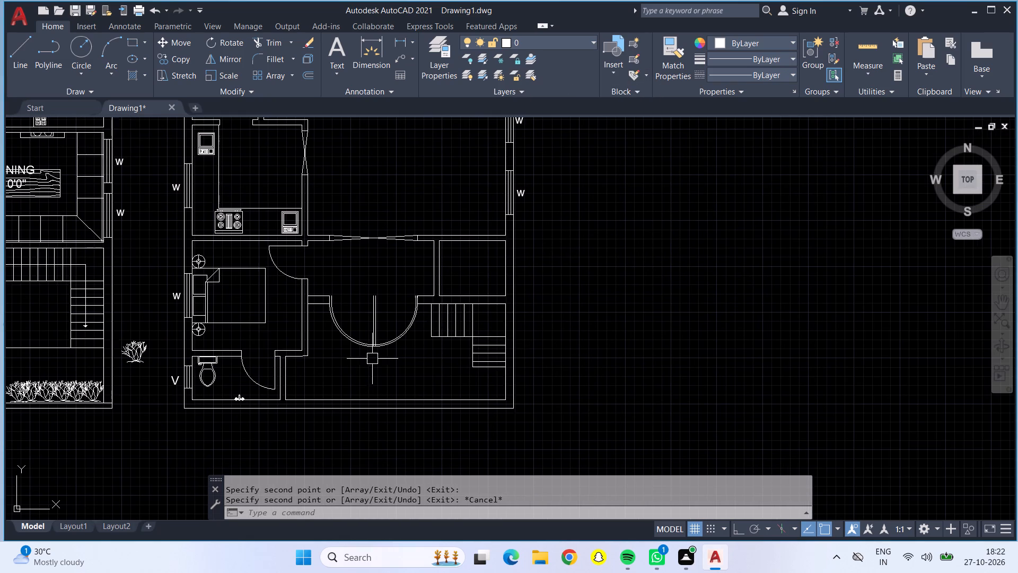
left_click_drag(17, 47, 16, 52)
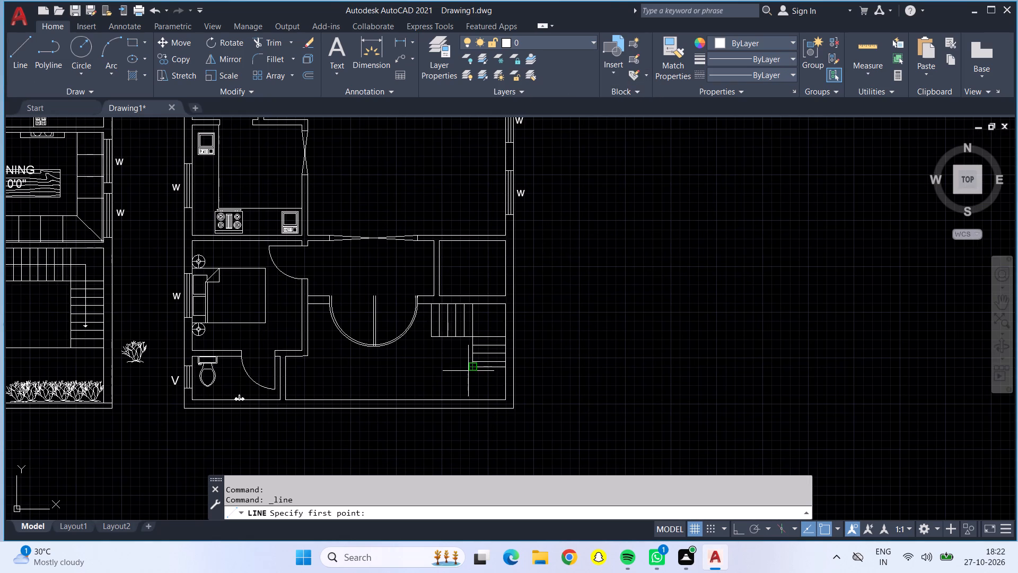
left_click(471, 367)
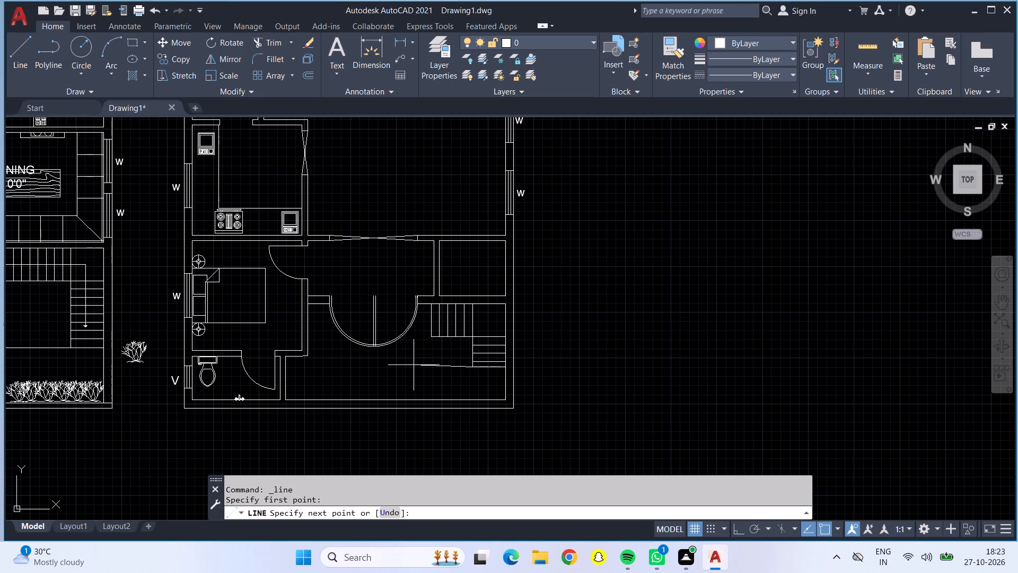
key("F8")
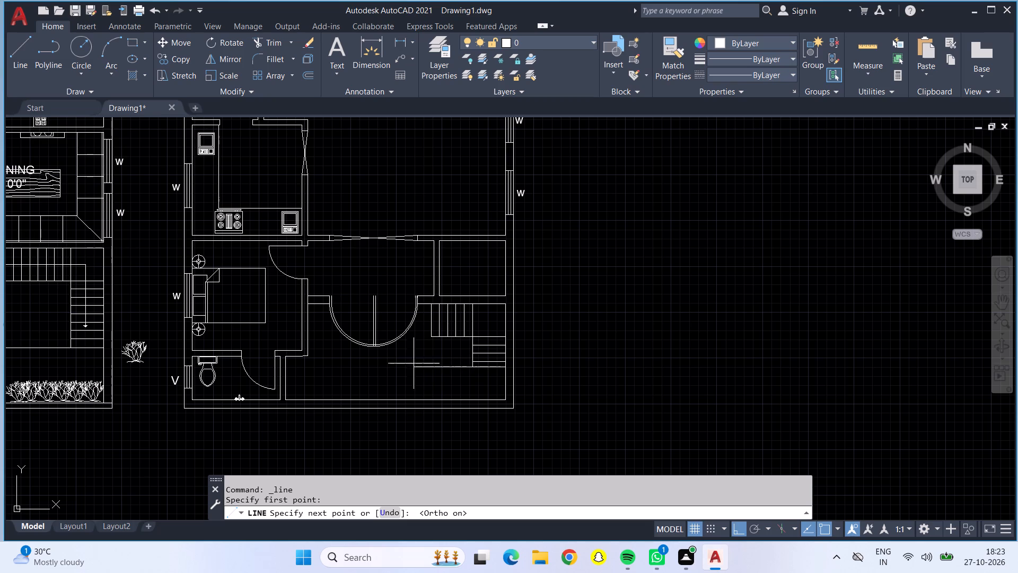
left_click(430, 363)
key("Escape")
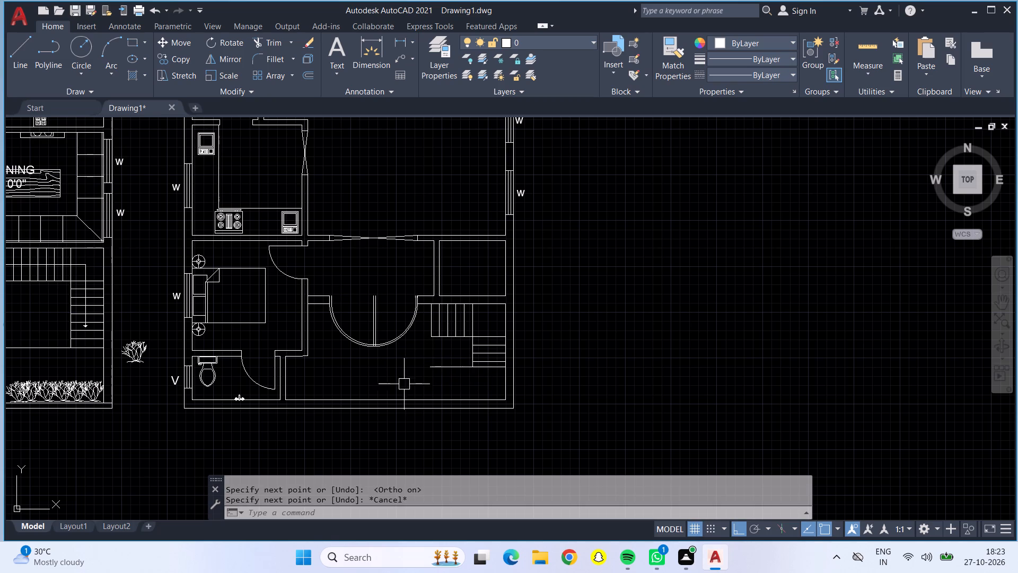
Copy the loose shrub, with Ortho off, into the second plan's lower outer corner beneath the stairs.
left_click(136, 349)
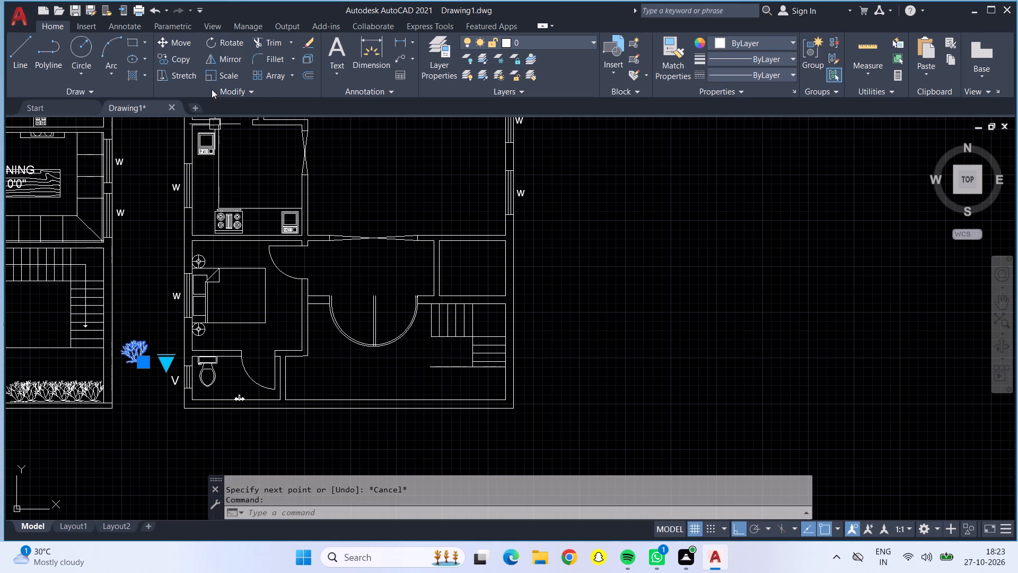
left_click(168, 62)
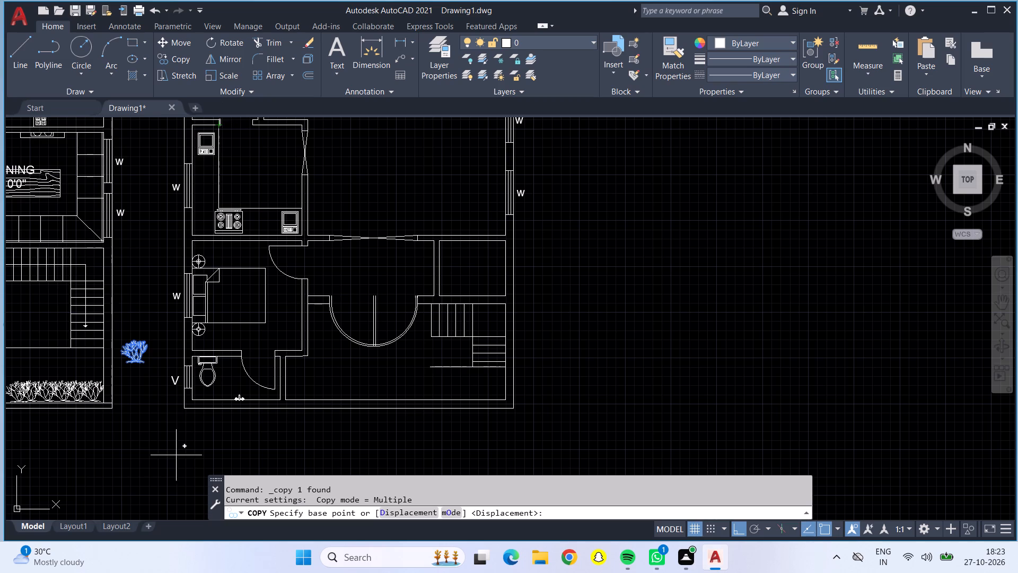
left_click_drag(137, 351, 142, 362)
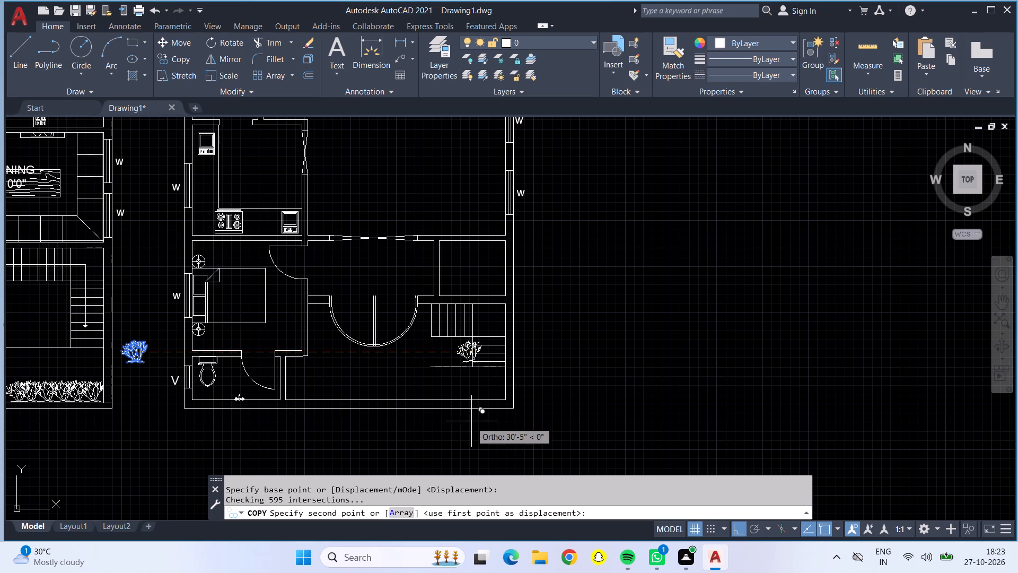
key("7")
key("F8")
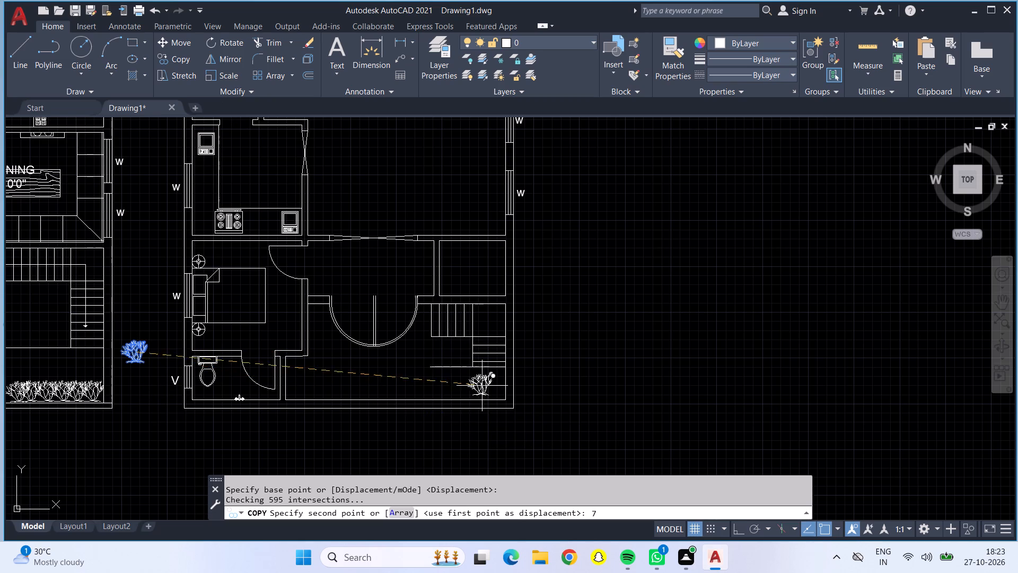
scroll(486, 385, "up", 3)
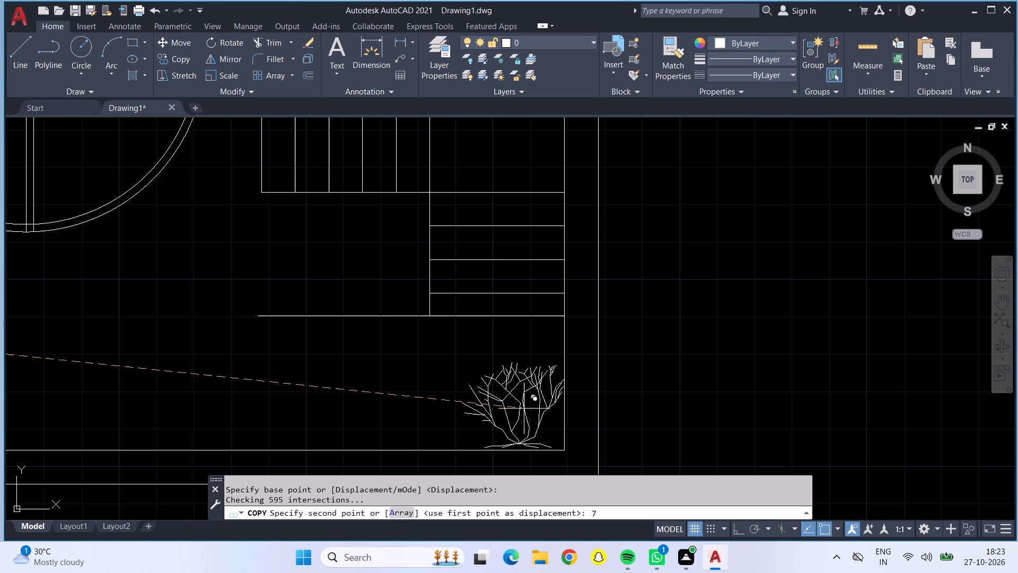
left_click(524, 409)
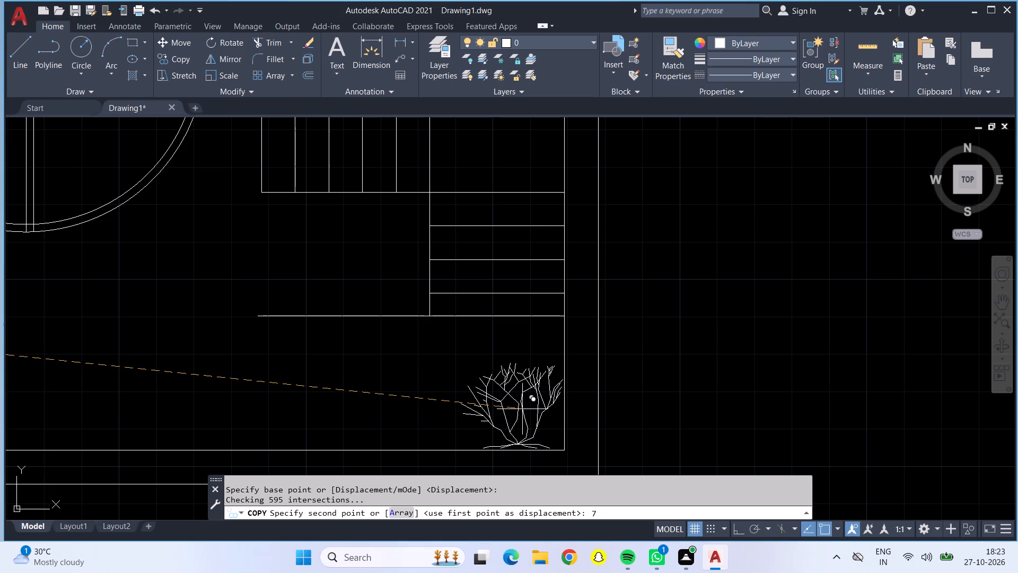
left_click(524, 409)
triple_click(524, 409)
left_click(524, 409)
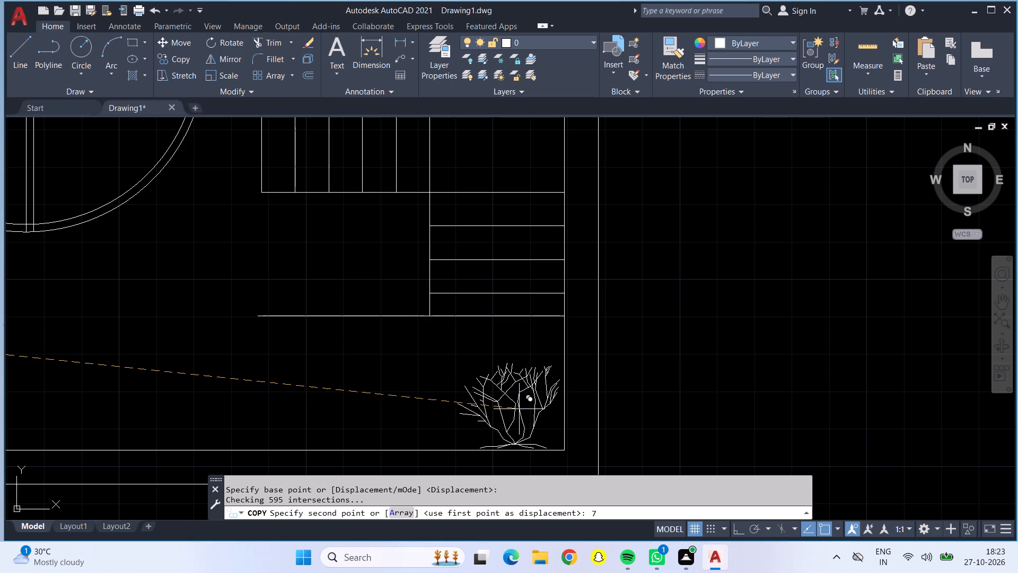
left_click(526, 409)
right_click(528, 409)
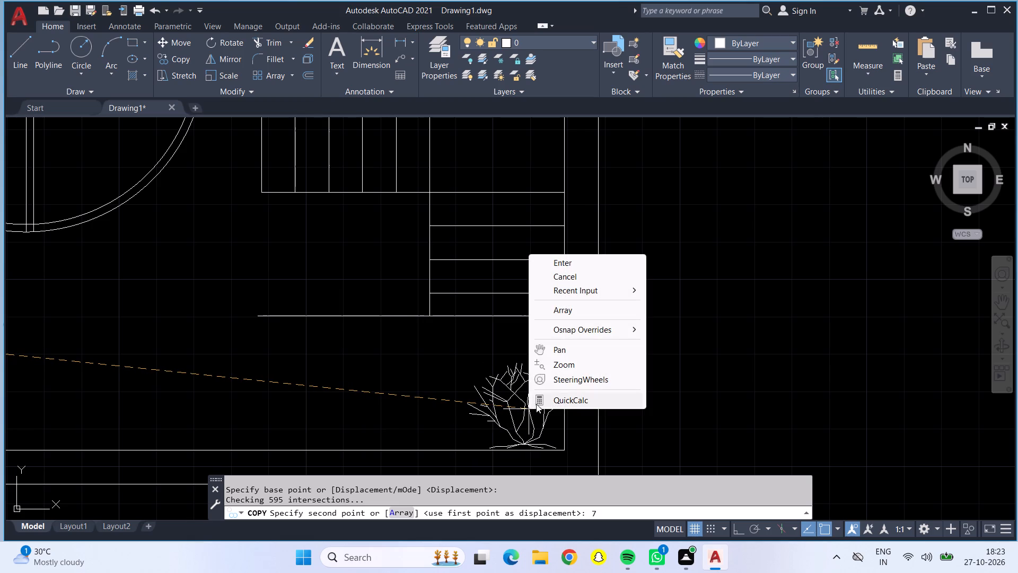
left_click(558, 258)
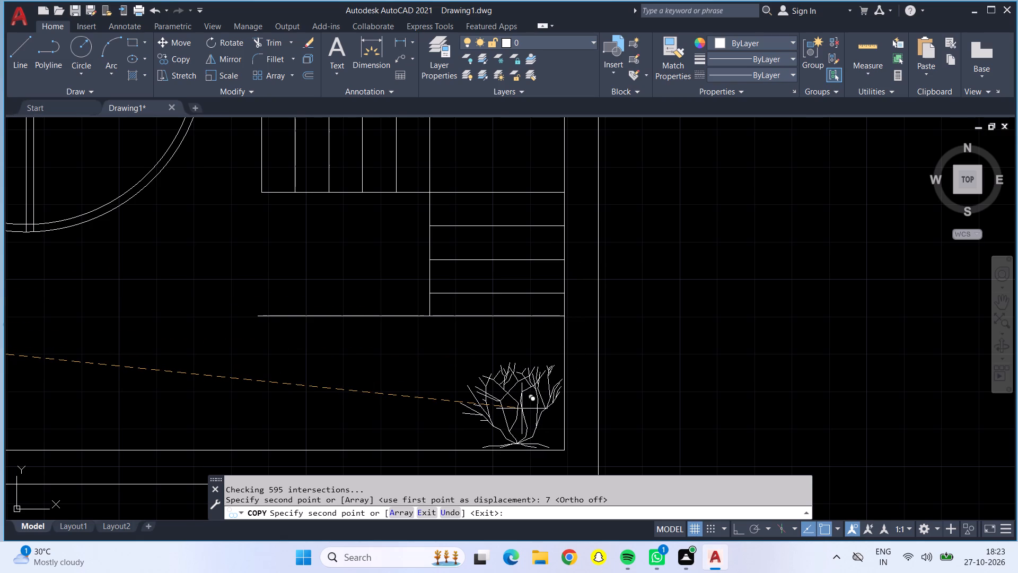
left_click(525, 409)
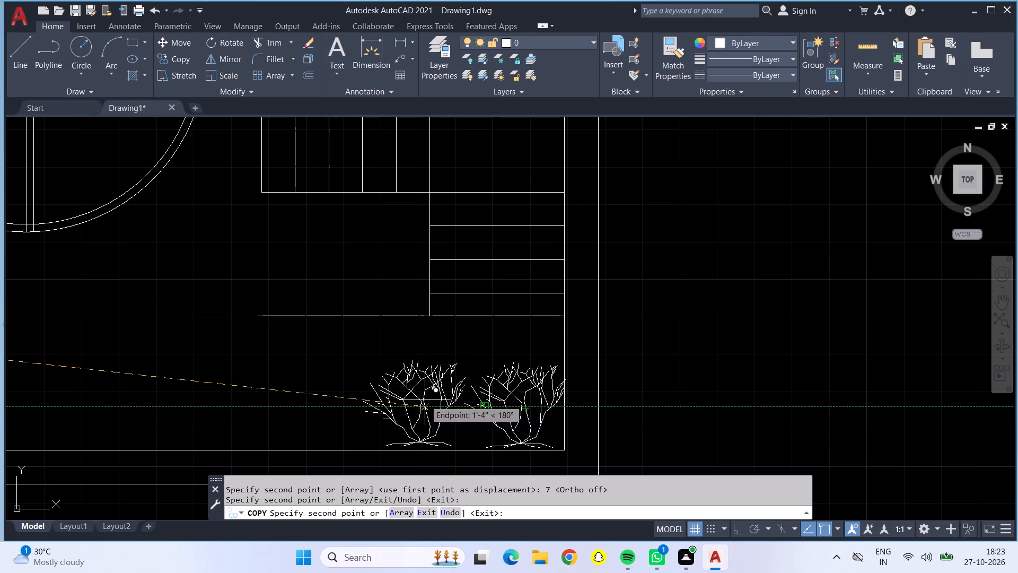
key("Escape")
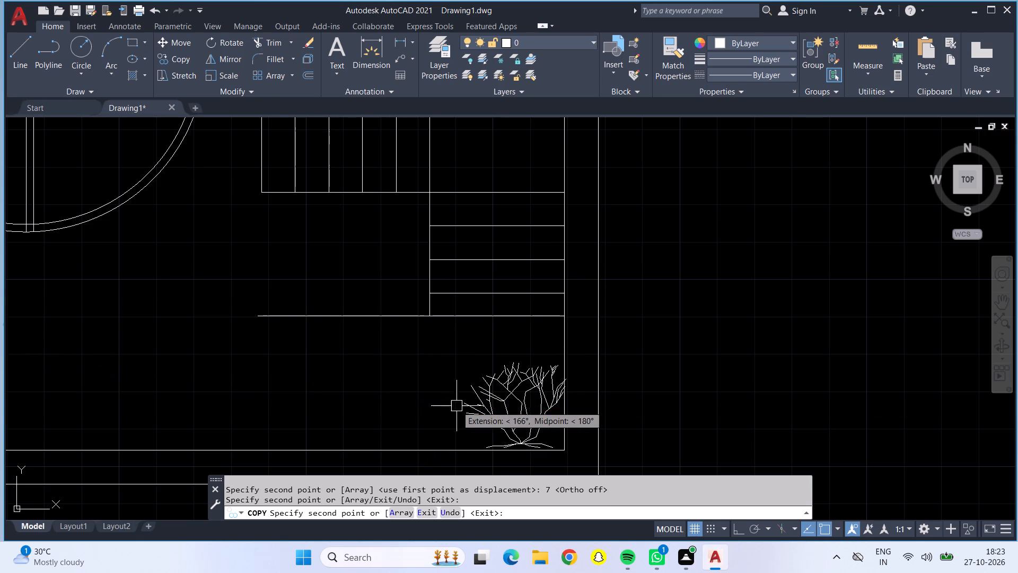
Copy the second plan's corner shrub four times in a row along the bottom wall, beneath and just past the new line.
left_click(469, 406)
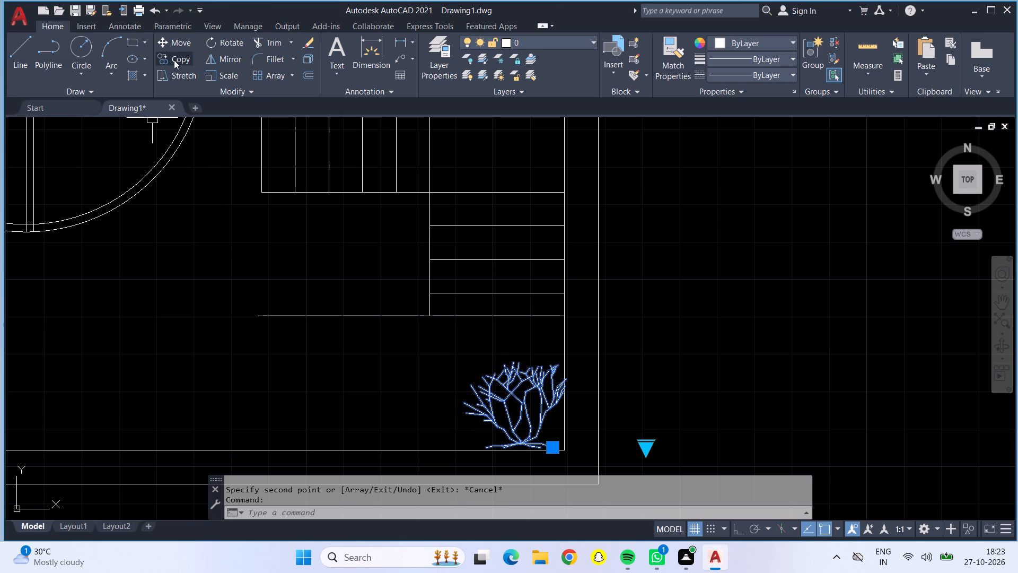
left_click(174, 60)
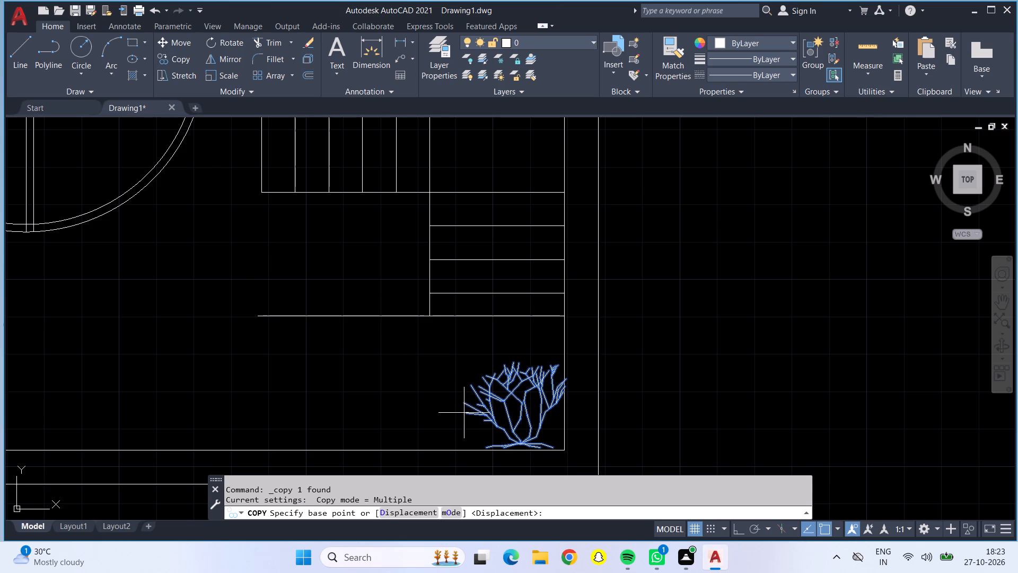
left_click(464, 414)
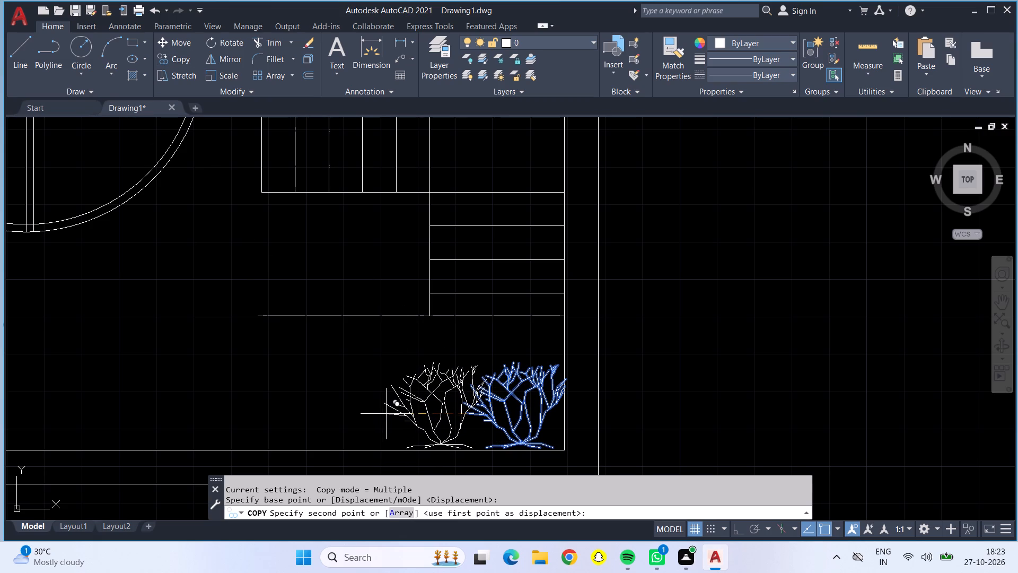
left_click(387, 415)
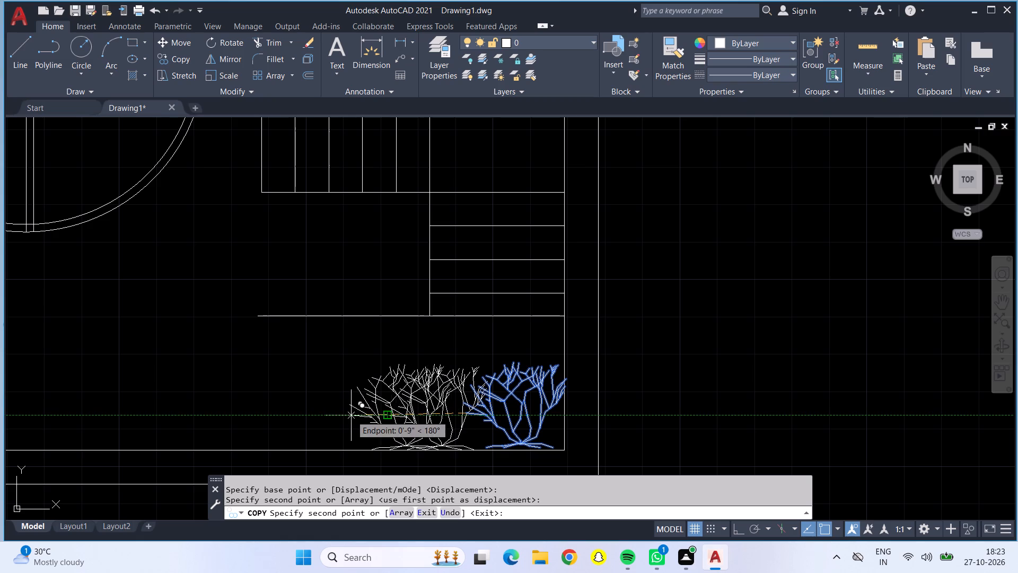
left_click(309, 417)
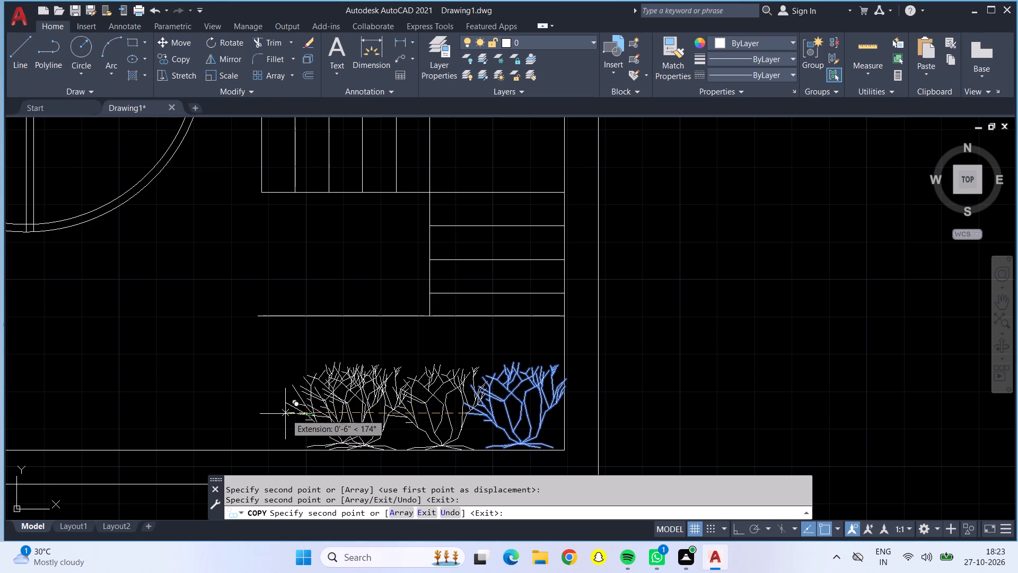
left_click(241, 413)
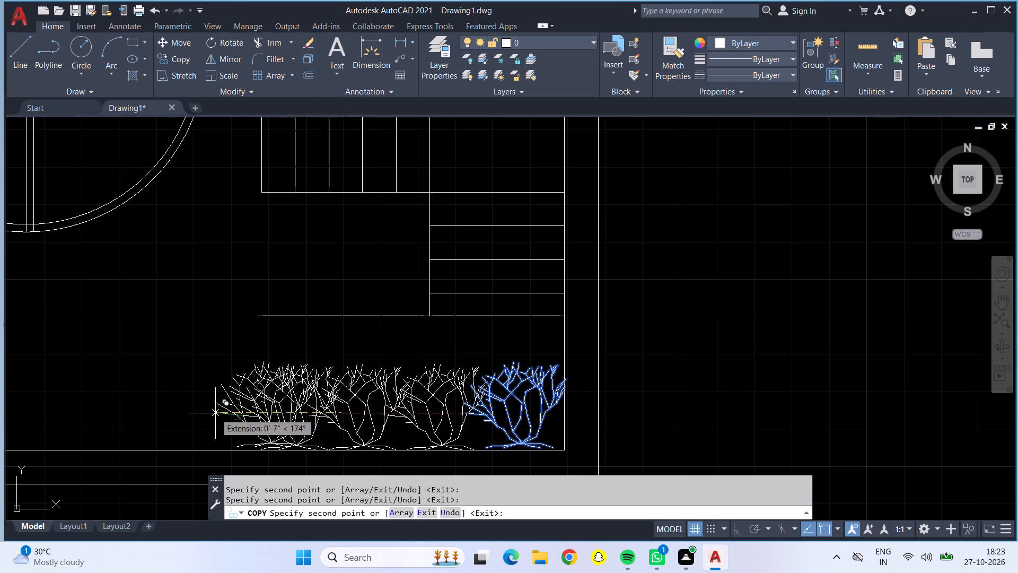
left_click(213, 413)
key("Escape")
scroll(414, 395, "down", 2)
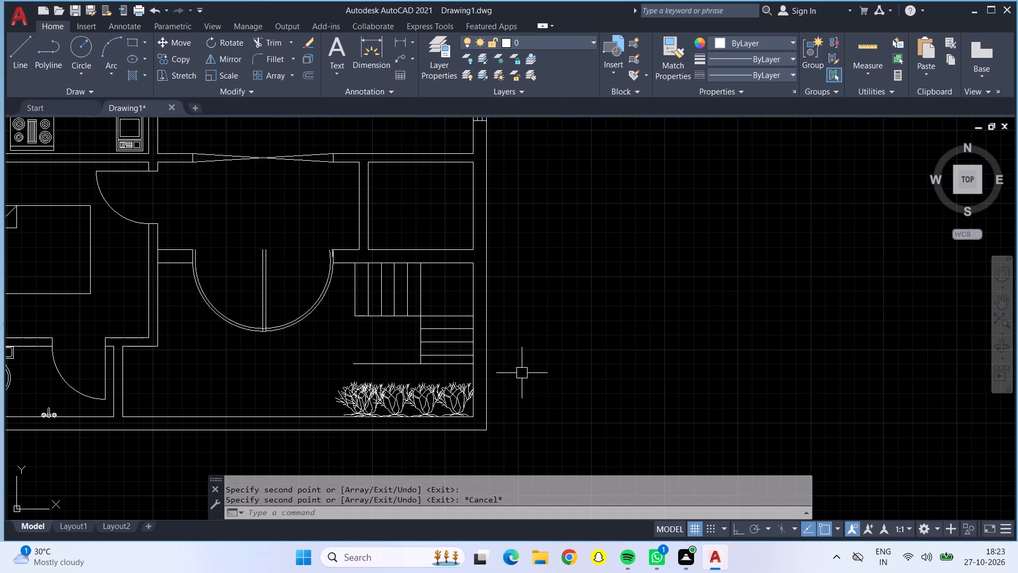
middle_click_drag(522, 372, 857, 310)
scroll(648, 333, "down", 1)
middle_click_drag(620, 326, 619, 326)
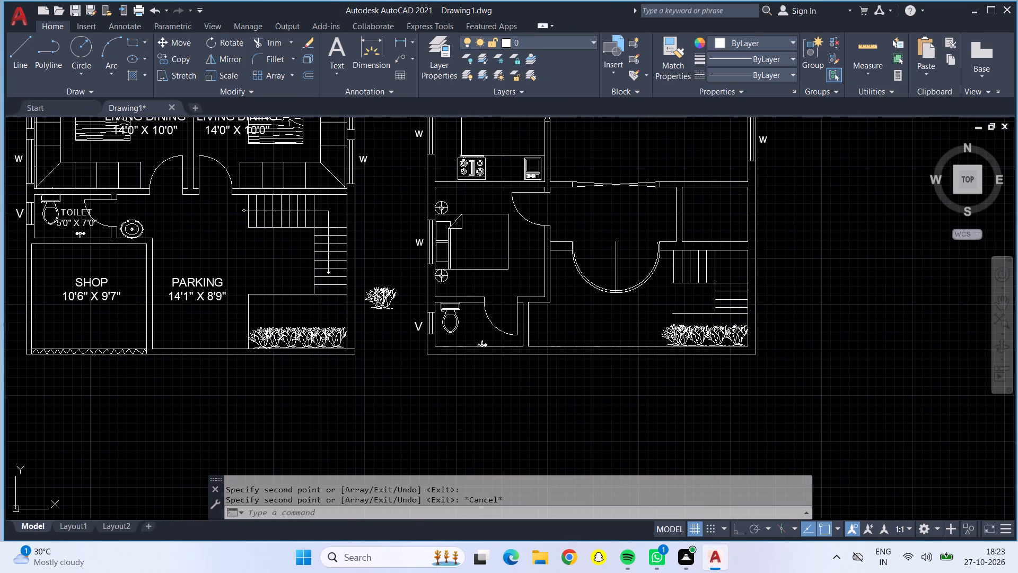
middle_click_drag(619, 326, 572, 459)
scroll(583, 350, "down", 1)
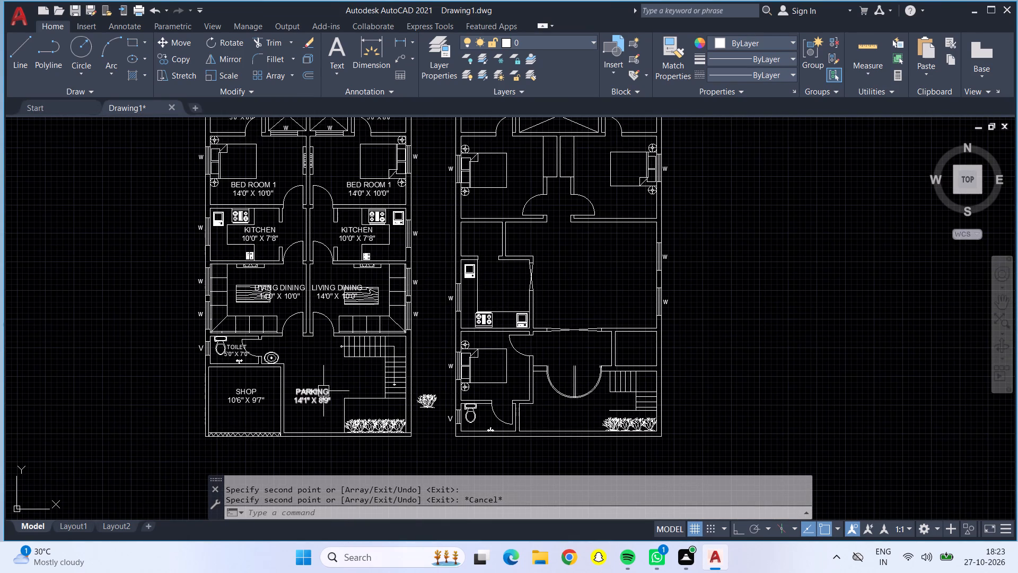
Move the first plan's PARKING 14'1" X 8'9" label into the space between the upper stair flight and the shrub bed.
left_click(306, 394)
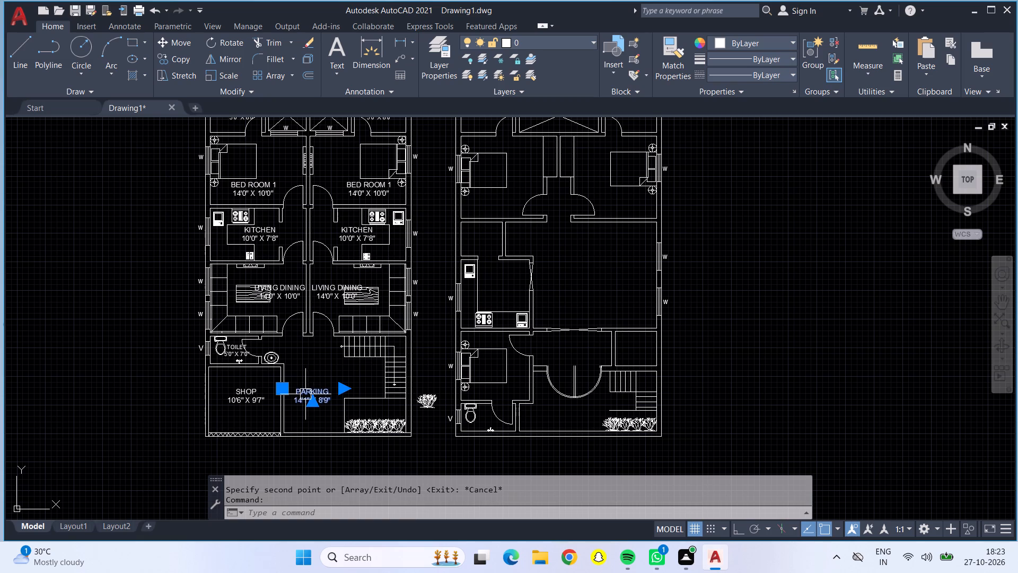
left_click(175, 40)
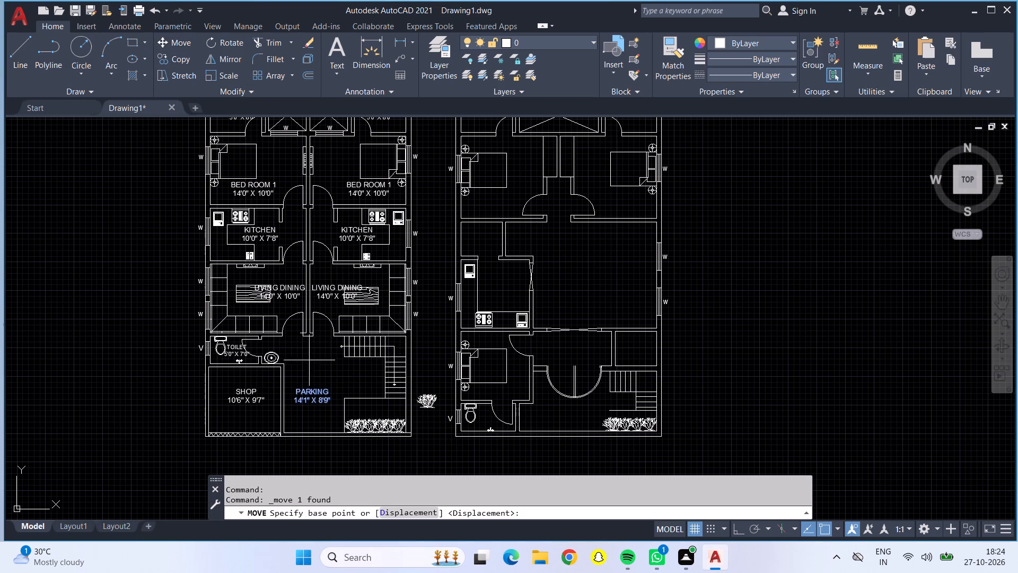
left_click(316, 401)
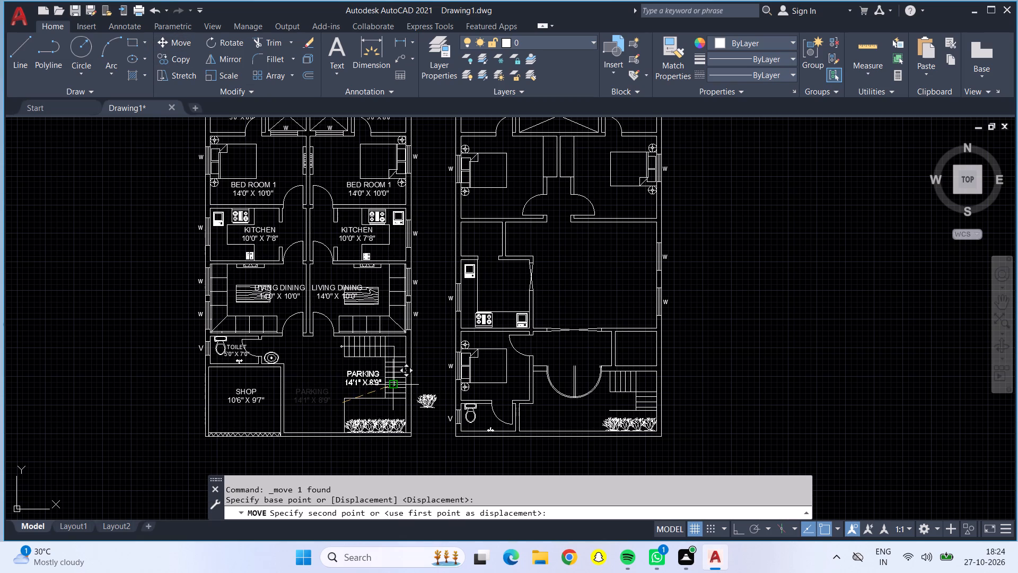
scroll(365, 371, "up", 2)
left_click(433, 396)
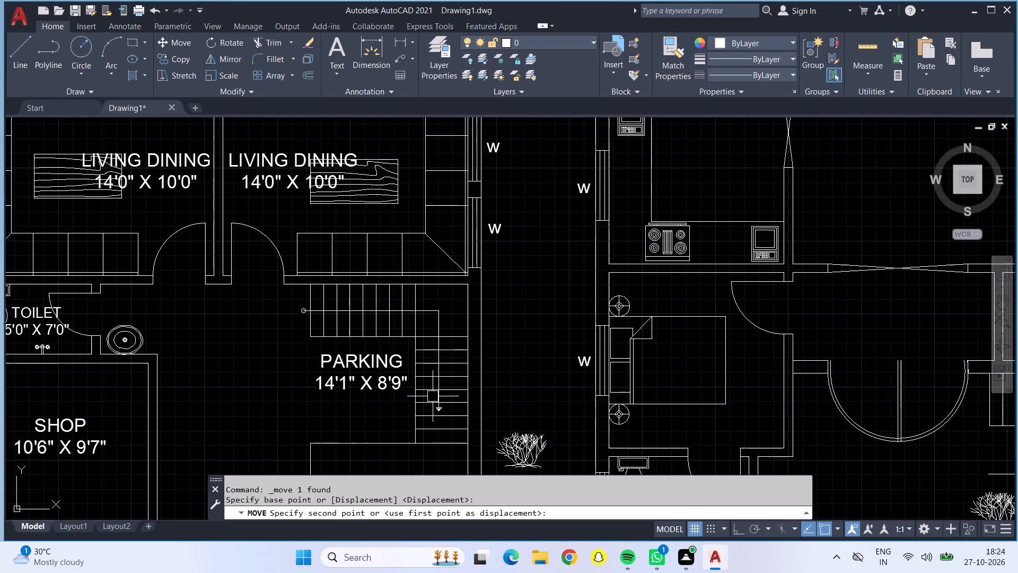
middle_click_drag(356, 405, 386, 301)
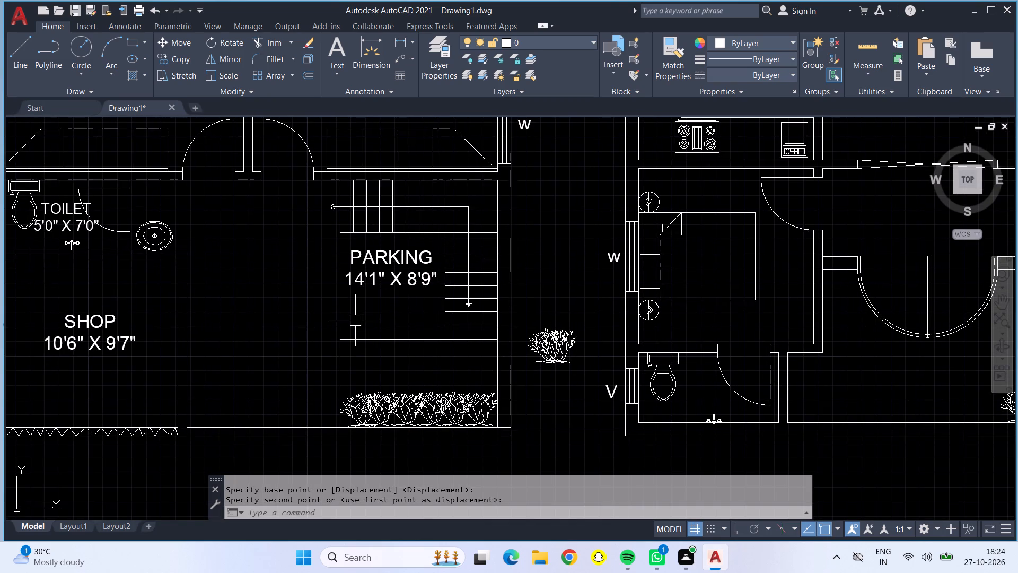
Insert the Vehicles - Imperial block from the tool palettes into the first plan's parking area, beside the shop.
key("ctrl+3")
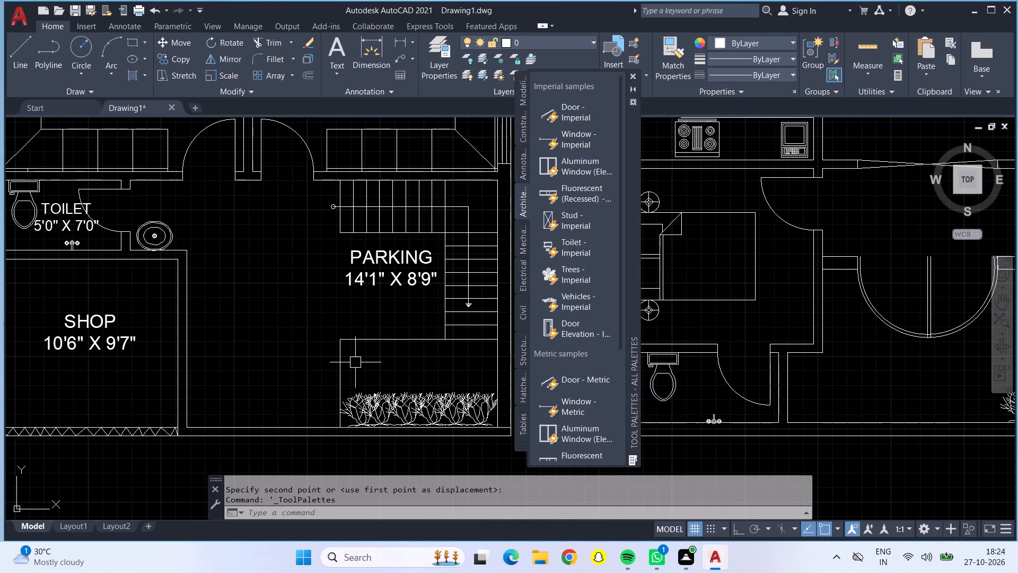
left_click_drag(574, 302, 291, 298)
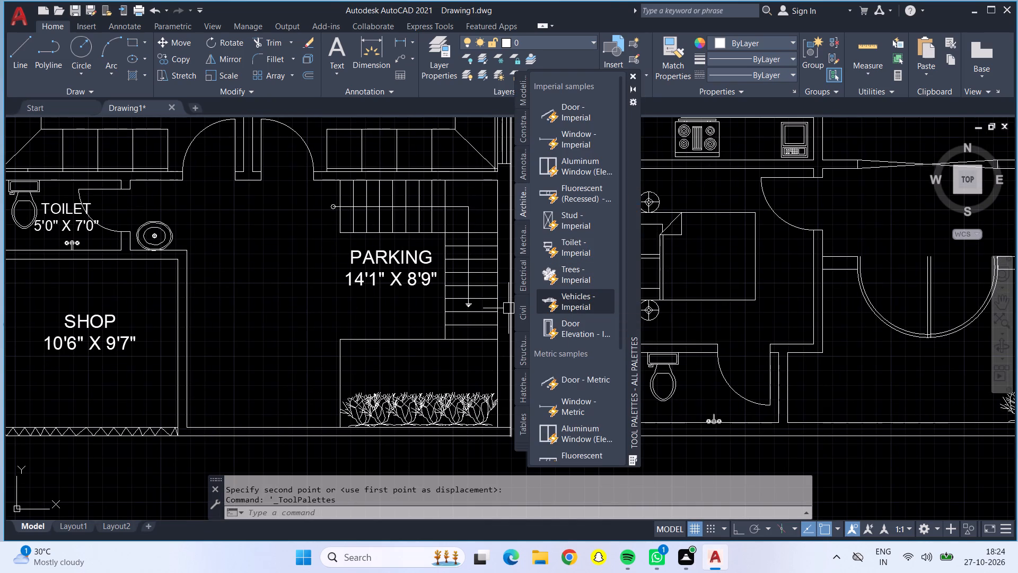
left_click_drag(291, 298, 259, 294)
key("Escape")
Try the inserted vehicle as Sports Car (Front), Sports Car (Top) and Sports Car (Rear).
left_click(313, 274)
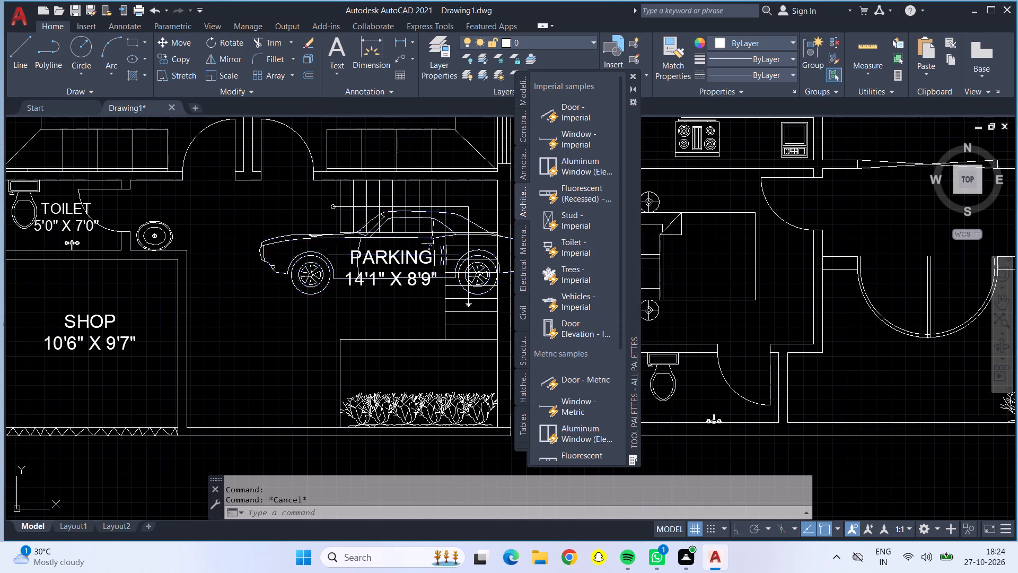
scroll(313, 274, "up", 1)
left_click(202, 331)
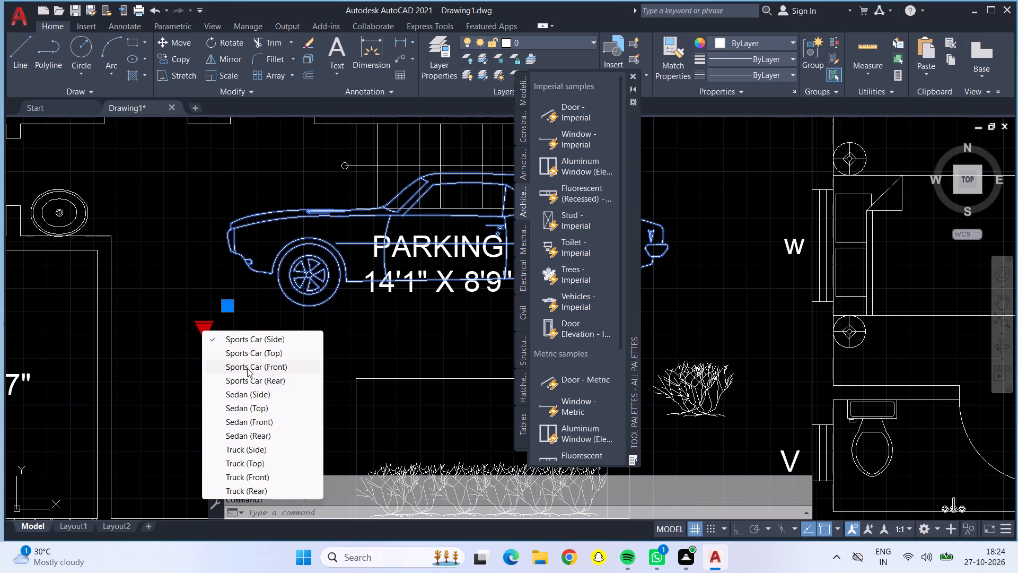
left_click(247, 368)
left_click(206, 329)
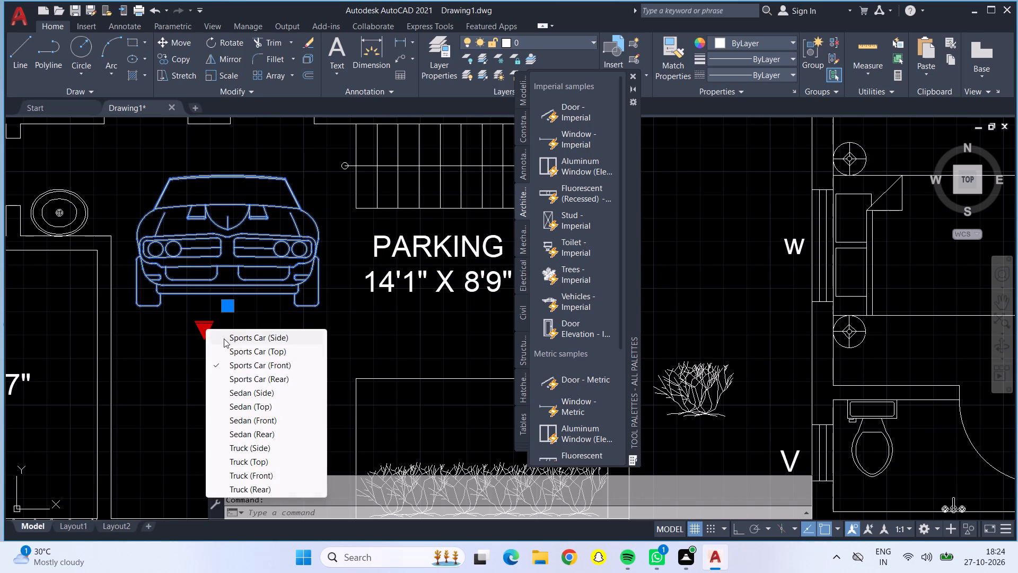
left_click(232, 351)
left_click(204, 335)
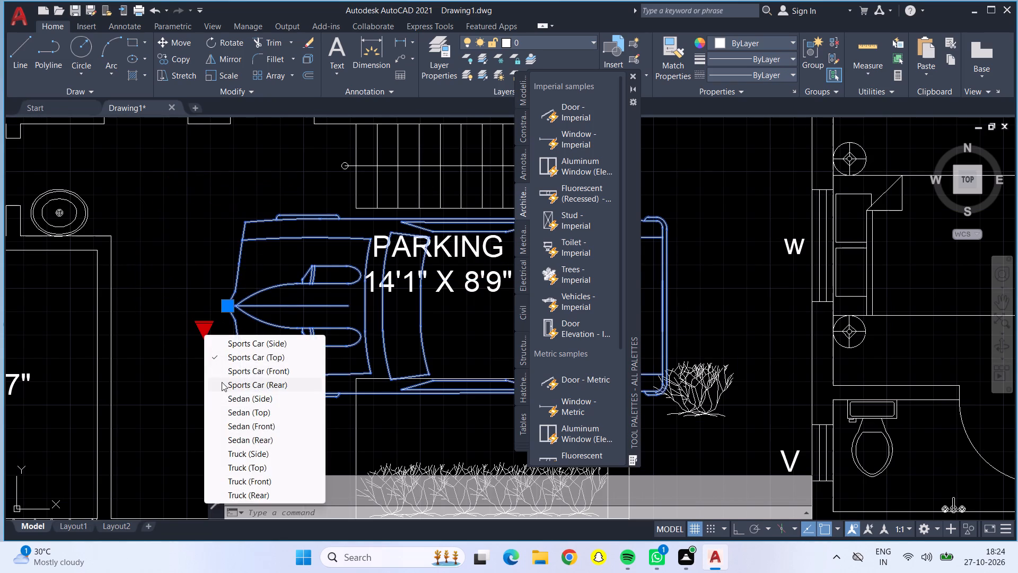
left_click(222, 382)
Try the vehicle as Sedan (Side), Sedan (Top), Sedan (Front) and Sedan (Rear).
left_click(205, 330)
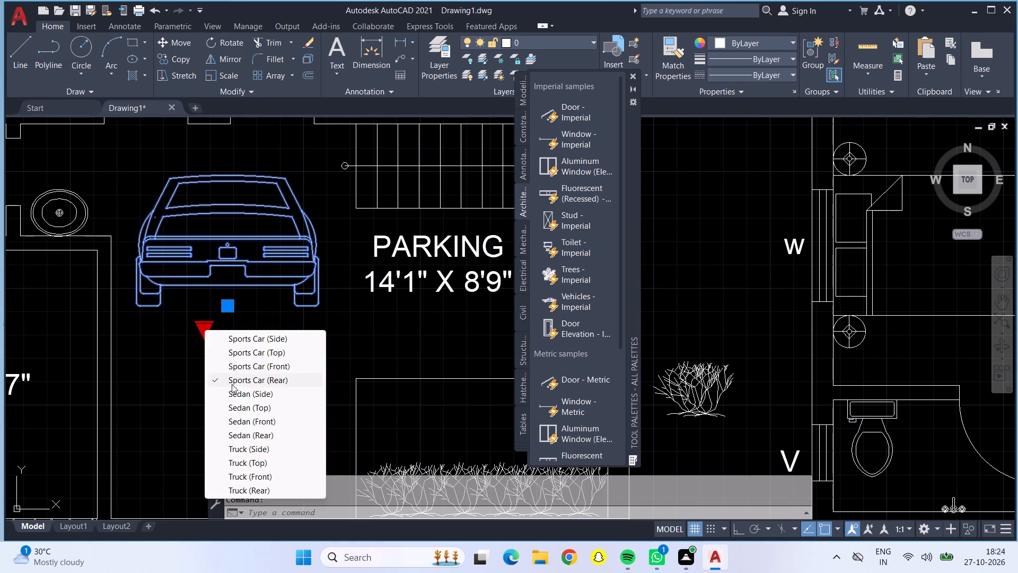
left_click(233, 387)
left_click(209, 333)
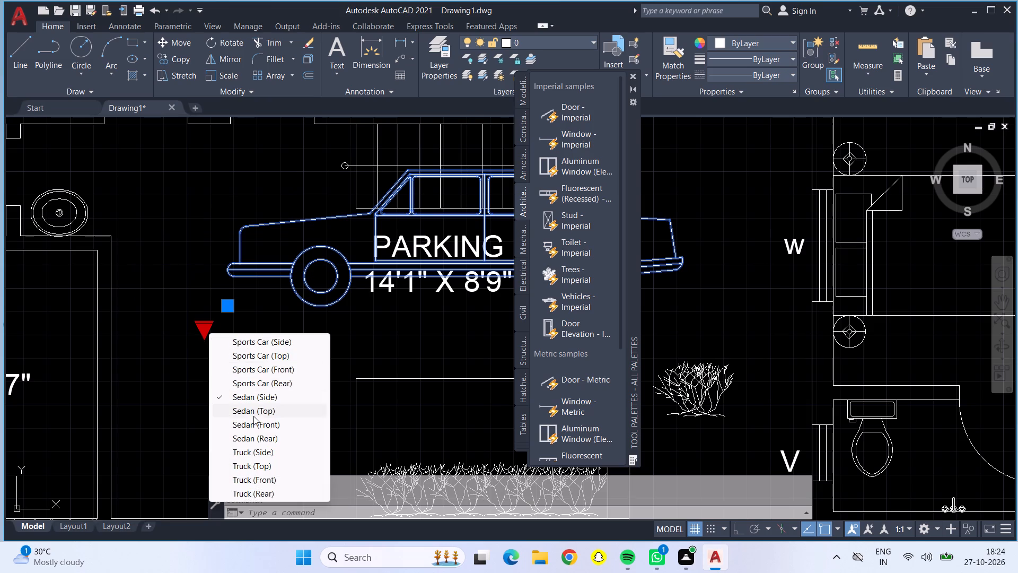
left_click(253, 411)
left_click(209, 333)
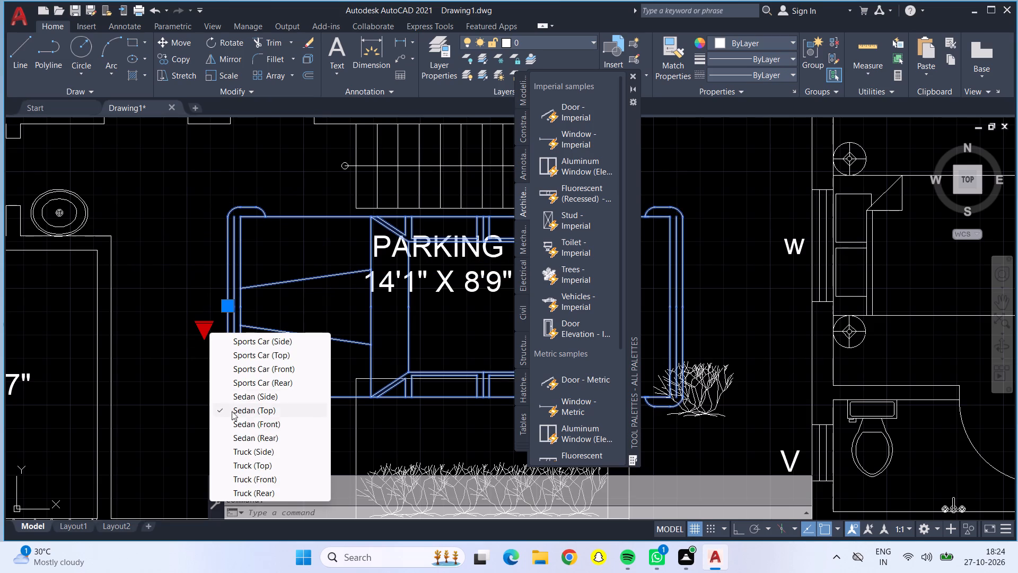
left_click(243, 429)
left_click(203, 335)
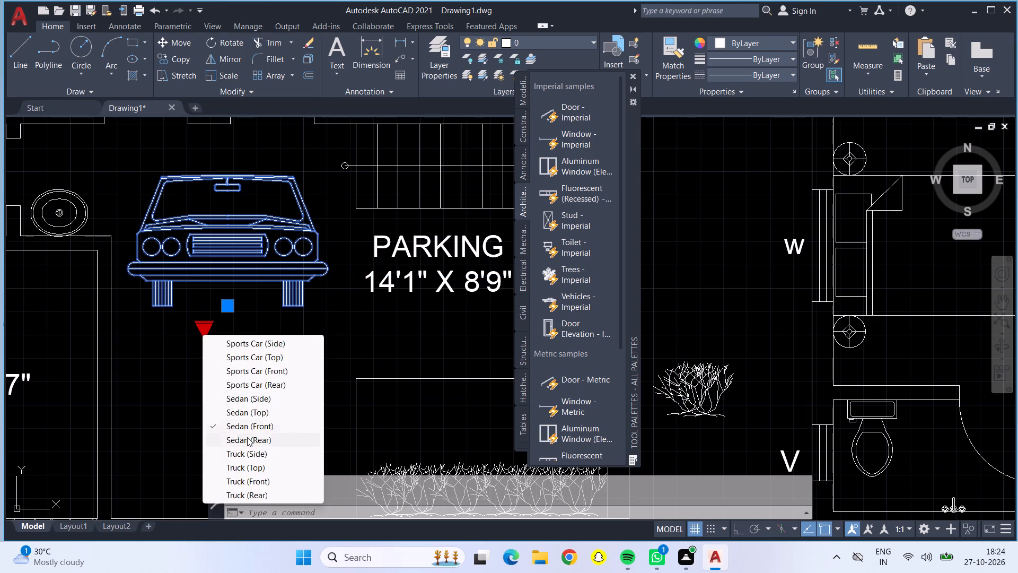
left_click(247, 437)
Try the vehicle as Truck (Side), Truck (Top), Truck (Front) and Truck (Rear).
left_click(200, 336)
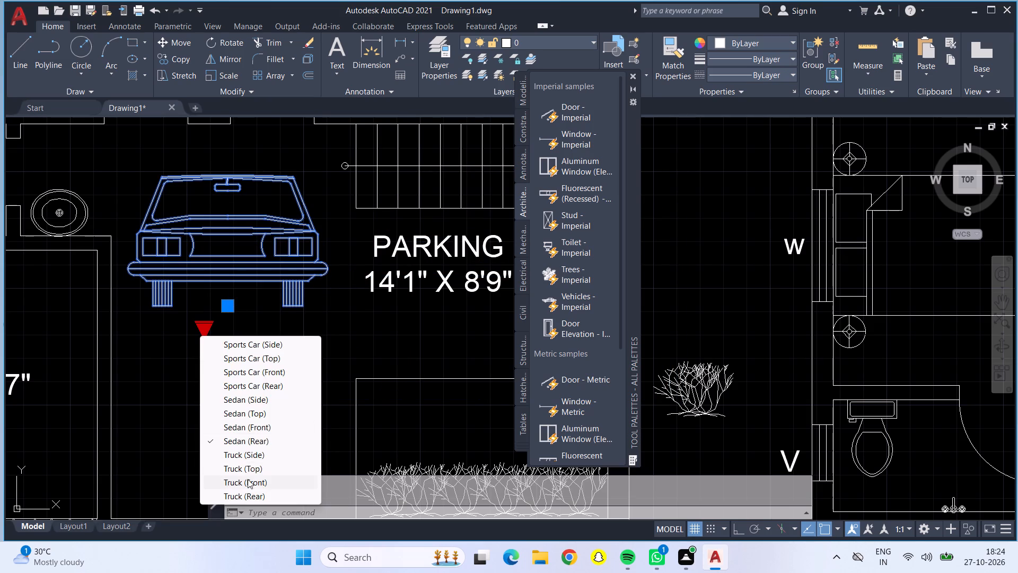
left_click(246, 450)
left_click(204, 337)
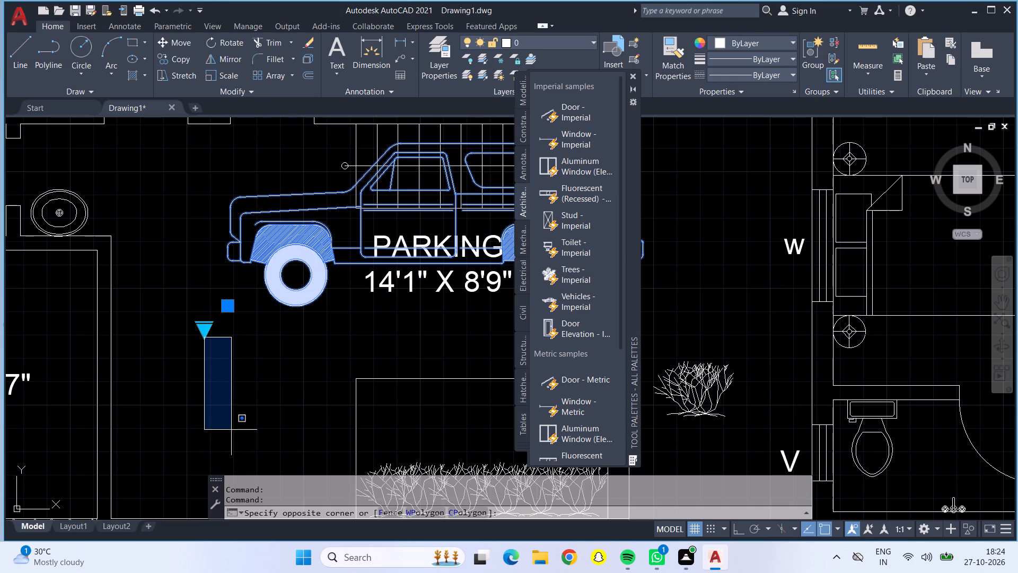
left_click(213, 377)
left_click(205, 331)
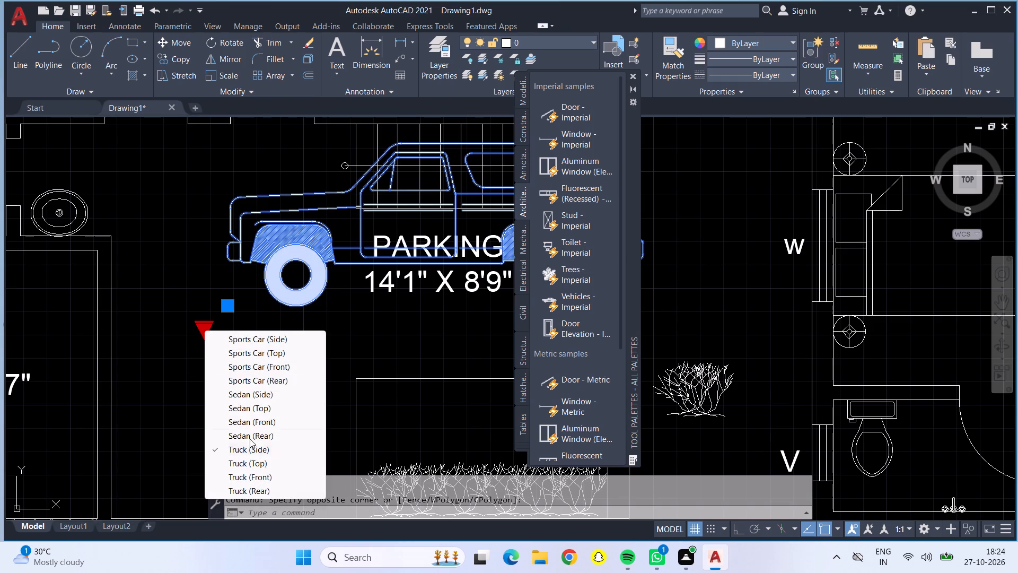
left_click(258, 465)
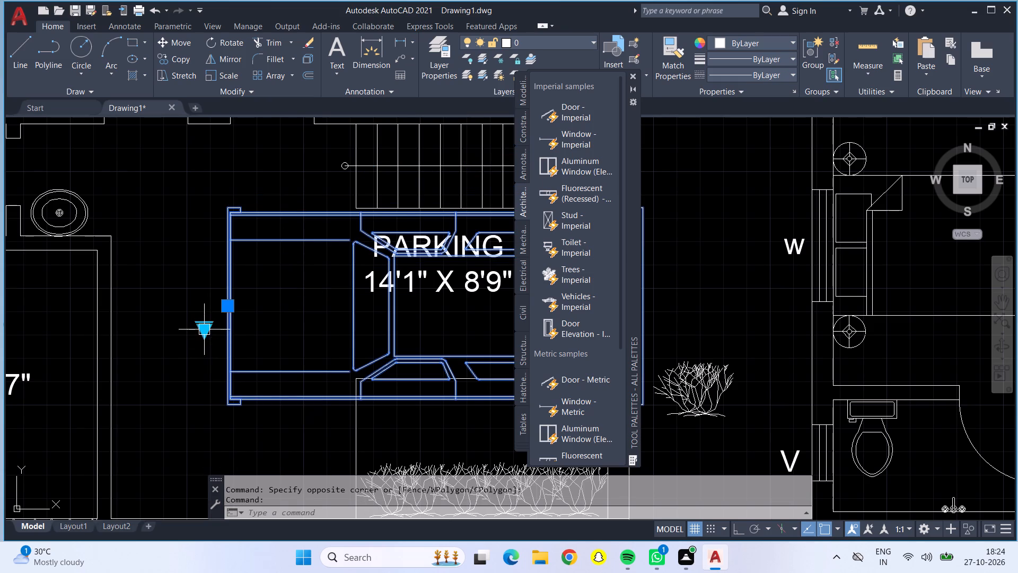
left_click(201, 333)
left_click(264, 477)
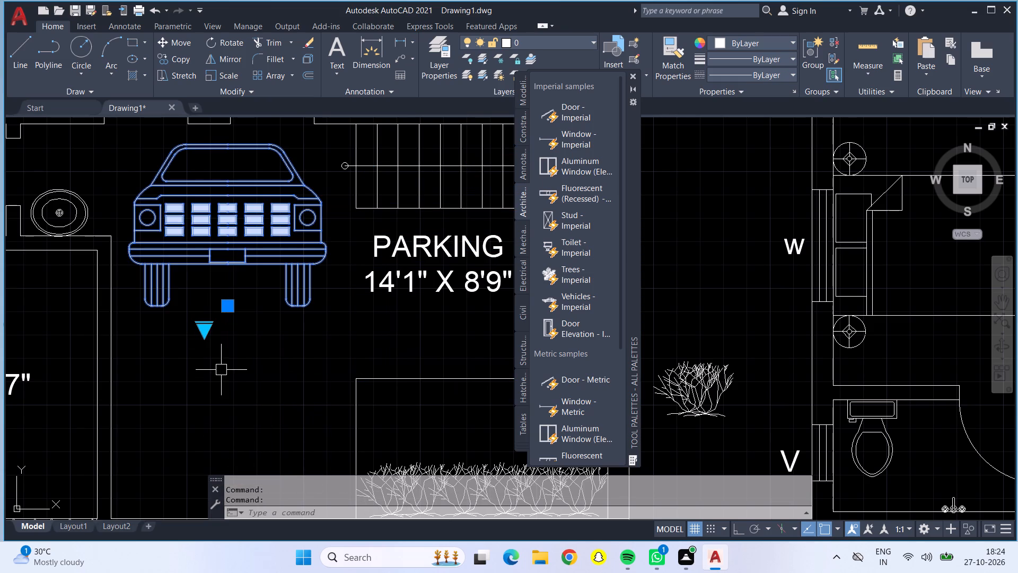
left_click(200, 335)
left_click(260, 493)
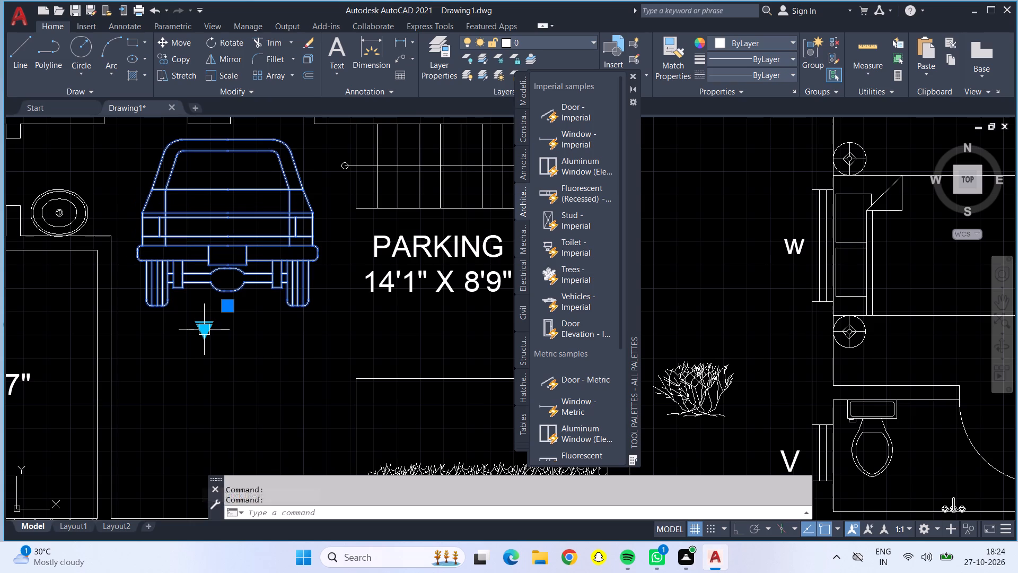
Set the parking area's vehicle to Sports Car (Top) and close the tool palettes.
left_click(204, 330)
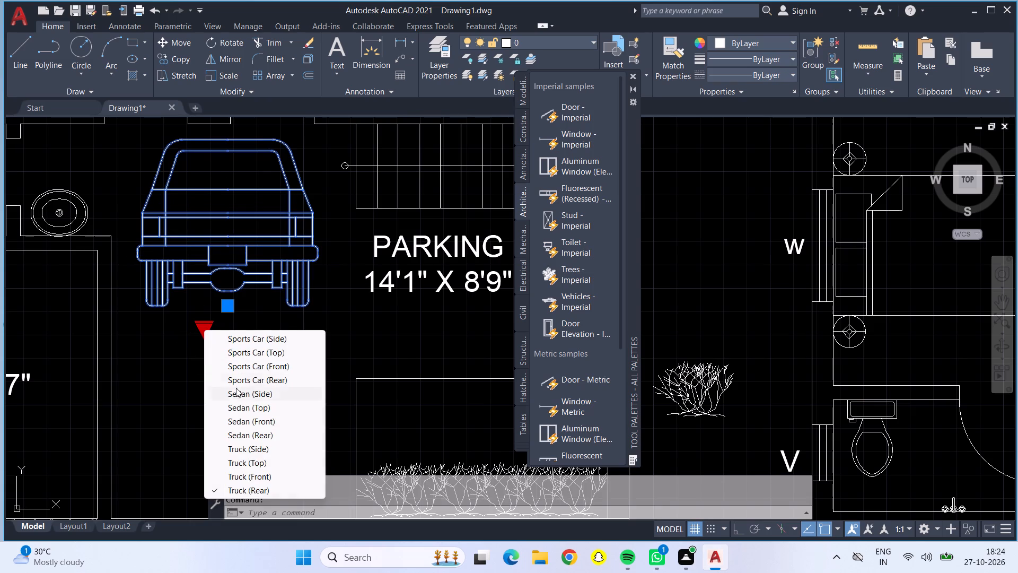
left_click(260, 363)
left_click(201, 327)
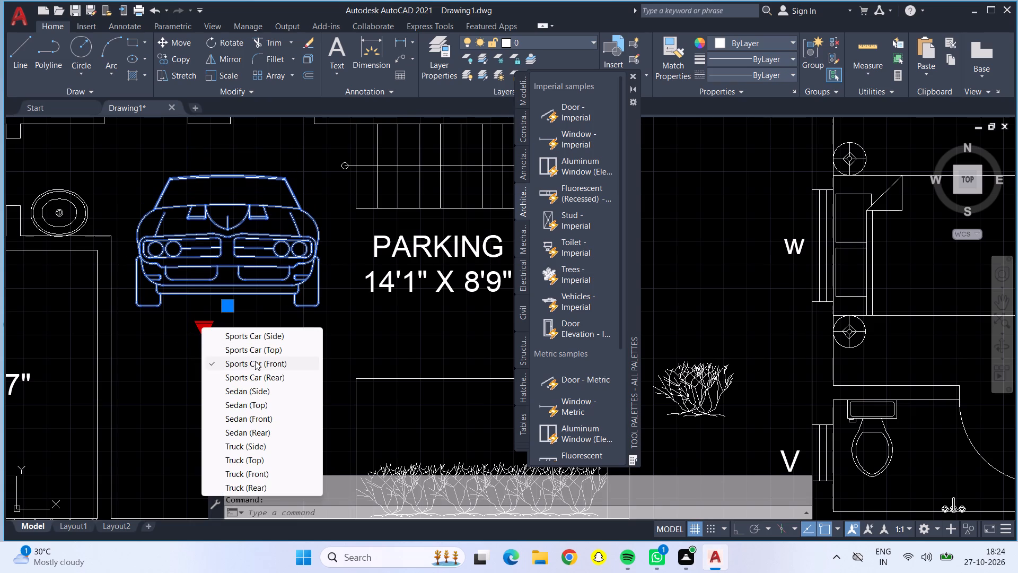
left_click(261, 349)
key("Escape")
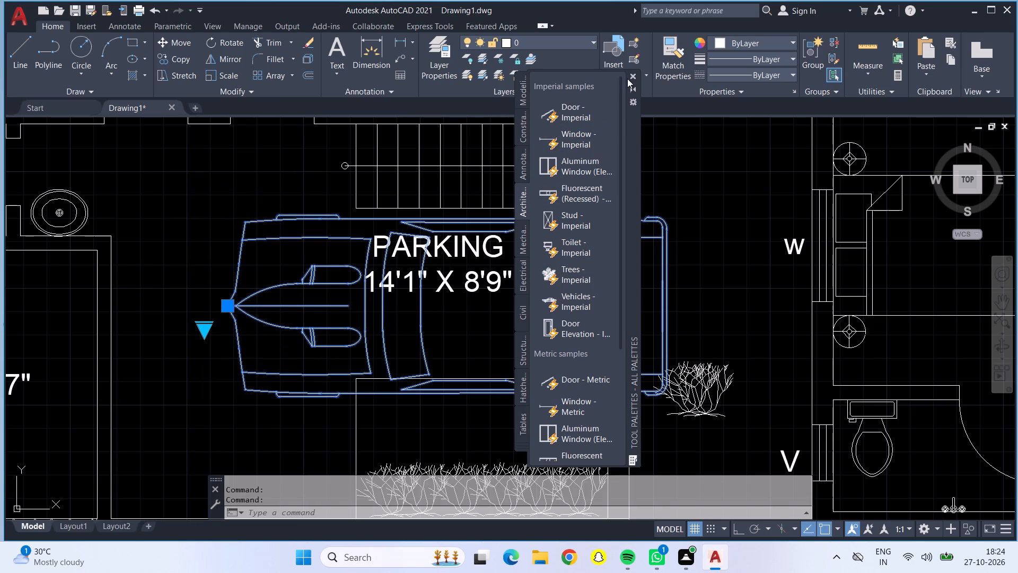
left_click(632, 73)
With Ortho on, rotate the sports car 90° clockwise about its upper front corner so its nose points up the plan.
left_click(605, 310)
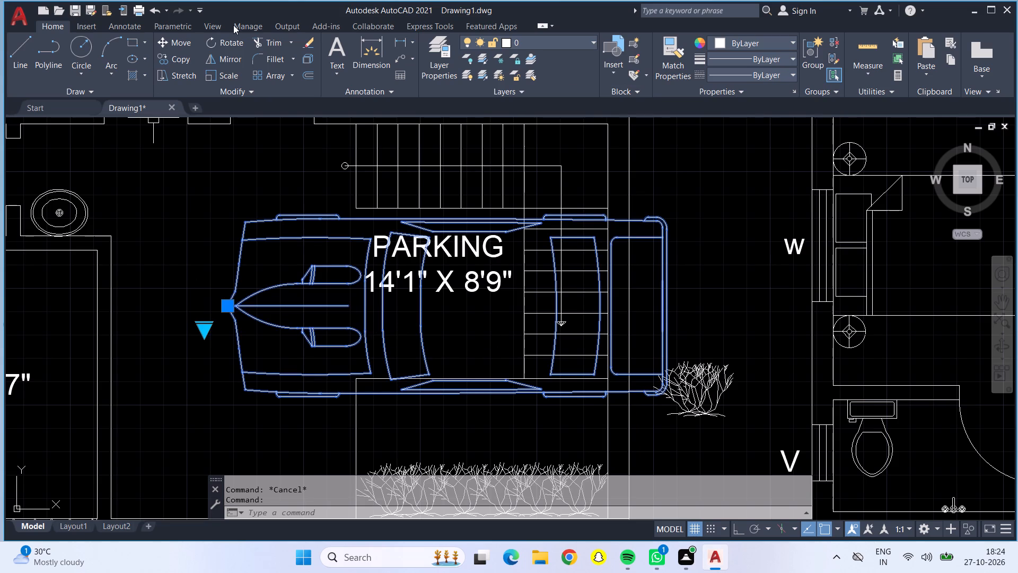
left_click(236, 40)
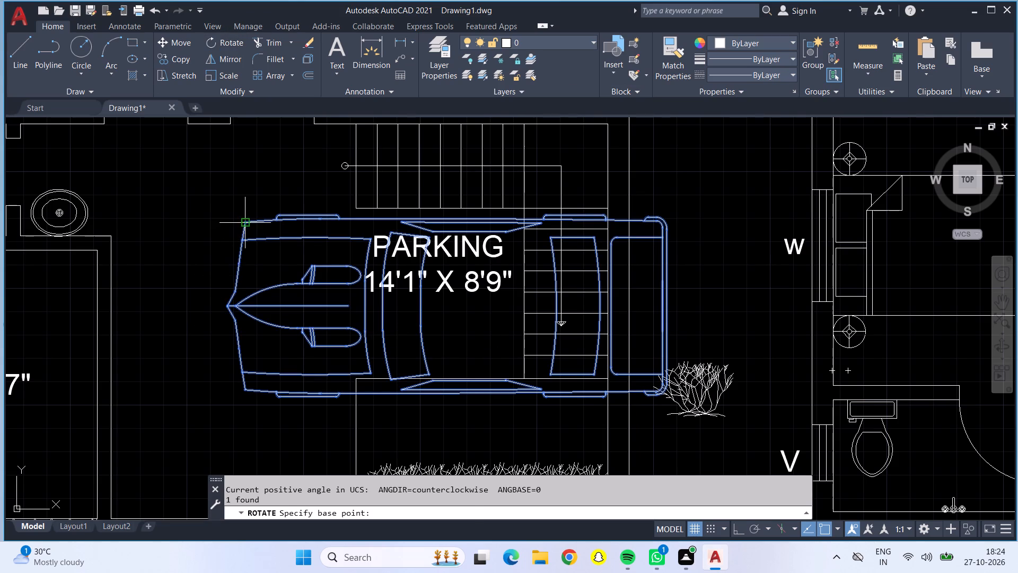
left_click(244, 220)
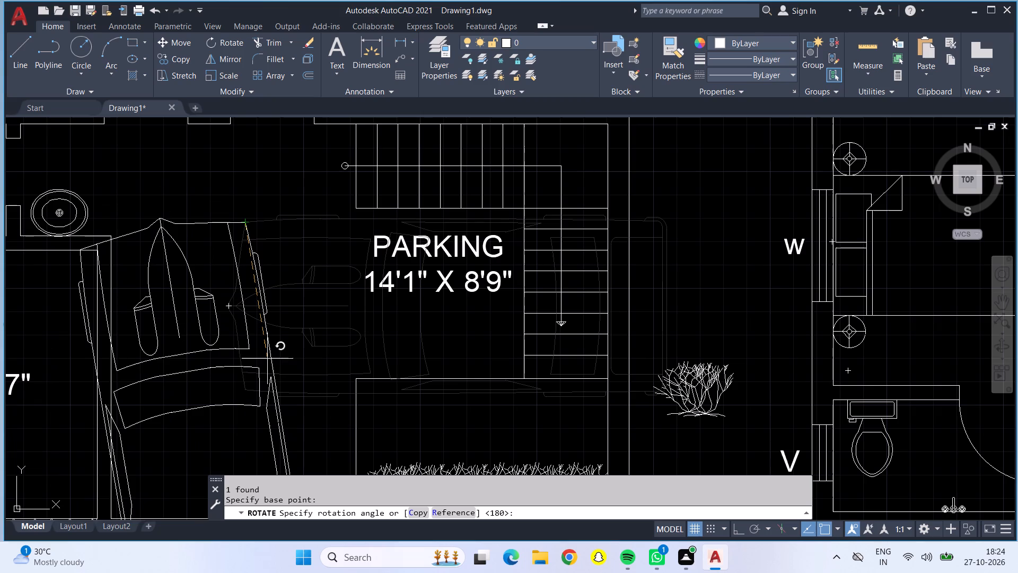
key("F8")
key("F8")
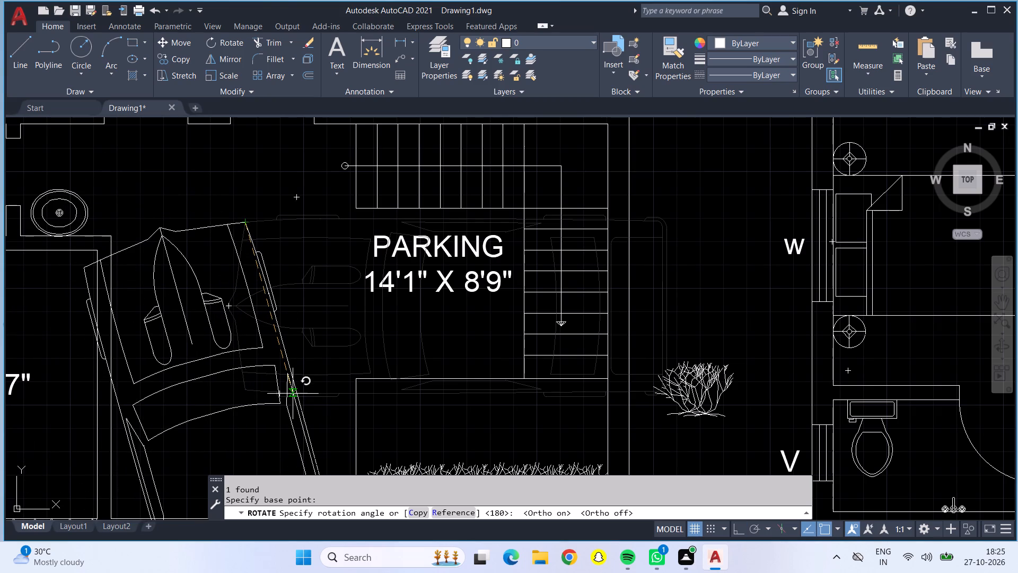
key("F8")
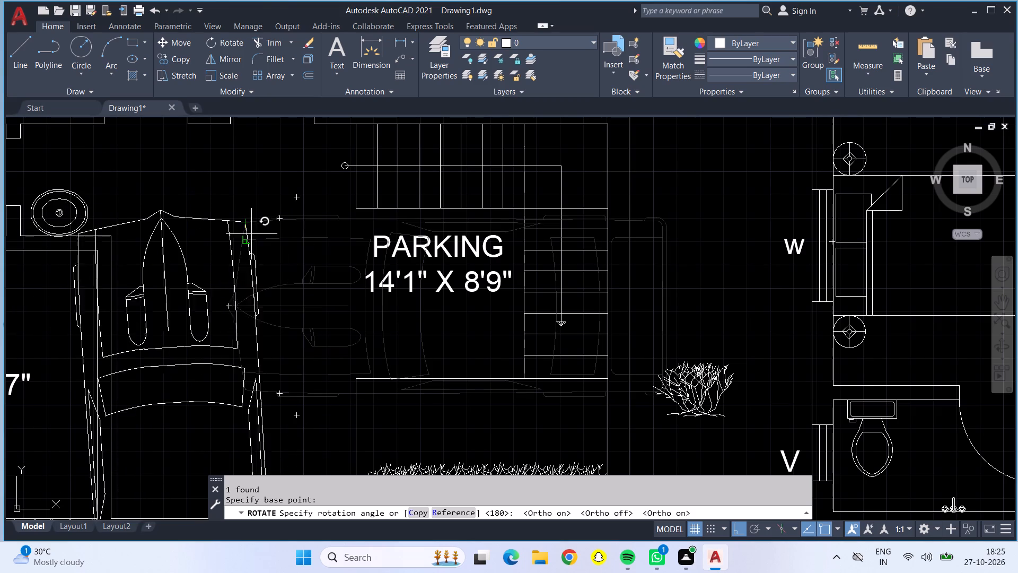
left_click(169, 311)
Move the sports car horizontally off the shop wall into the open bay between the shop and the stairs.
left_click(183, 328)
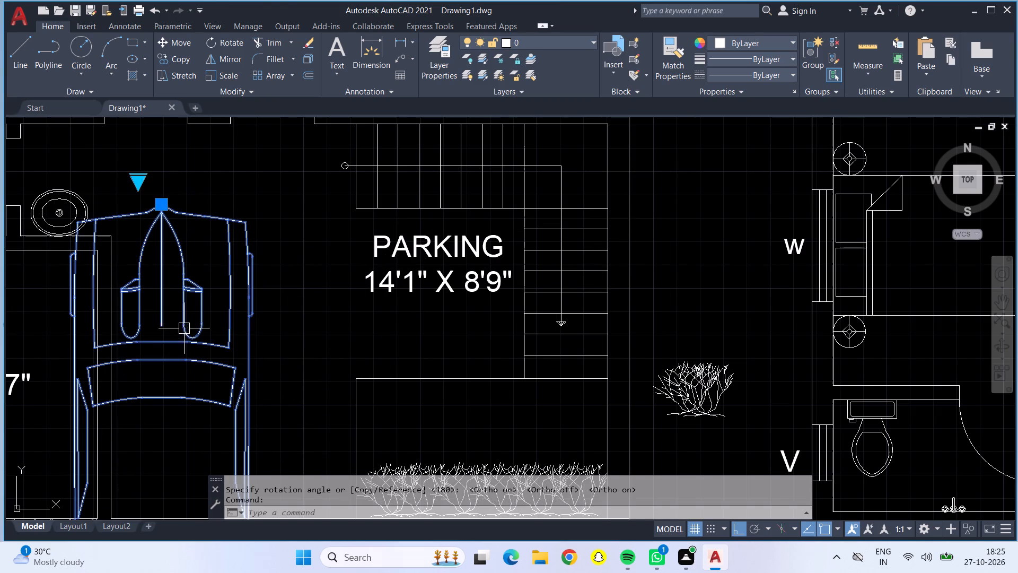
left_click(185, 42)
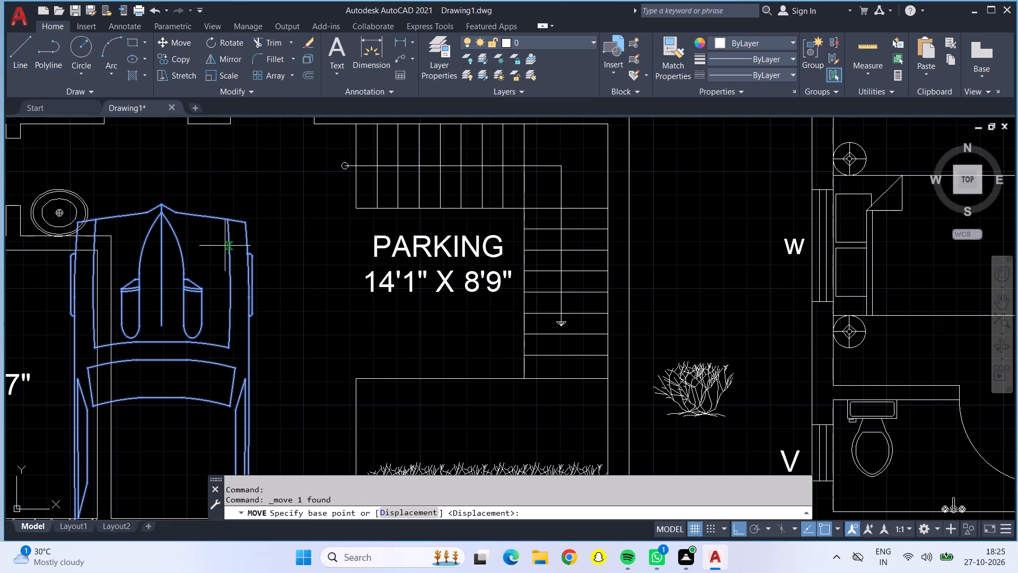
left_click(225, 246)
left_click(295, 237)
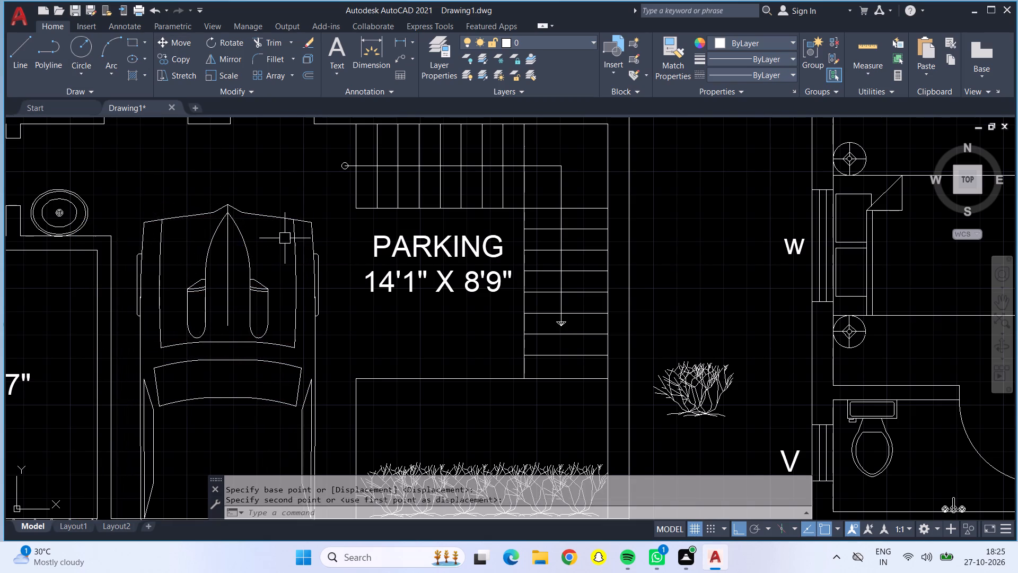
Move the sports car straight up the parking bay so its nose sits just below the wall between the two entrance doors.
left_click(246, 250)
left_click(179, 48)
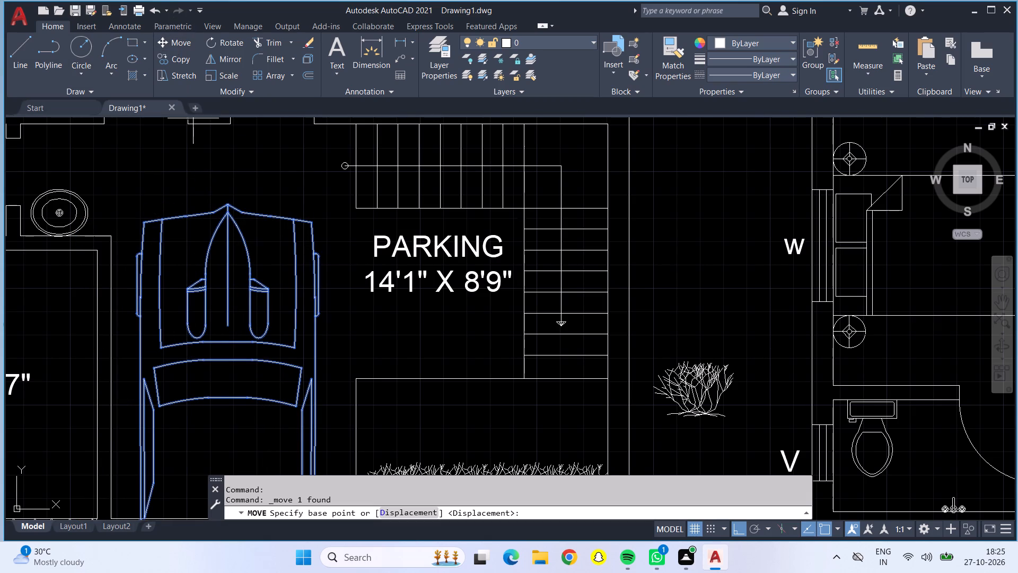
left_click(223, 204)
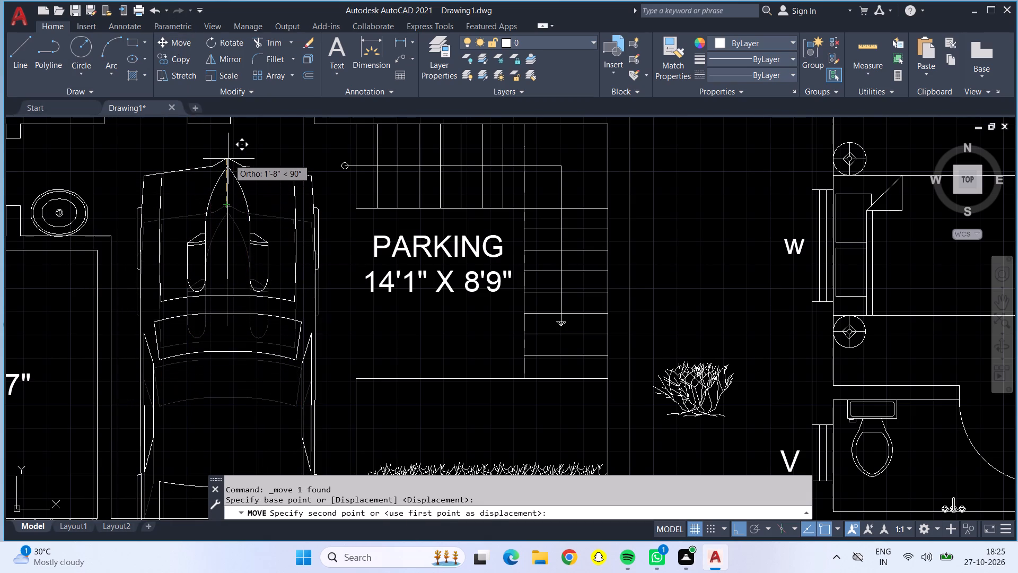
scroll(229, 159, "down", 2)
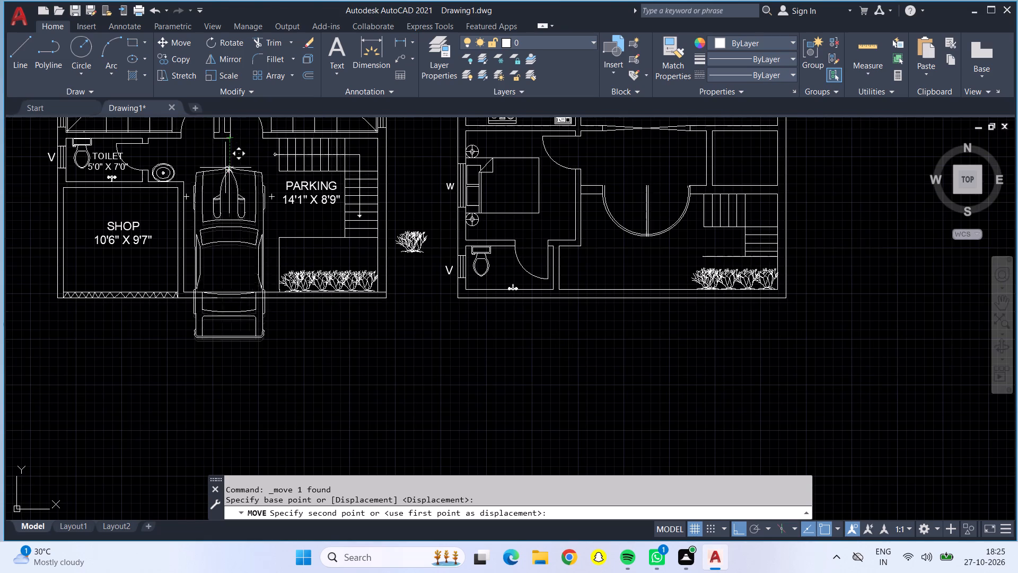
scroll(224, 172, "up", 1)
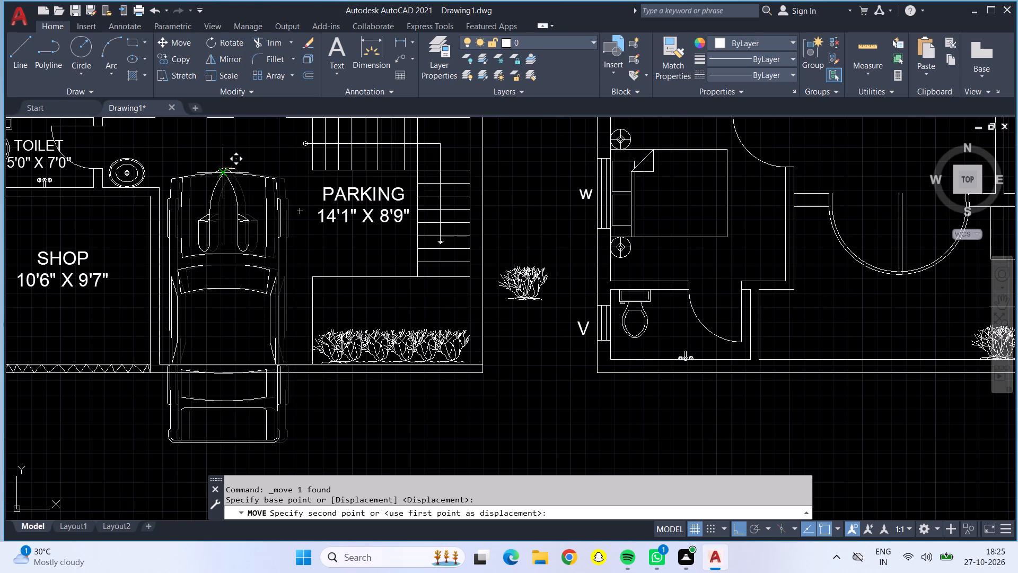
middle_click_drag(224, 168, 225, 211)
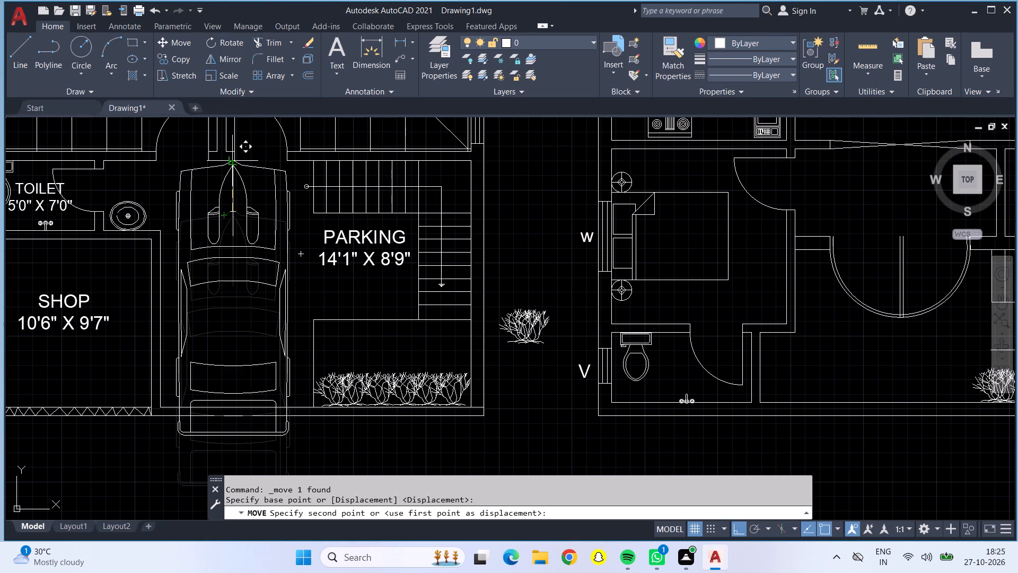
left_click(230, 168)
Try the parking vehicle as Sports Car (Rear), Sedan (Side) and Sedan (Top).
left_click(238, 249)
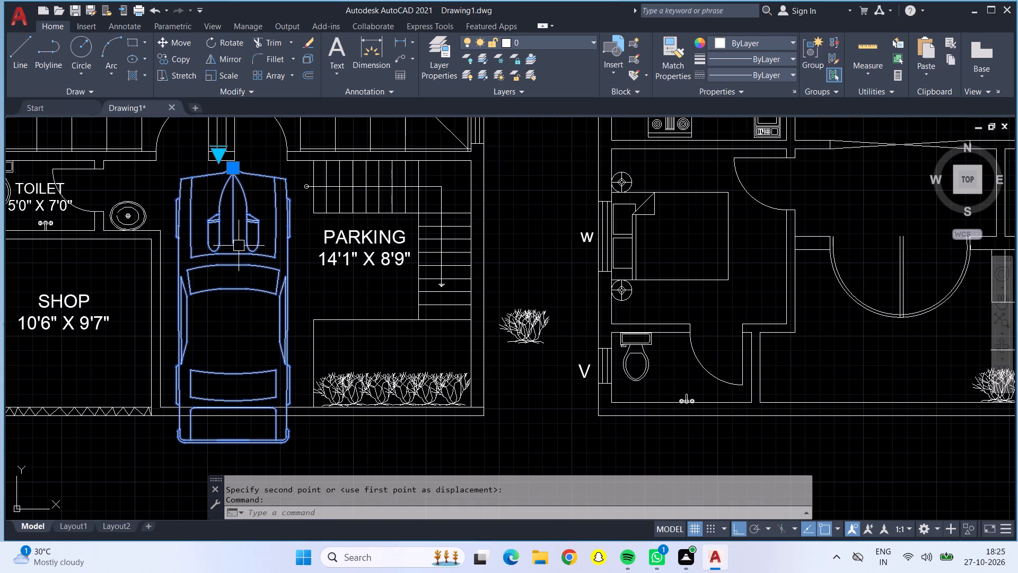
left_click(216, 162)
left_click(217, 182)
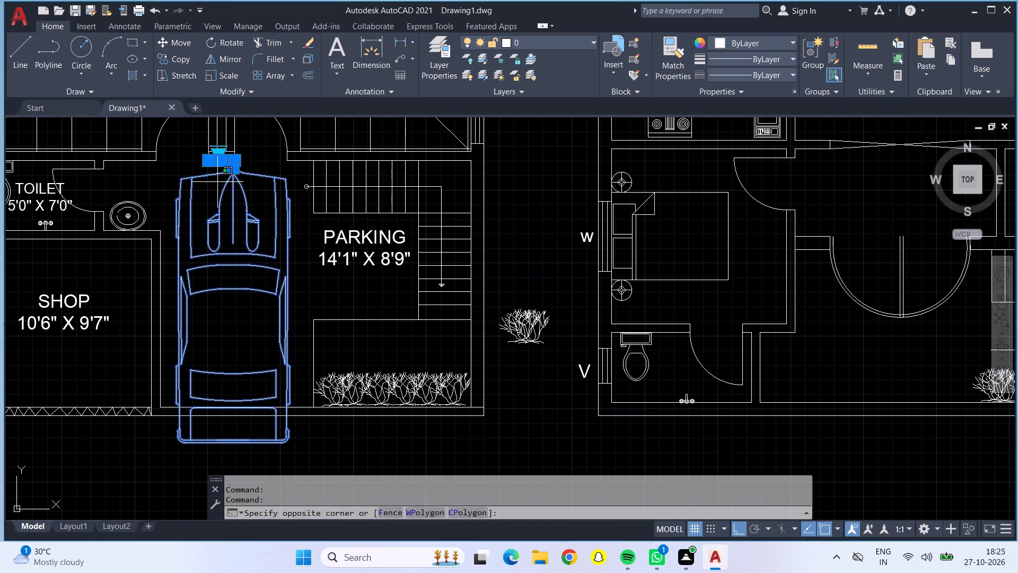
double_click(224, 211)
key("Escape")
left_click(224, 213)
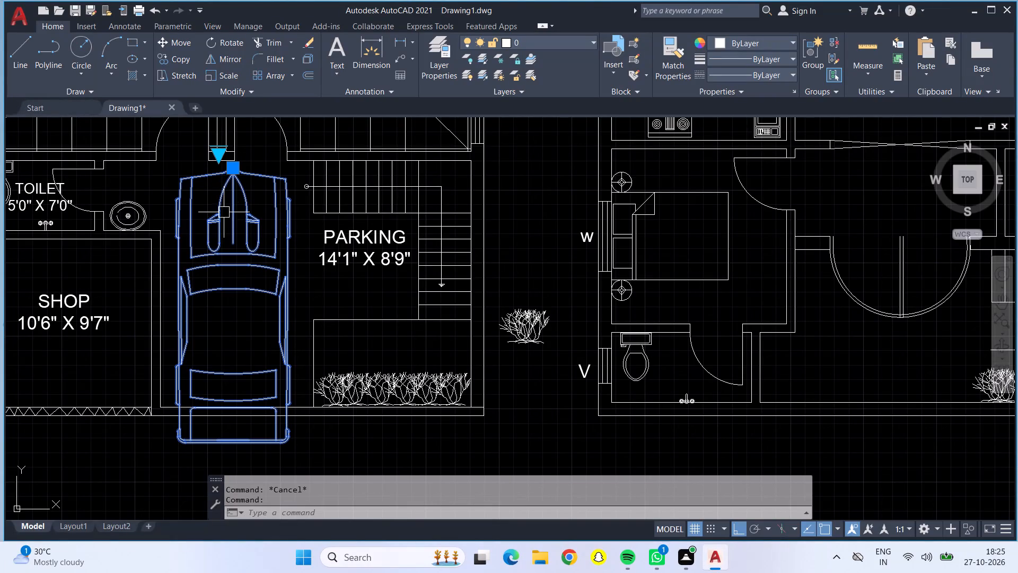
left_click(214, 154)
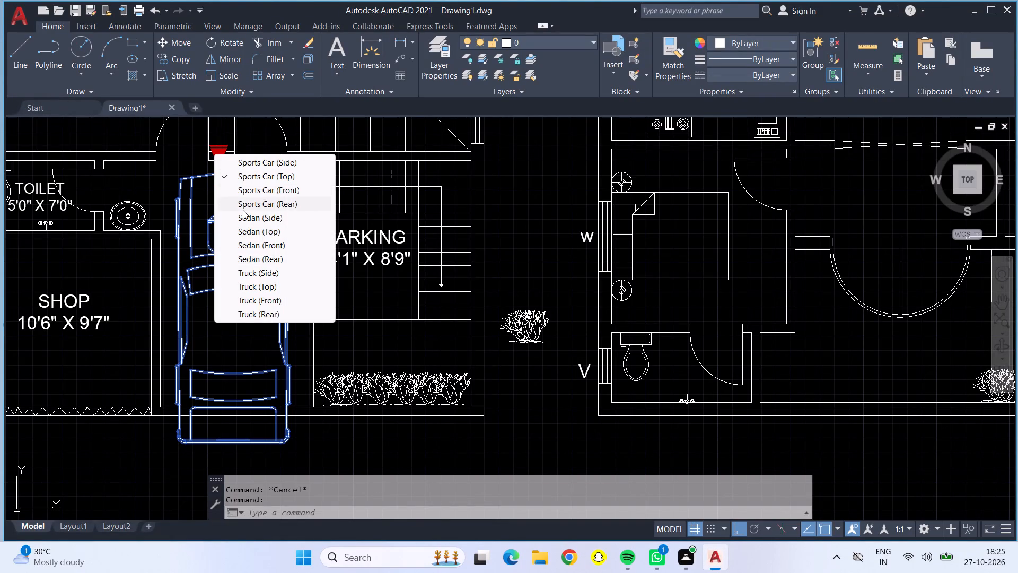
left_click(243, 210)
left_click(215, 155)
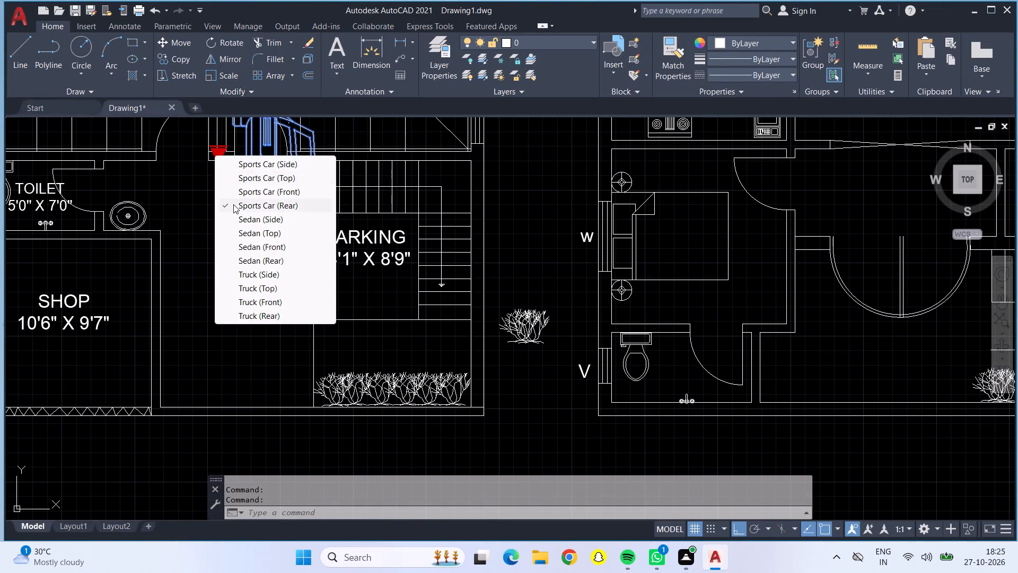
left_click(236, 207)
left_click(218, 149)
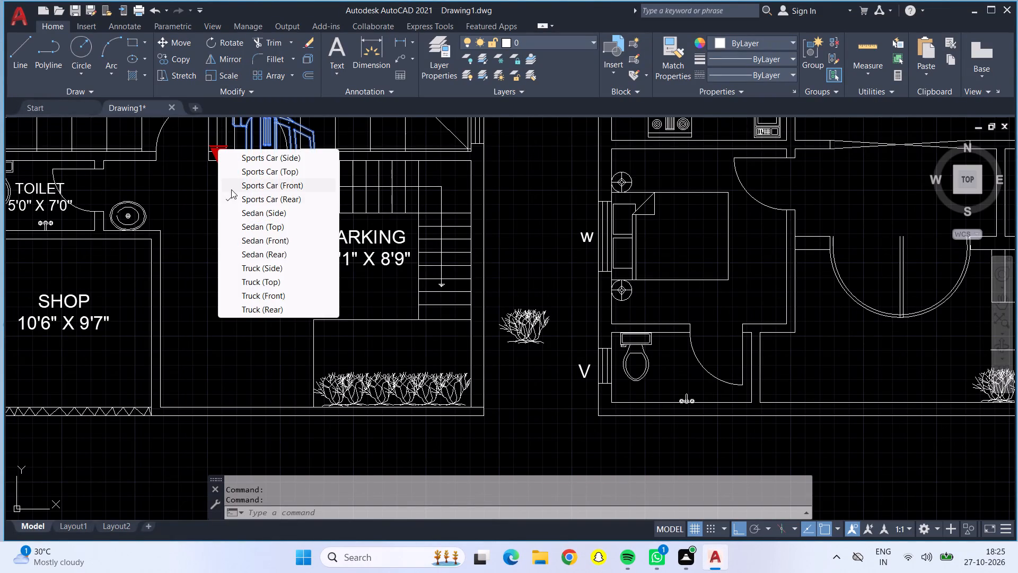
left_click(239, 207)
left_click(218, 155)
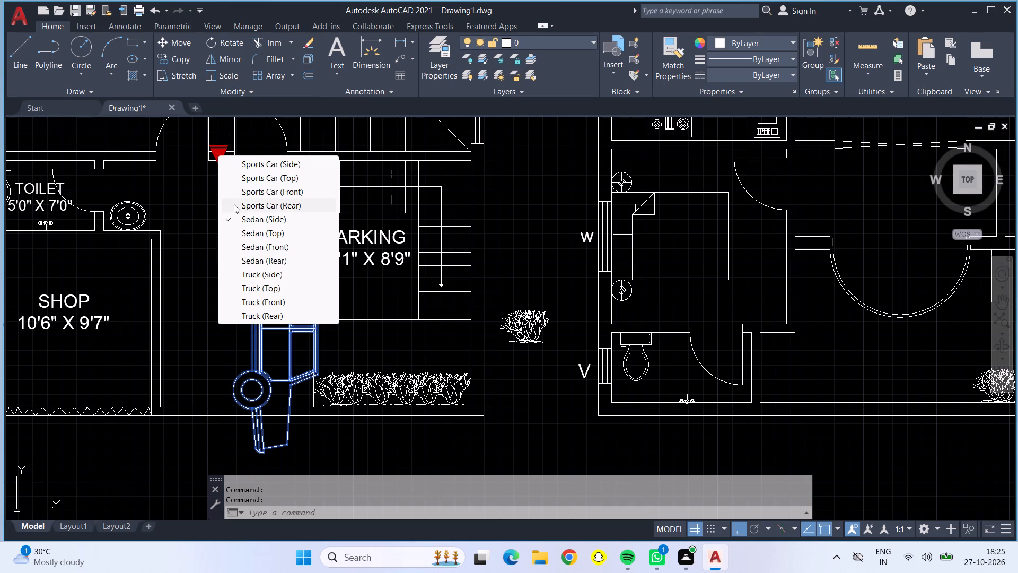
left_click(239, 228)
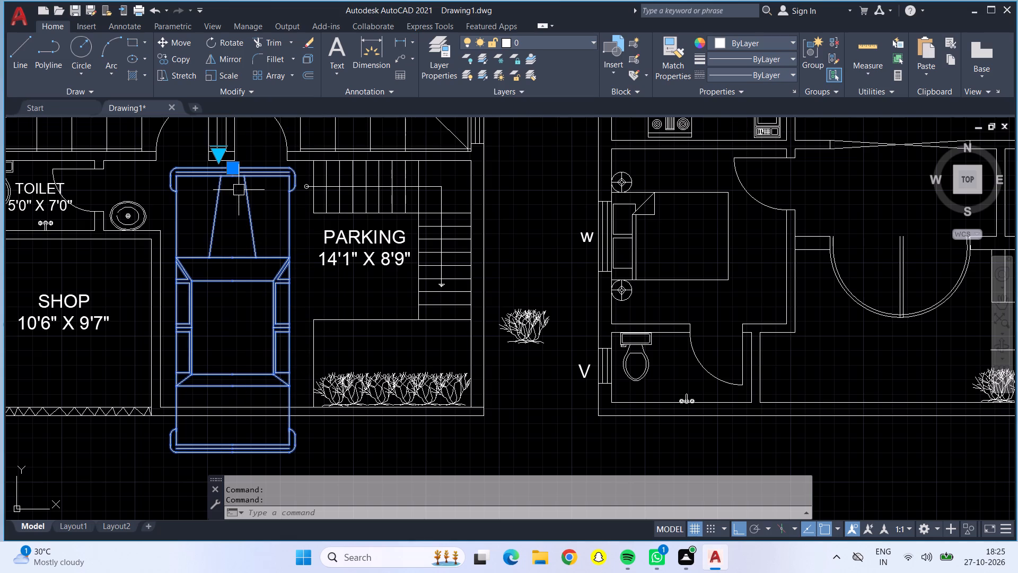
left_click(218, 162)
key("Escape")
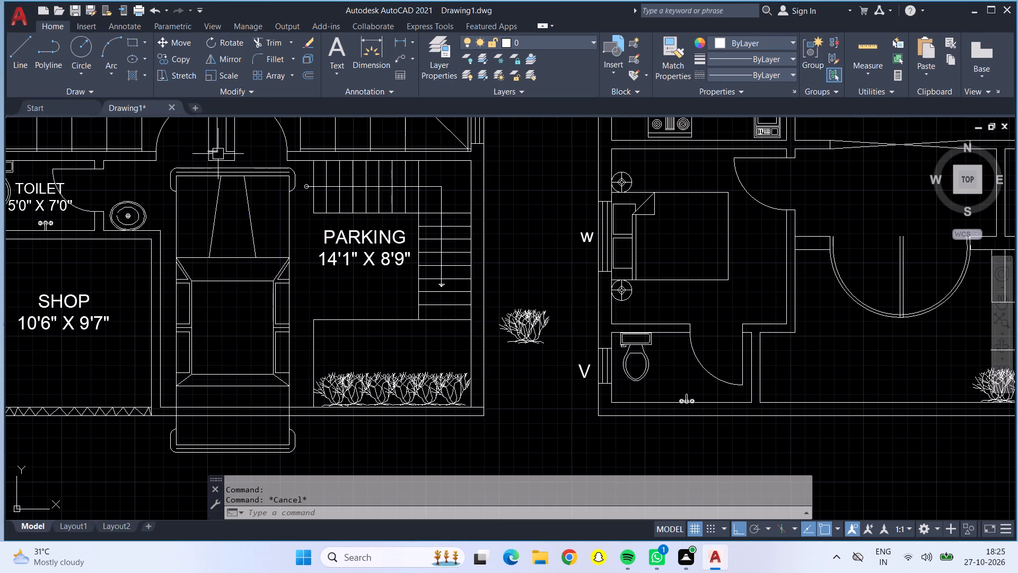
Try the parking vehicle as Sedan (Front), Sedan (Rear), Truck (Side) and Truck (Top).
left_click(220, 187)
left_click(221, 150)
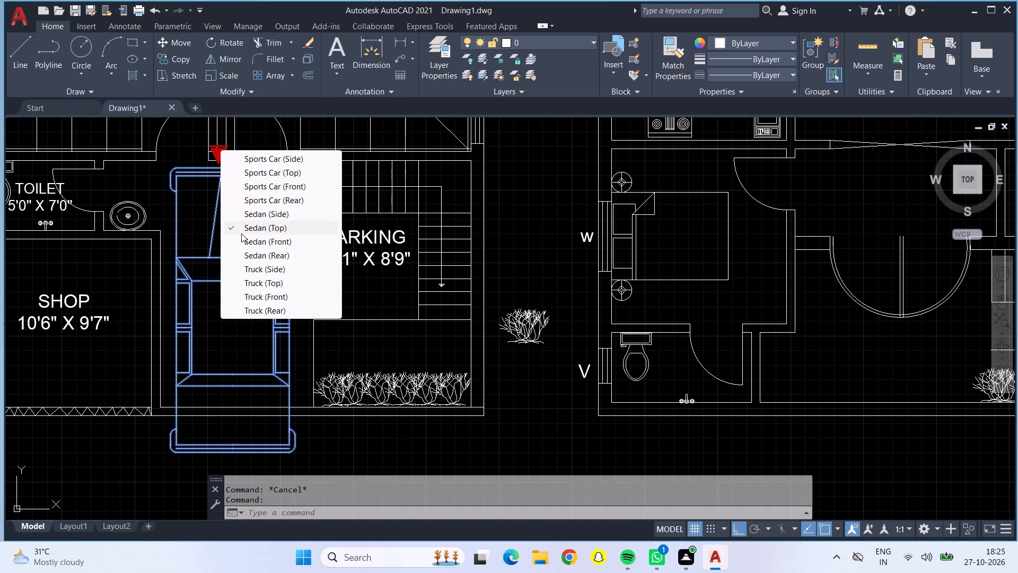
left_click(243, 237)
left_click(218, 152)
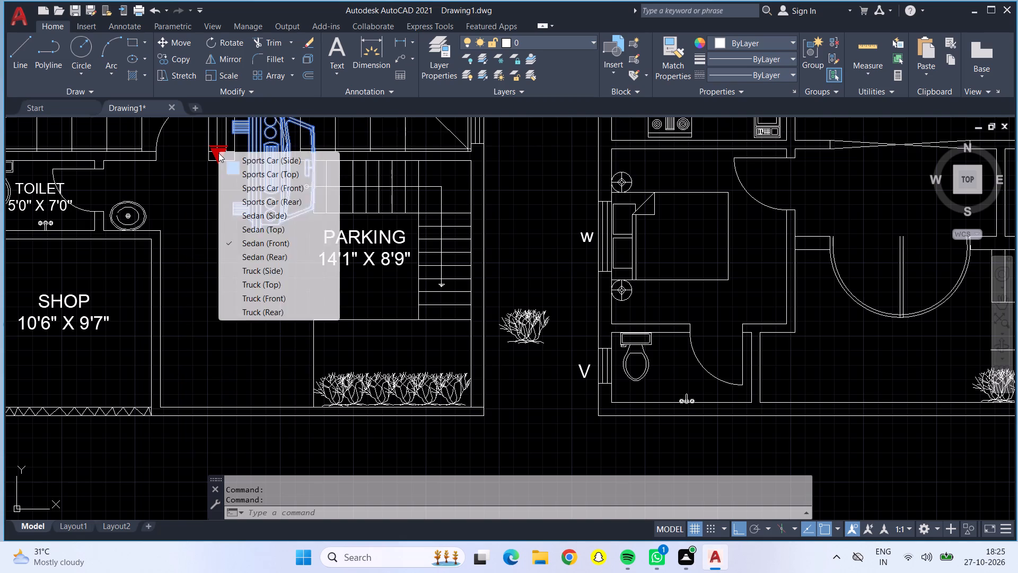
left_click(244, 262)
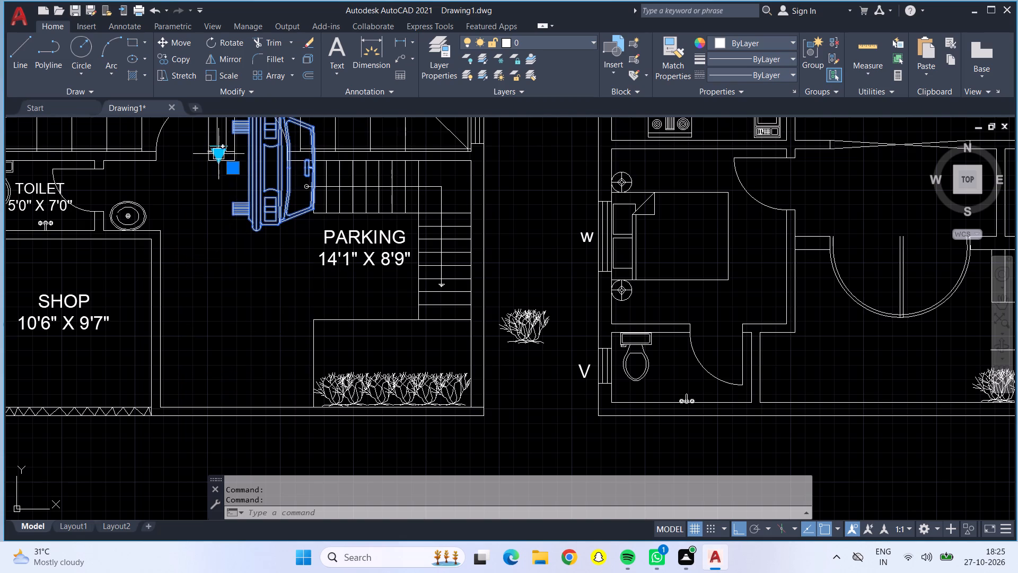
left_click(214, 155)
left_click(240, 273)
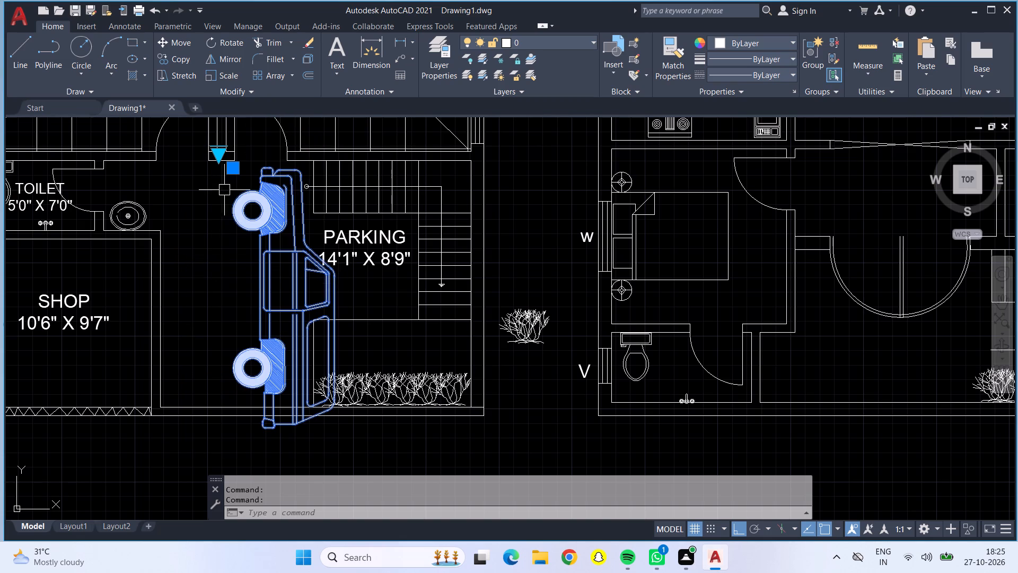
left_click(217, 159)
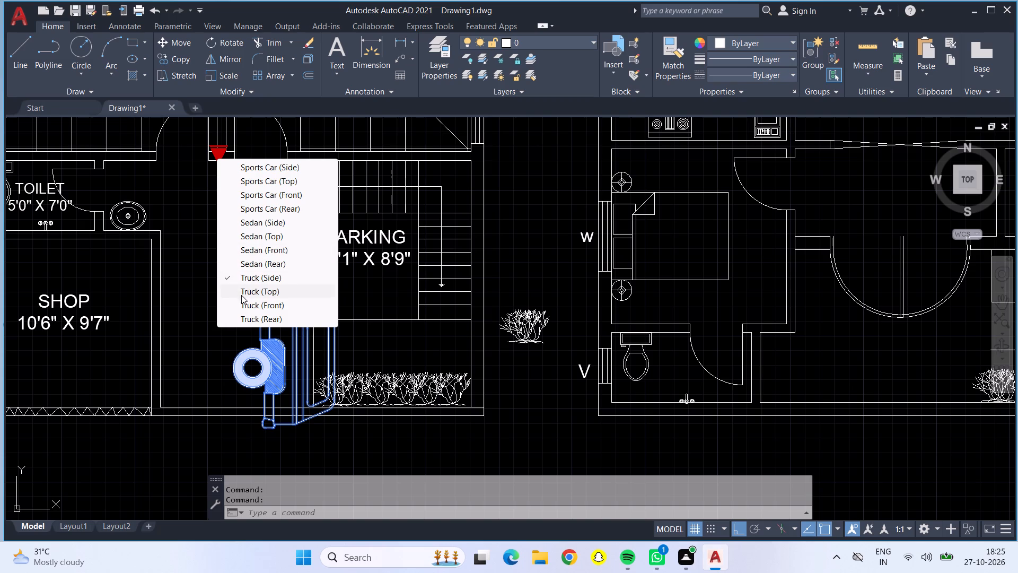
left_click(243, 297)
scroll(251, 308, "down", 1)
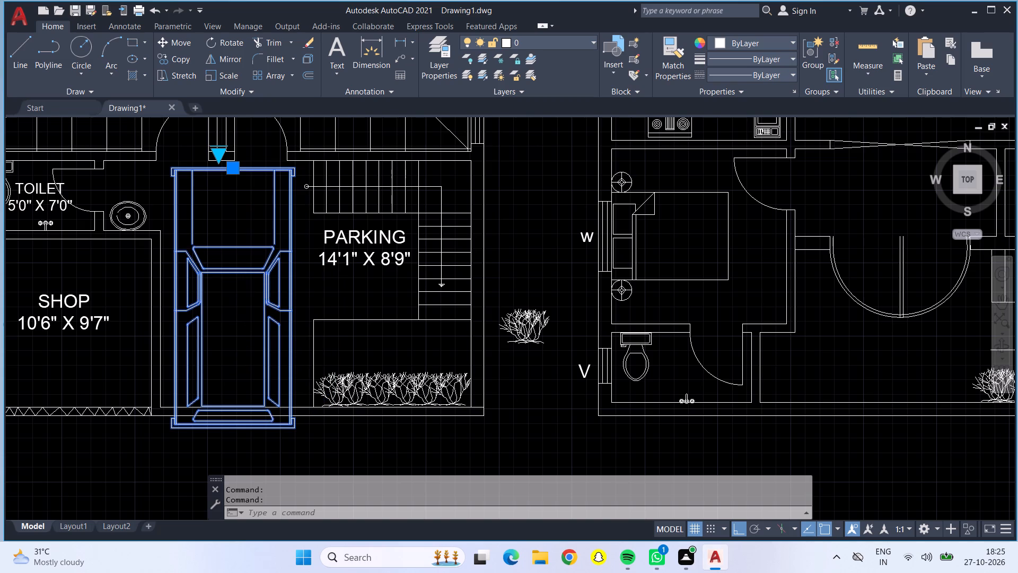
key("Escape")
Erase the vehicle from the first plan's parking area.
left_click(266, 321)
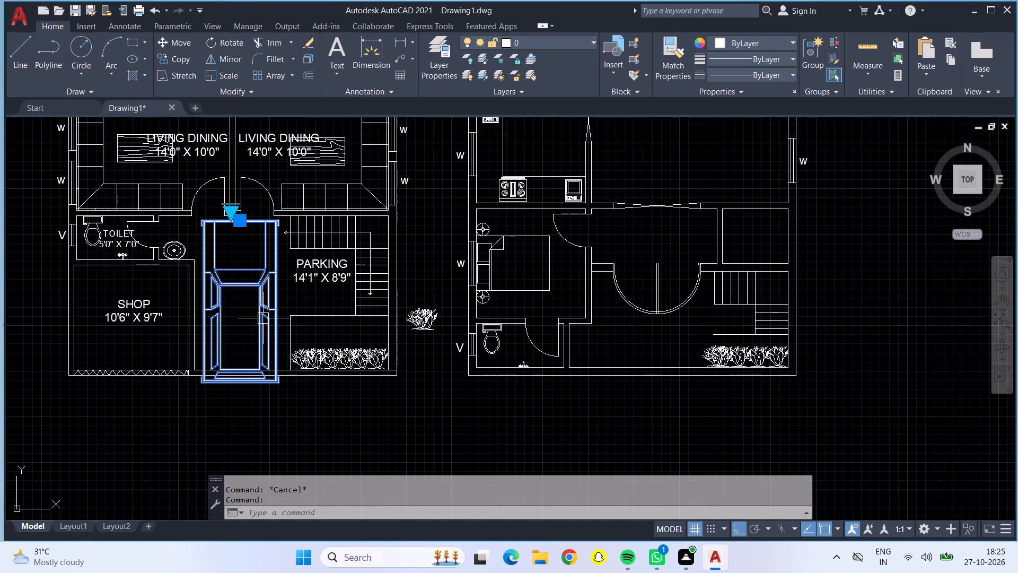
key("Delete")
In the second plan's large central room, offset the east inner wall line and the south inner wall line 2'5" into the room.
scroll(328, 327, "down", 1)
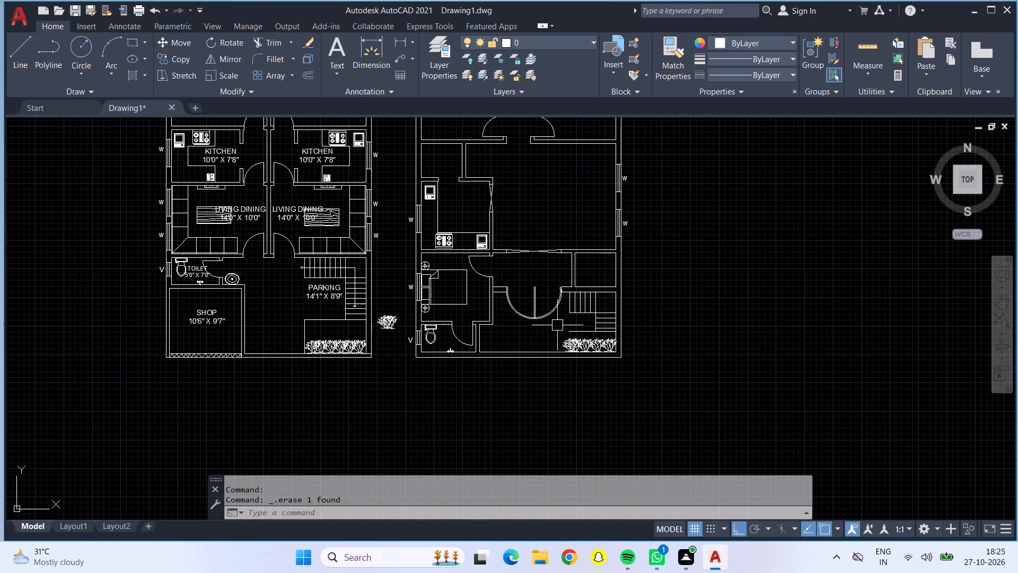
middle_click_drag(557, 325, 401, 421)
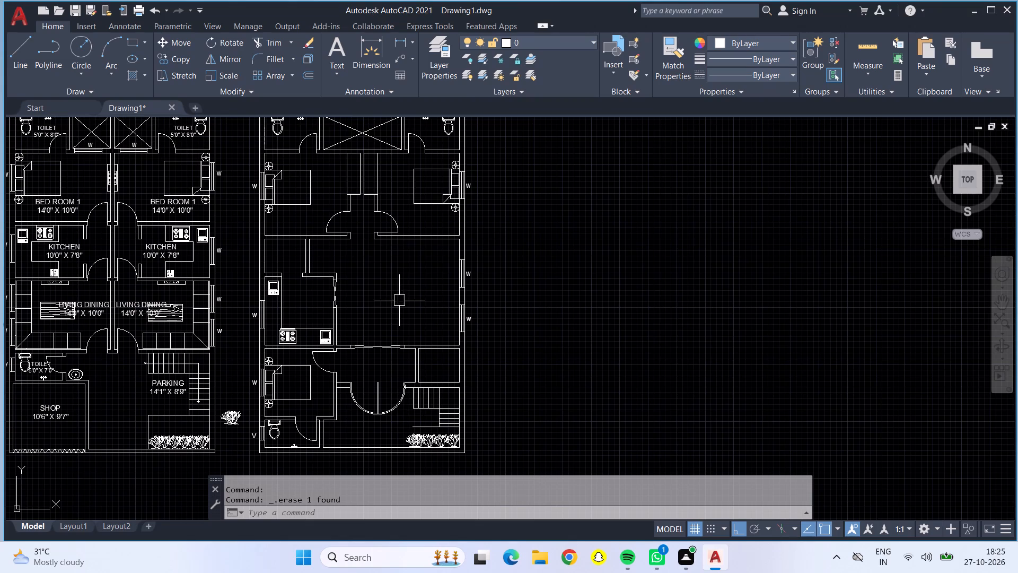
middle_click_drag(409, 314, 356, 314)
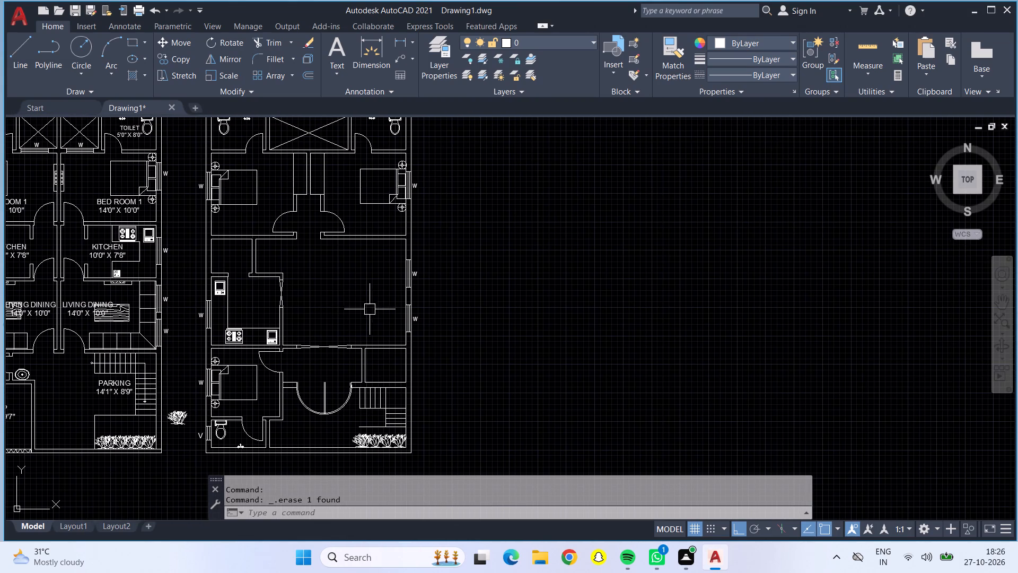
scroll(389, 303, "up", 2)
middle_click_drag(366, 303, 363, 303)
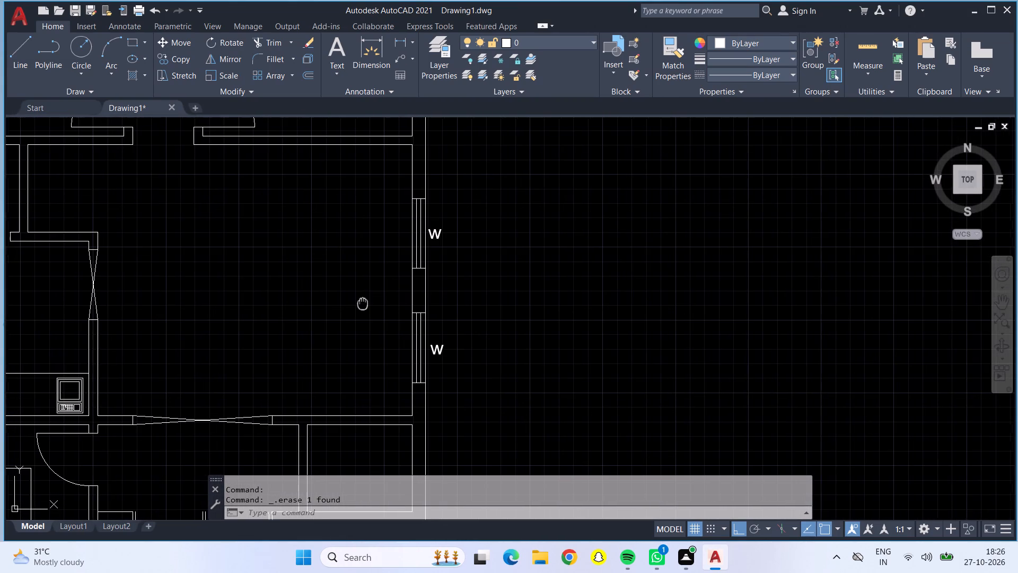
middle_click_drag(363, 303, 352, 360)
key("Escape")
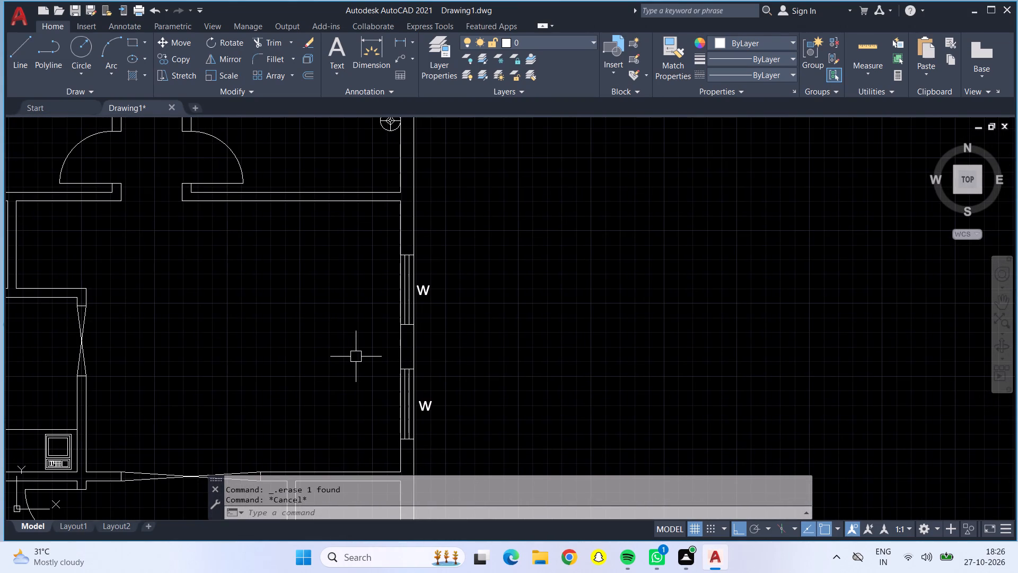
key("o")
key("Return")
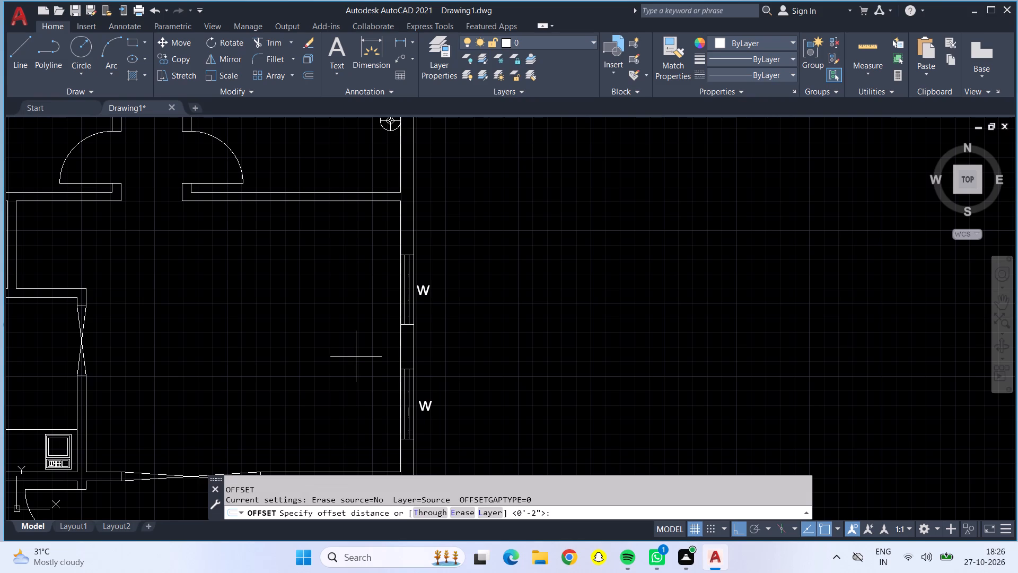
key("2")
type("'5\"")
key("Return")
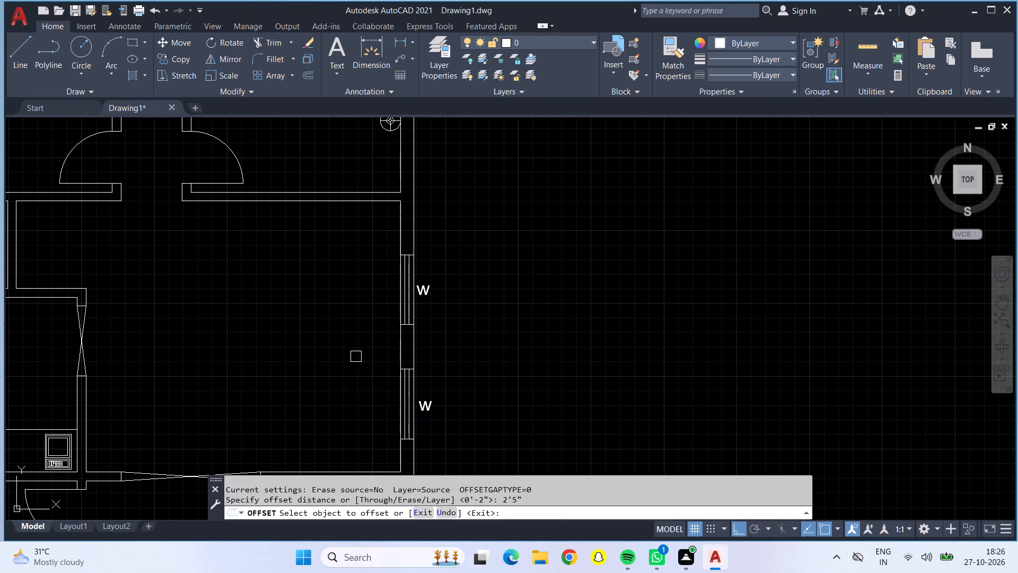
left_click(402, 338)
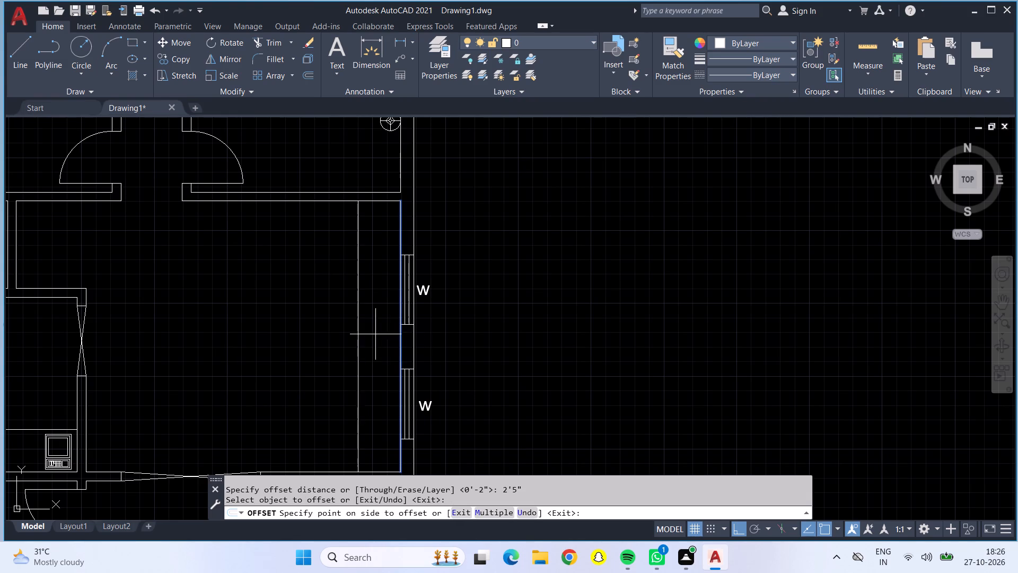
left_click(338, 326)
middle_click_drag(333, 328, 348, 285)
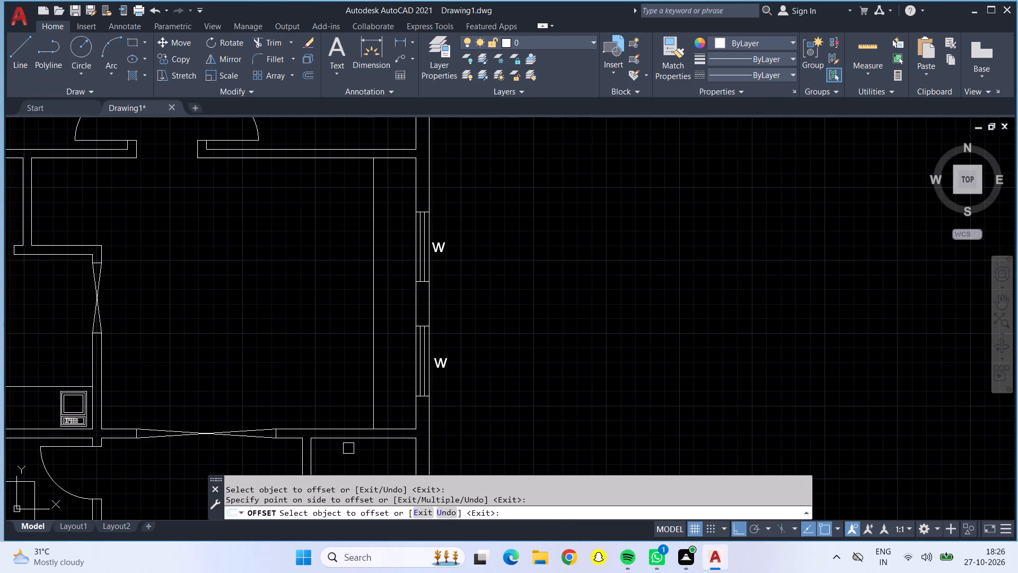
left_click_drag(347, 428, 346, 422)
left_click(337, 377)
key("Escape")
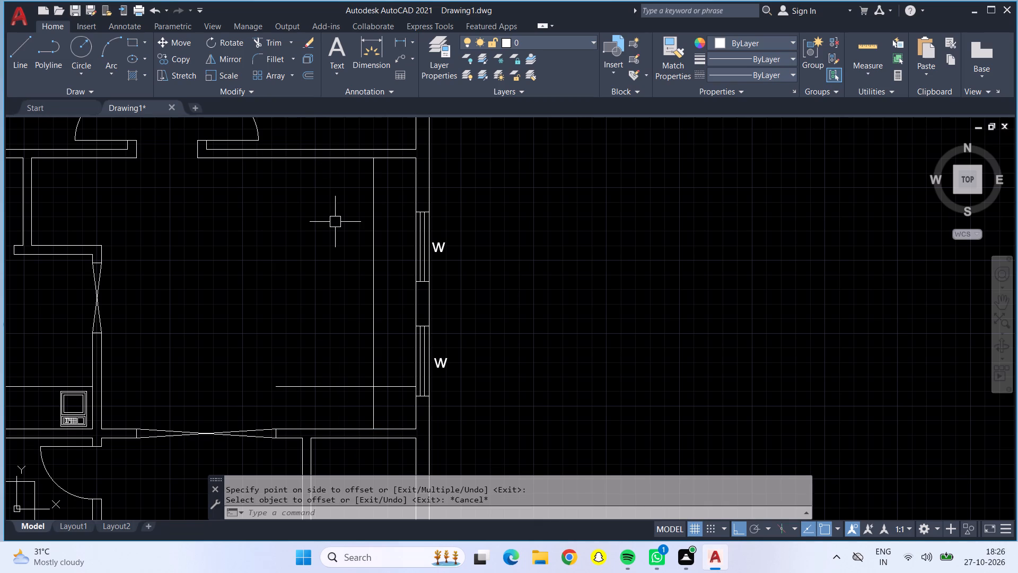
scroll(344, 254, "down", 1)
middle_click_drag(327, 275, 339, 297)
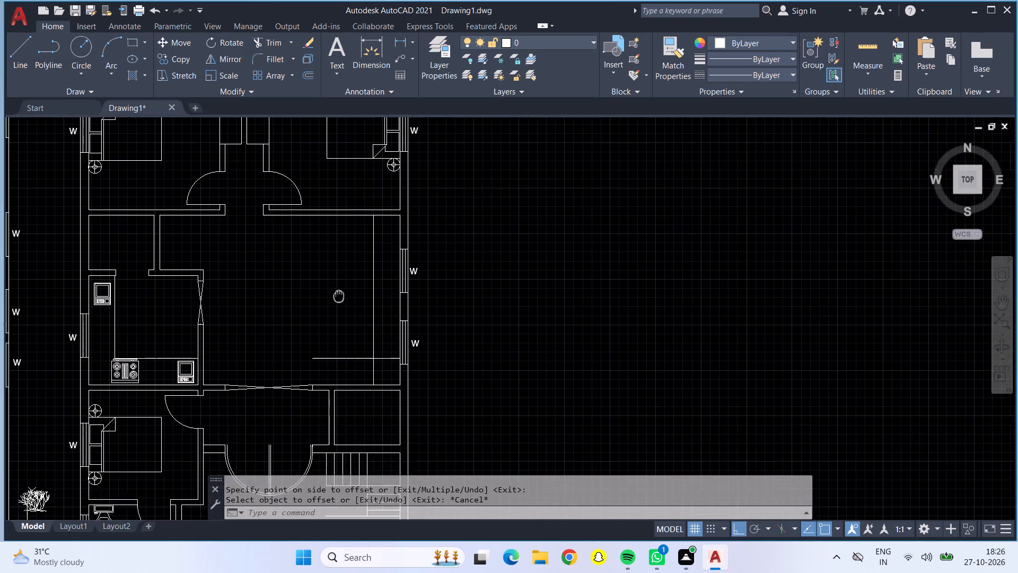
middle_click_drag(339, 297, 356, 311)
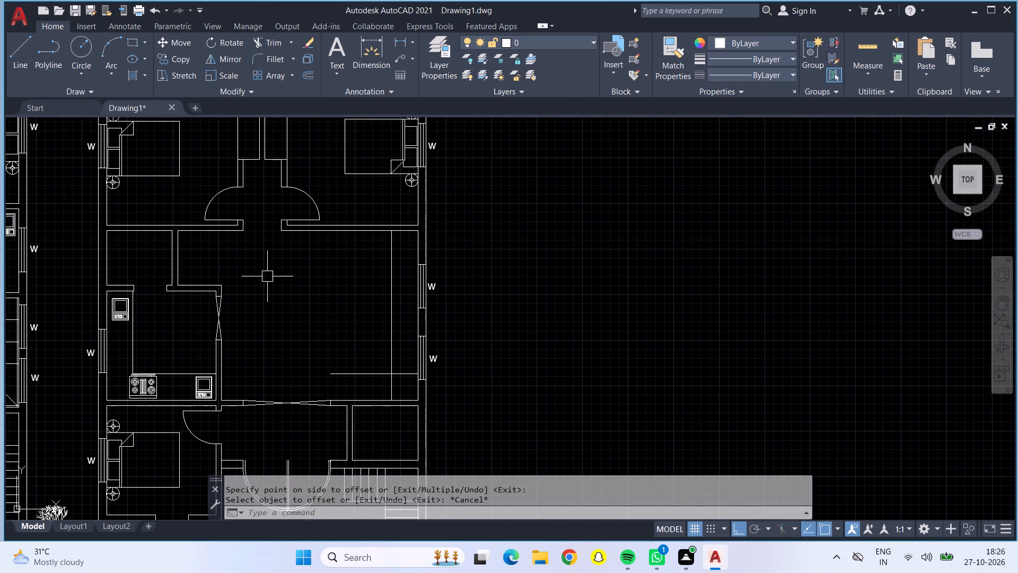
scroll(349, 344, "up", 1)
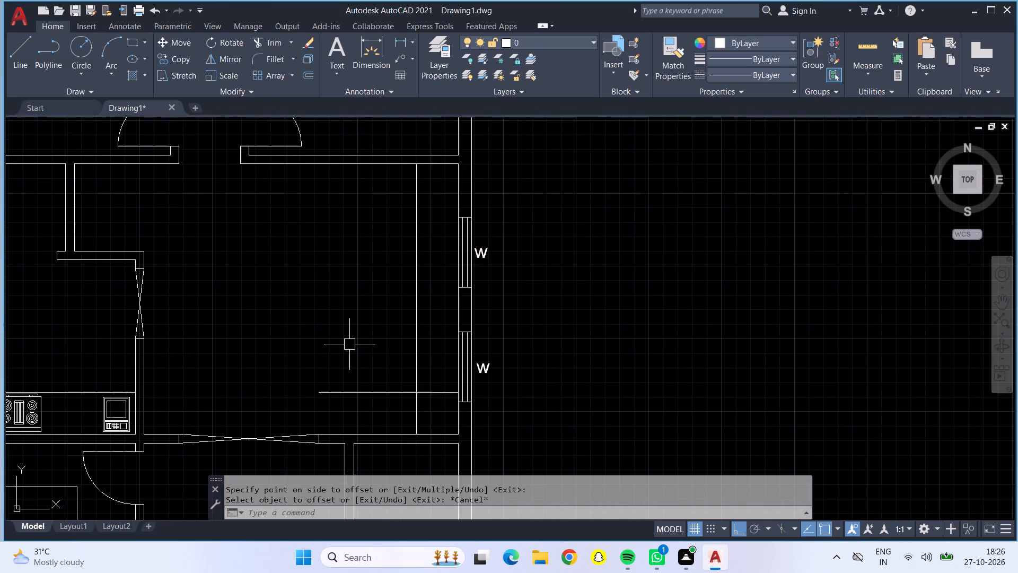
Offset the large room's east inner wall line and south inner wall line 2" into the room.
middle_click_drag(349, 344, 302, 334)
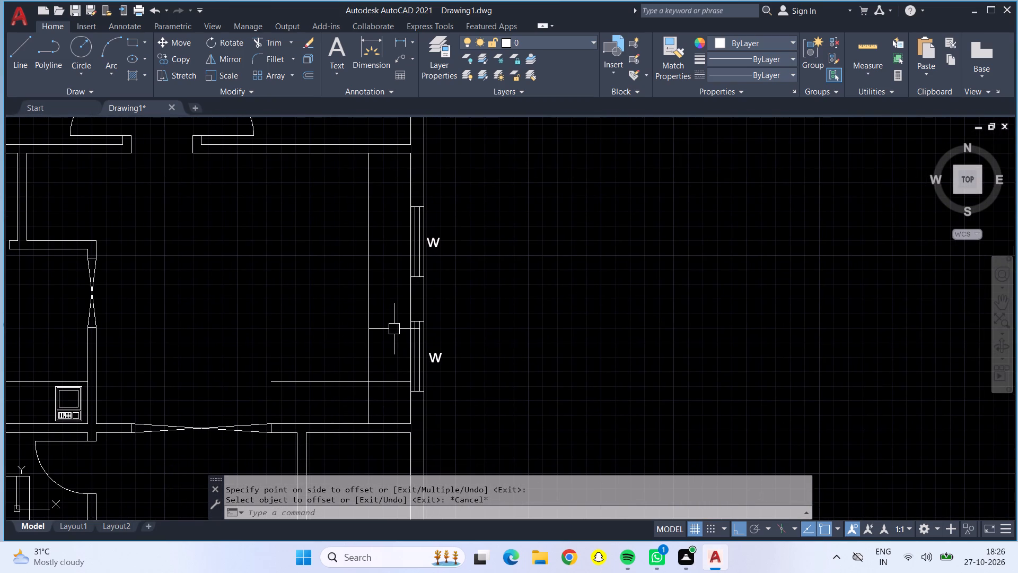
key("o")
key("Return")
type("2\"")
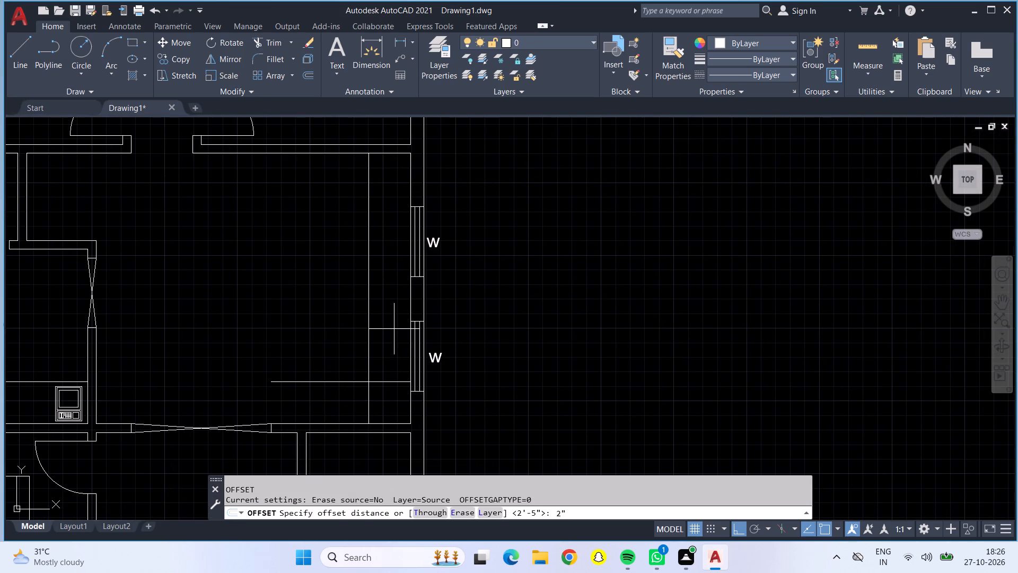
key("Return")
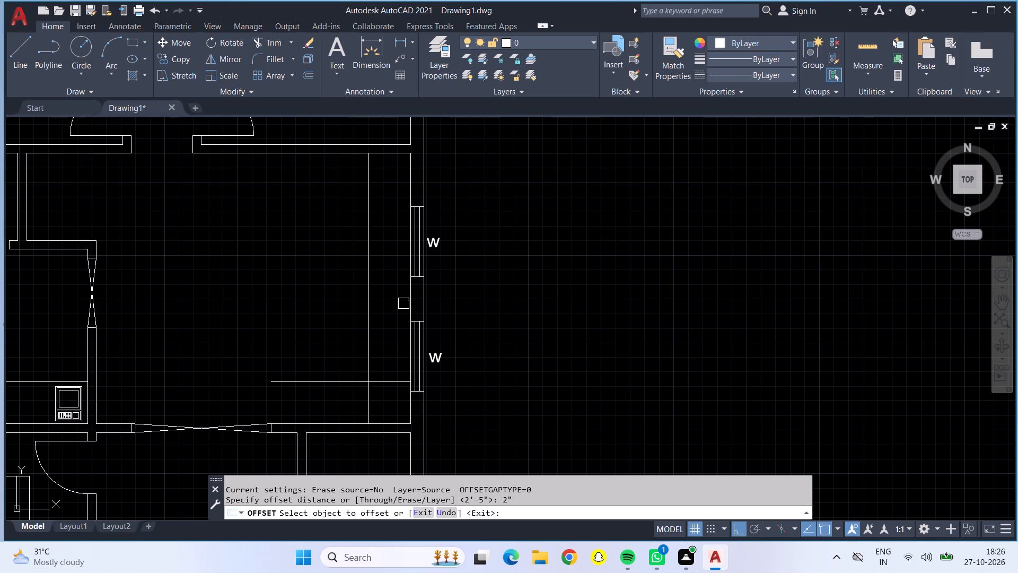
left_click(412, 294)
left_click(393, 291)
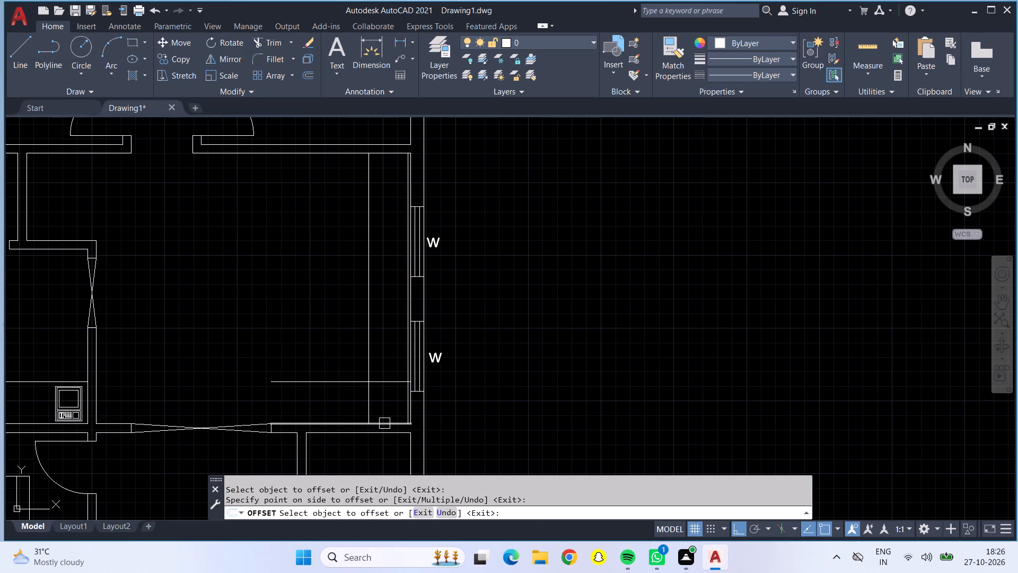
left_click(384, 426)
left_click(390, 397)
key("Escape")
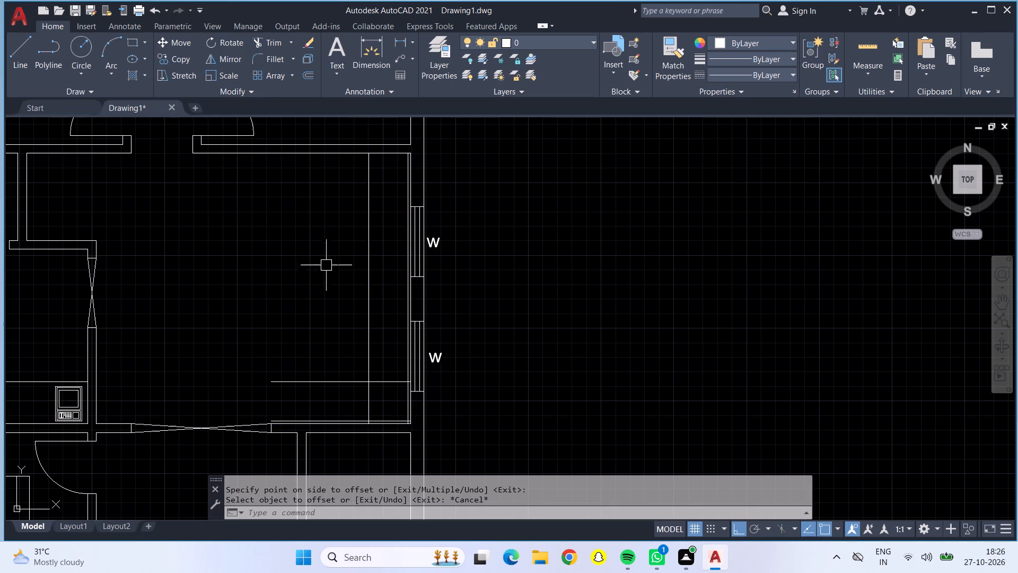
Offset the horizontal counter line along the south wall 2' northward, and repeat from the new line for two copies.
key("o")
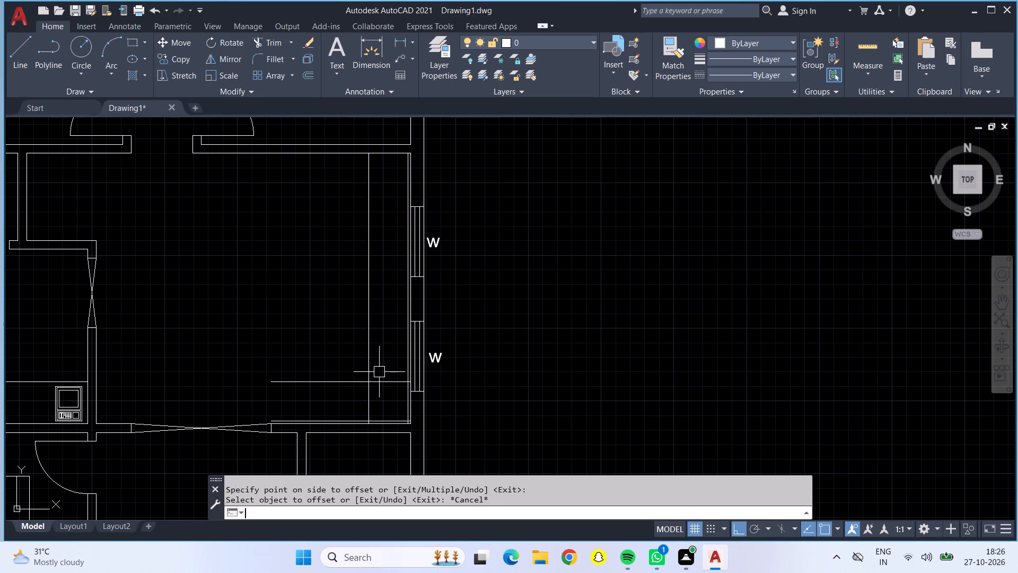
key("Return")
type("2'")
key("Return")
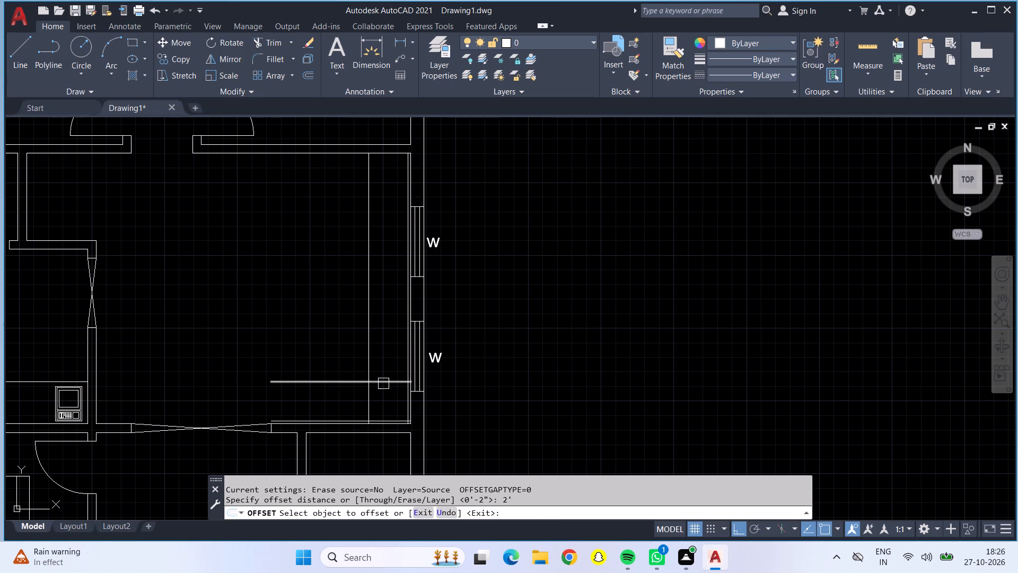
left_click(383, 384)
left_click(376, 332)
left_click(383, 348)
left_click(398, 290)
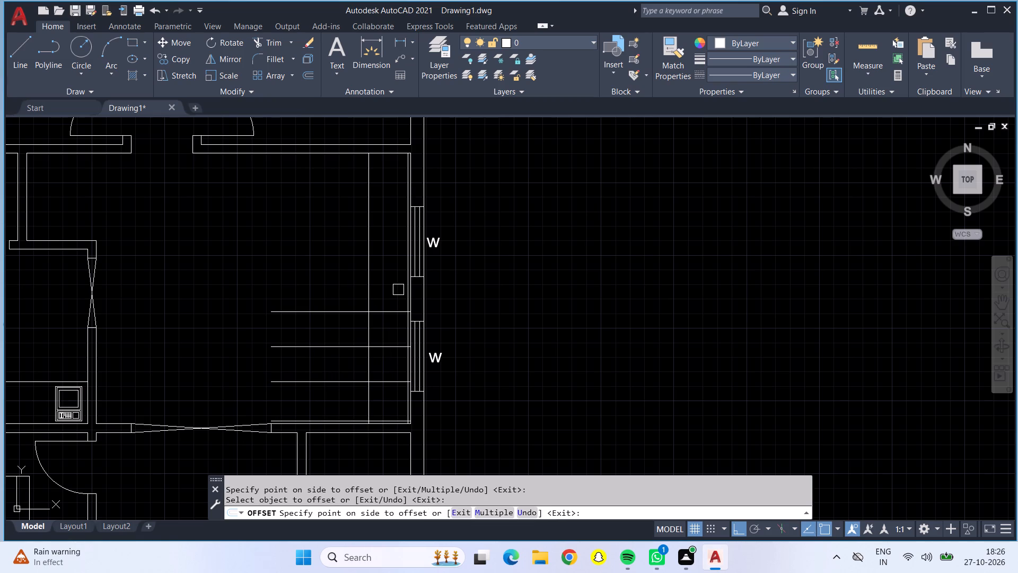
Offset the vertical counter line along the east wall 2' westward three times in succession.
left_click(369, 402)
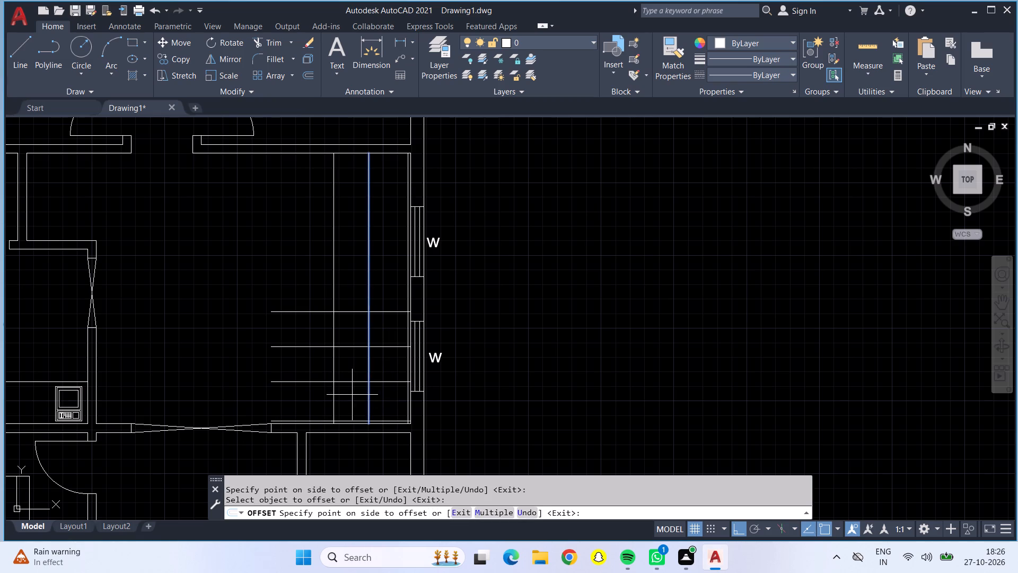
left_click(349, 394)
left_click(330, 394)
left_click(292, 393)
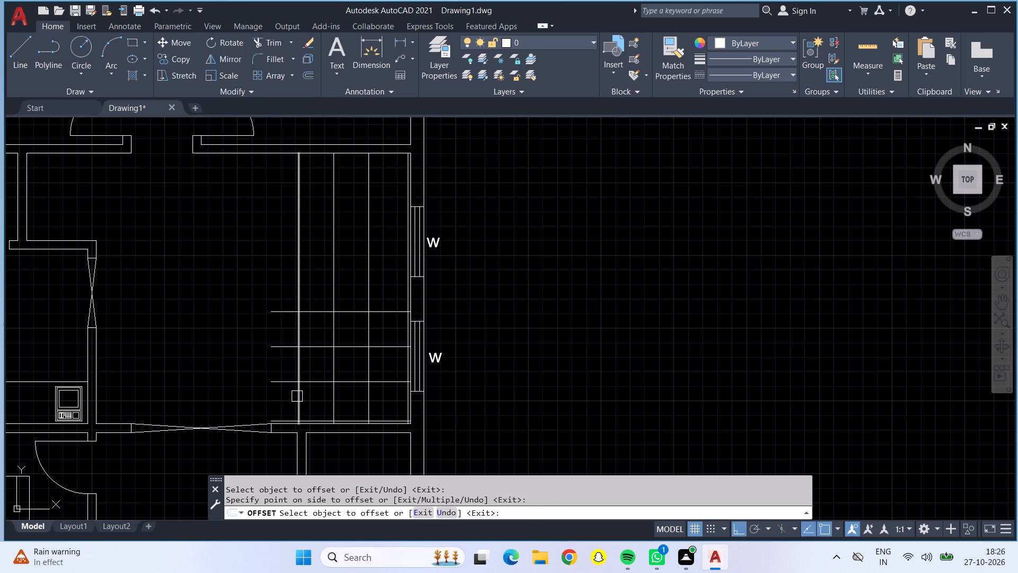
left_click(297, 396)
left_click(278, 392)
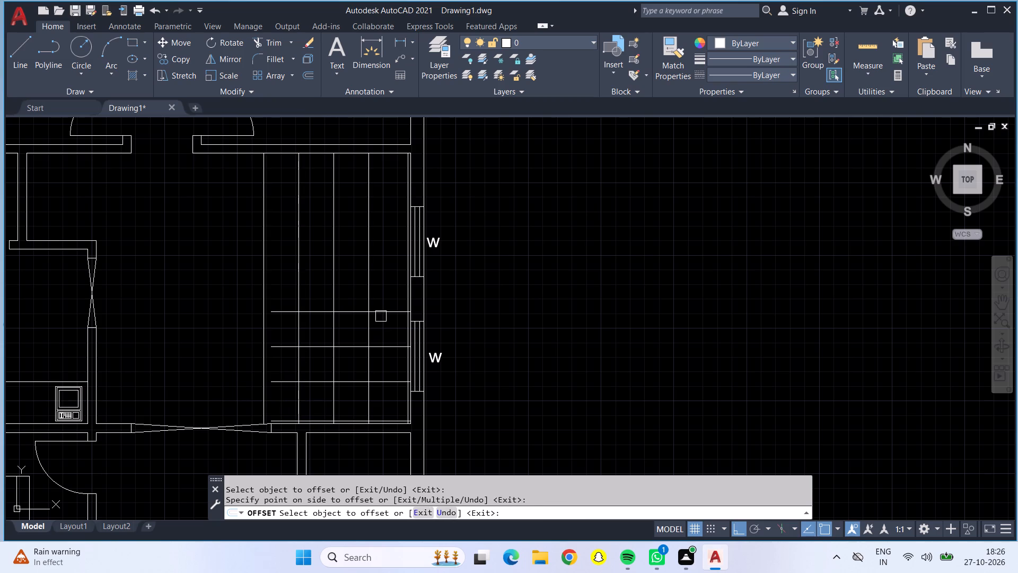
Continue offsetting the northernmost horizontal line 2' northward four more times, up toward the room's north wall.
left_click(381, 316)
left_click(385, 255)
left_click(382, 272)
left_click(380, 232)
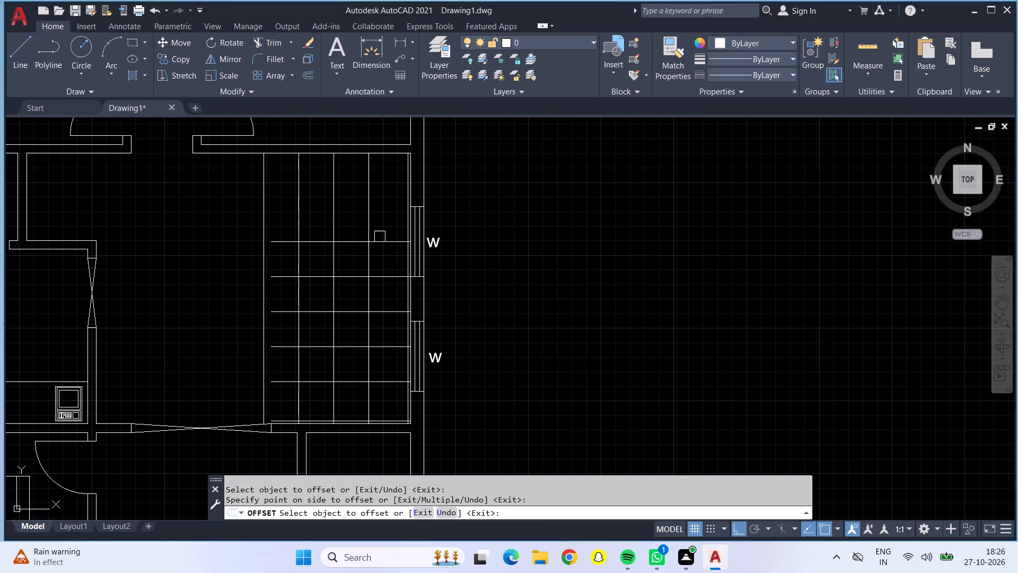
left_click(381, 242)
left_click(381, 189)
left_click(383, 211)
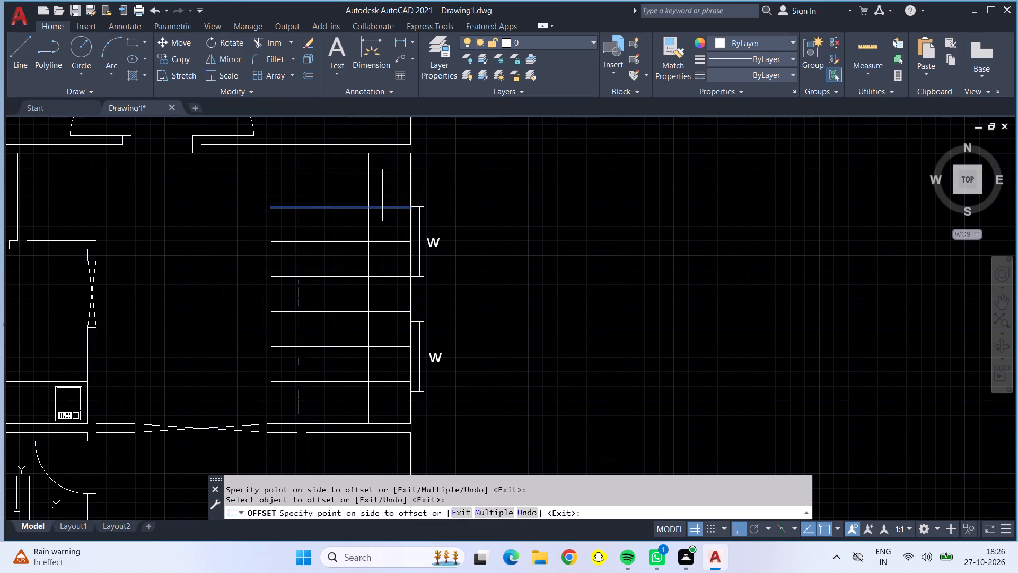
left_click(382, 194)
key("Escape")
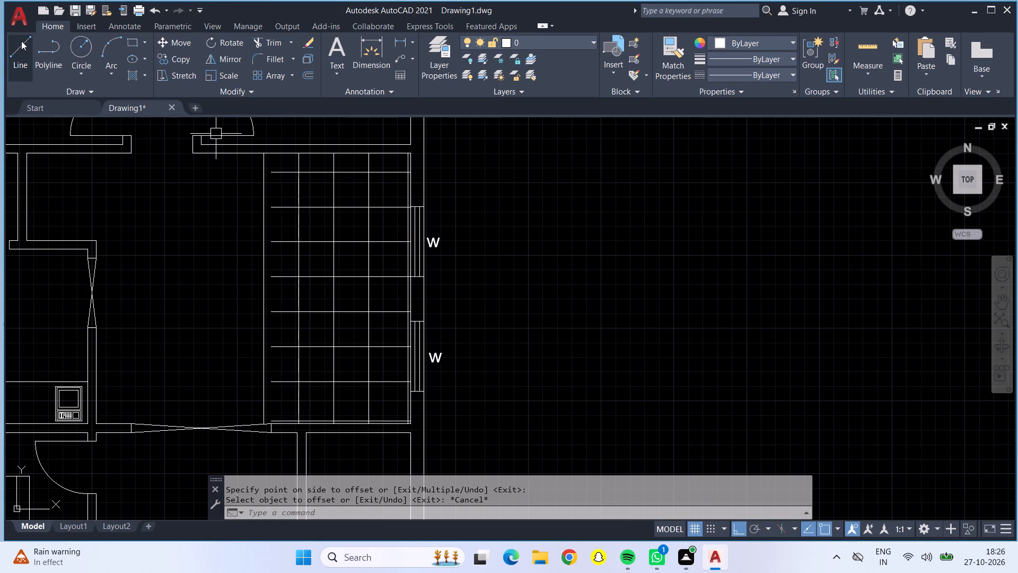
Draw a diagonal line across the southeast corner cell, from its inner corner to the intersection of the 2" offset lines.
left_click(19, 44)
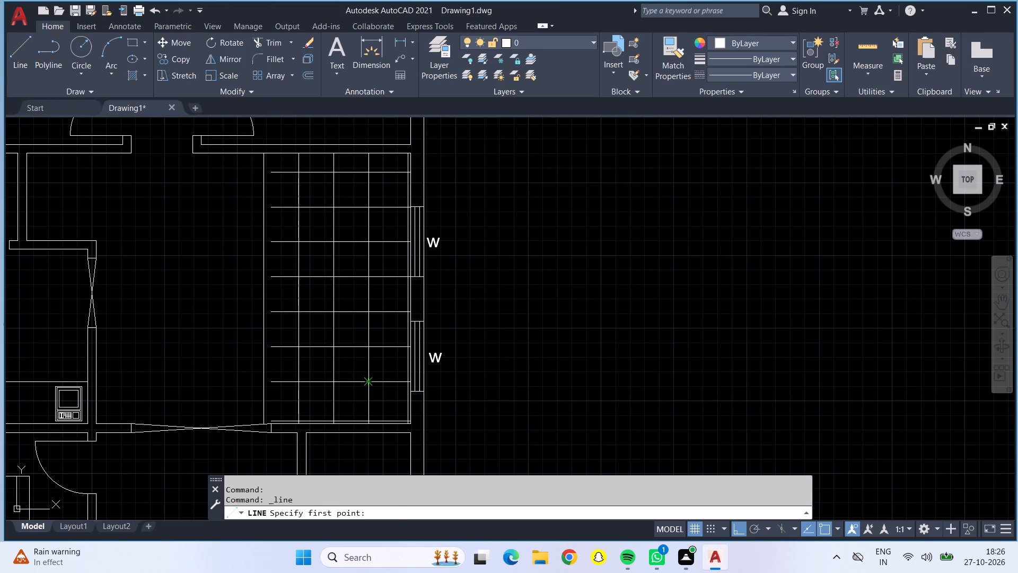
left_click(366, 381)
scroll(409, 422, "up", 2)
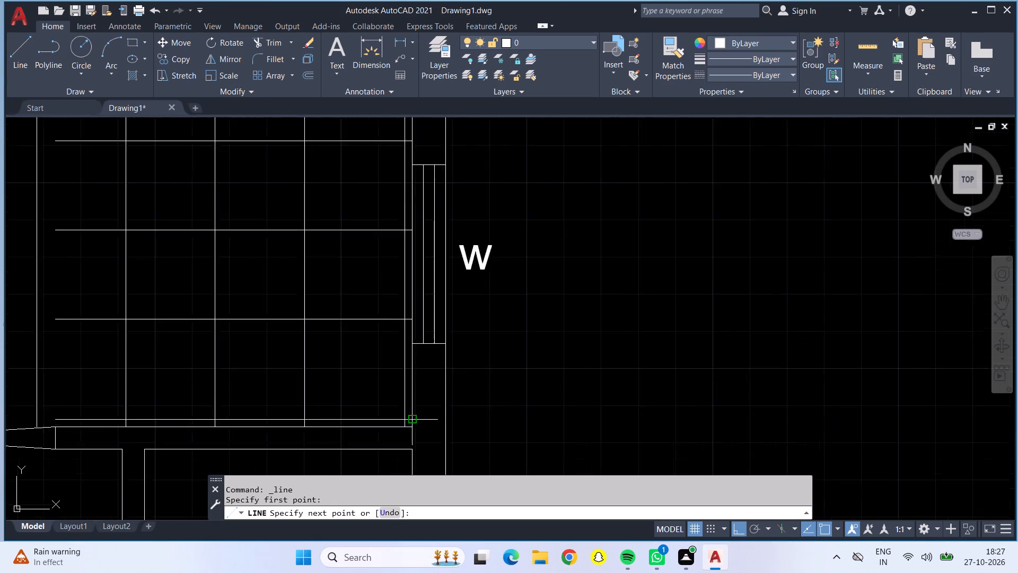
scroll(409, 422, "up", 2)
left_click(395, 418)
scroll(395, 418, "down", 1)
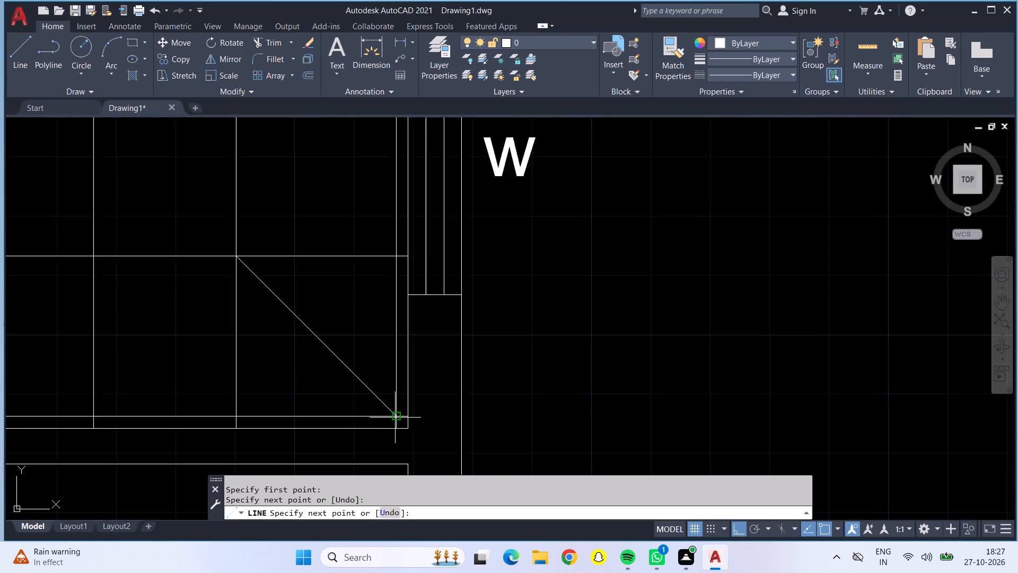
scroll(395, 418, "down", 1)
key("Escape")
Trim the grid lines inside the room, keeping only the divided strips along the east, south and north walls.
scroll(253, 276, "down", 2)
middle_click_drag(253, 276, 253, 276)
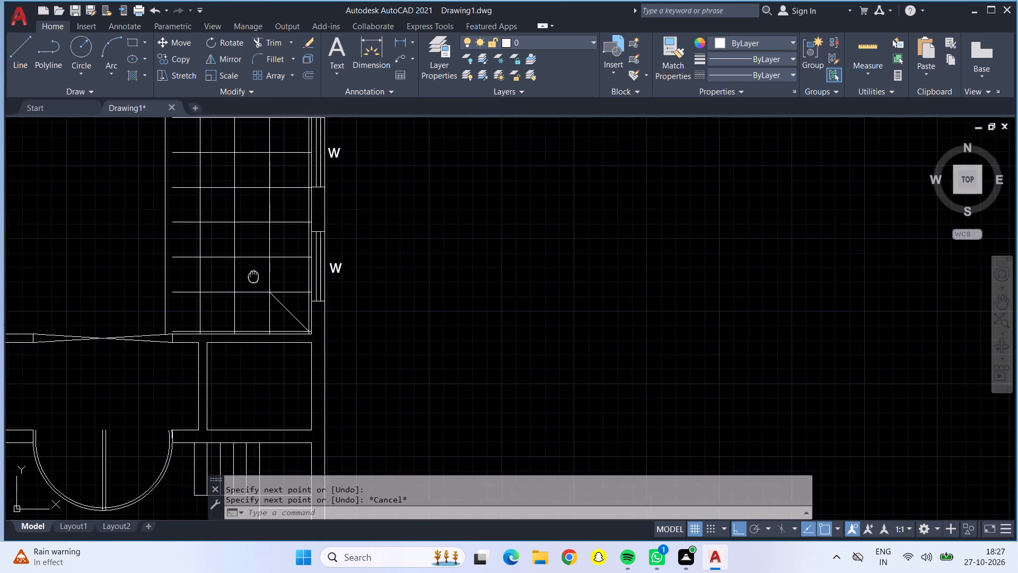
middle_click_drag(253, 276, 289, 366)
left_click(260, 42)
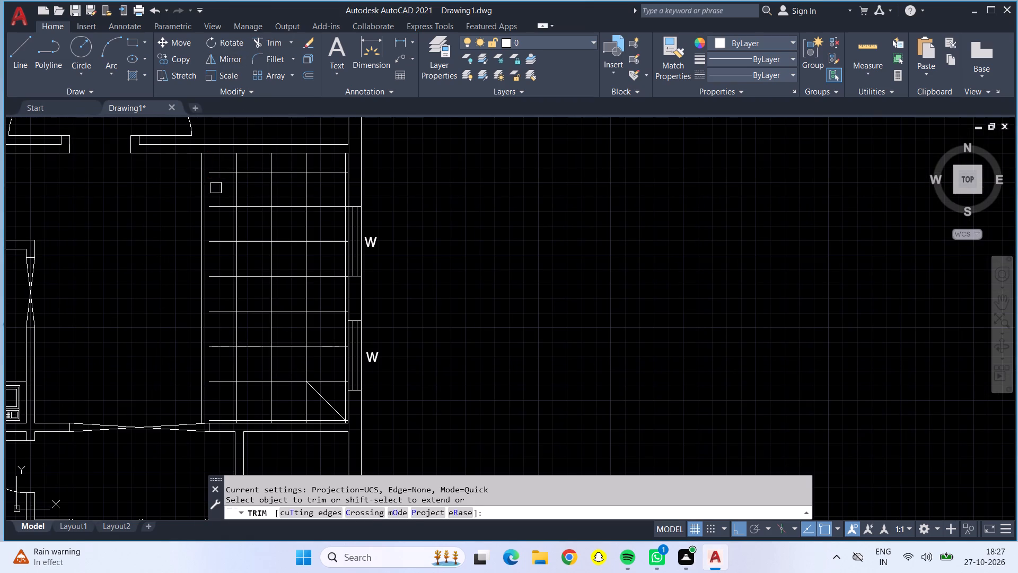
left_click_drag(216, 188, 298, 249)
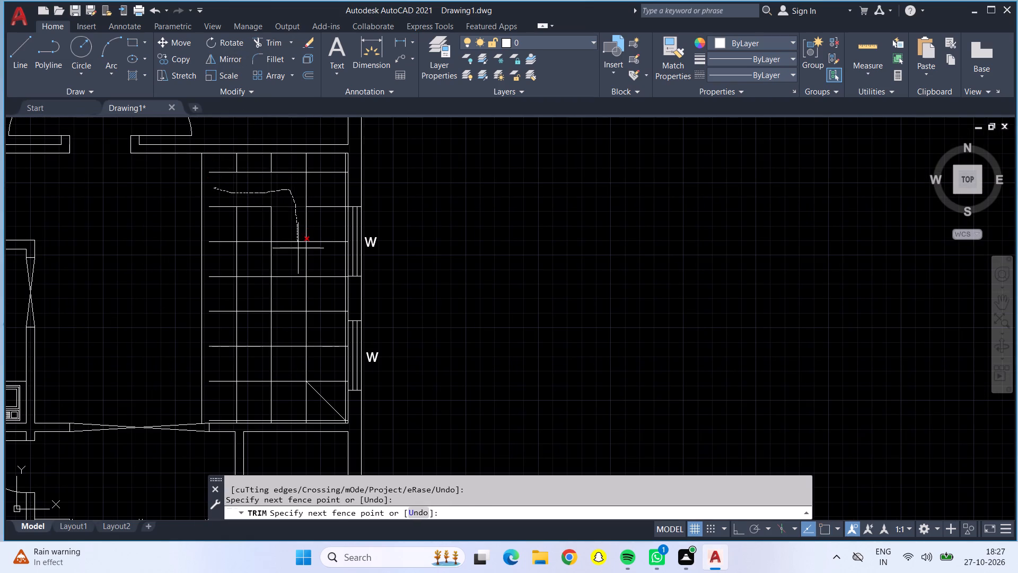
left_click_drag(298, 249, 261, 367)
left_click_drag(261, 367, 213, 369)
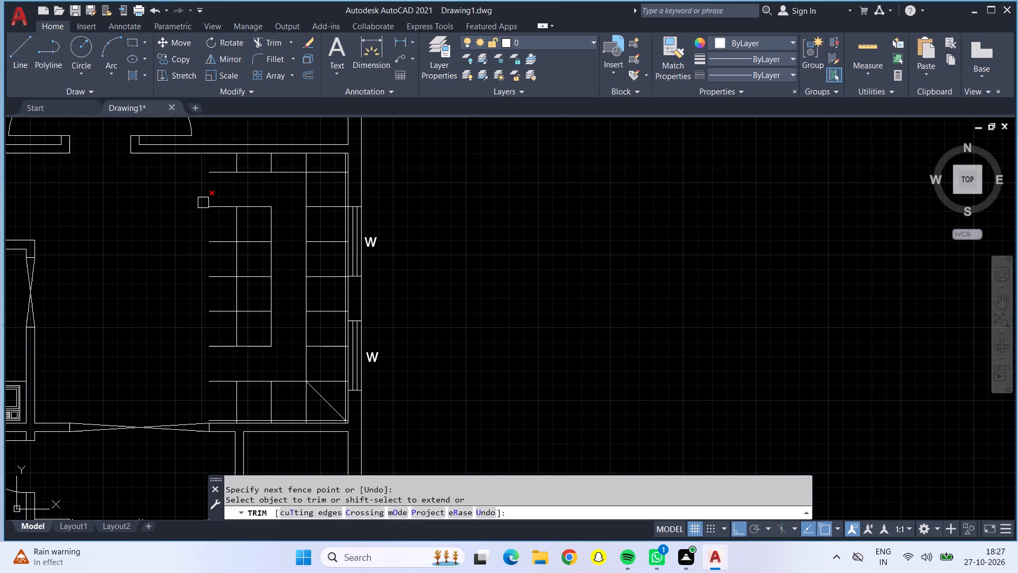
double_click(230, 213)
left_click_drag(248, 208, 261, 211)
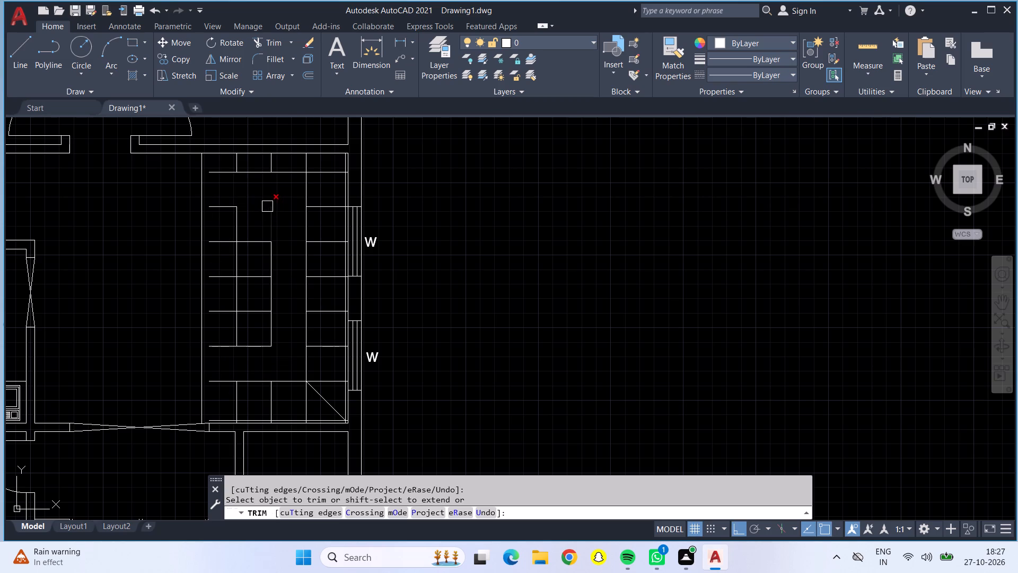
left_click_drag(267, 206, 256, 271)
left_click_drag(256, 220, 254, 331)
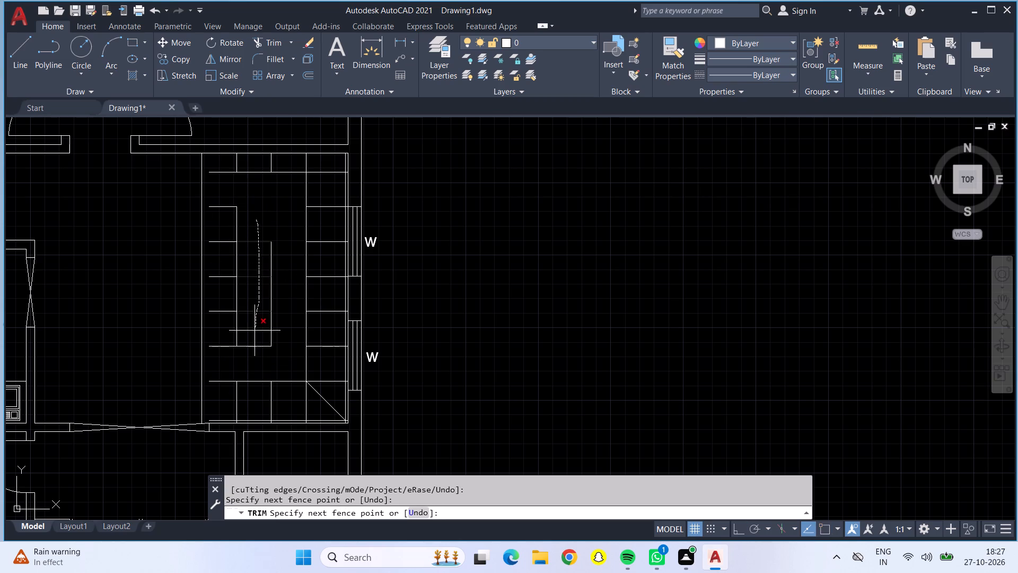
left_click_drag(254, 331, 232, 239)
left_click_drag(232, 239, 236, 235)
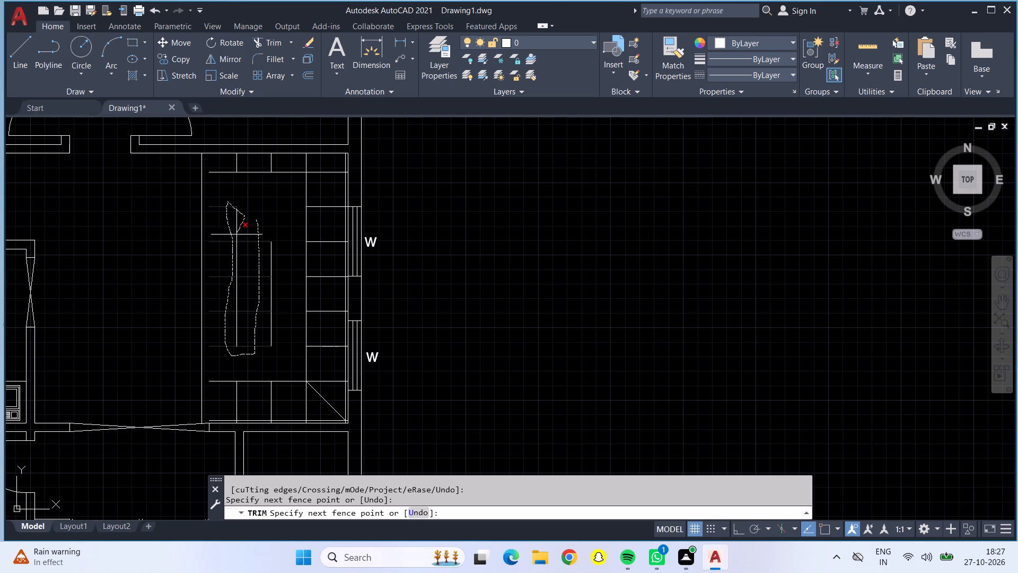
left_click_drag(236, 235, 246, 316)
left_click_drag(246, 316, 275, 317)
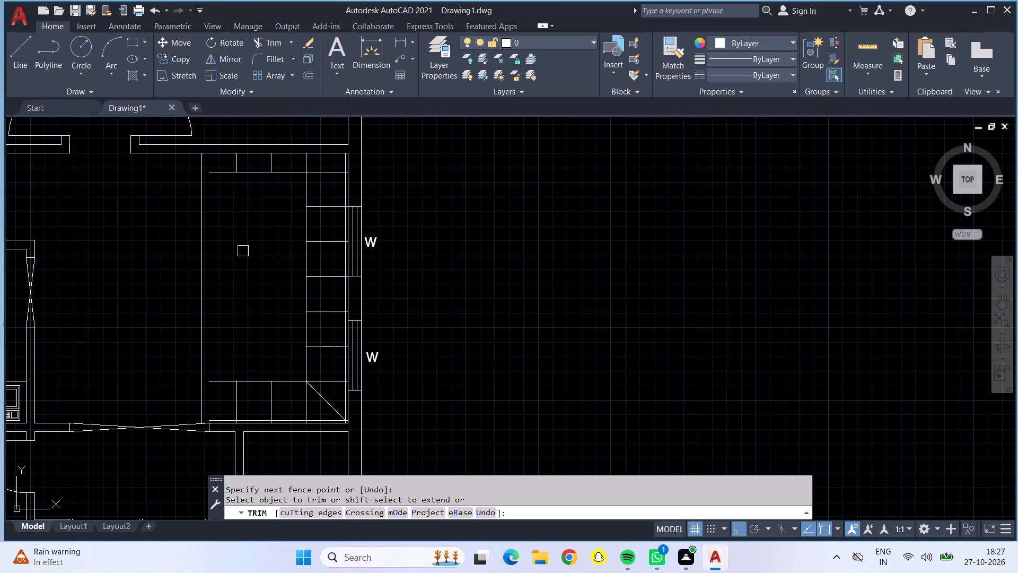
key("Escape")
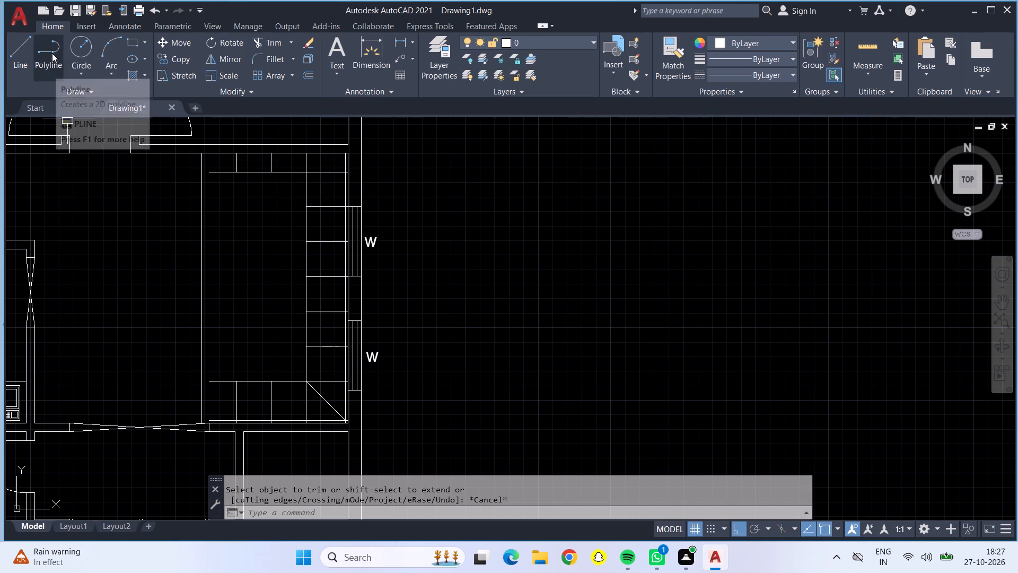
Draw short vertical lines from the west ends of the north and south strips to their walls, closing both strips.
left_click(24, 53)
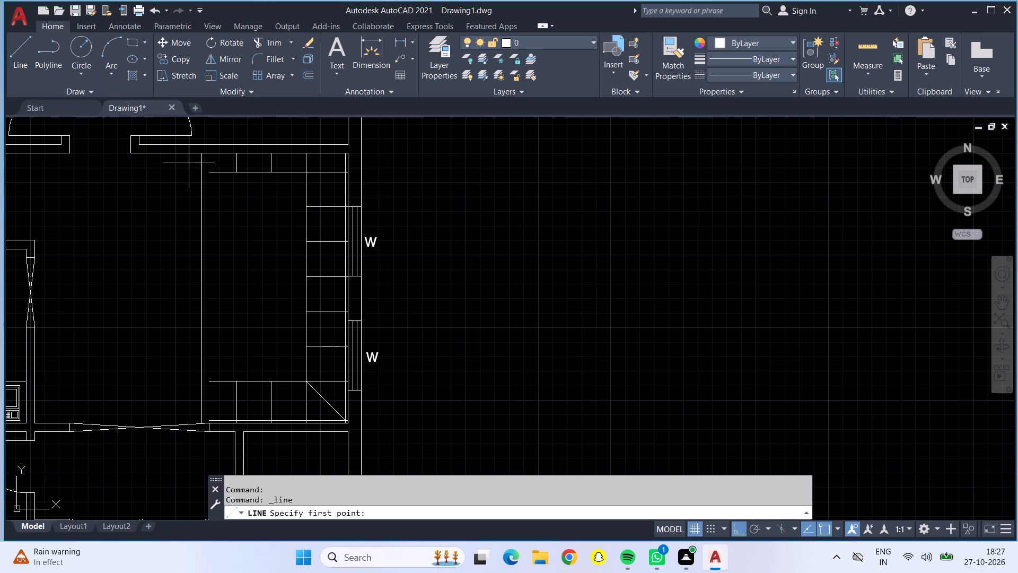
left_click(205, 173)
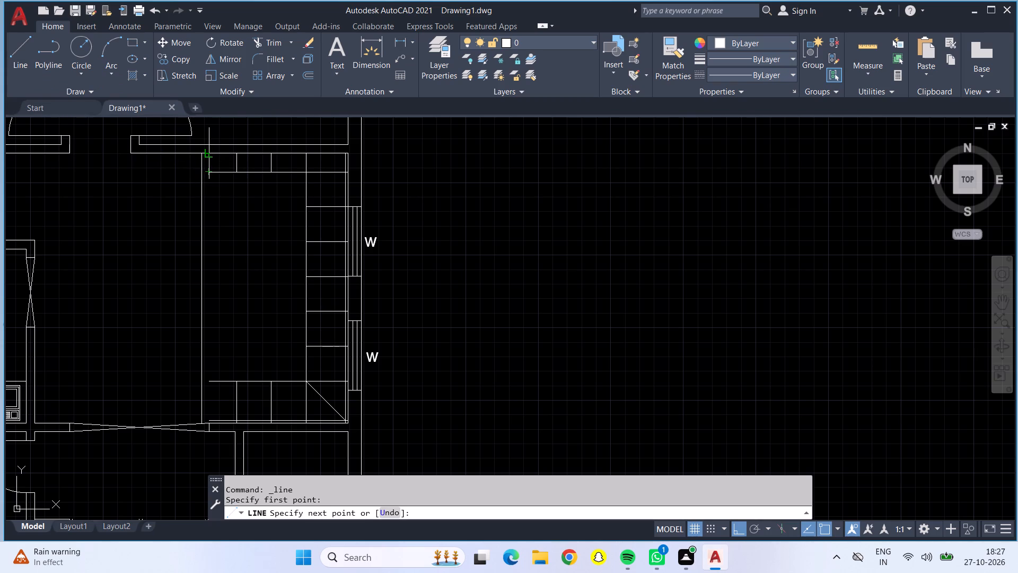
left_click(212, 153)
key("Escape")
left_click(15, 55)
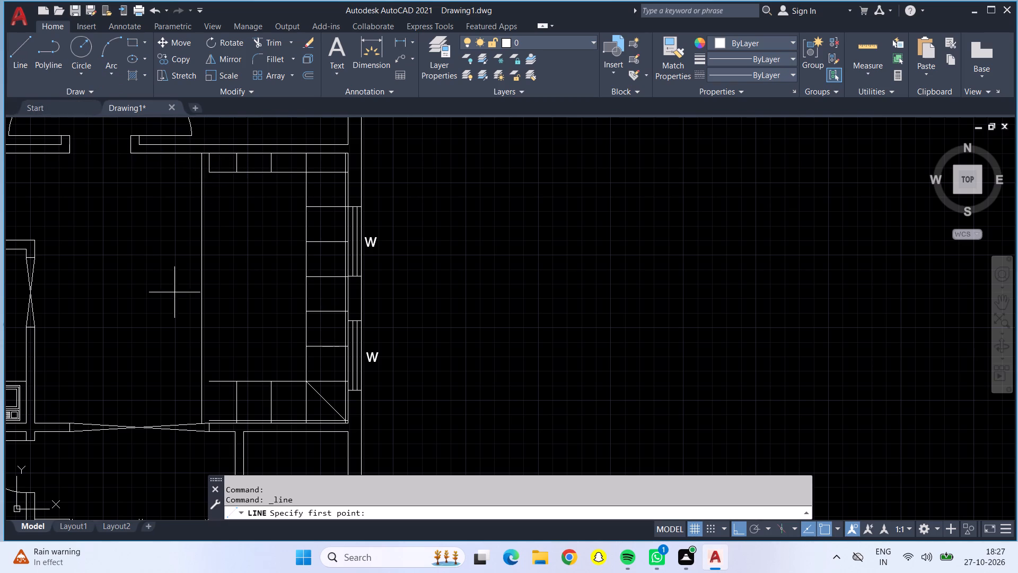
left_click(209, 380)
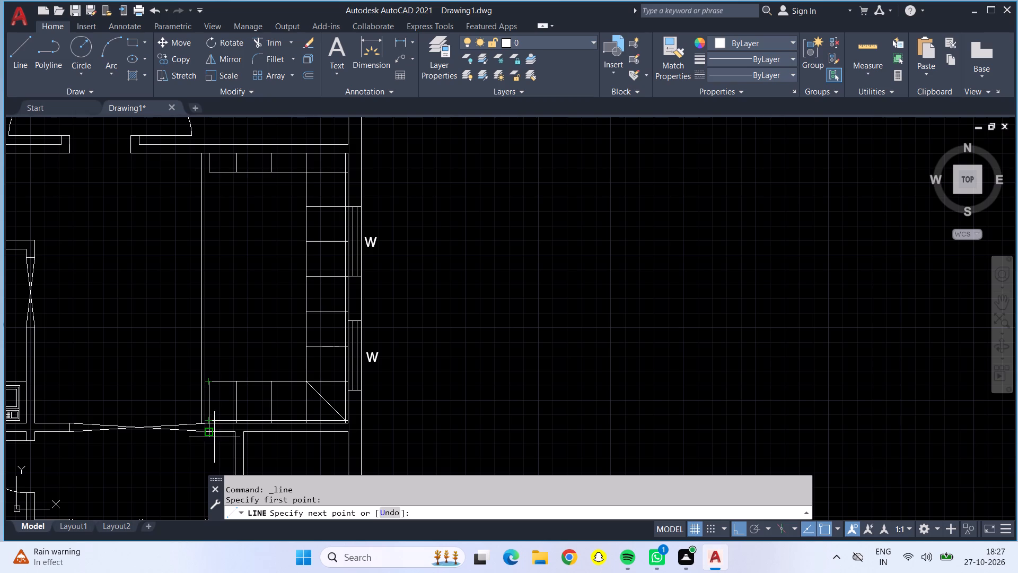
scroll(212, 424, "up", 3)
left_click(202, 421)
key("Escape")
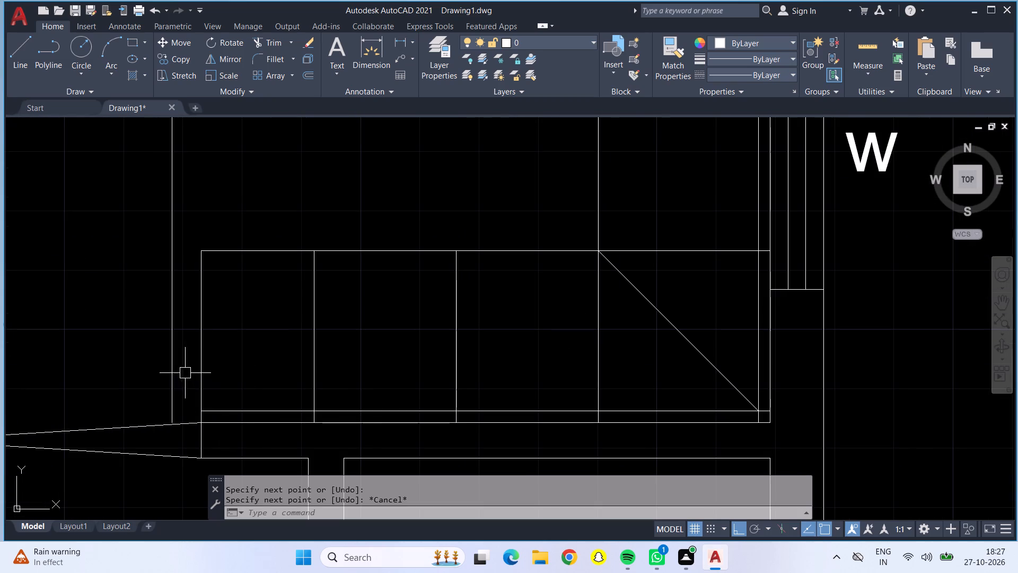
Erase the leftover full-height vertical line just west of the wall strips.
left_click(177, 369)
left_click(155, 357)
key("Delete")
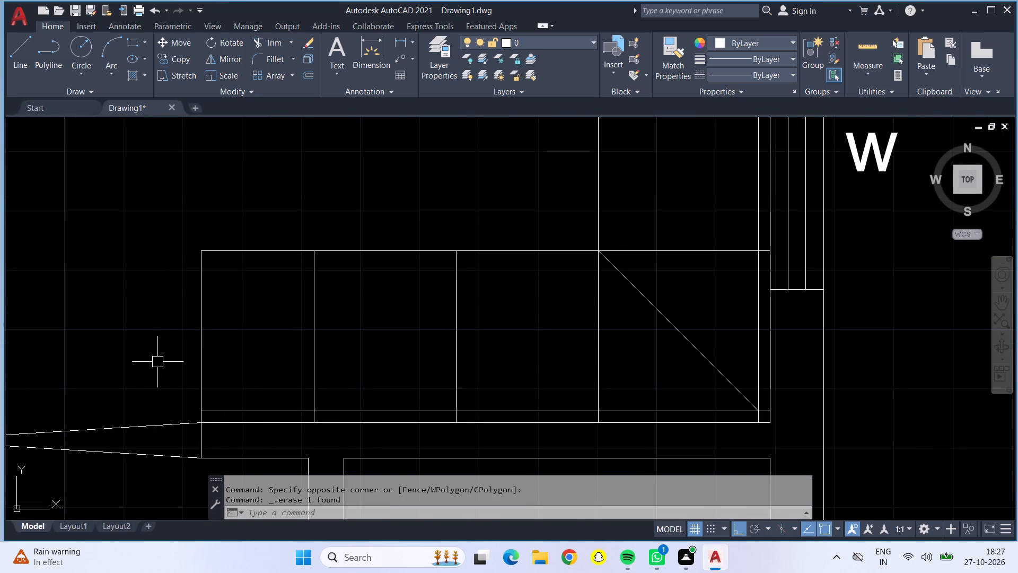
Trim away the divided strip along the large room's north wall and the northernmost cell of the east strip.
scroll(164, 360, "down", 2)
middle_click_drag(246, 248, 212, 480)
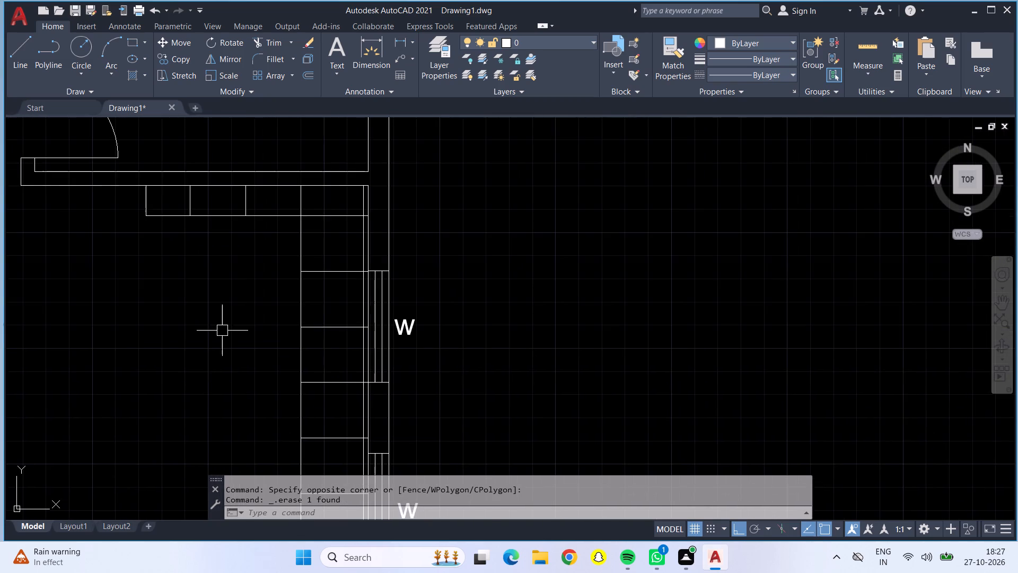
middle_click_drag(224, 325, 236, 422)
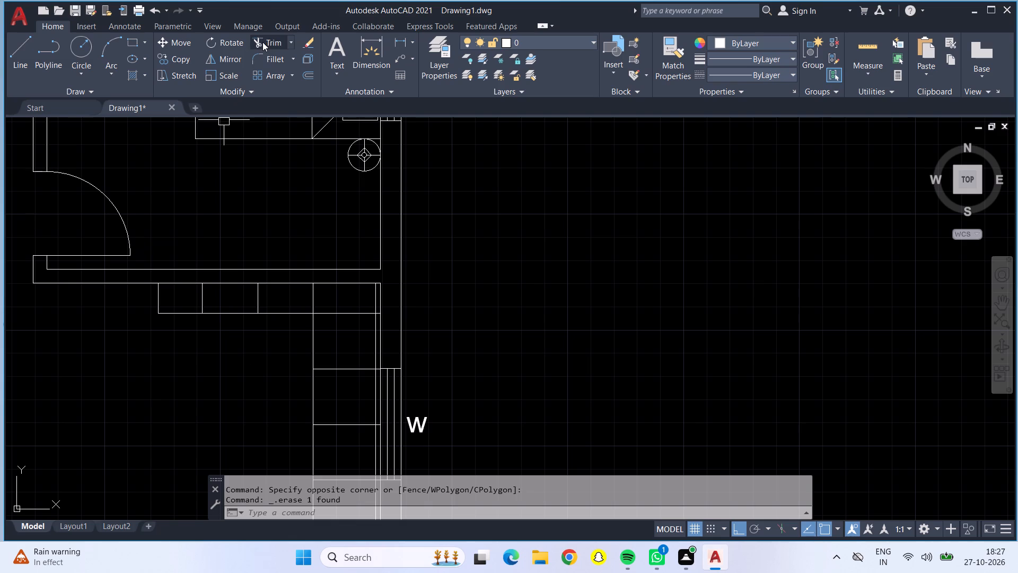
left_click(262, 42)
left_click_drag(142, 309, 205, 305)
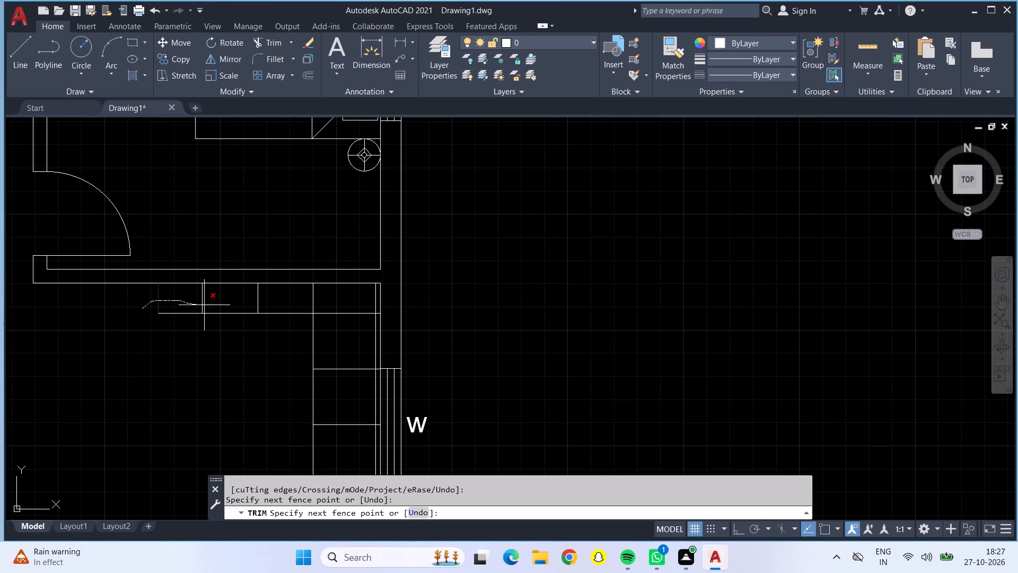
left_click_drag(205, 305, 276, 332)
scroll(240, 314, "down", 1)
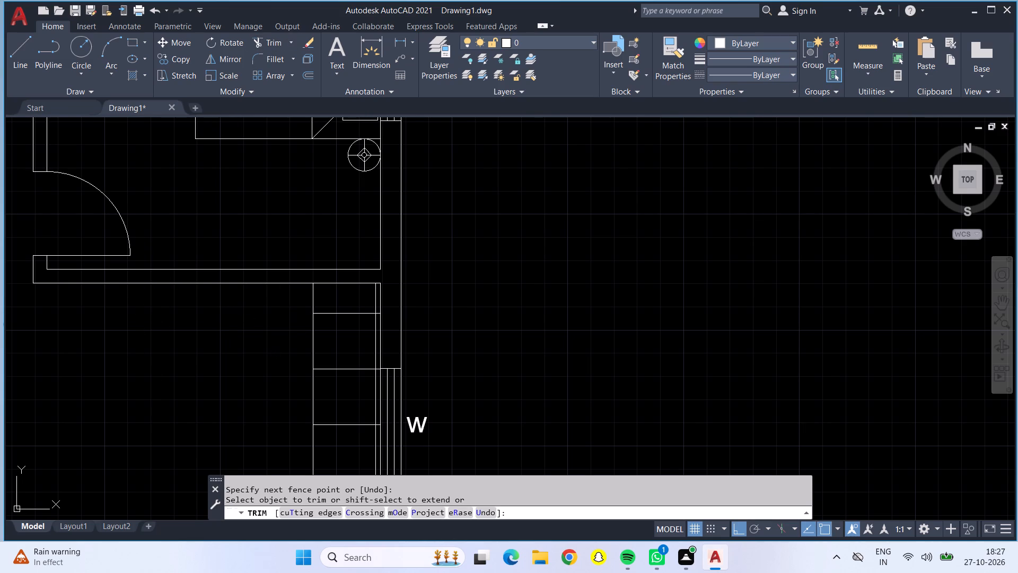
scroll(295, 307, "up", 1)
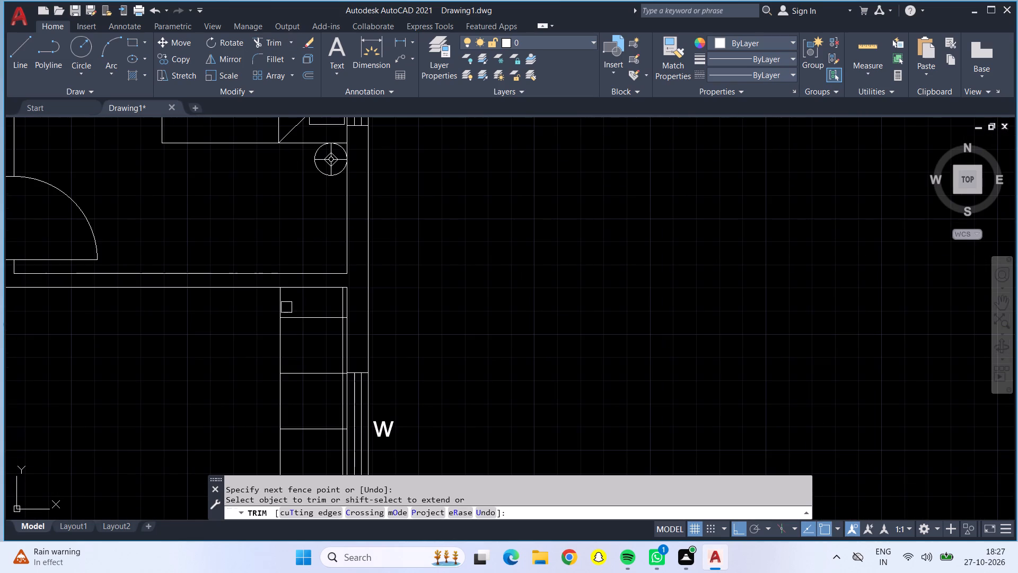
left_click(276, 302)
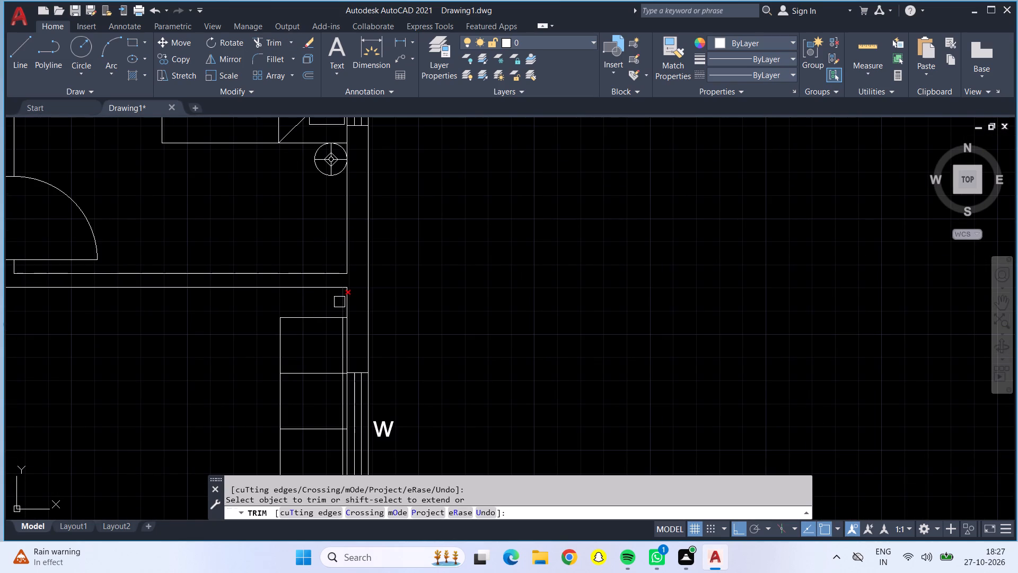
left_click(339, 302)
scroll(313, 308, "down", 1)
scroll(254, 343, "down", 1)
middle_click_drag(210, 394, 222, 336)
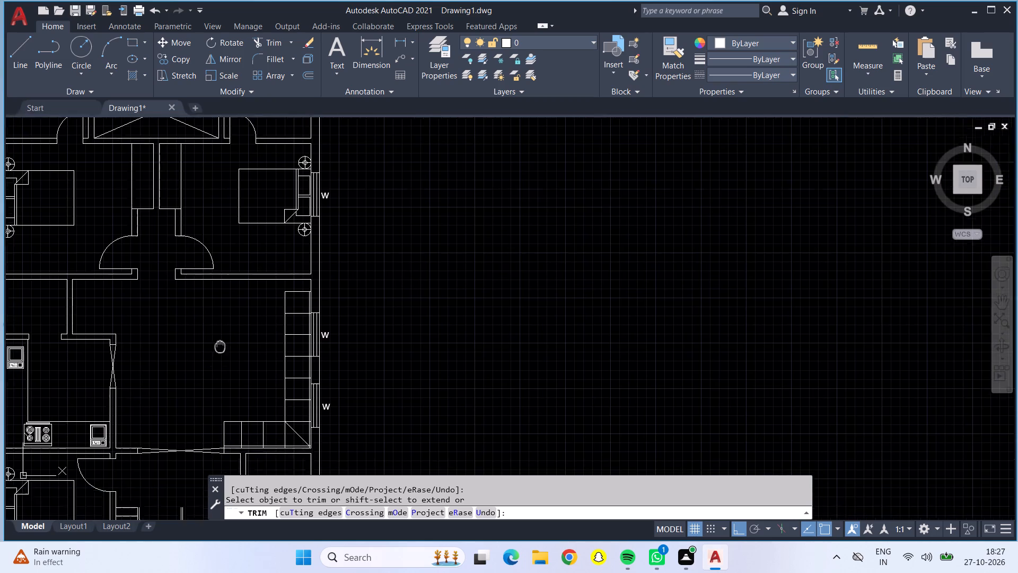
middle_click_drag(222, 336, 226, 294)
key("Escape")
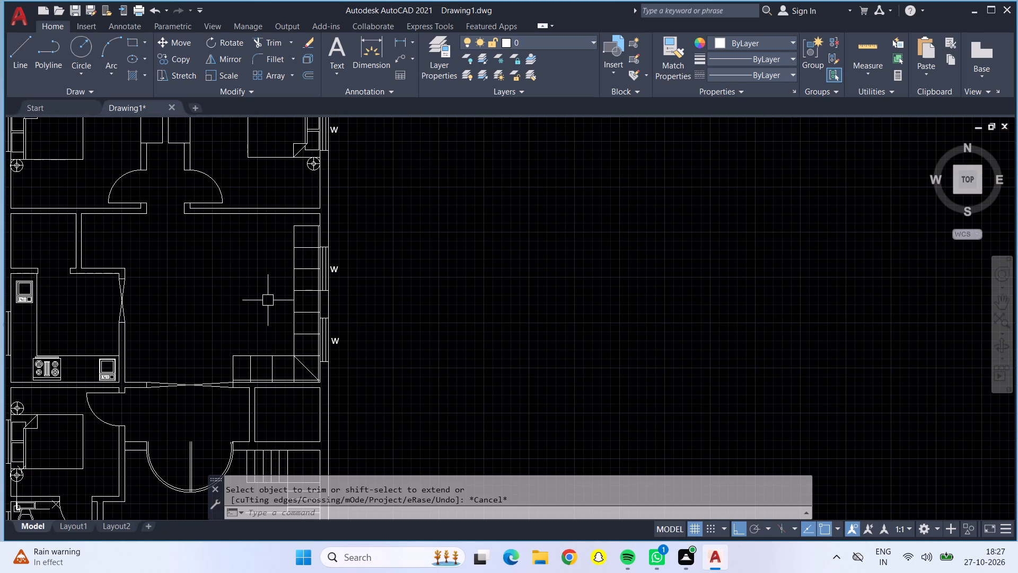
Copy the wood-grain table from the first plan's east living dining room into the second plan's large room.
middle_click_drag(256, 285, 329, 326)
scroll(252, 349, "down", 1)
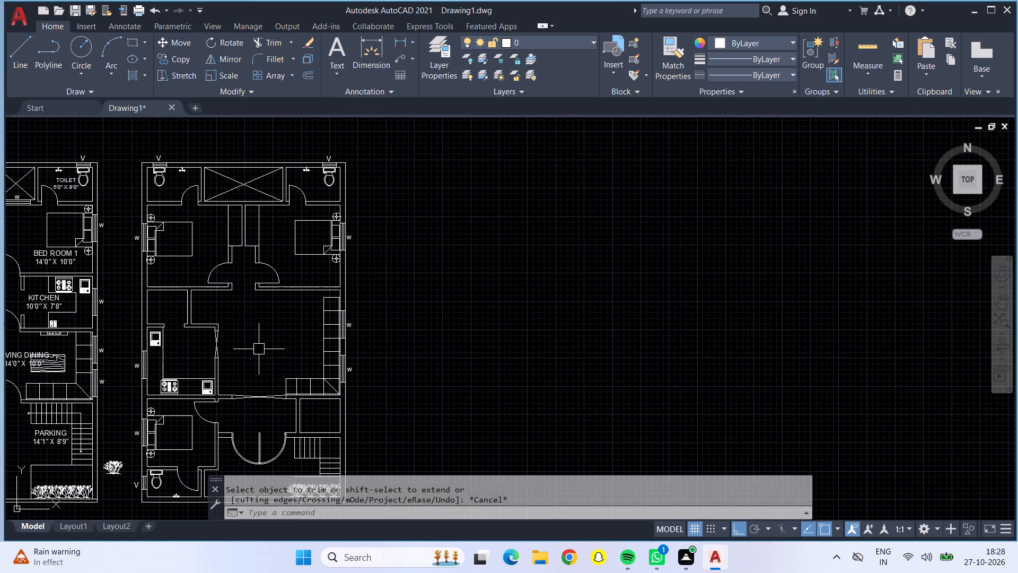
left_click(54, 369)
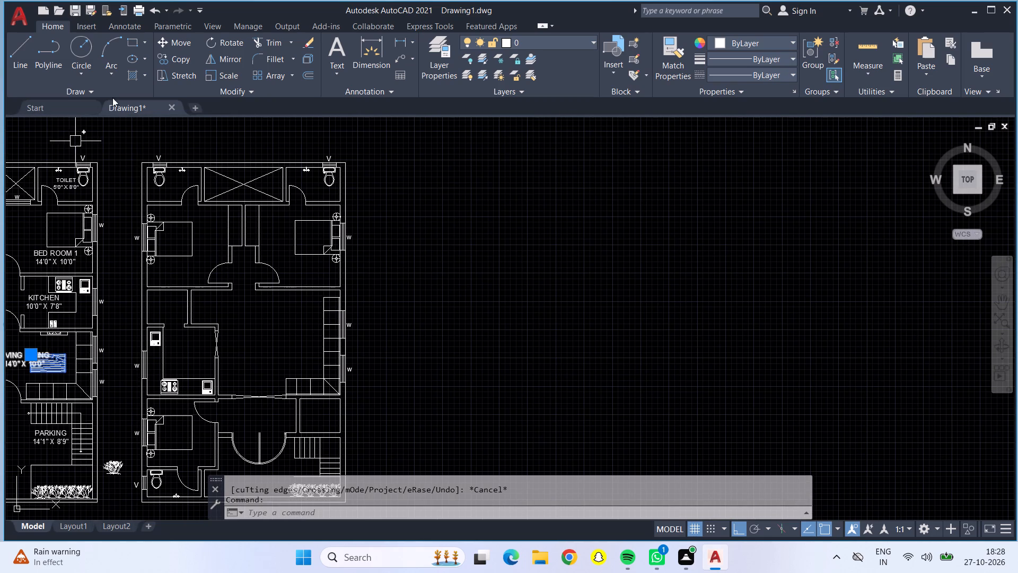
left_click(178, 57)
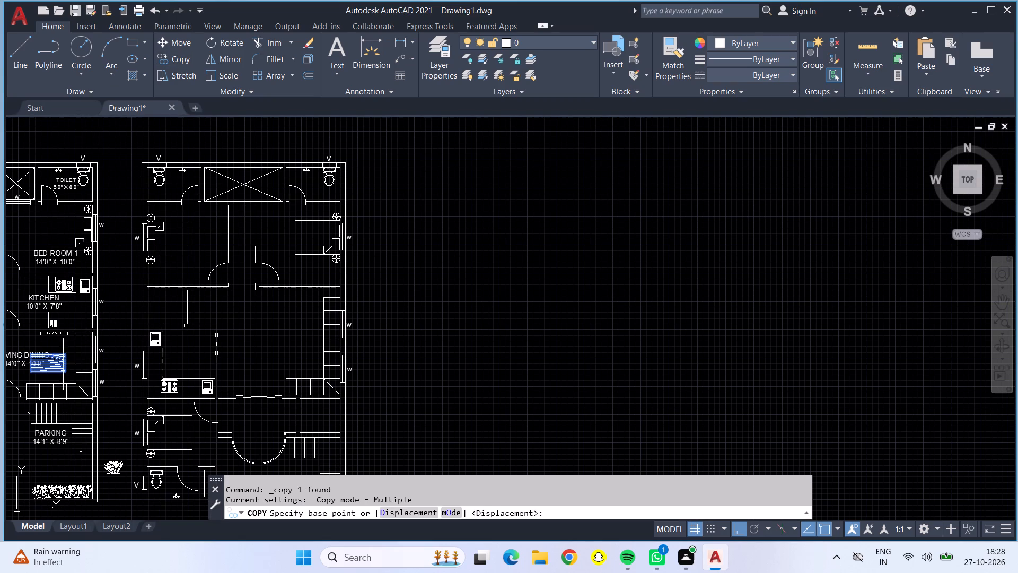
left_click(54, 372)
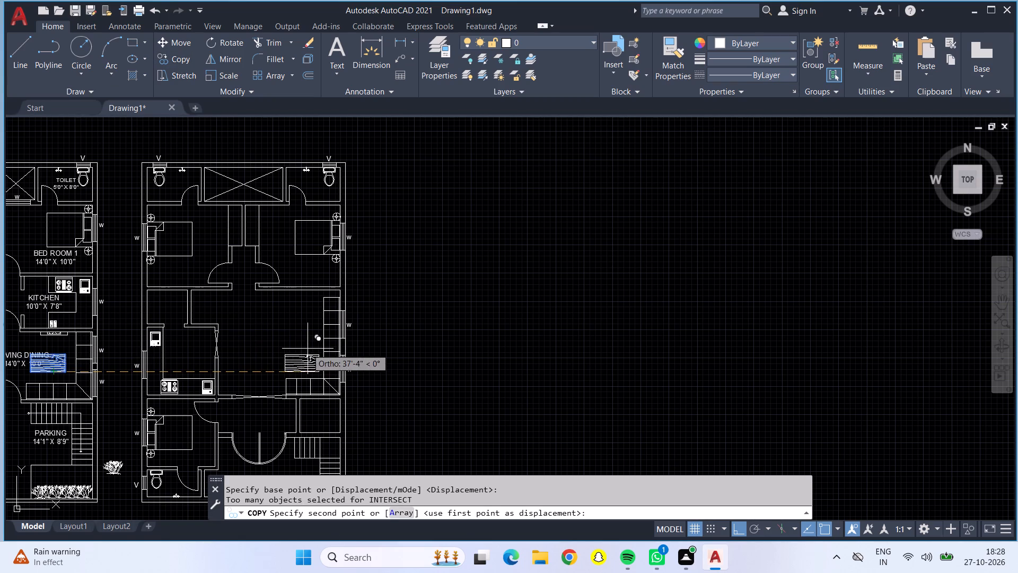
scroll(308, 349, "up", 2)
left_click(295, 327)
key("Escape")
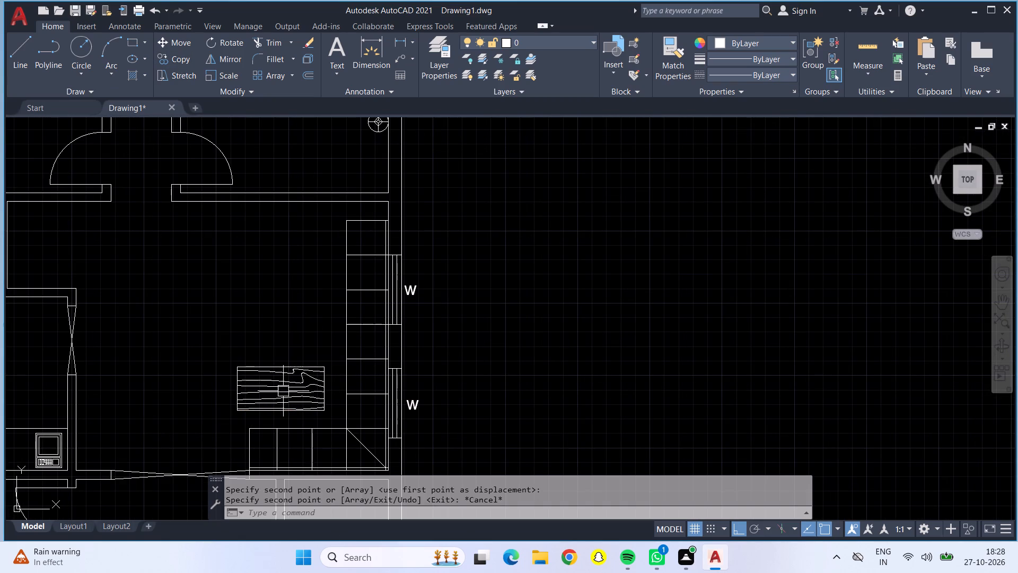
Rotate the copied table 90° about its northeast corner.
left_click(282, 393)
left_click(222, 39)
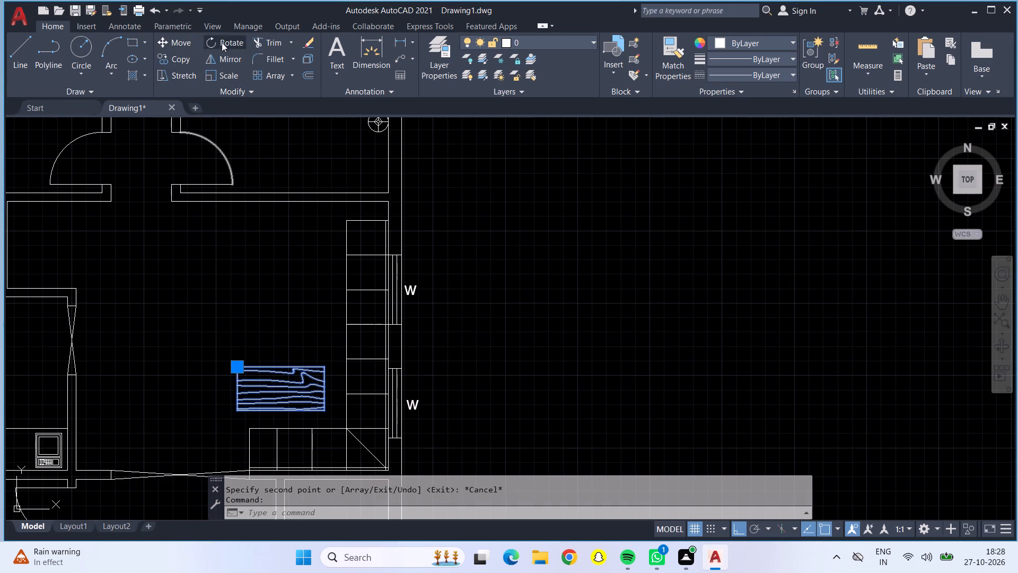
left_click(322, 368)
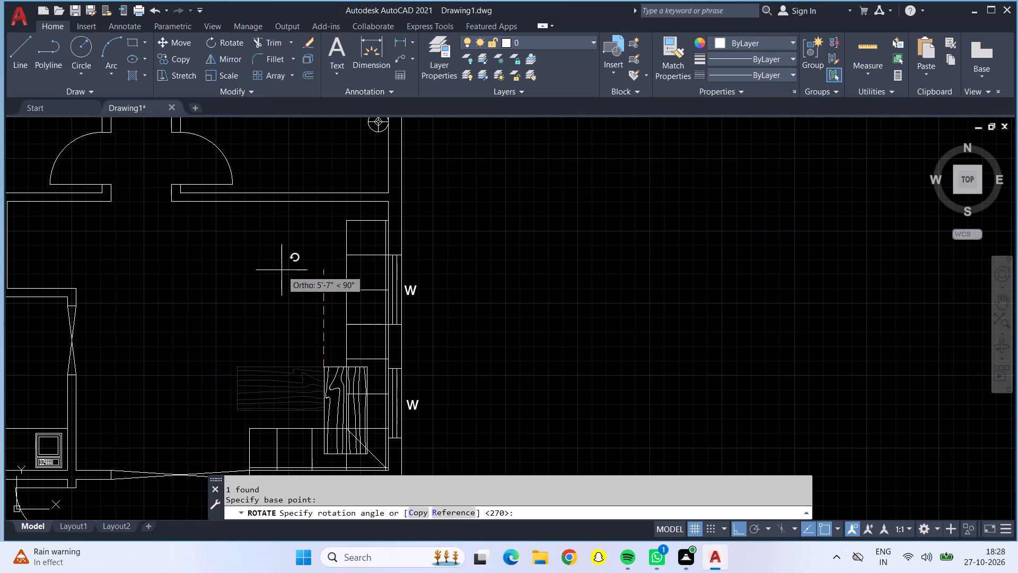
left_click(282, 270)
Move the rotated table about 3'-5" west, and north until it is clear of the south strip.
left_click(341, 427)
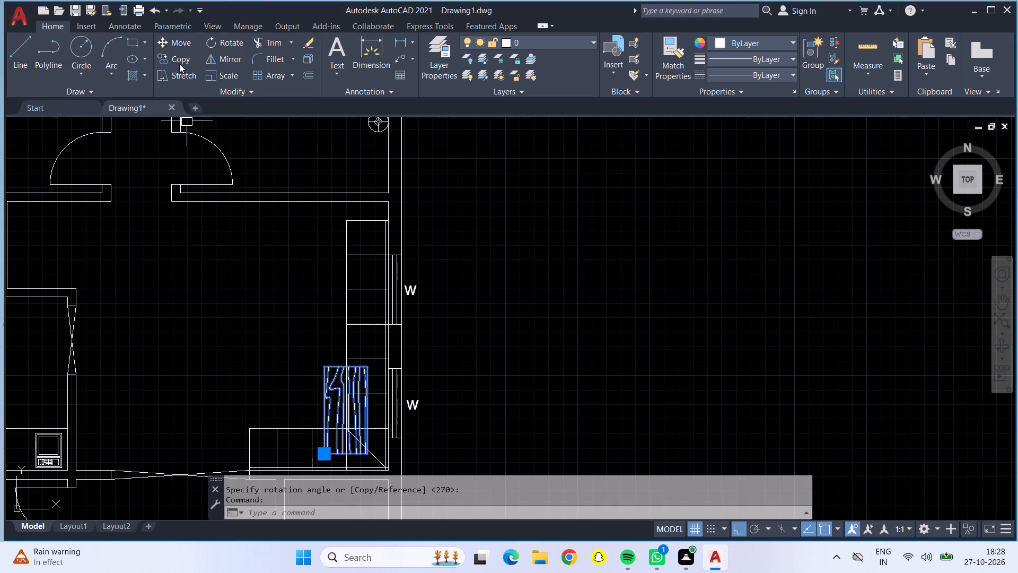
left_click(177, 47)
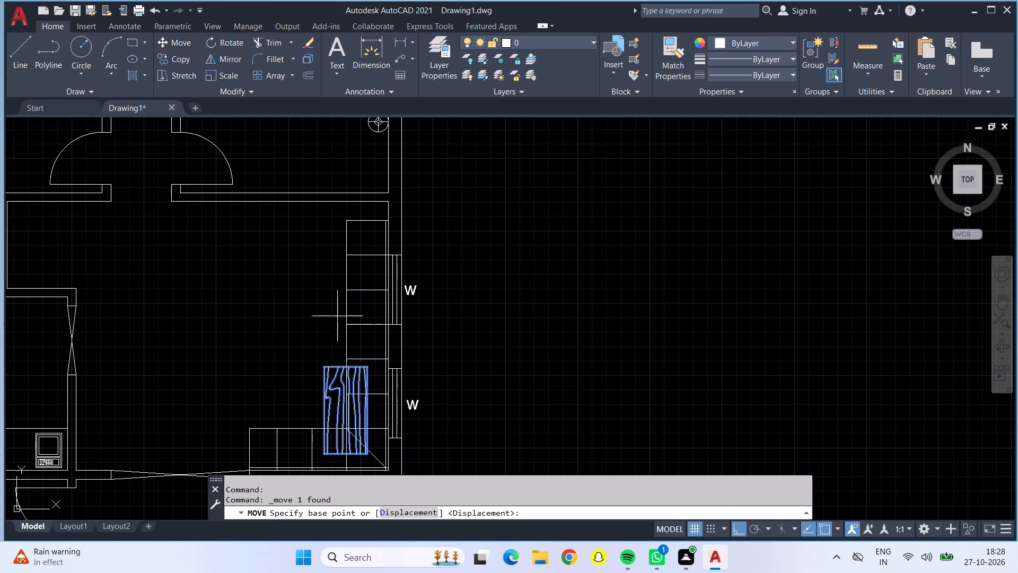
left_click_drag(343, 392, 306, 380)
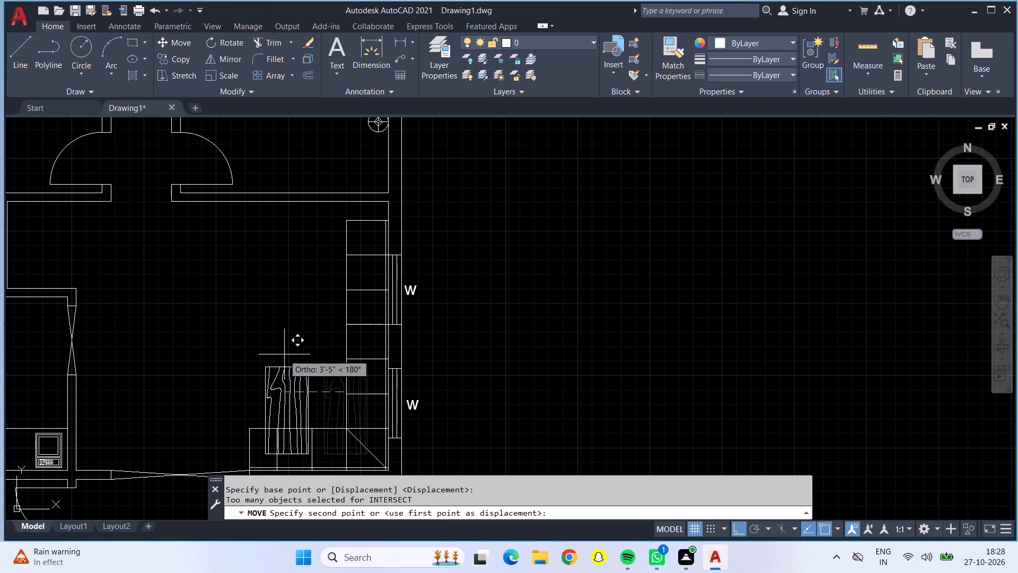
left_click(284, 354)
left_click(286, 382)
left_click(170, 41)
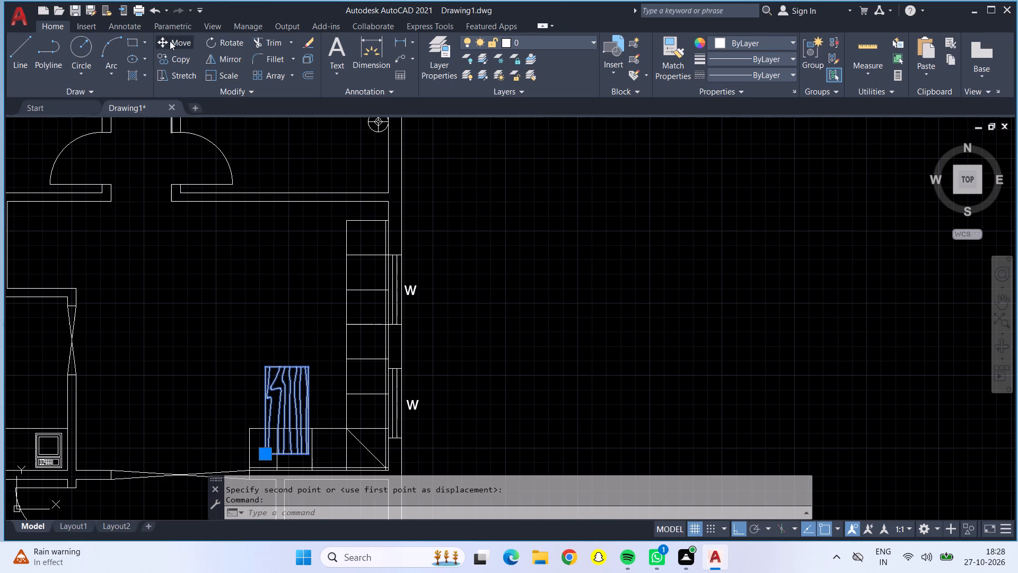
left_click_drag(289, 366, 287, 361)
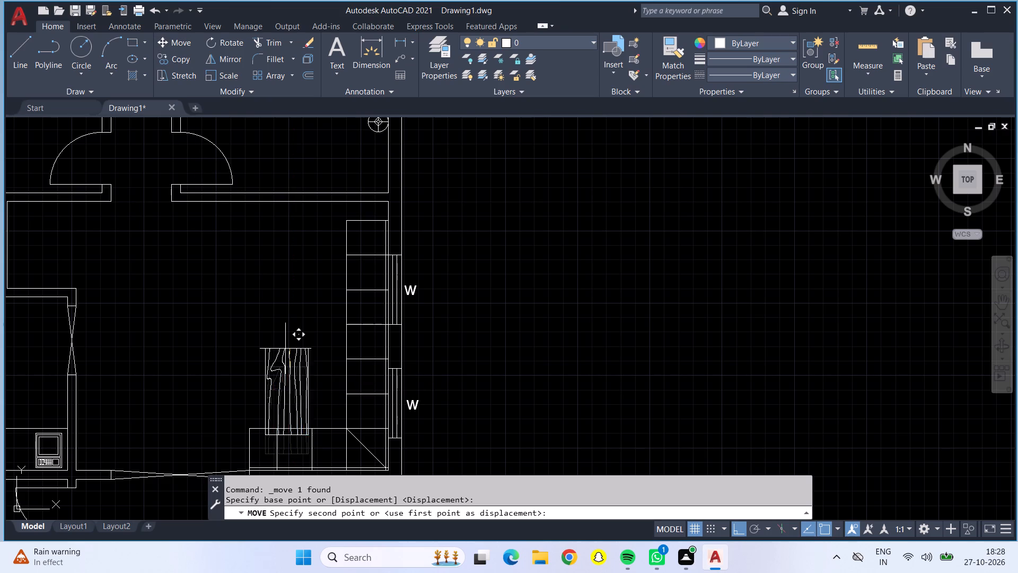
left_click(288, 327)
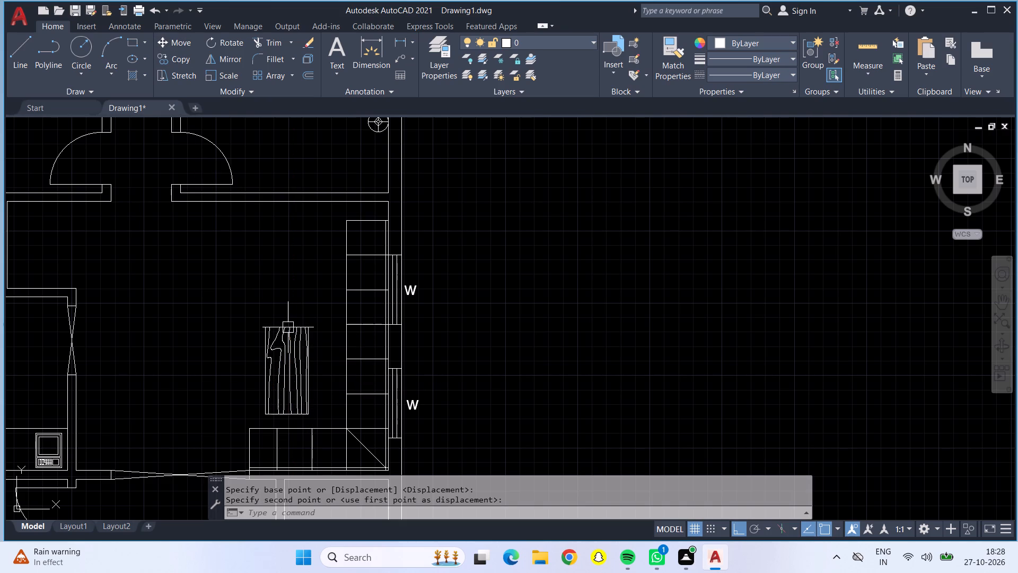
Copy the rotated table directly north, leaving a small gap between the two tables beside the east strip.
left_click(287, 350)
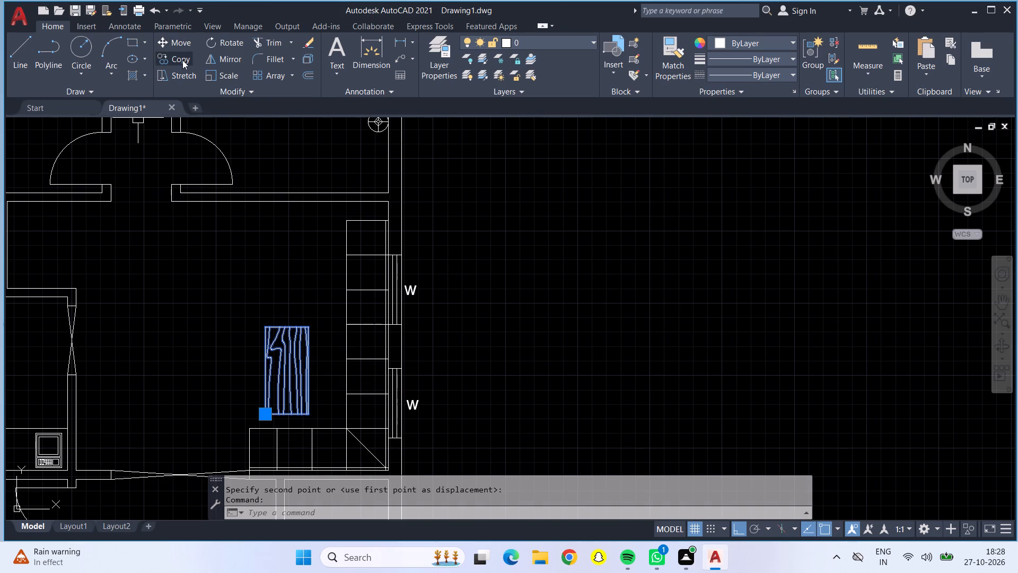
left_click(182, 60)
left_click_drag(286, 342, 284, 336)
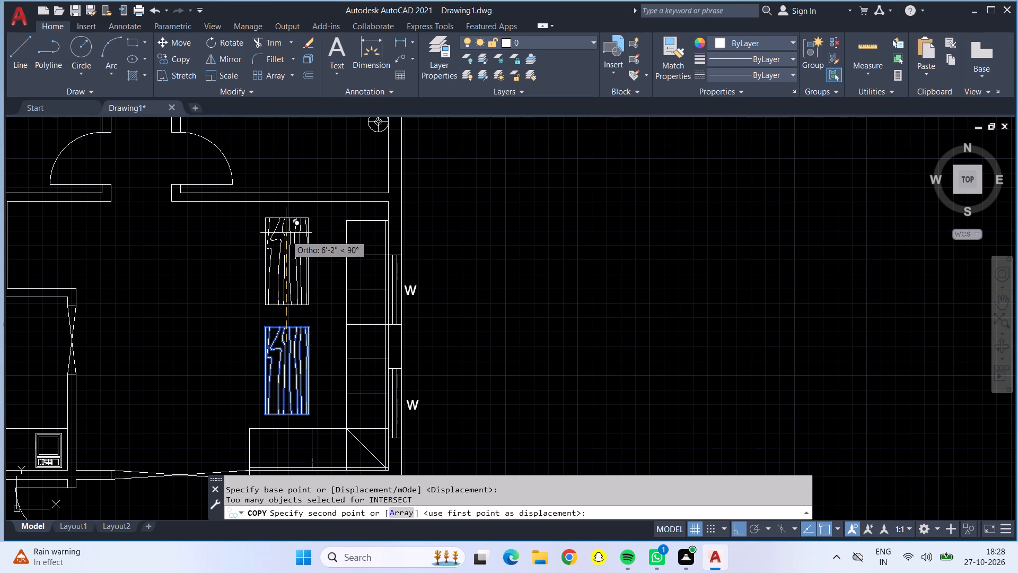
left_click(287, 241)
key("Escape")
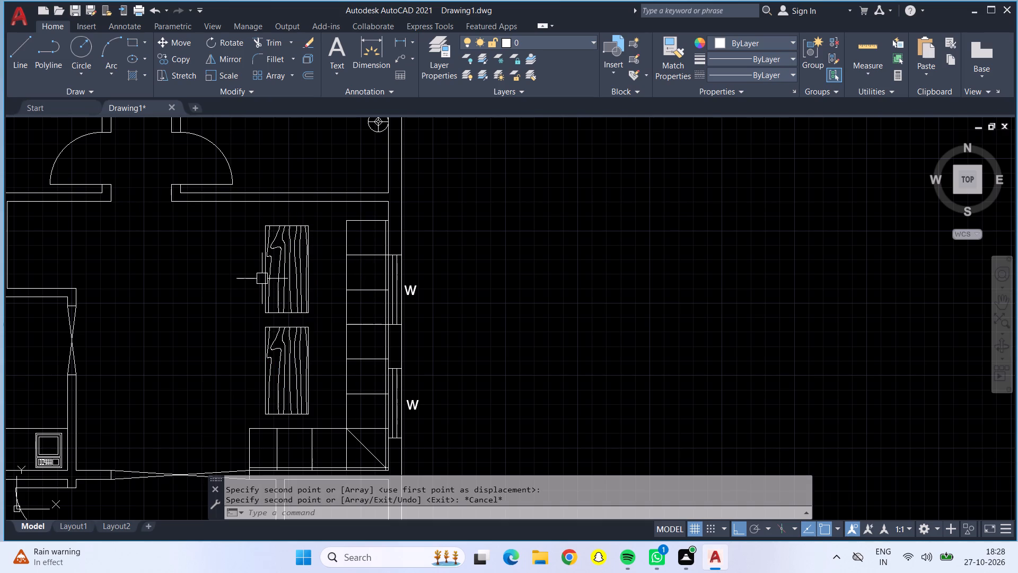
Quick-measure the second plan's spaces, from the wardrobes between the north bedrooms through the kitchen and large room to the southwest bedroom.
scroll(262, 279, "down", 2)
middle_click_drag(235, 291, 345, 301)
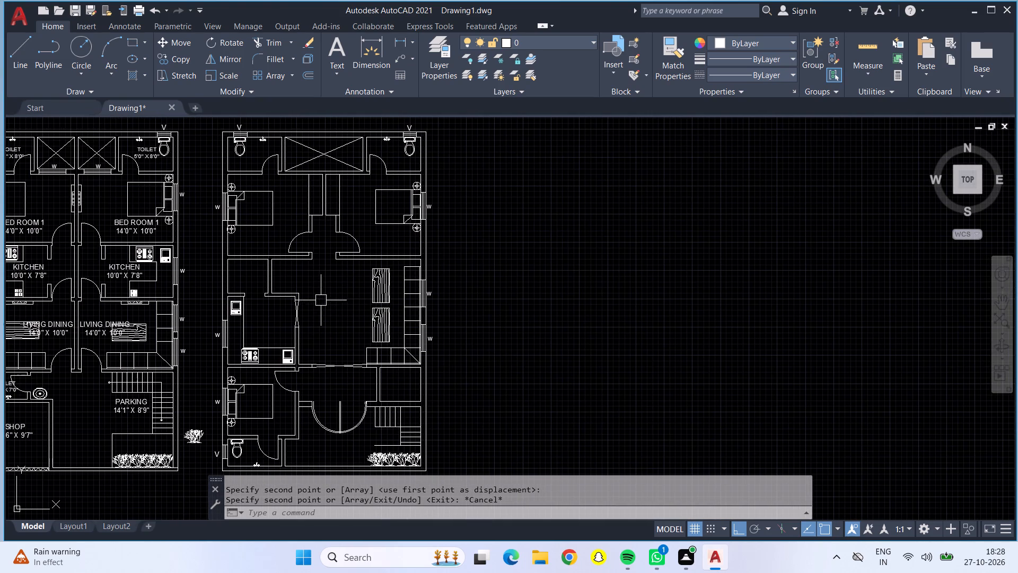
middle_click_drag(320, 300, 366, 348)
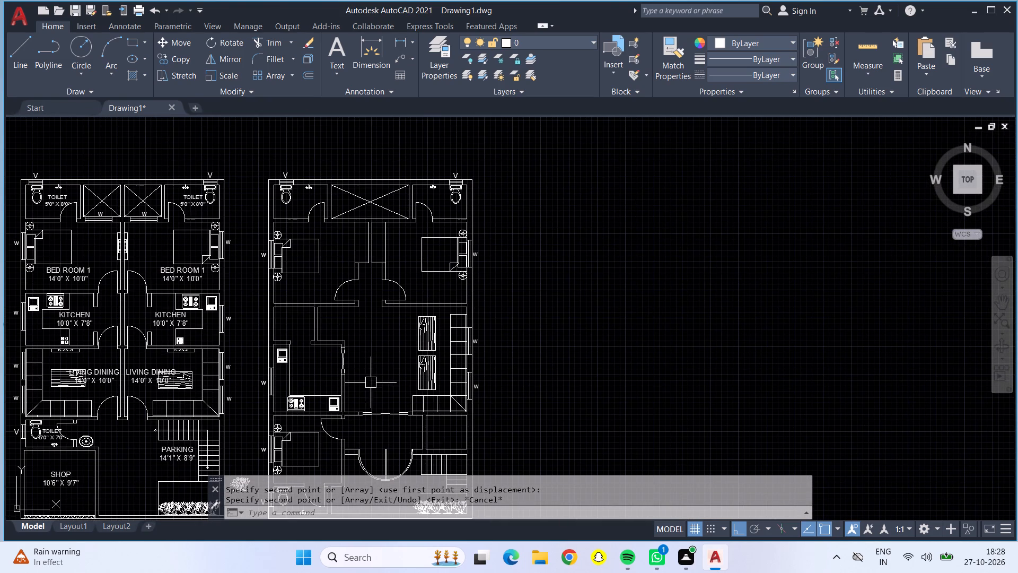
middle_click_drag(385, 361, 390, 311)
scroll(390, 314, "down", 1)
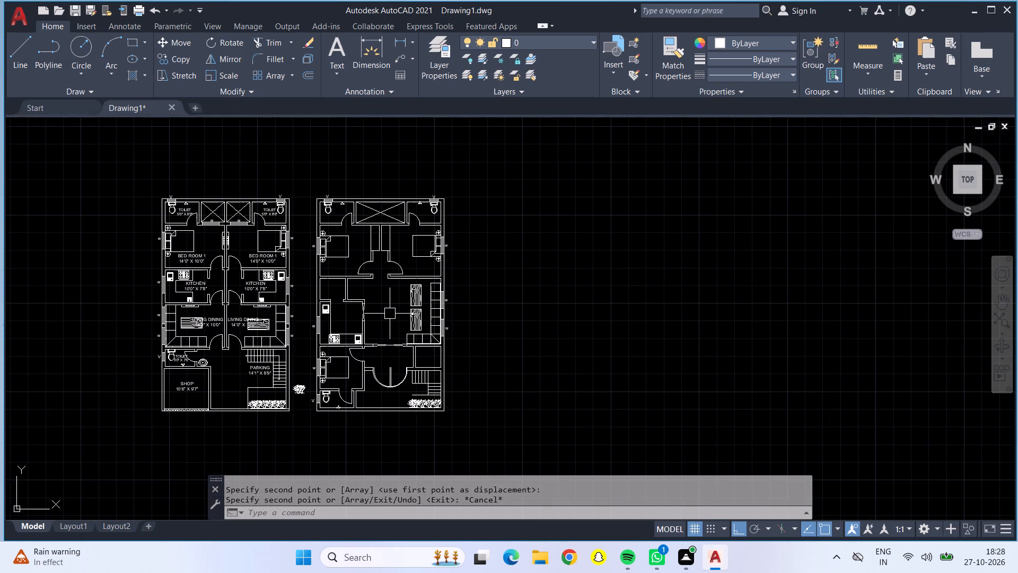
middle_click_drag(390, 314, 334, 314)
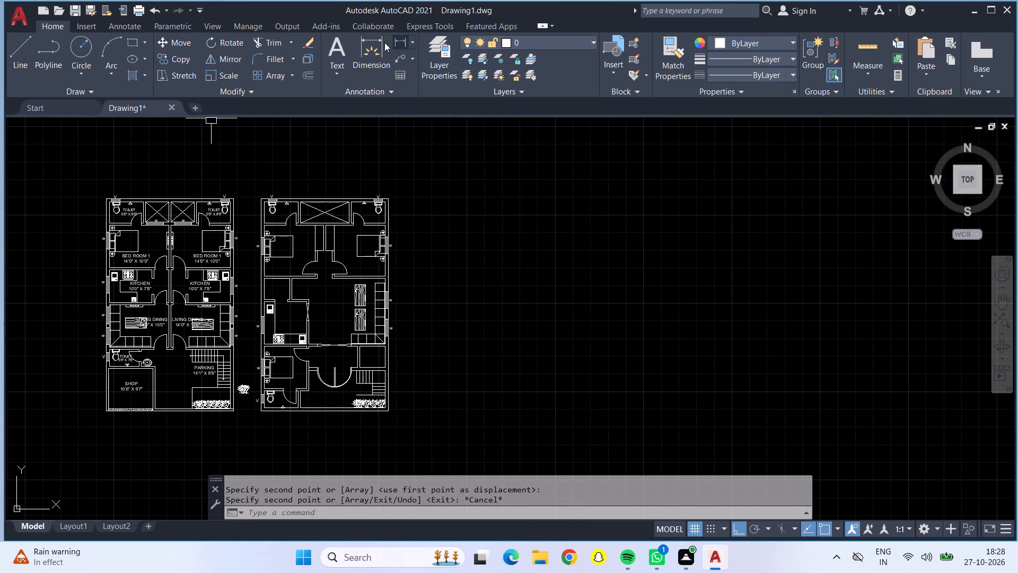
scroll(221, 205, "up", 2)
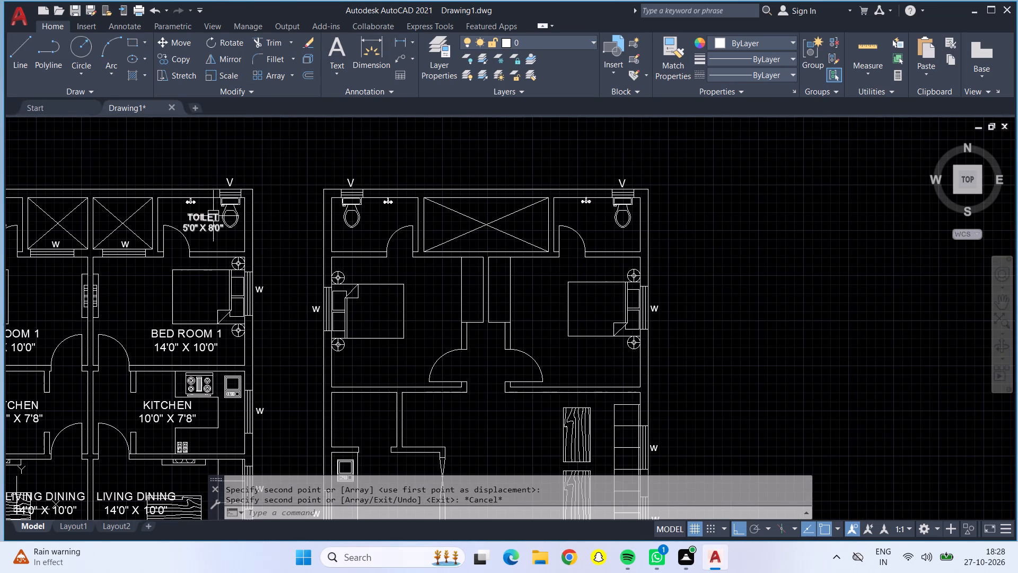
left_click_drag(878, 34, 870, 45)
left_click(860, 48)
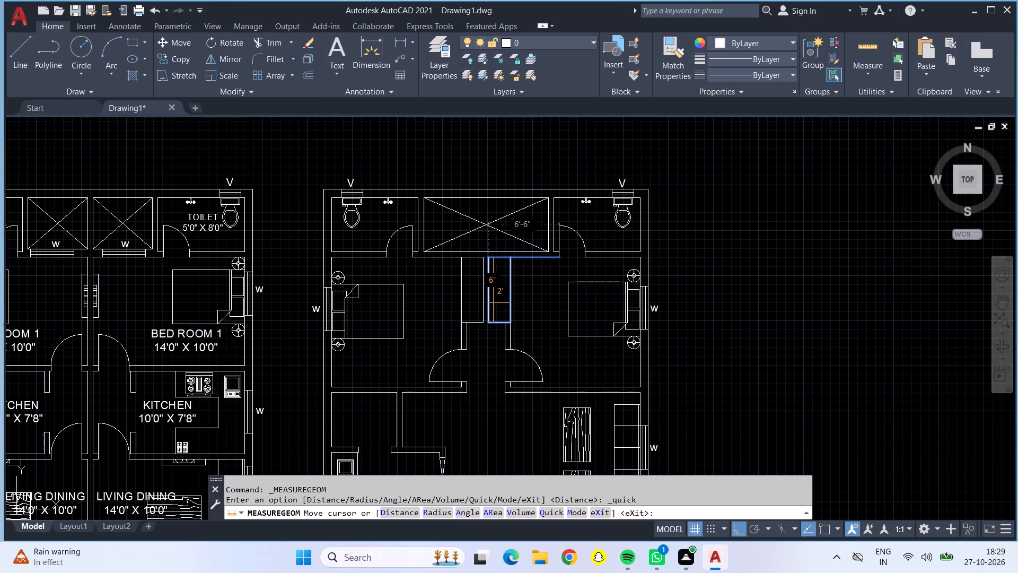
middle_click_drag(492, 388, 478, 224)
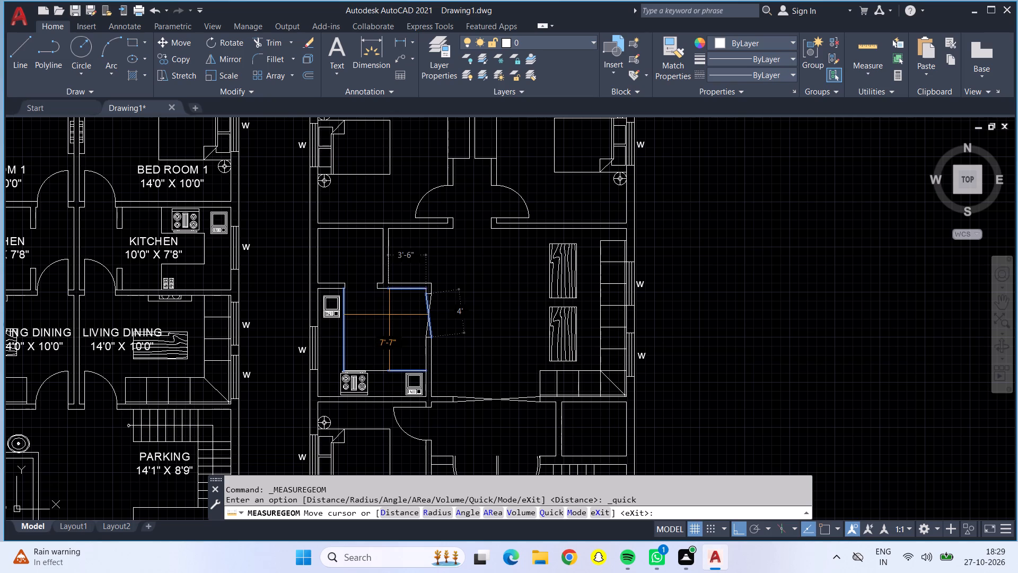
middle_click_drag(358, 257, 378, 208)
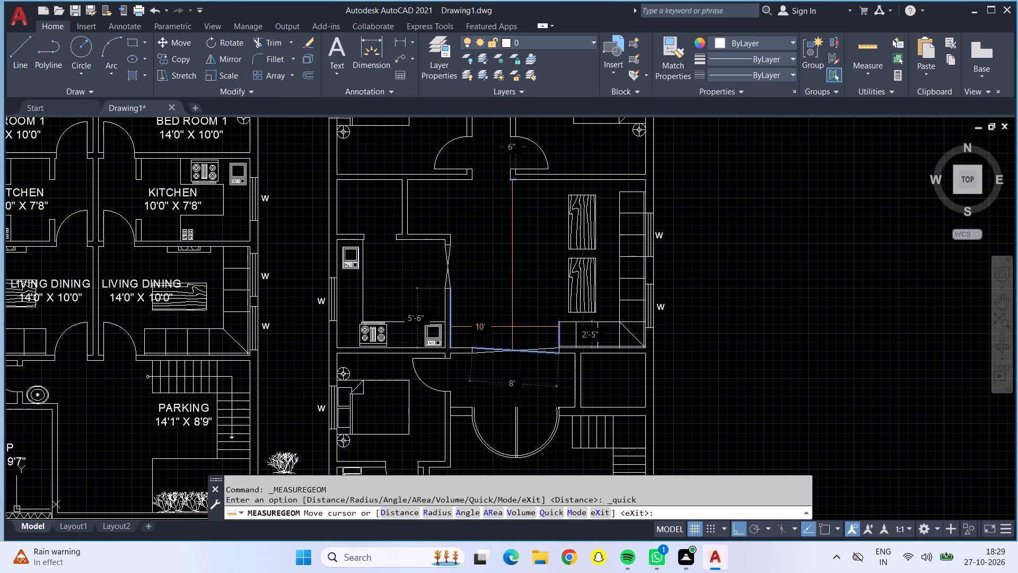
middle_click_drag(425, 372, 419, 284)
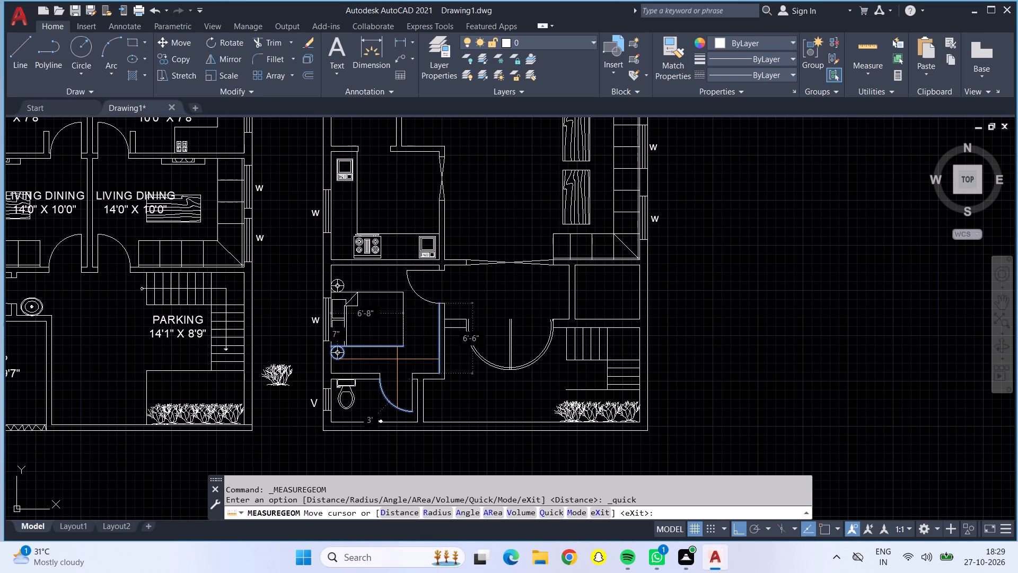
key("grave")
key("grave")
key("Escape")
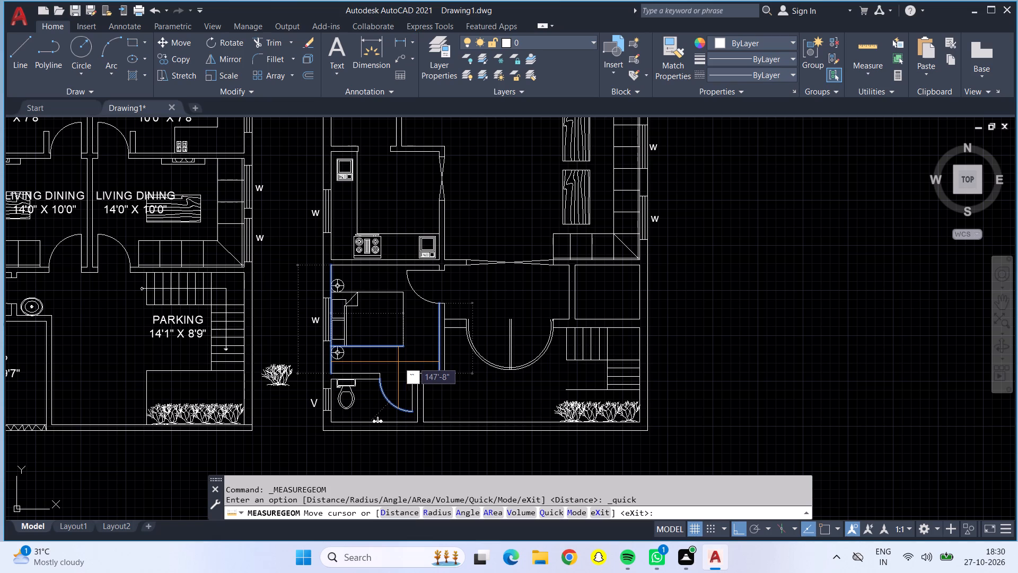
key("Escape")
middle_click_drag(452, 389, 416, 488)
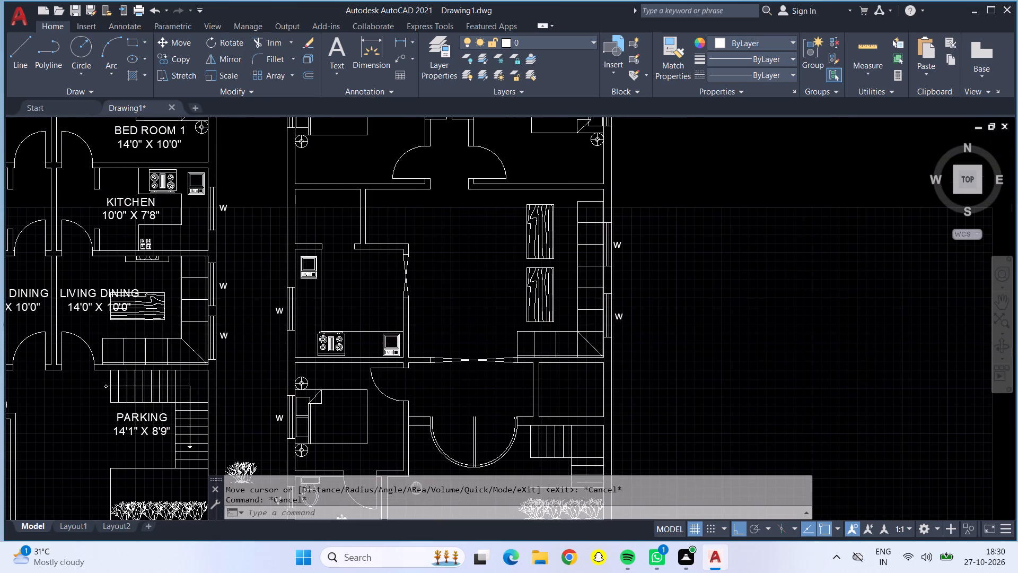
Copy the first plan's TOILET 5'0" X 8'0" label into both north toilets of the second plan.
scroll(428, 305, "down", 1)
middle_click_drag(440, 290, 399, 409)
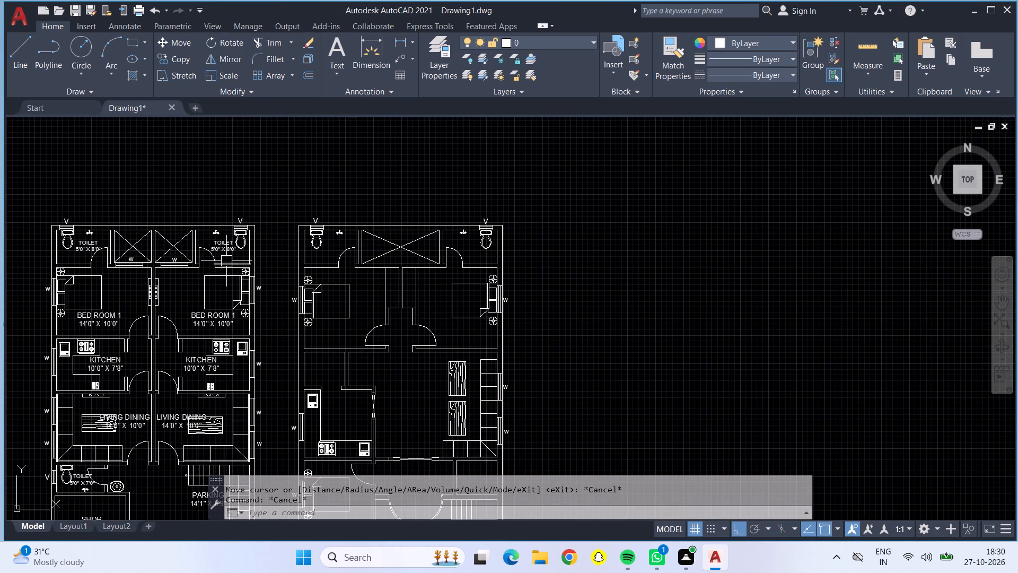
scroll(202, 228, "up", 2)
left_click(266, 279)
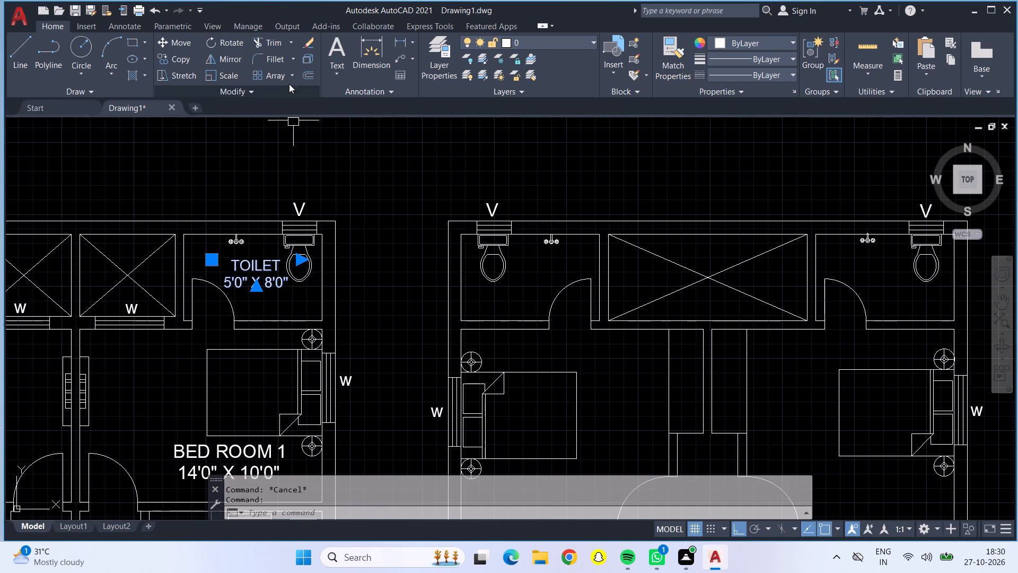
left_click(174, 56)
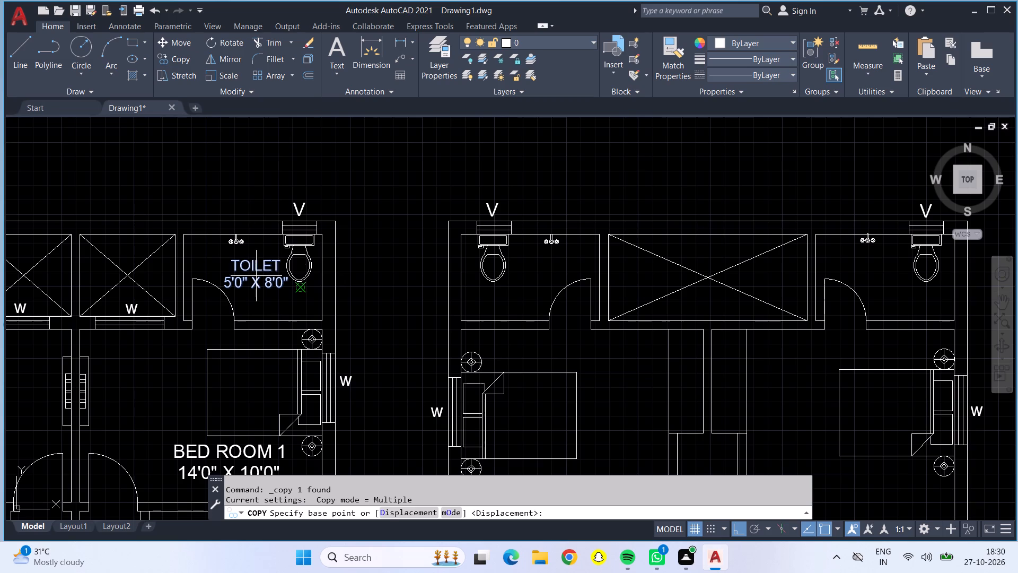
left_click(256, 276)
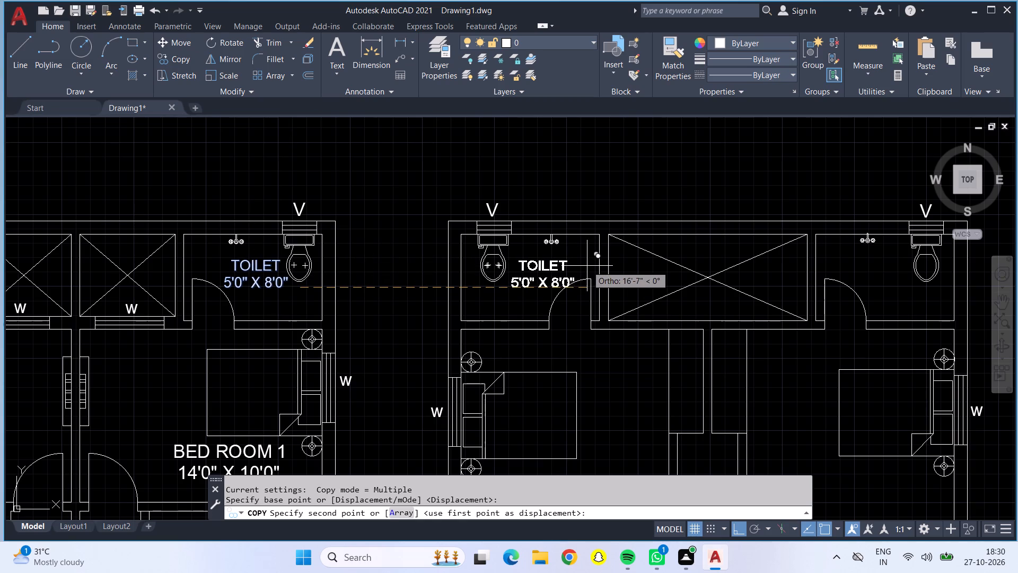
left_click(587, 266)
middle_click_drag(802, 254, 506, 268)
scroll(618, 283, "up", 1)
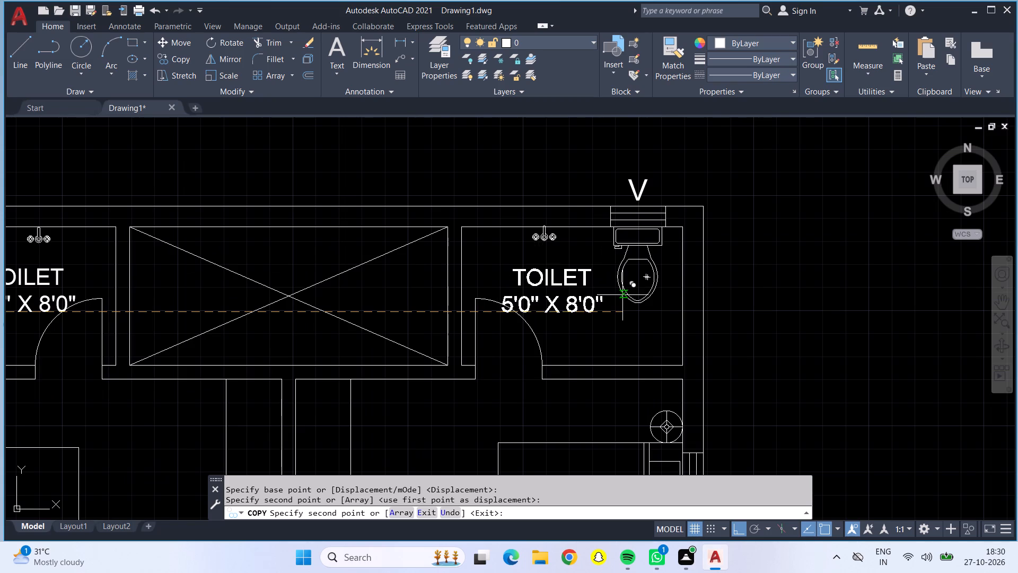
left_click(629, 292)
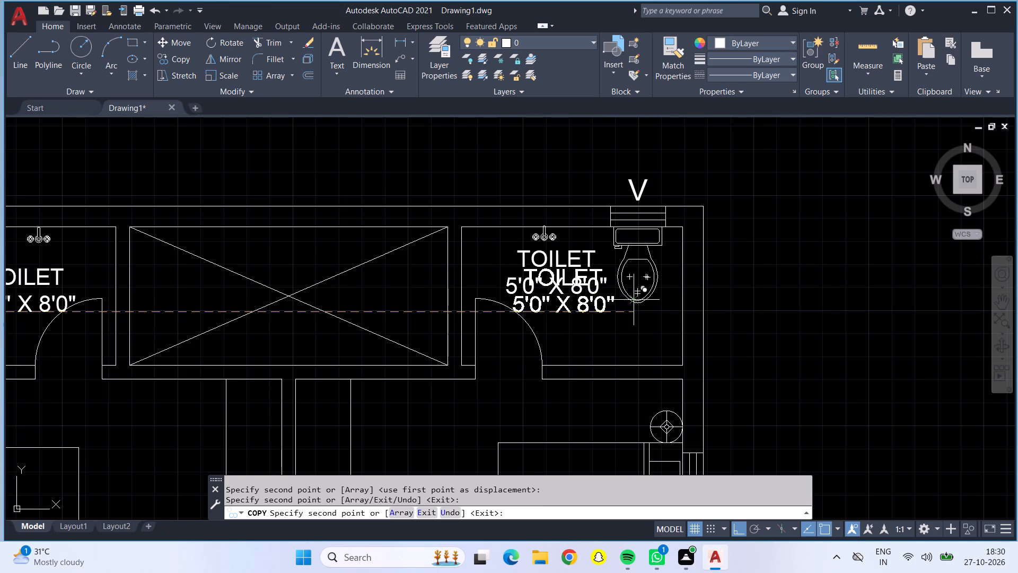
scroll(622, 331, "down", 1)
key("Escape")
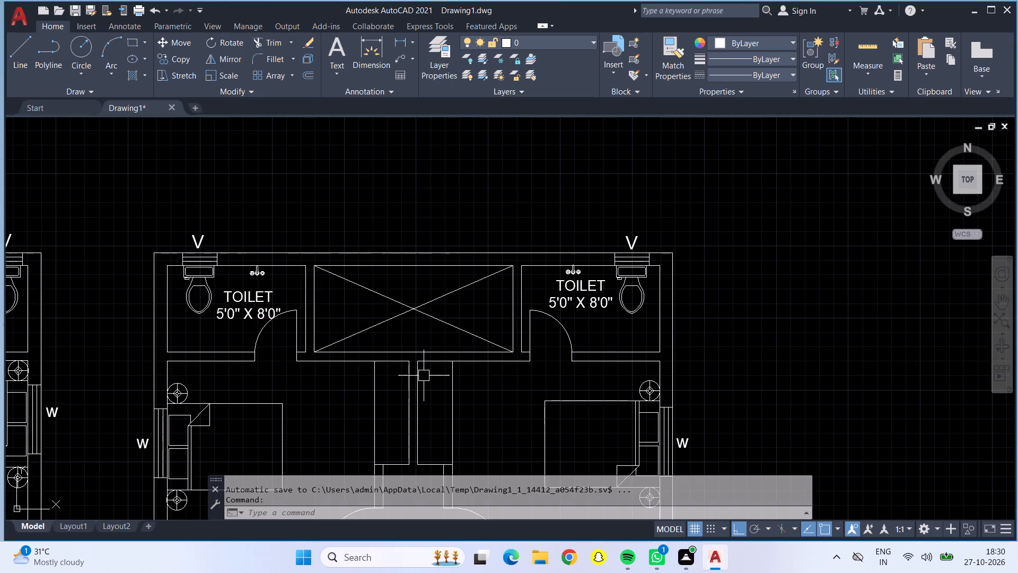
Copy the BED ROOM 1 14'0" X 10'0" label into both north bedrooms of the second plan, below the beds, with Ortho off.
scroll(384, 366, "down", 1)
middle_click_drag(344, 388, 385, 271)
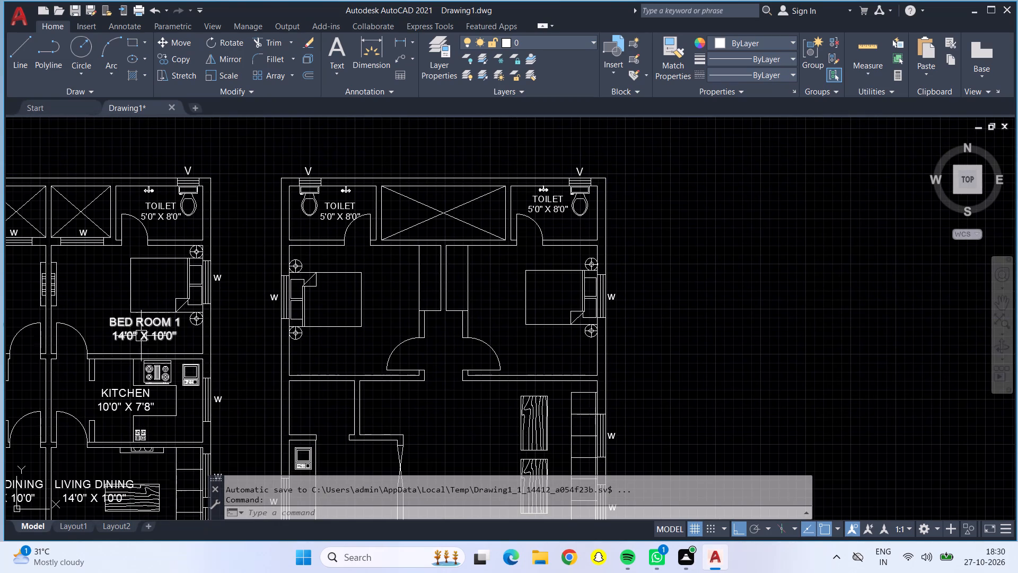
left_click(139, 336)
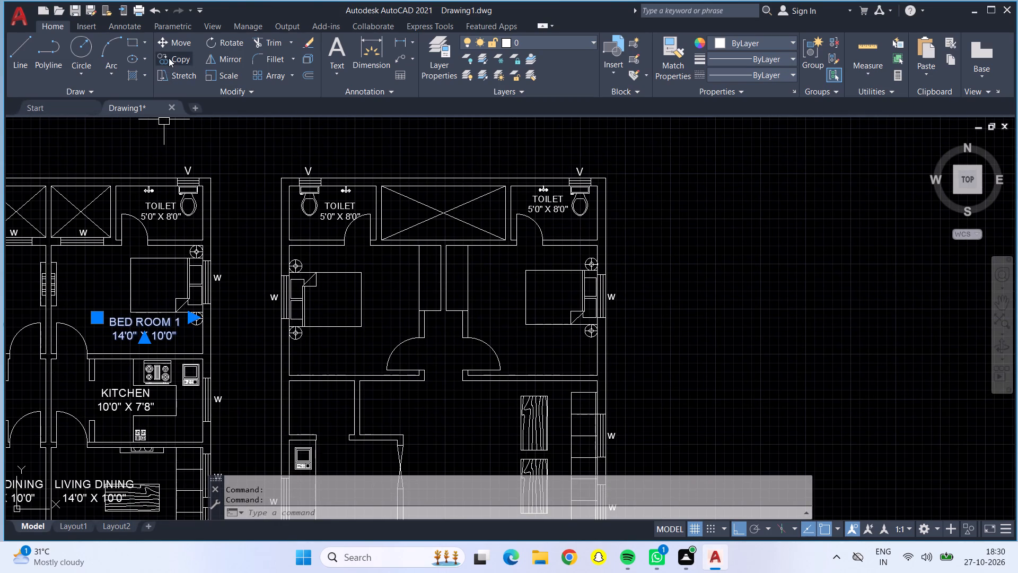
left_click(169, 58)
left_click(162, 339)
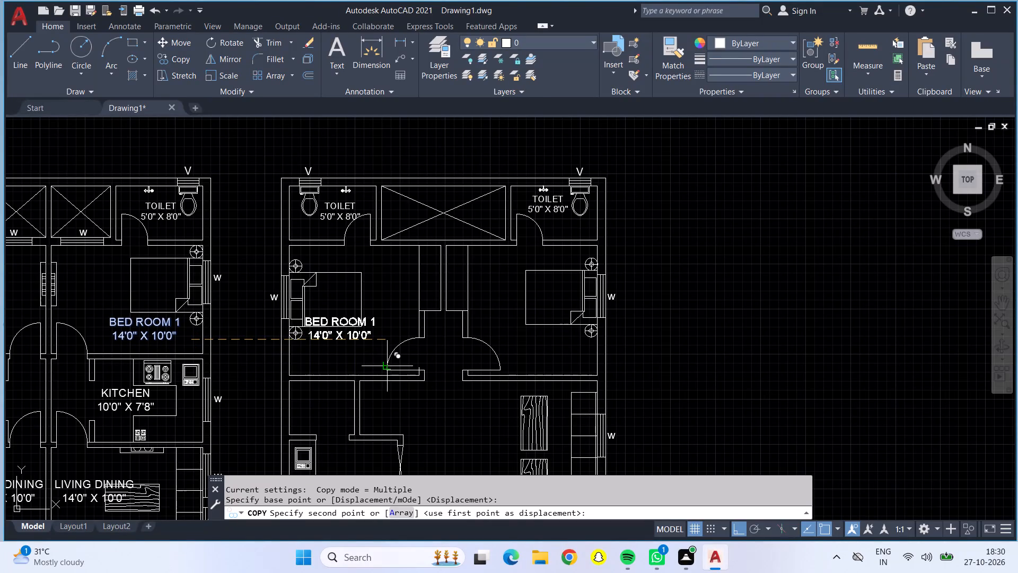
key("F8")
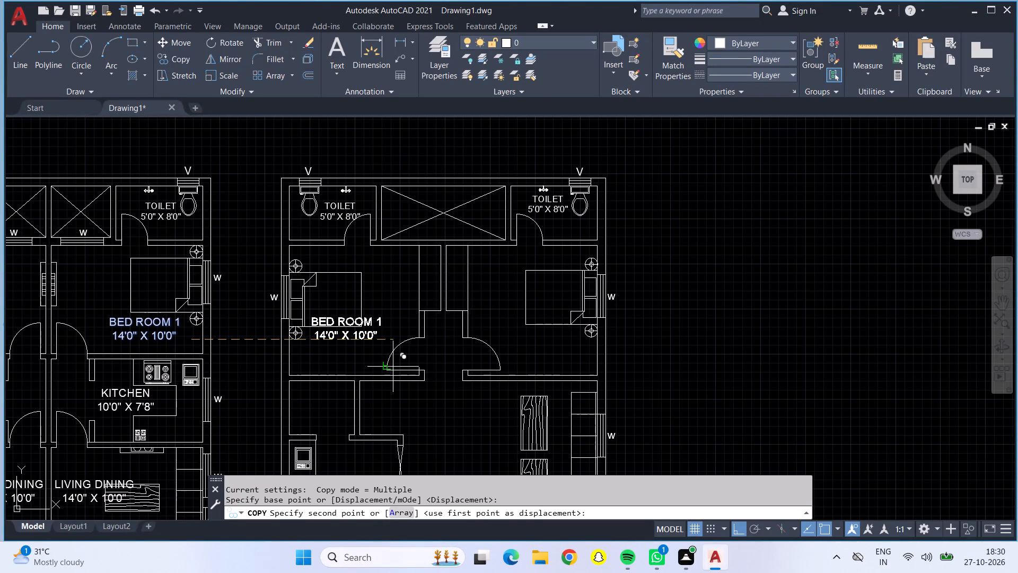
scroll(377, 361, "up", 2)
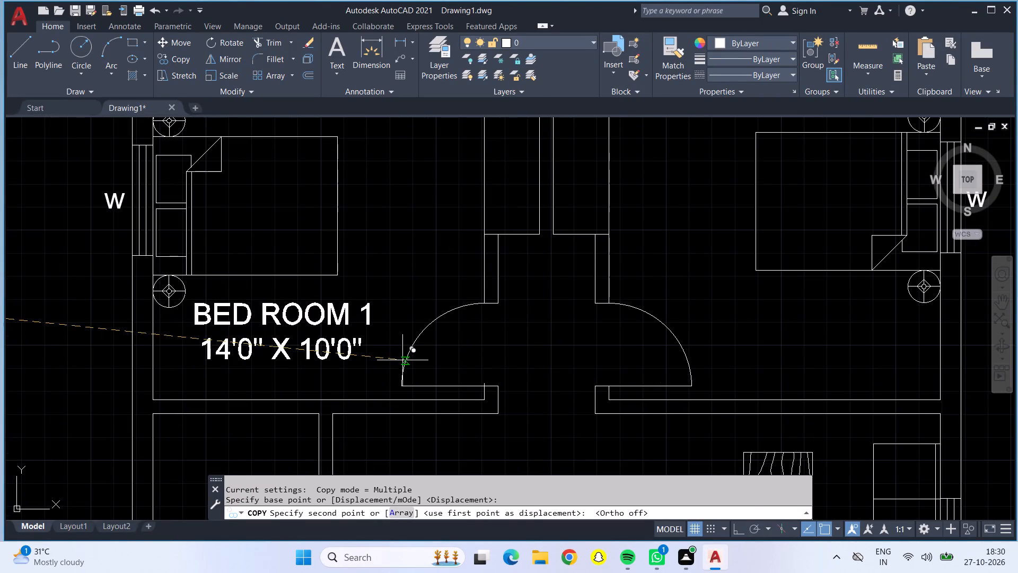
left_click(407, 364)
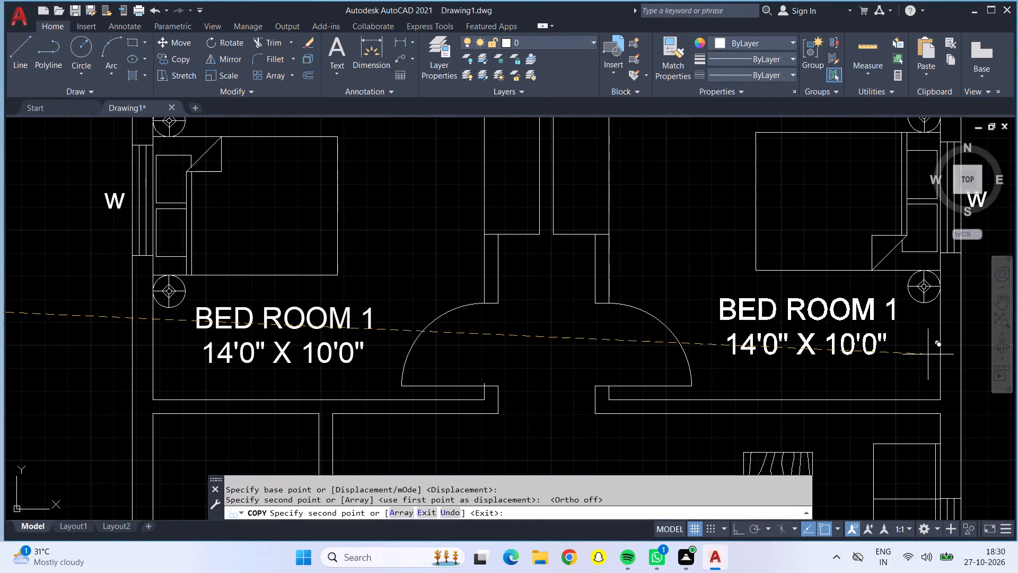
left_click(927, 355)
scroll(925, 357, "down", 1)
scroll(832, 363, "down", 2)
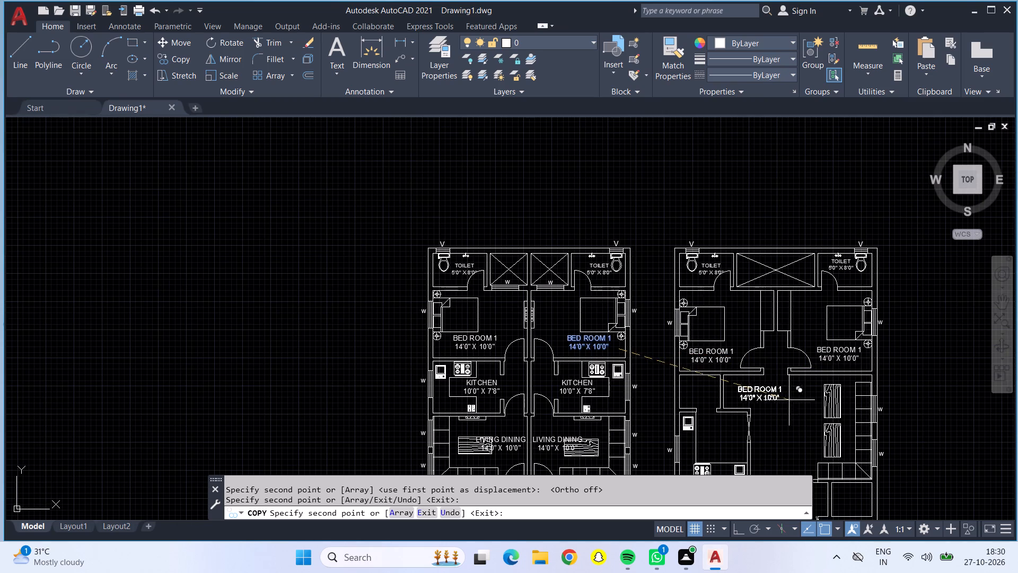
middle_click_drag(789, 400, 717, 291)
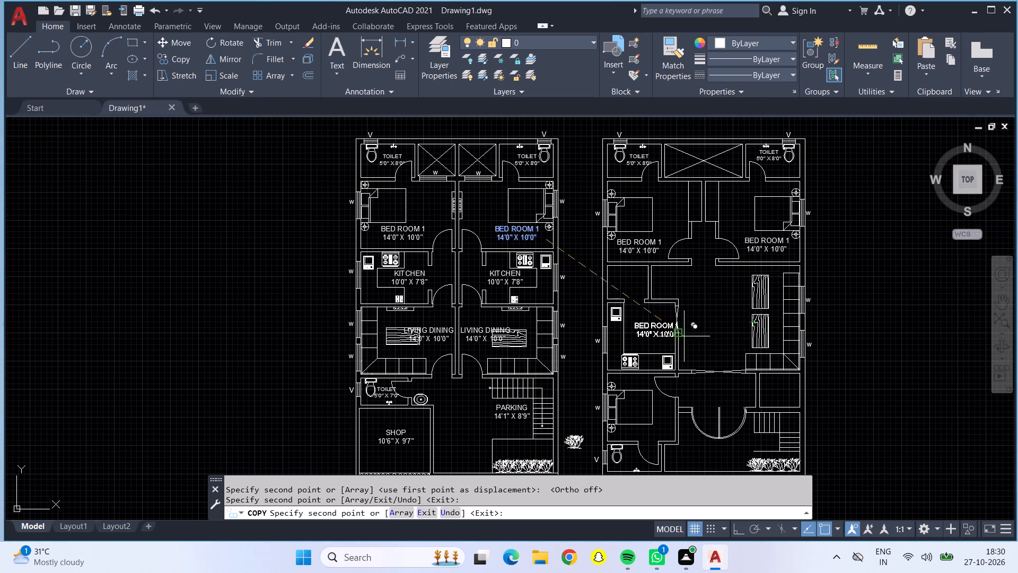
key("Escape")
Copy the LIVING DINING 14'0" X 10'0" label into the second plan's large room, just west of the tables.
left_click(490, 330)
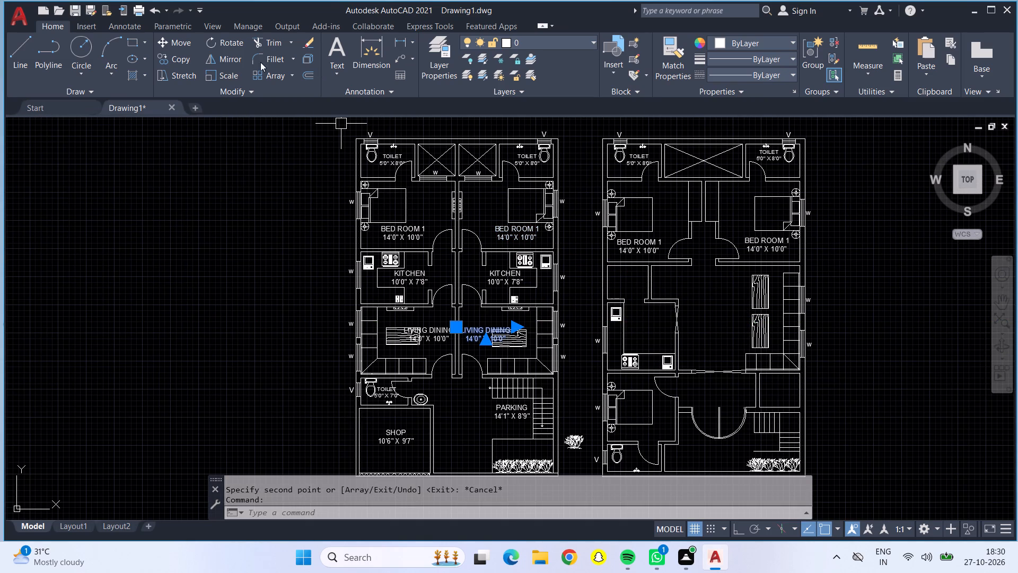
left_click(180, 59)
left_click(495, 325)
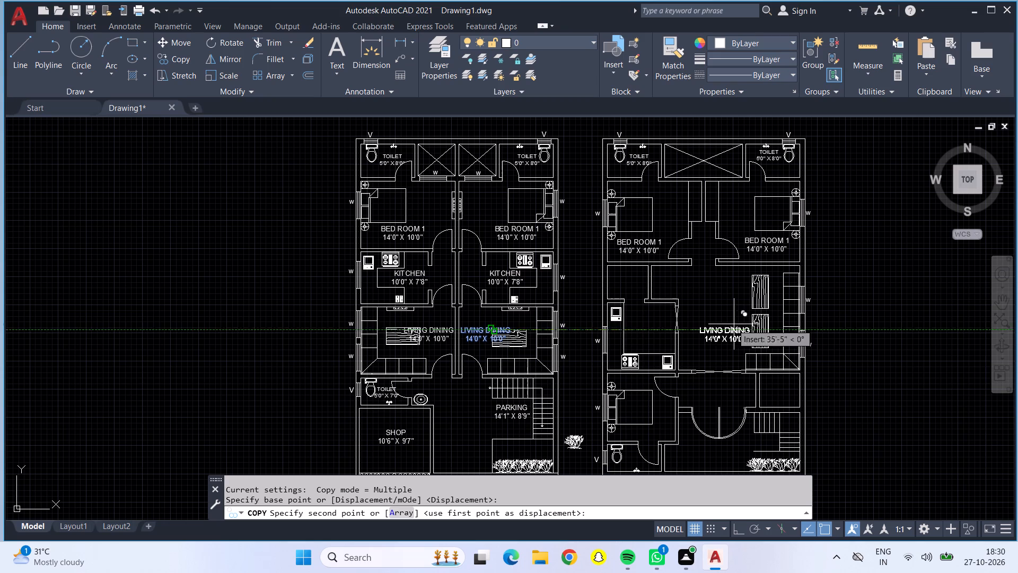
left_click(721, 320)
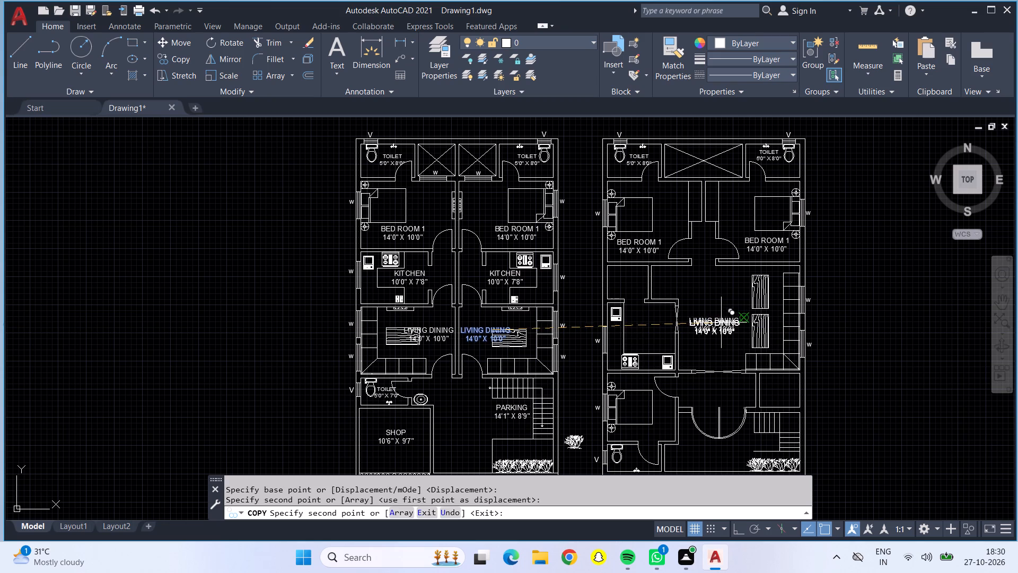
key("Escape")
Copy the KITCHEN 10'0" X 7'8" label into the second plan's kitchen, above the stove and counter.
left_click(419, 275)
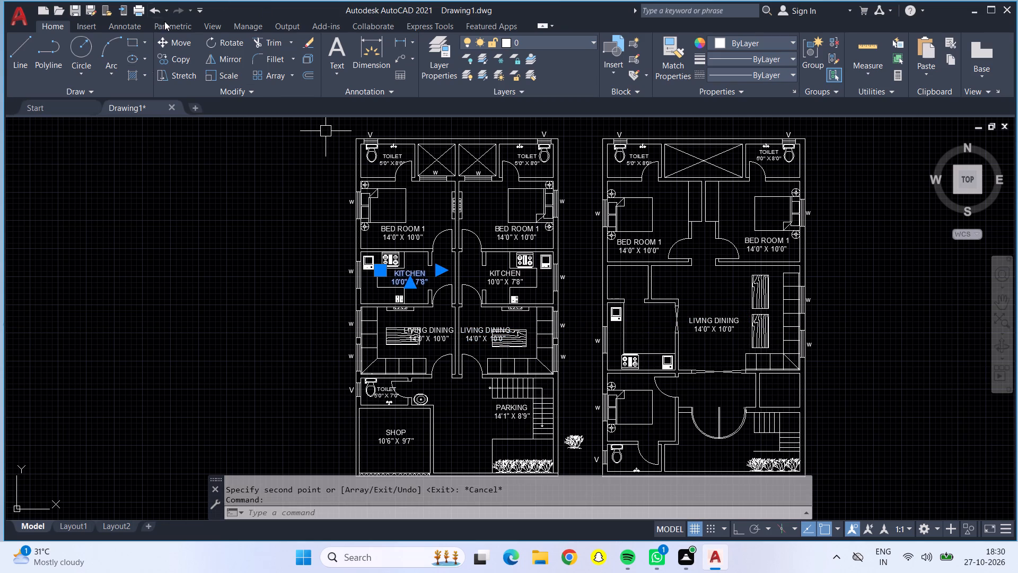
left_click(181, 57)
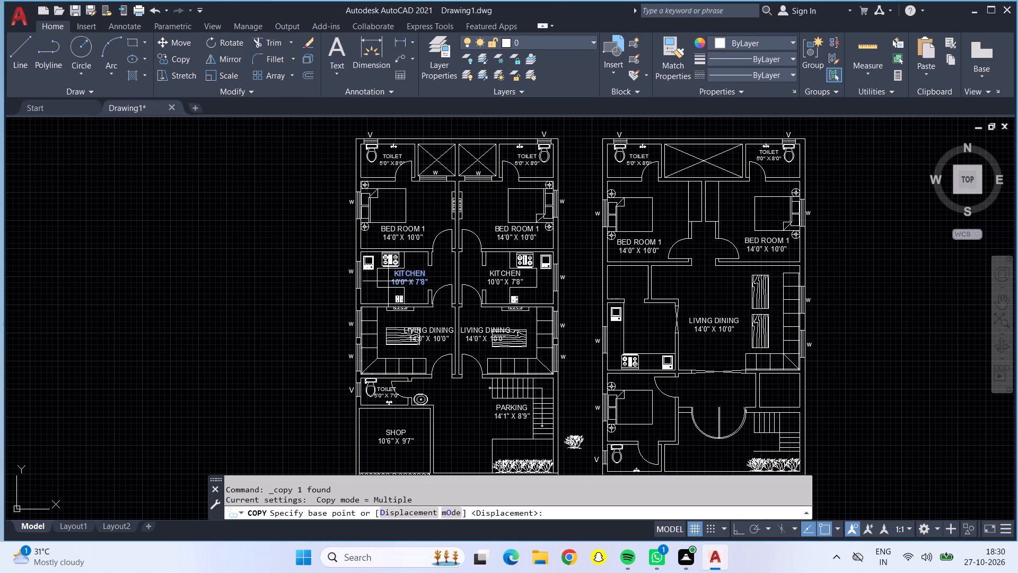
left_click(405, 279)
scroll(652, 332, "up", 1)
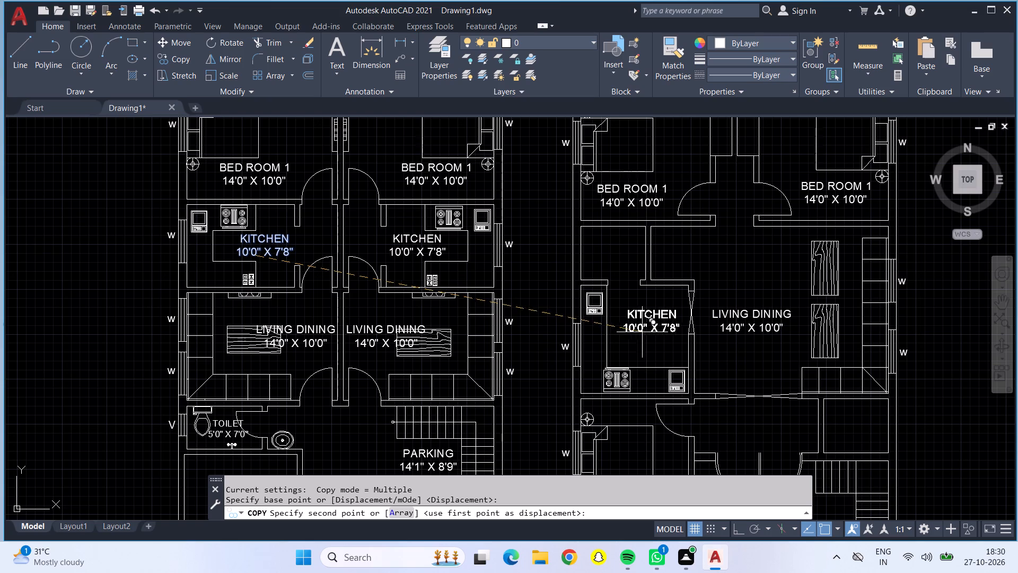
left_click(639, 341)
scroll(639, 341, "down", 1)
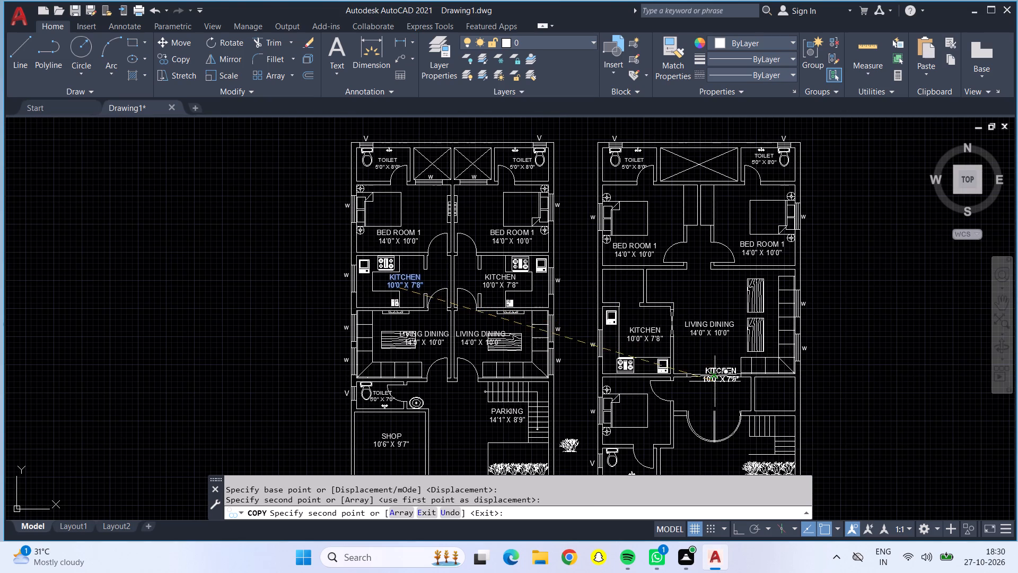
middle_click_drag(709, 386, 690, 299)
key("Escape")
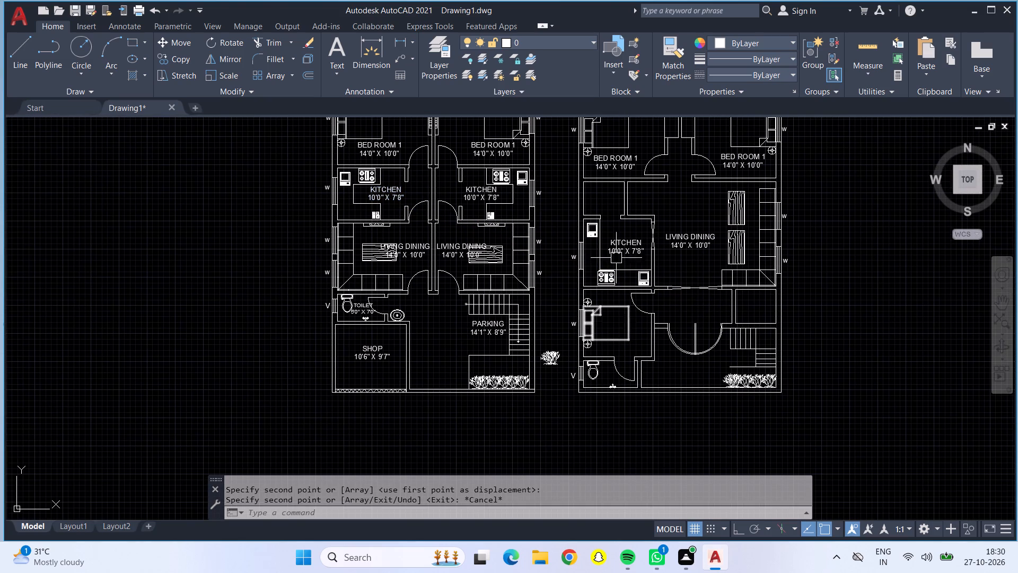
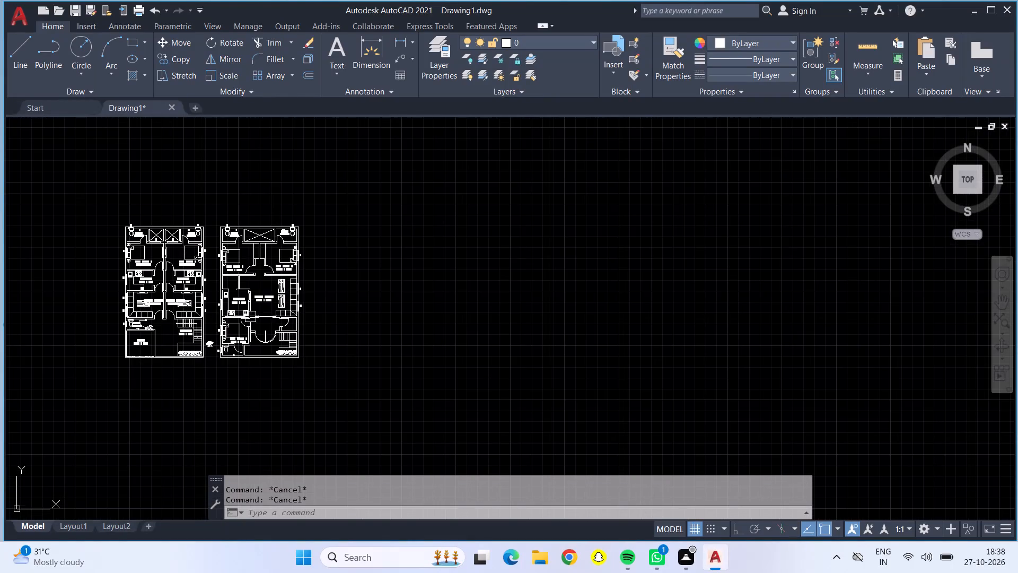
Delete the stray overlapping objects lying between the two plans, just west of the second plan's south bedroom.
scroll(269, 301, "up", 4)
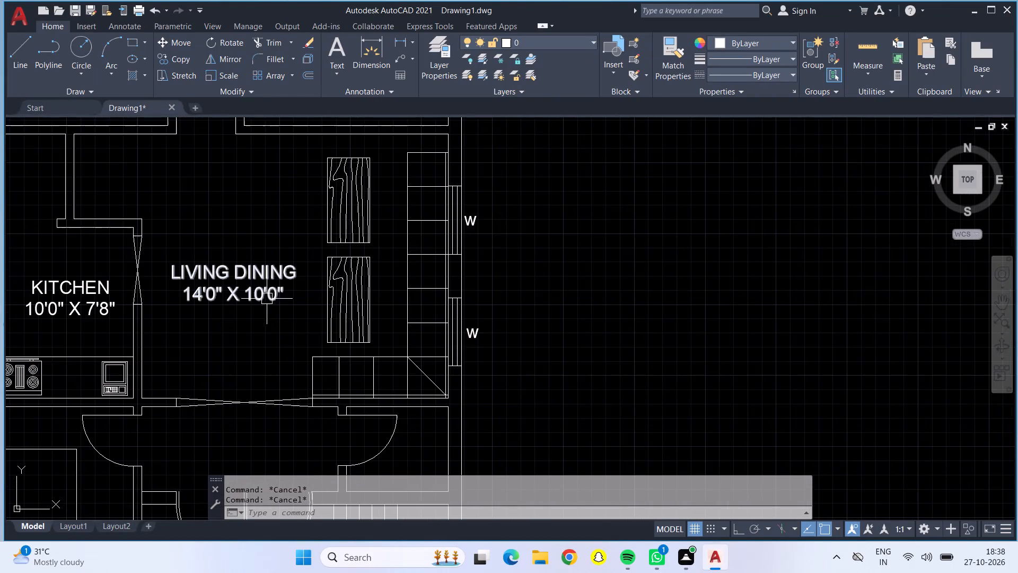
scroll(243, 336, "down", 2)
middle_click_drag(244, 335, 338, 326)
left_click(198, 418)
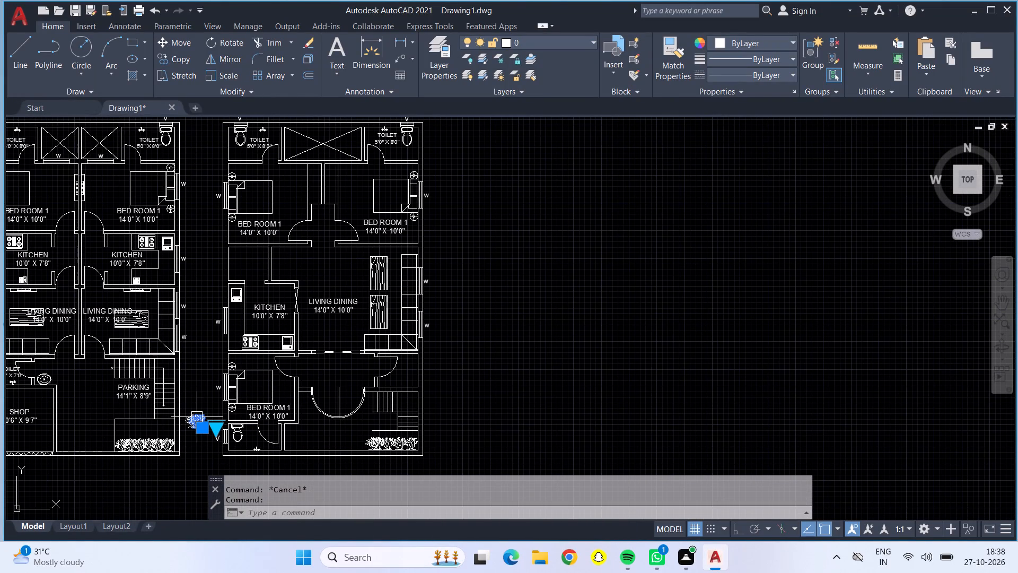
left_click(197, 417)
key("Delete")
left_click(197, 417)
key("Delete")
Copy the first plan's TOILET 5'0" X 7'0" label into the second plan's southwest toilet, beside the WC.
scroll(205, 407, "down", 1)
scroll(274, 316, "up", 1)
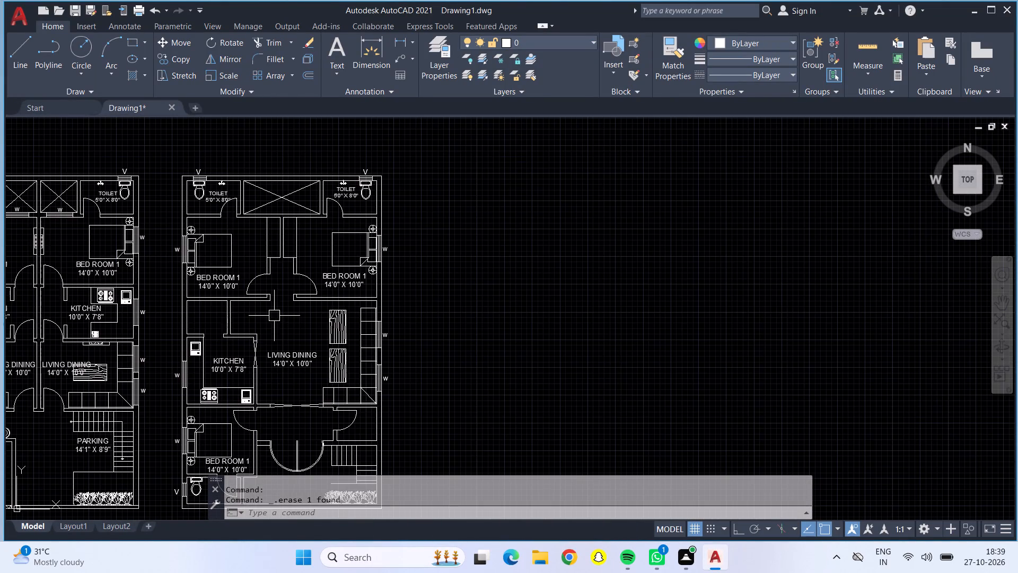
scroll(276, 316, "down", 1)
middle_click_drag(276, 319, 308, 306)
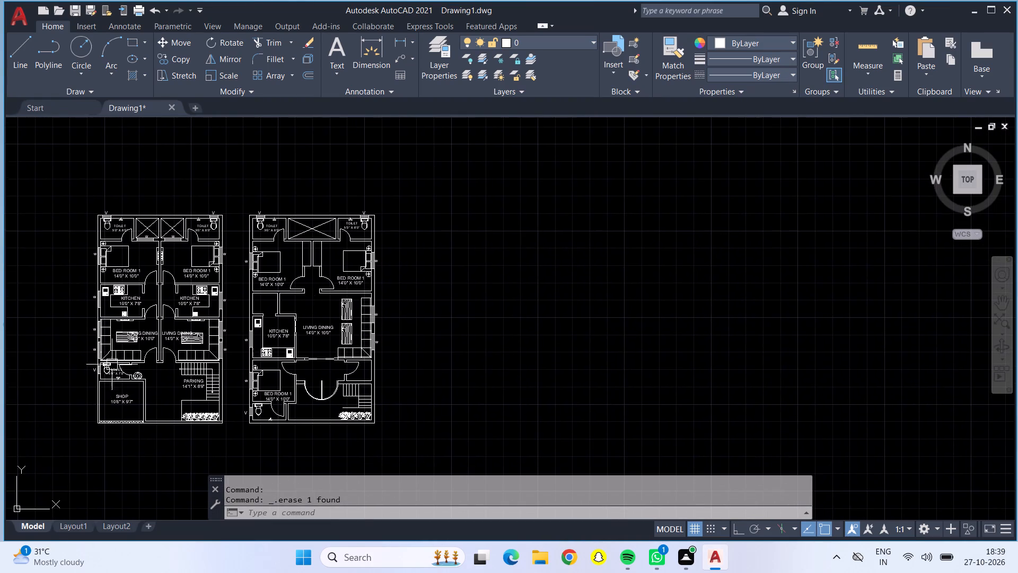
scroll(112, 364, "up", 3)
left_click(119, 368)
key("Escape")
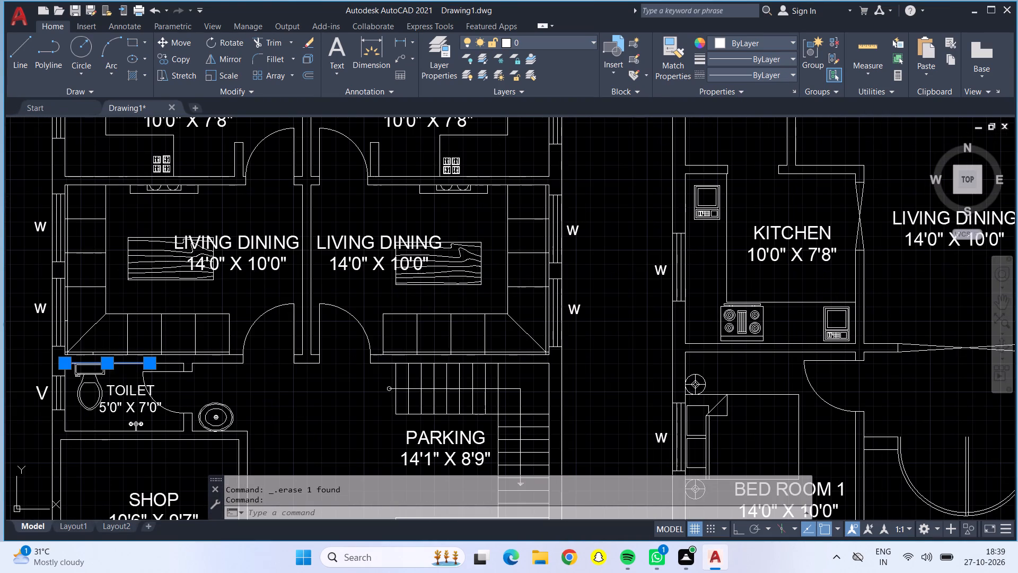
left_click(116, 383)
left_click(154, 61)
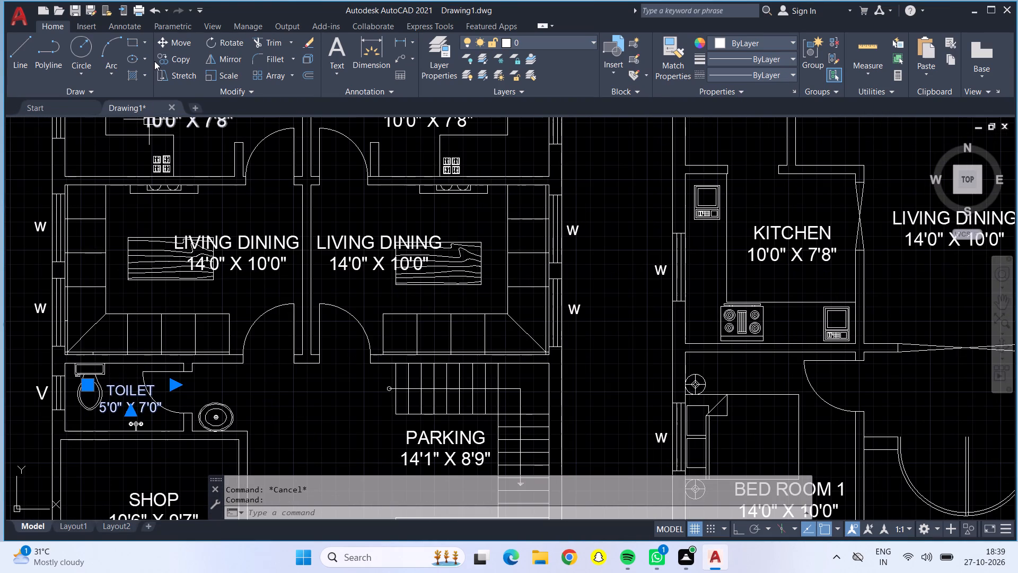
left_click(184, 51)
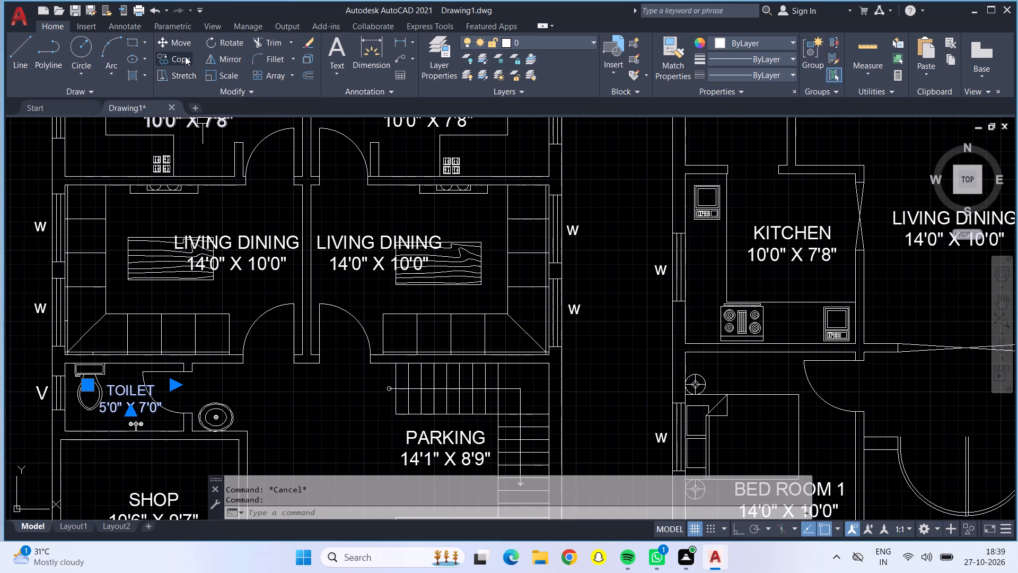
left_click(185, 56)
left_click(110, 408)
scroll(344, 381, "down", 4)
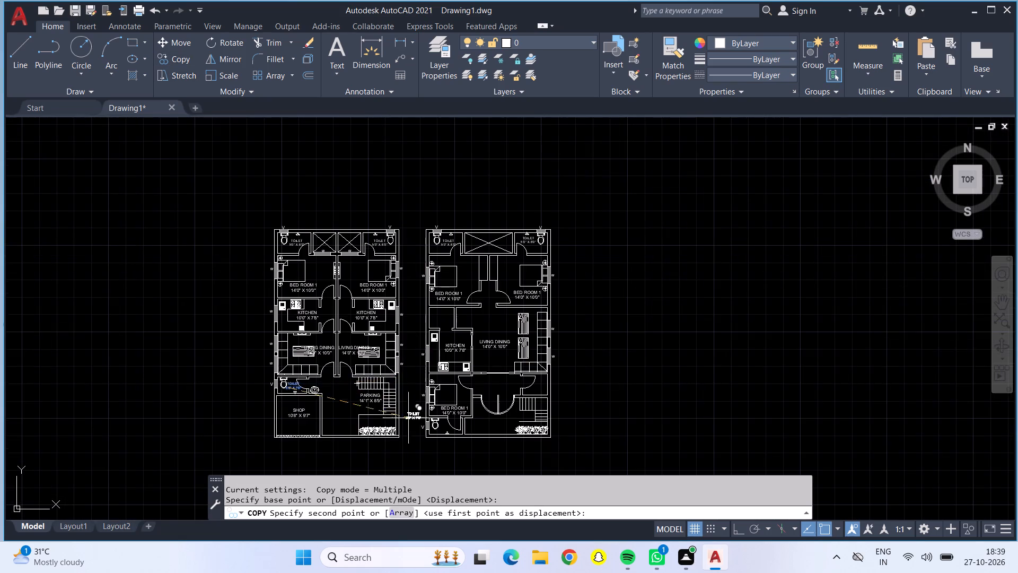
scroll(403, 421, "up", 5)
scroll(533, 445, "down", 1)
middle_click_drag(589, 463, 438, 327)
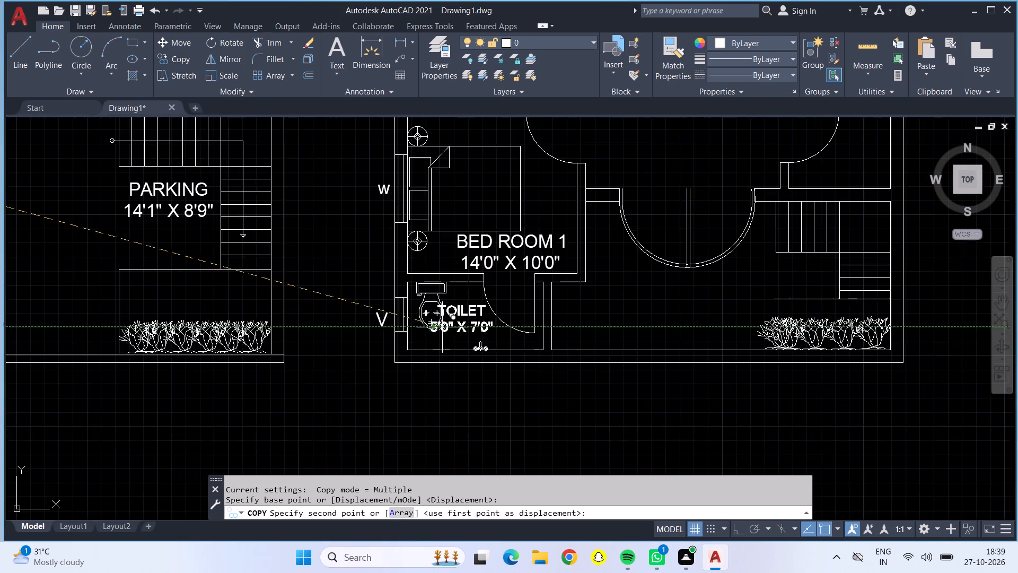
scroll(474, 348, "up", 3)
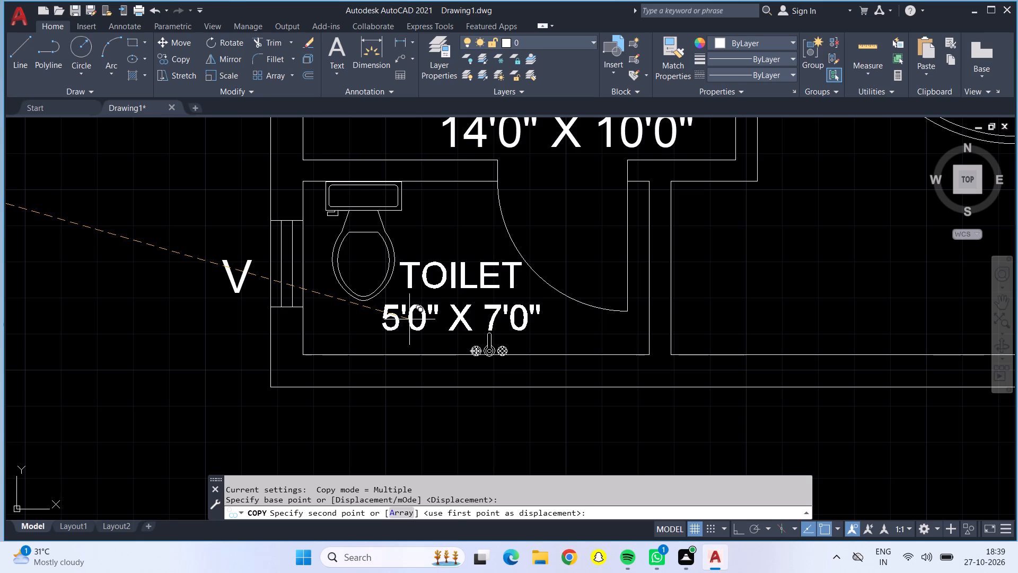
left_click(409, 319)
key("Escape")
Copy the first plan's PARKING 14'1" X 8'9" label southwest into the open parking area, away from the stairs, and delete the original.
scroll(409, 319, "down", 4)
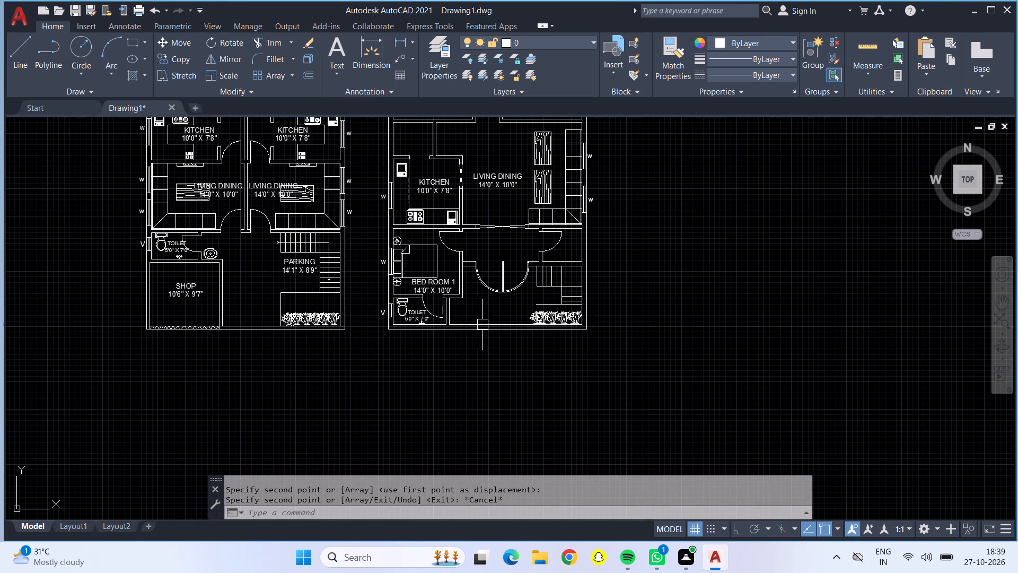
middle_click_drag(468, 303, 460, 371)
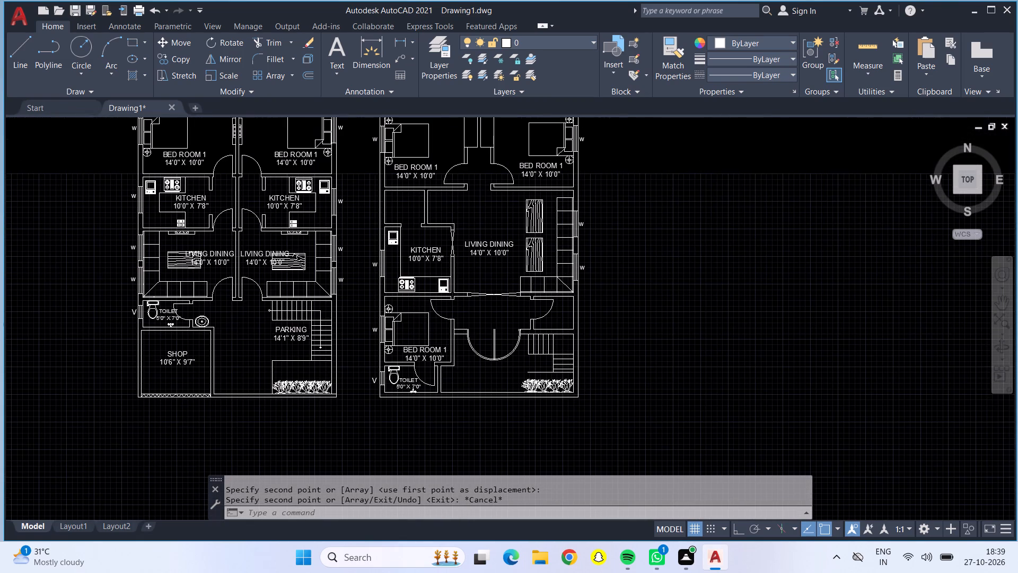
scroll(303, 305, "up", 2)
middle_click_drag(286, 360, 348, 288)
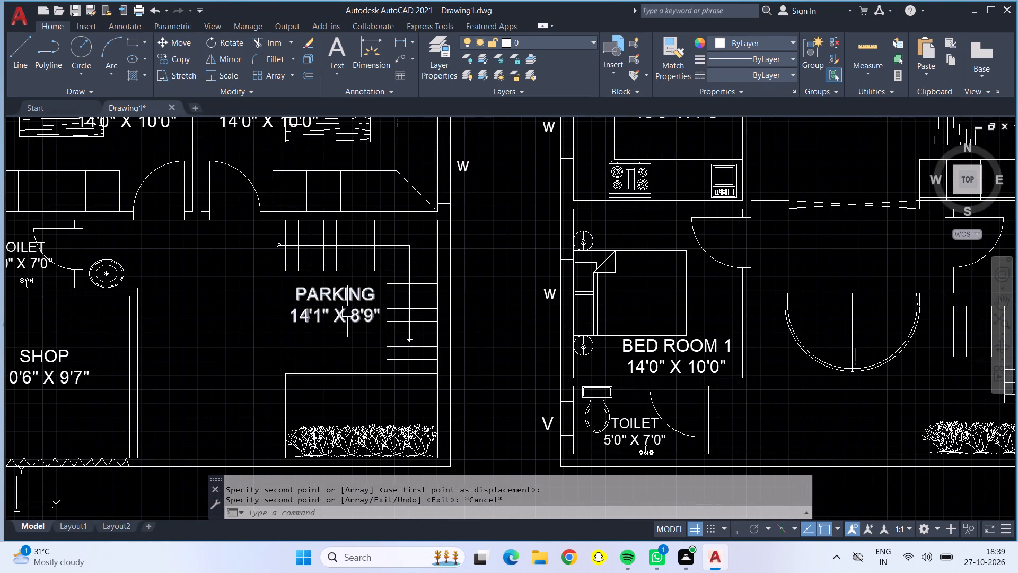
left_click_drag(347, 313, 339, 316)
left_click(165, 52)
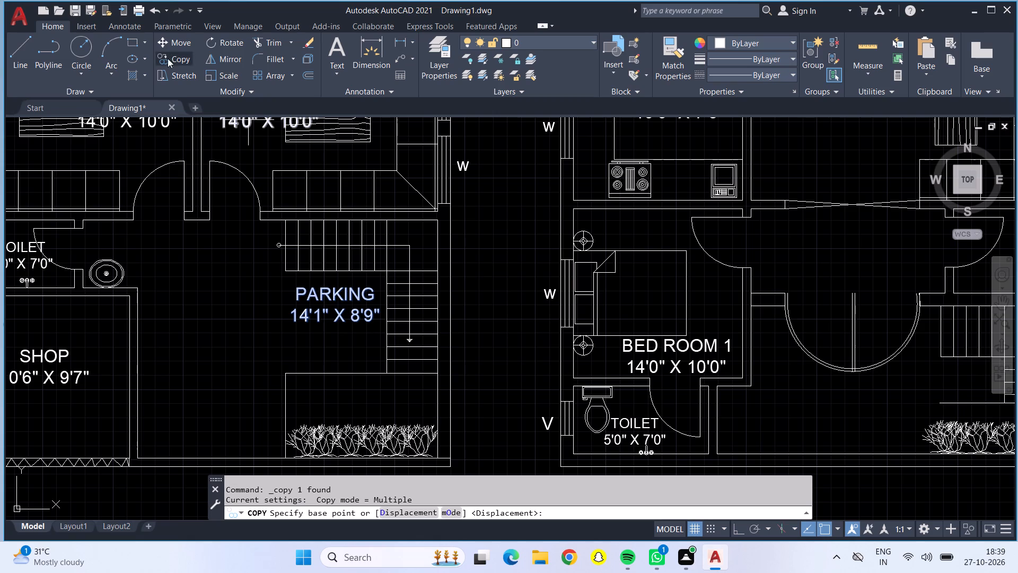
scroll(316, 226, "up", 1)
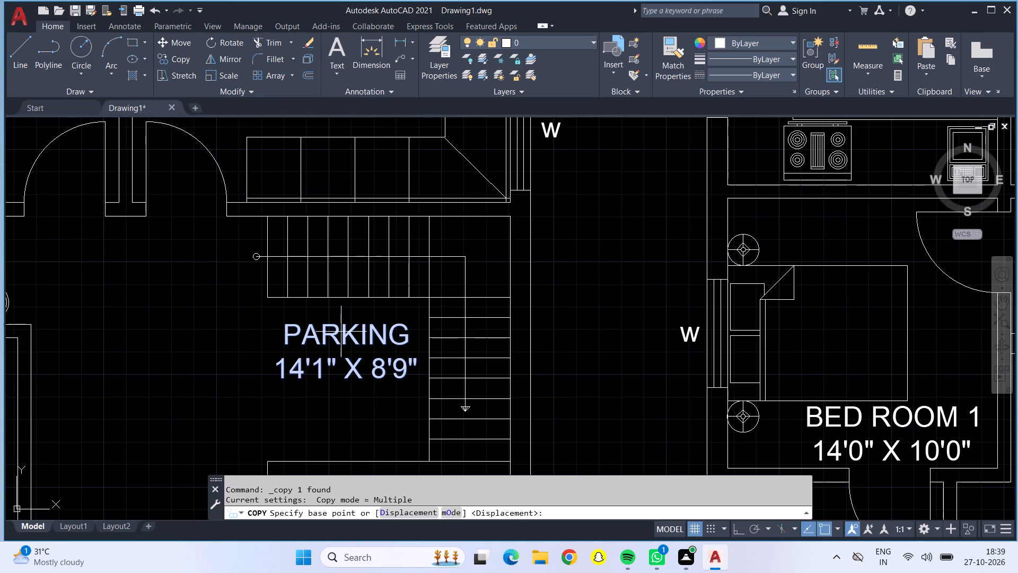
left_click_drag(341, 332, 302, 355)
left_click(150, 396)
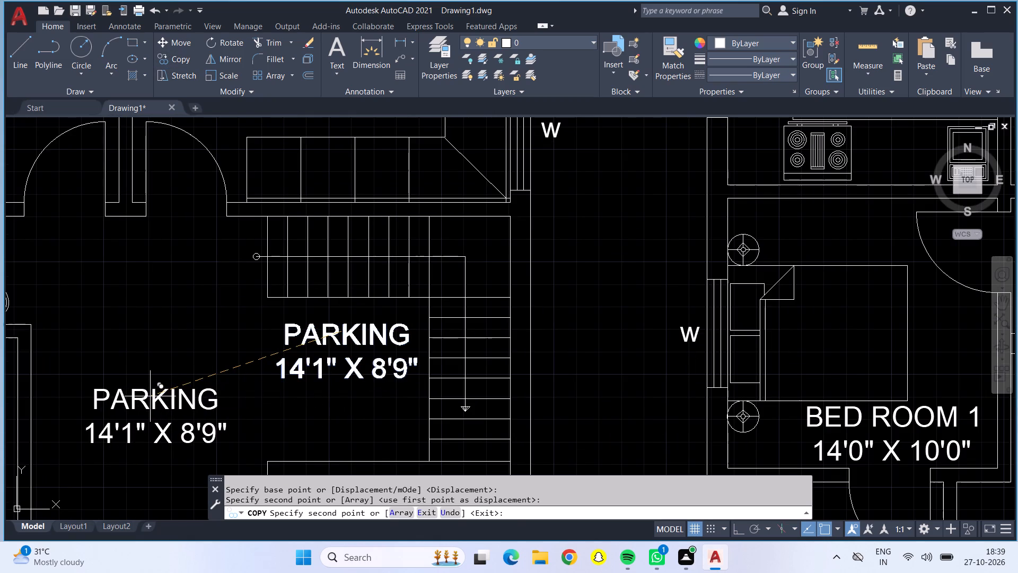
key("Escape")
left_click(315, 350)
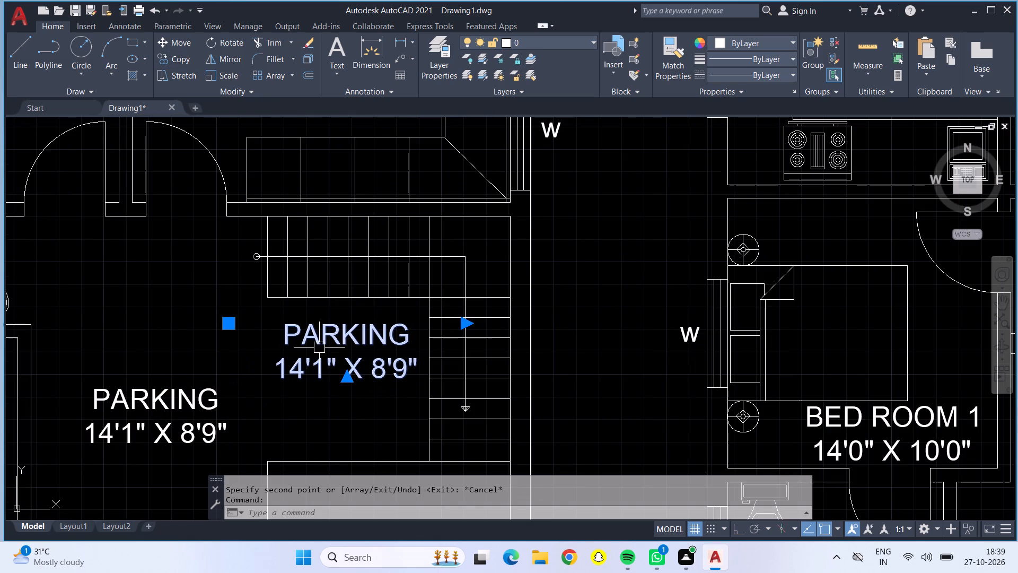
key("Delete")
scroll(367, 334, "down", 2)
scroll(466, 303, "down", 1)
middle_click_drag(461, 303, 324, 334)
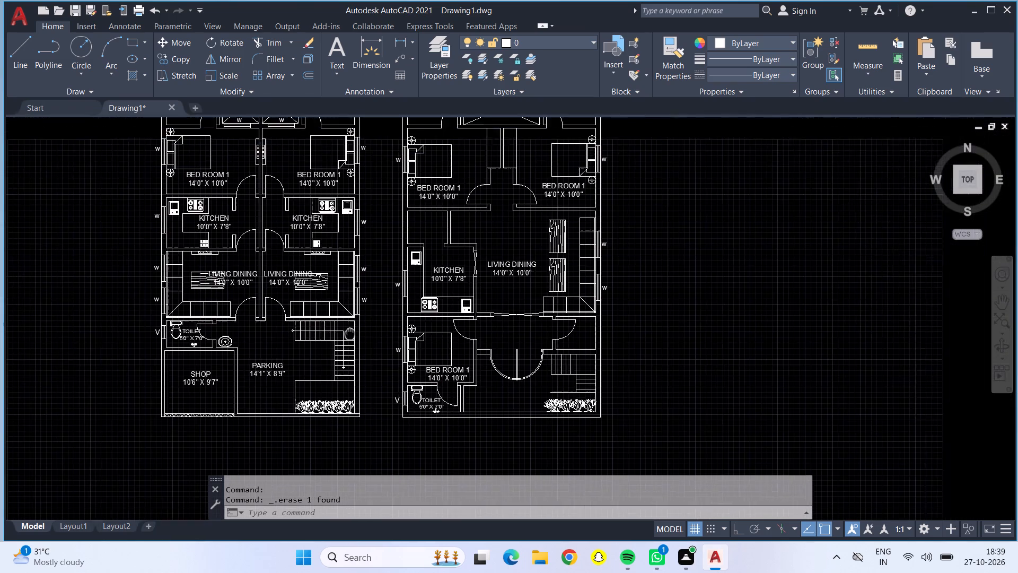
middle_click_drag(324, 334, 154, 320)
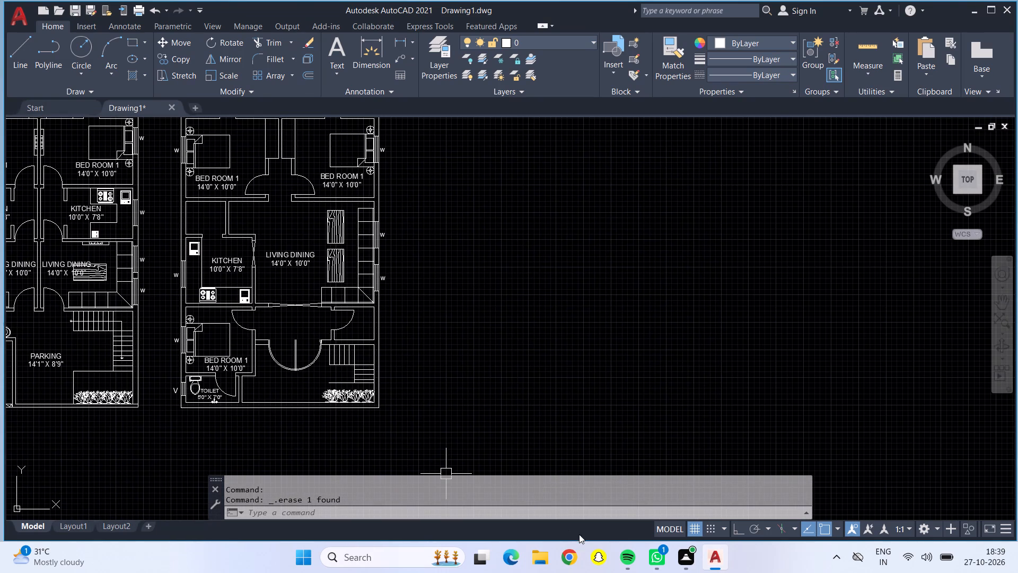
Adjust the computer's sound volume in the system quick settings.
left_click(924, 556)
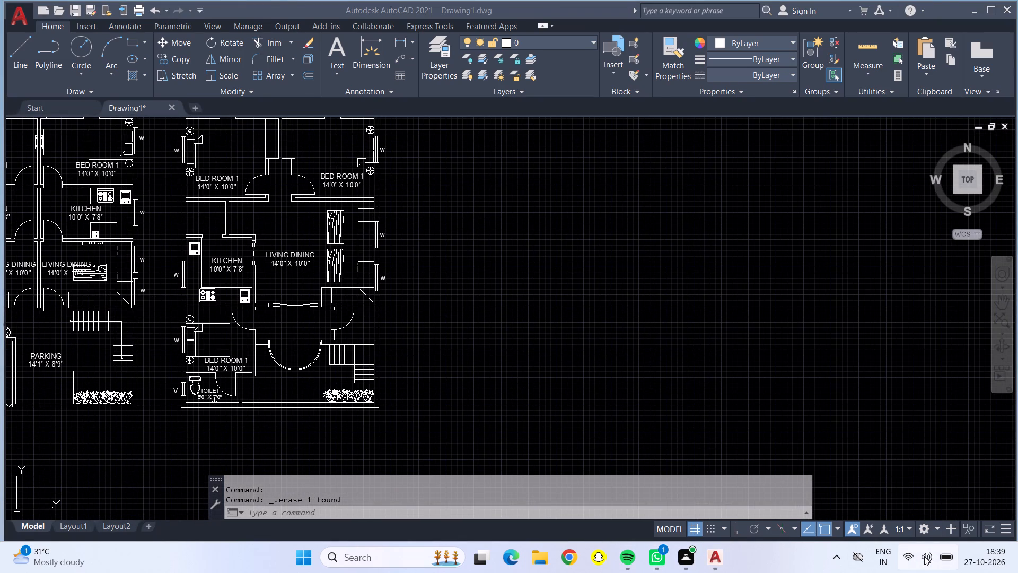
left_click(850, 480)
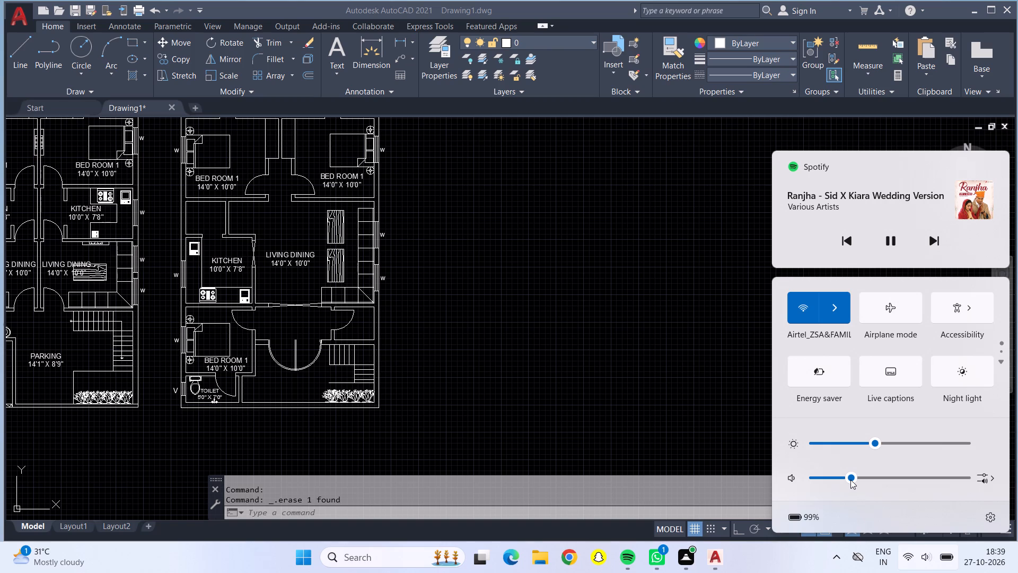
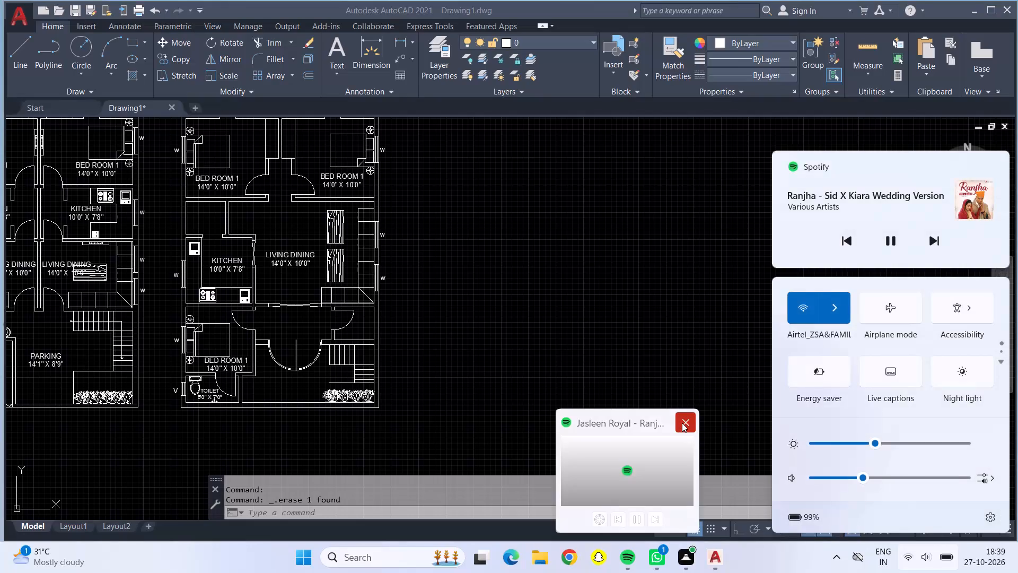
Close the Spotify music player.
left_click(682, 423)
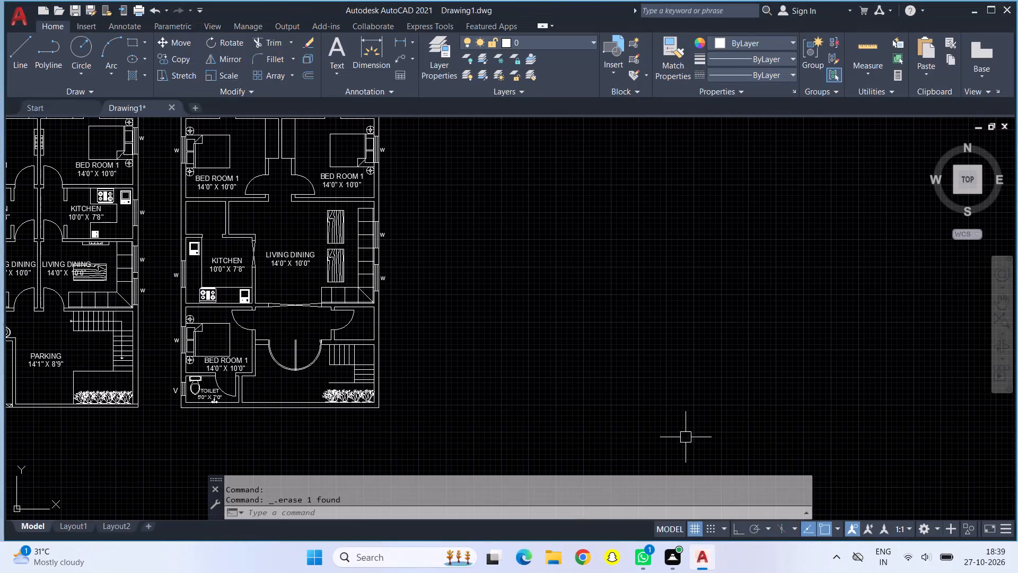
Raise the computer's sound volume in the system quick settings and return to the drawing.
left_click(932, 561)
left_click(929, 473)
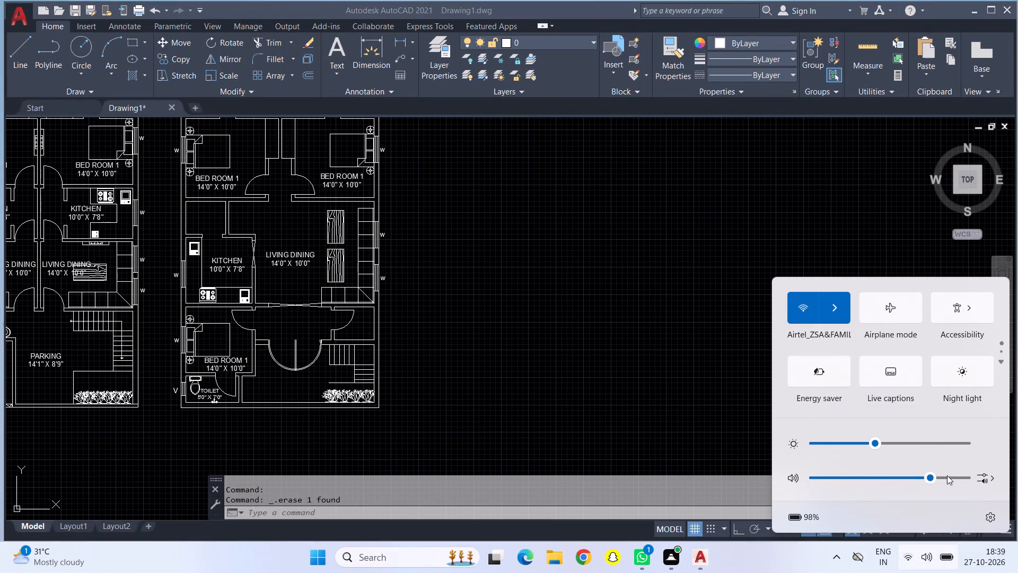
left_click(947, 475)
double_click(966, 478)
left_click(676, 404)
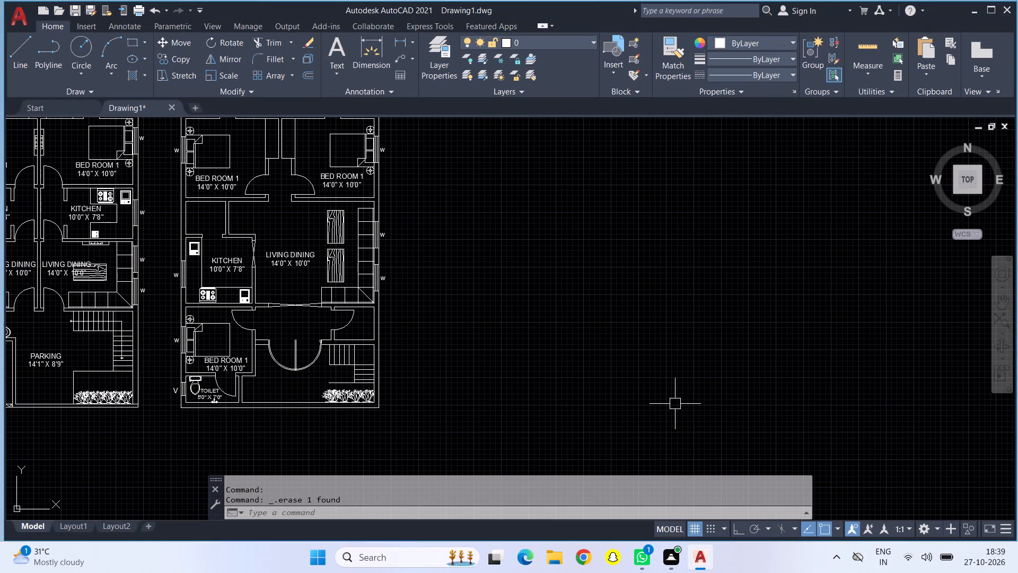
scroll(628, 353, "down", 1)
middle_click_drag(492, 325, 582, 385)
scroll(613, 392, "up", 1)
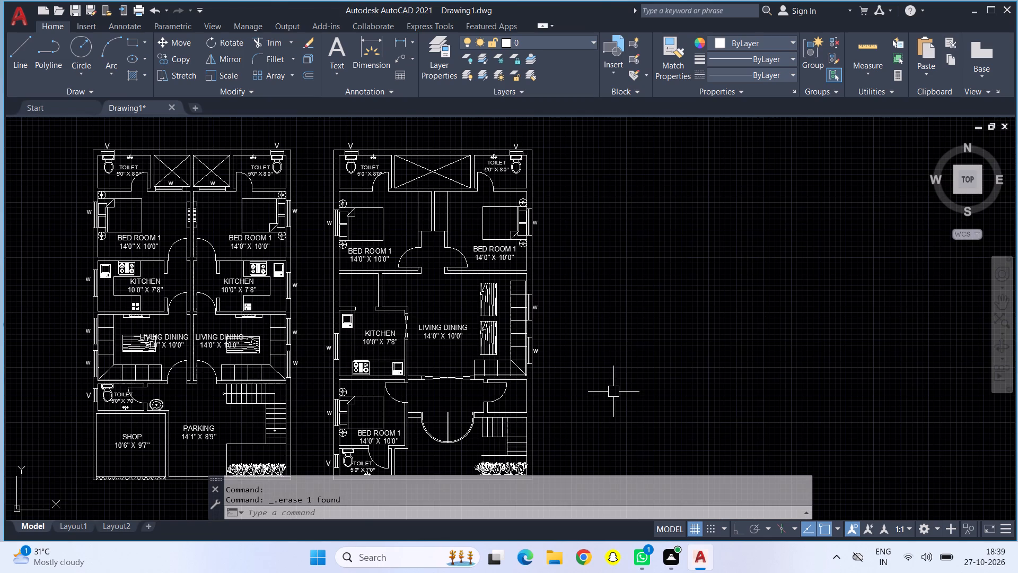
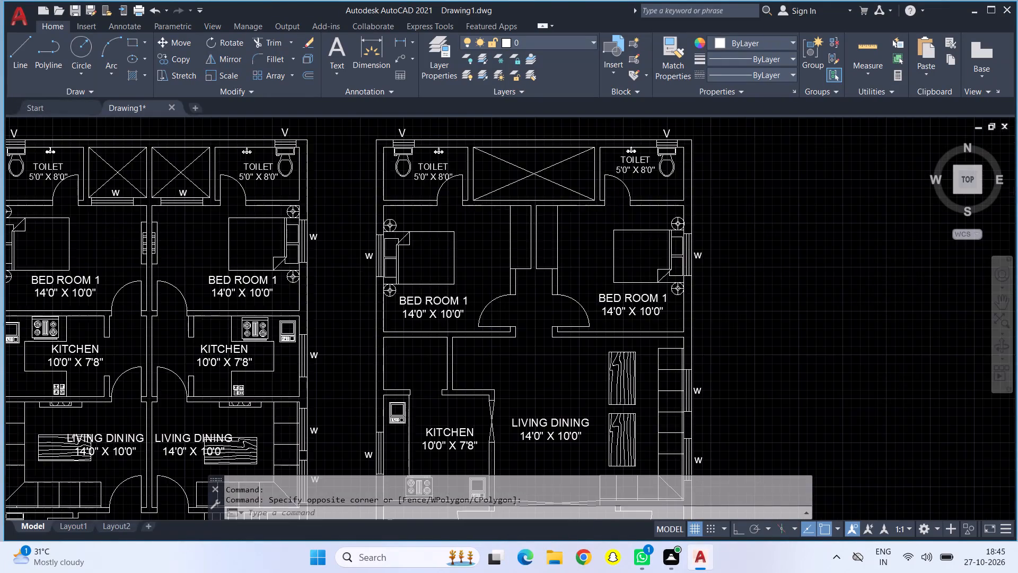
Change the size in the second plan's west BED ROOM 1 label to 12'0" X 12'0".
double_click(446, 305)
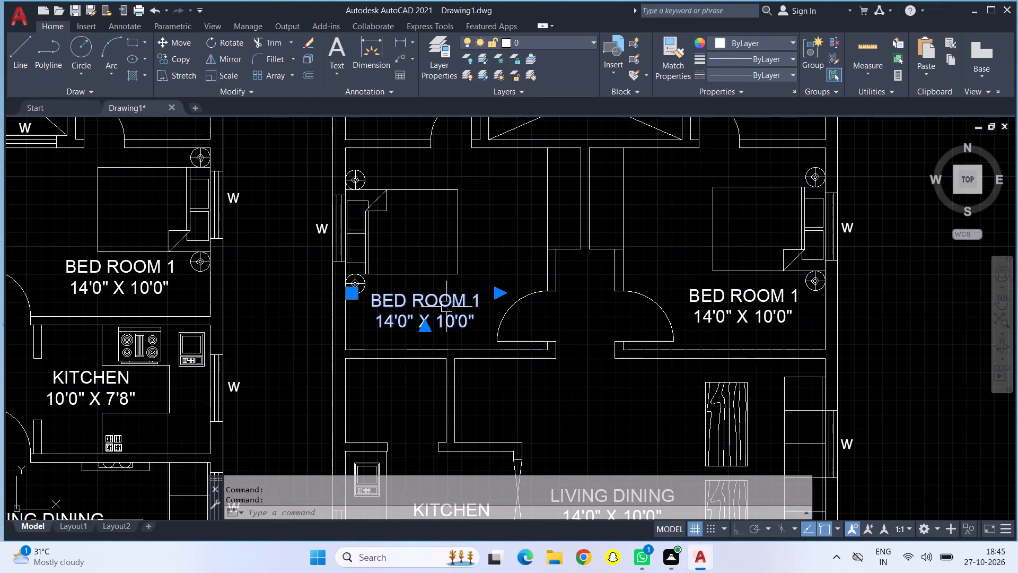
double_click(447, 303)
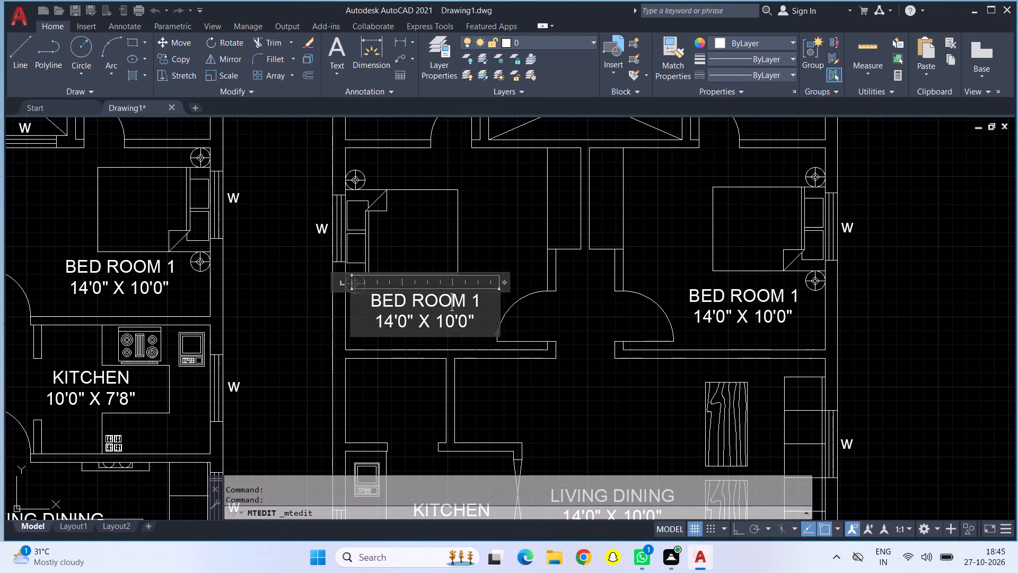
left_click(488, 314)
key("BackSpace")
key("BackSpace")
key("BackSpace")
key("BackSpace")
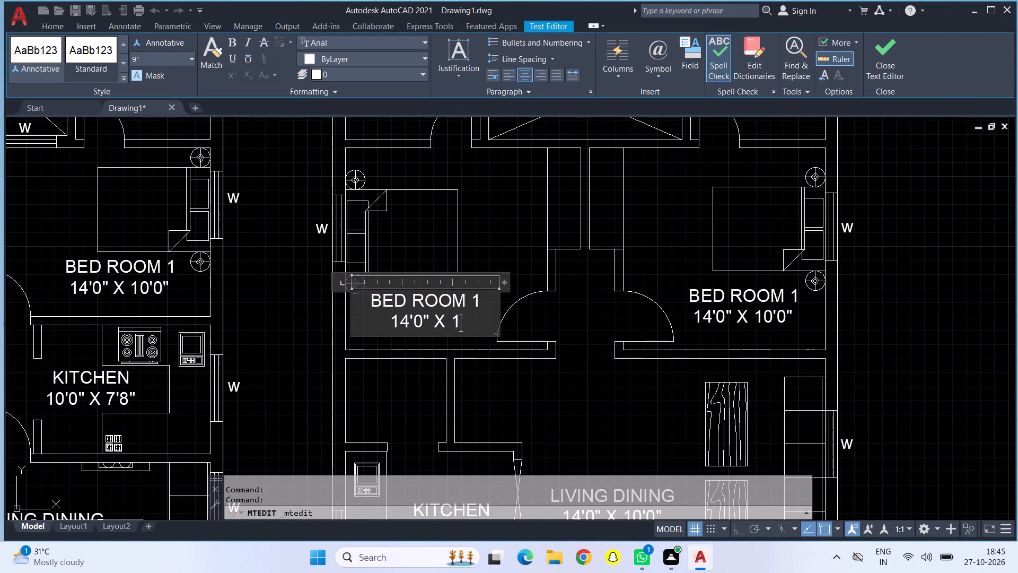
key("BackSpace")
key("BackSpace")
key("BackSpace")
key("BackSpace")
key("BackSpace")
key("BackSpace")
key("BackSpace")
key("BackSpace")
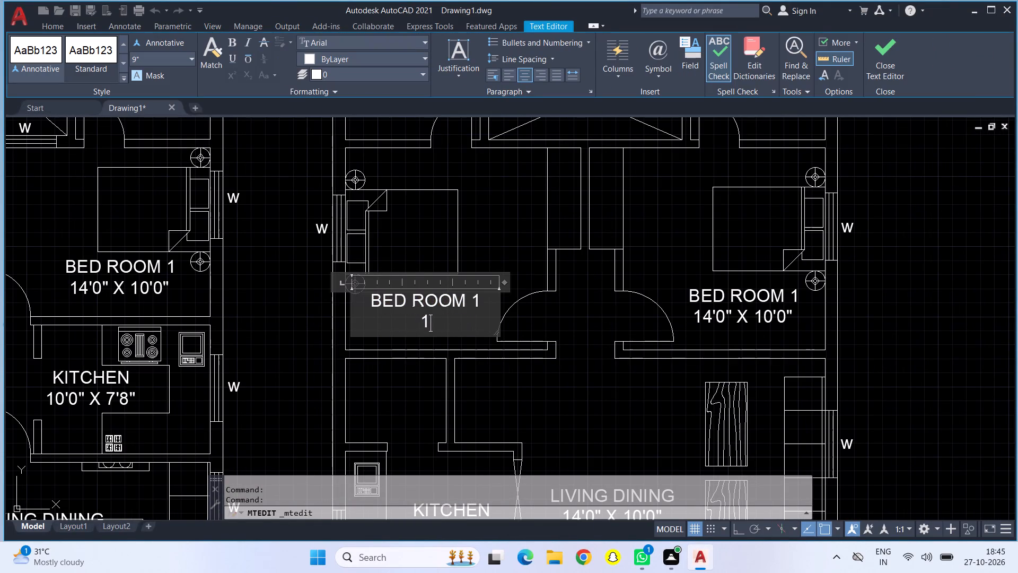
type("2'0\"")
key("space")
key("shift+x")
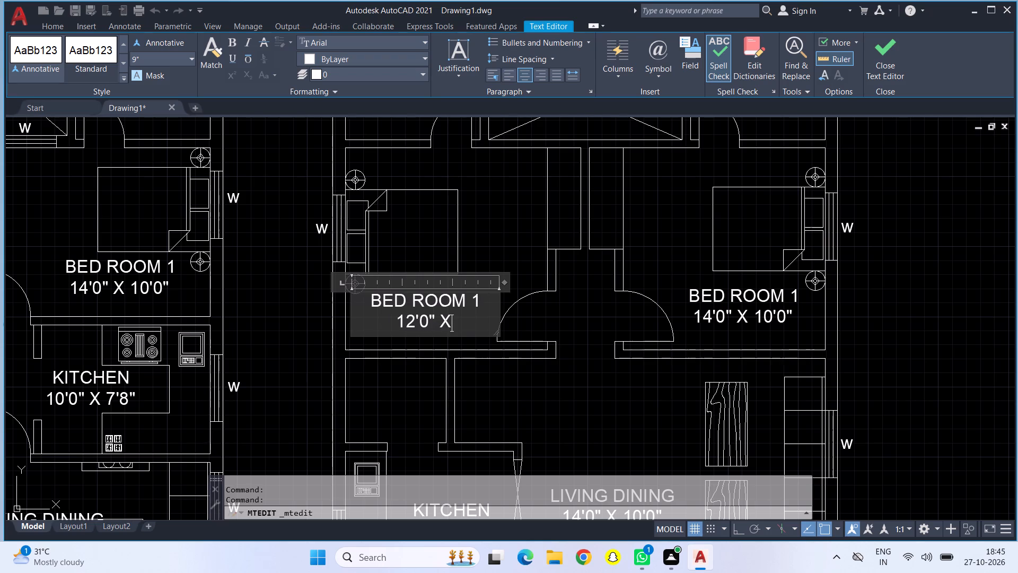
key("space")
type("12")
type("'0\"")
left_click(507, 199)
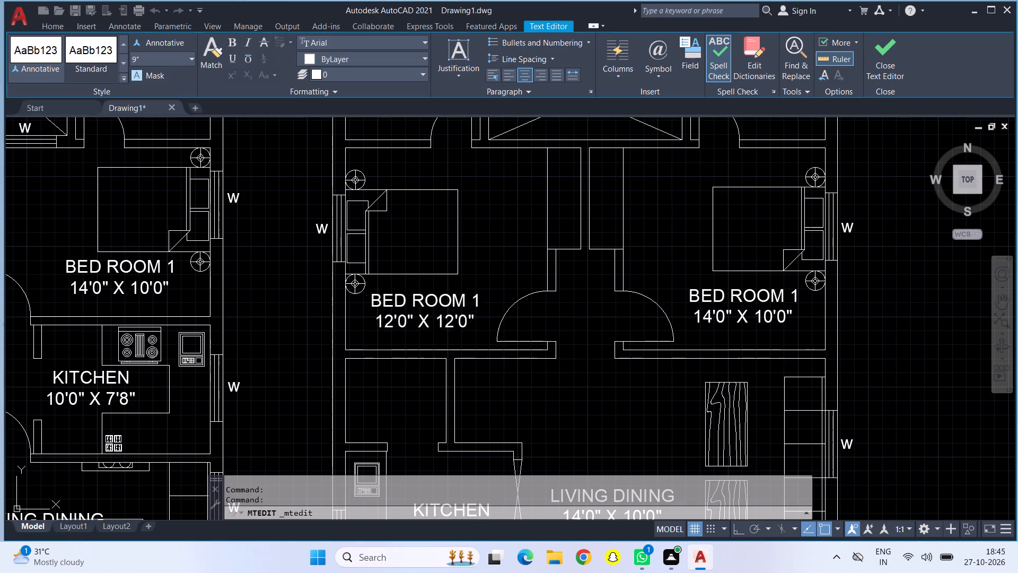
Shift the second plan's east BED ROOM 1 label slightly down and toward the outer wall.
double_click(765, 302)
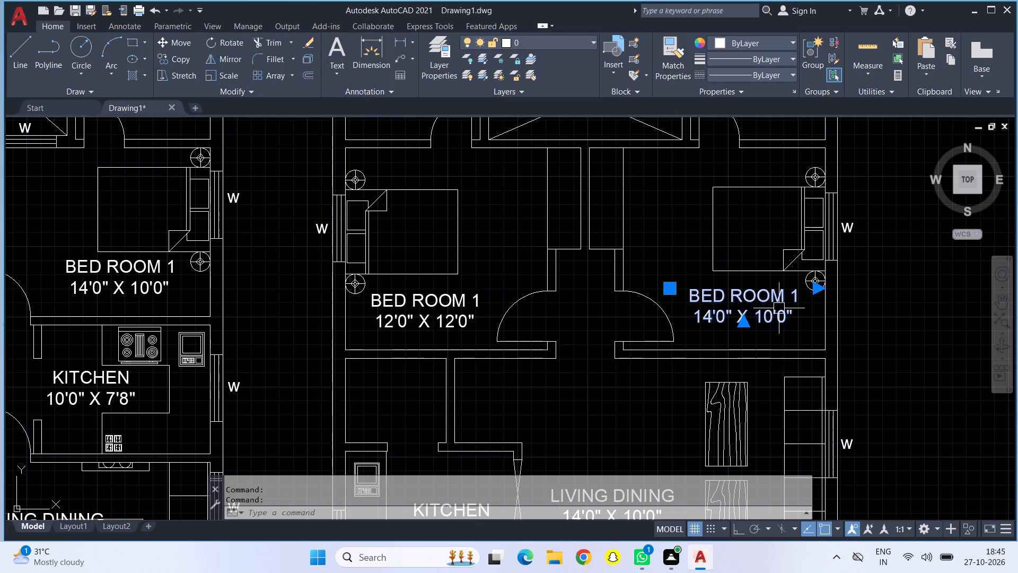
left_click(783, 312)
Change the size in the second plan's east BED ROOM 1 label to 12'0" X 12'0".
double_click(776, 308)
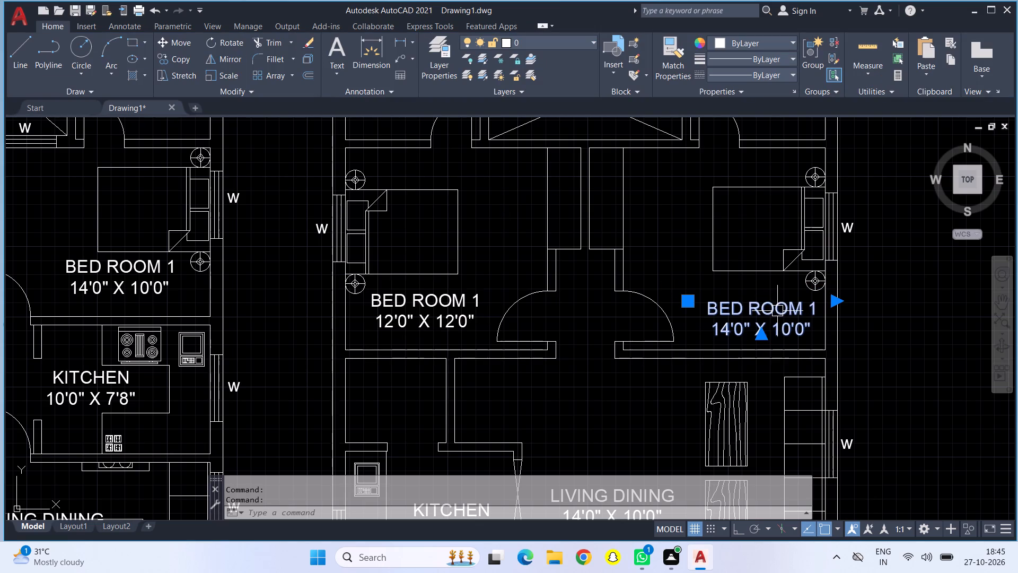
double_click(781, 318)
left_click(820, 329)
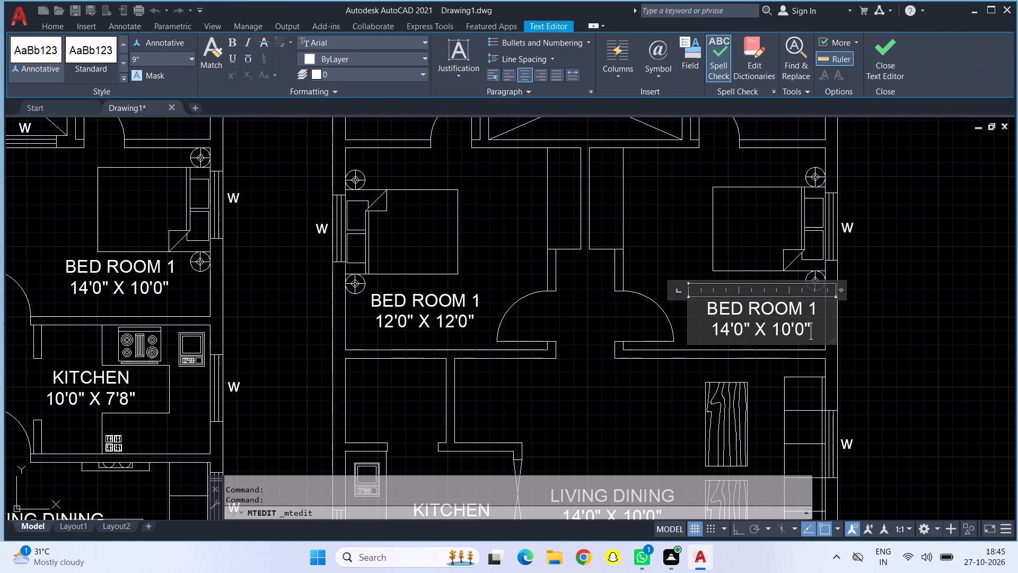
key("BackSpace")
key("BackSpace")
key("BackSpace")
key("BackSpace")
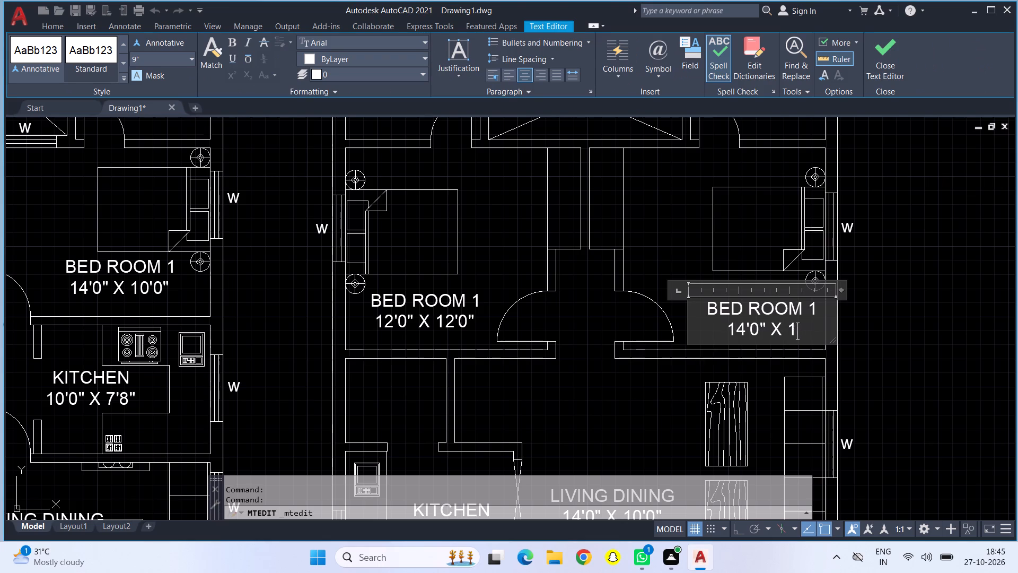
key("BackSpace")
key("BackSpace")
key("BackSpace")
key("BackSpace")
key("BackSpace")
key("BackSpace")
key("BackSpace")
key("BackSpace")
key("BackSpace")
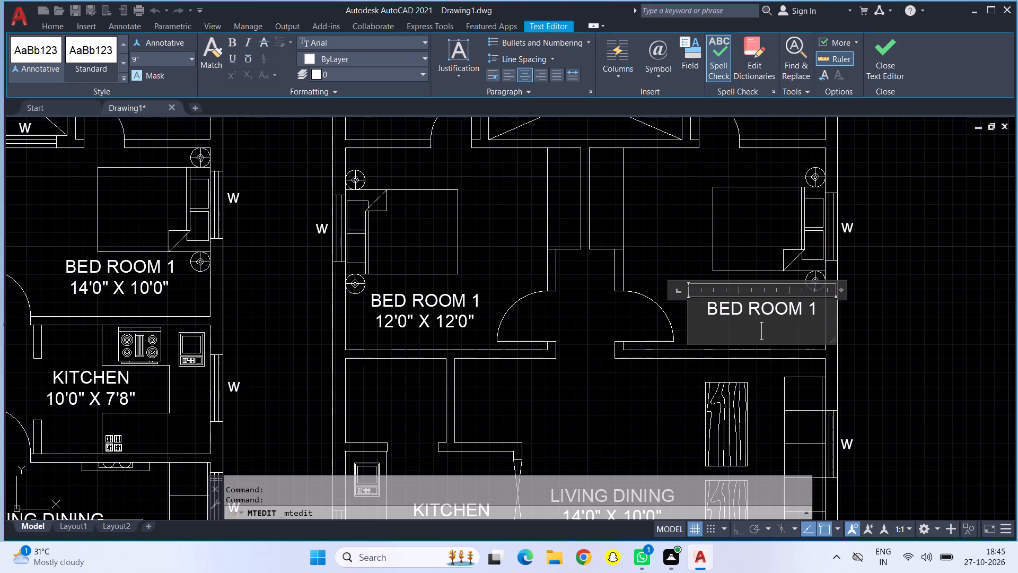
type("12'")
type("0\"")
key("space")
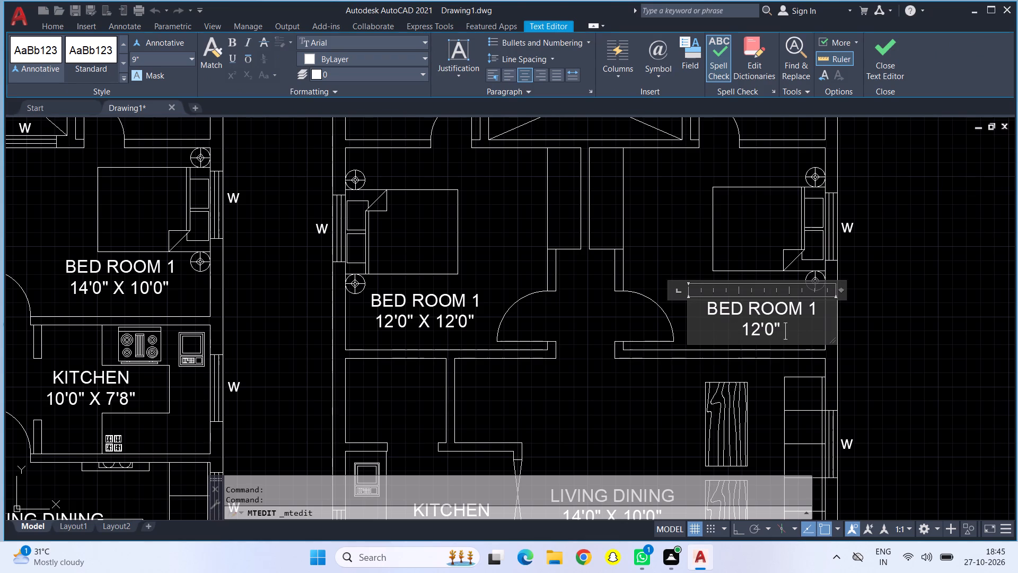
key("shift+x")
key("space")
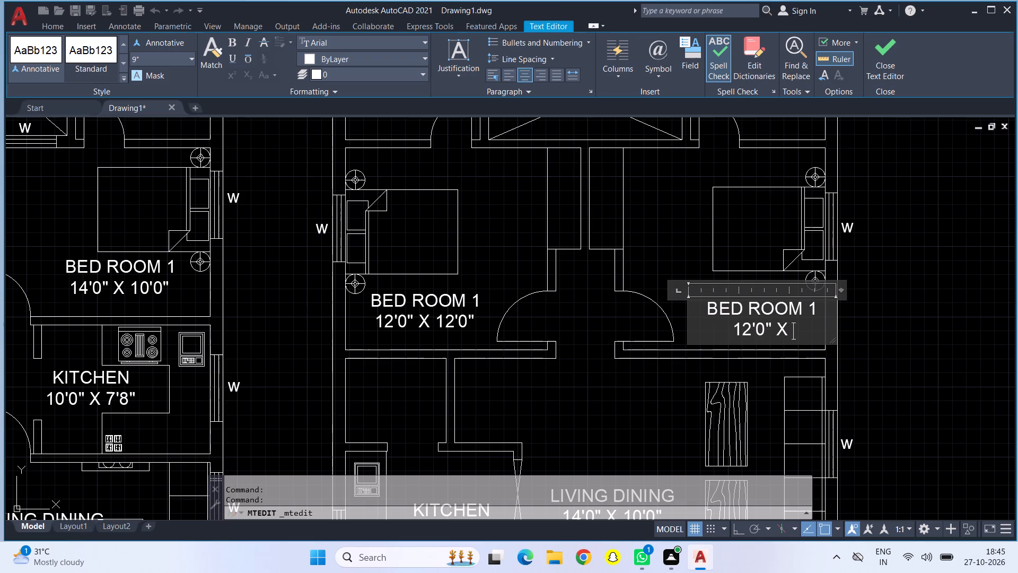
type("10")
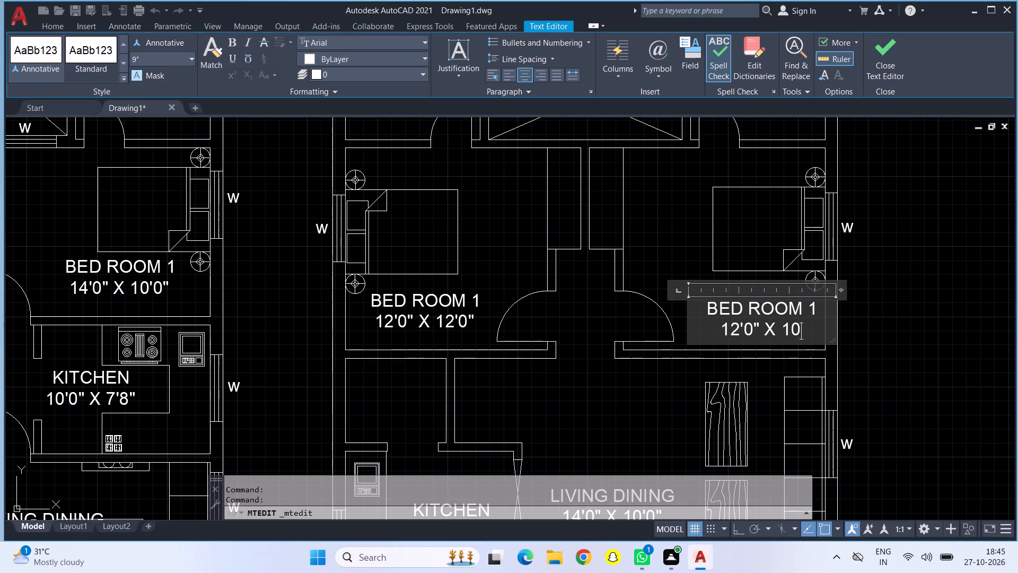
key("BackSpace")
key("2")
type("'0\"")
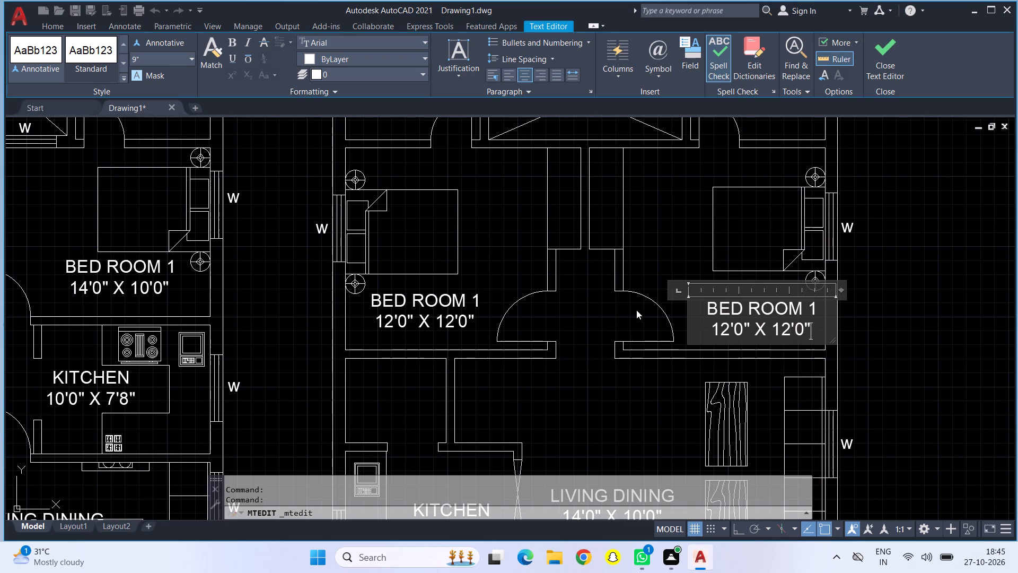
left_click(636, 310)
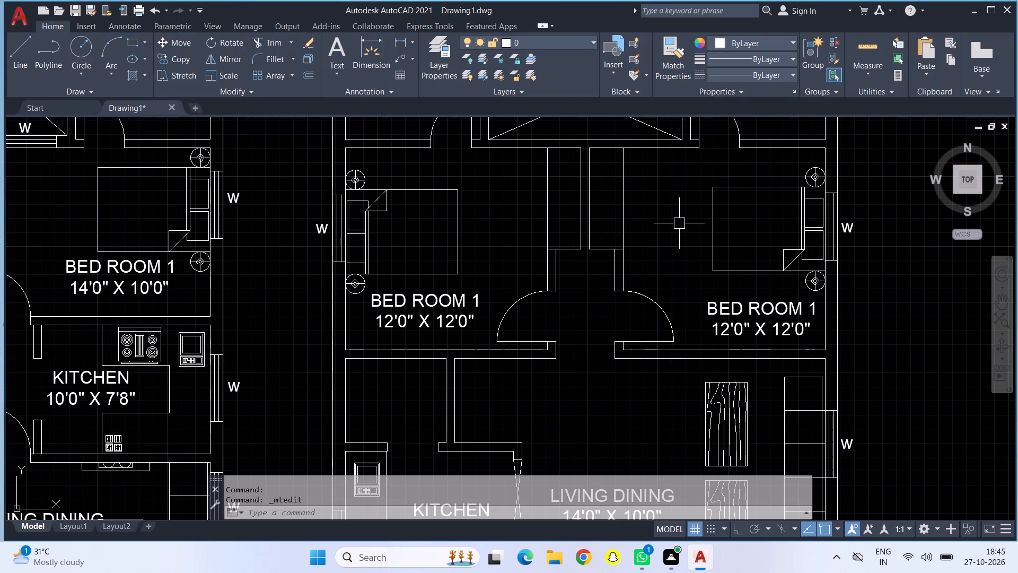
Quick-measure the clear distances across the second plan's living dining room.
middle_click_drag(678, 223, 673, 324)
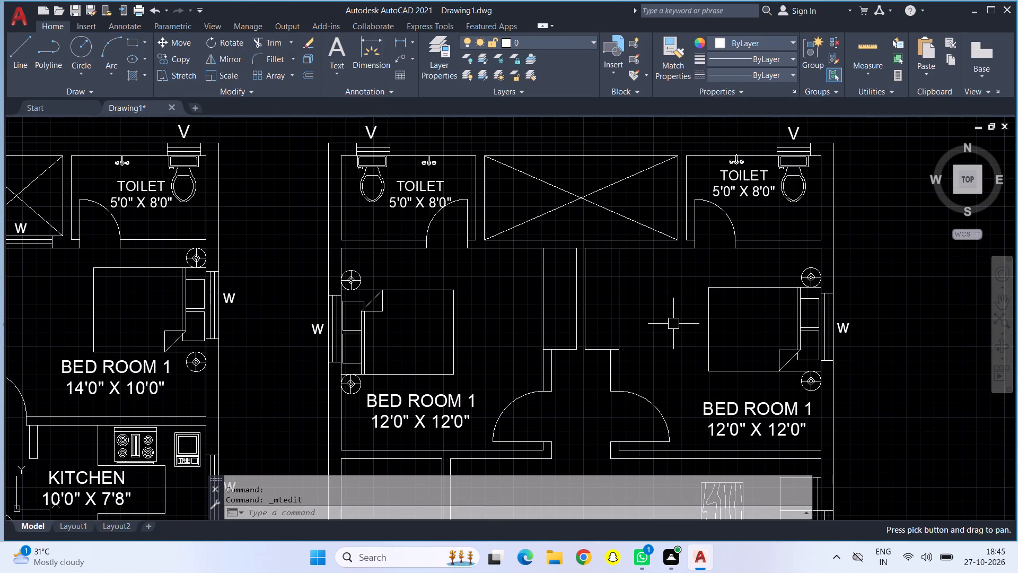
middle_click_drag(668, 314, 680, 210)
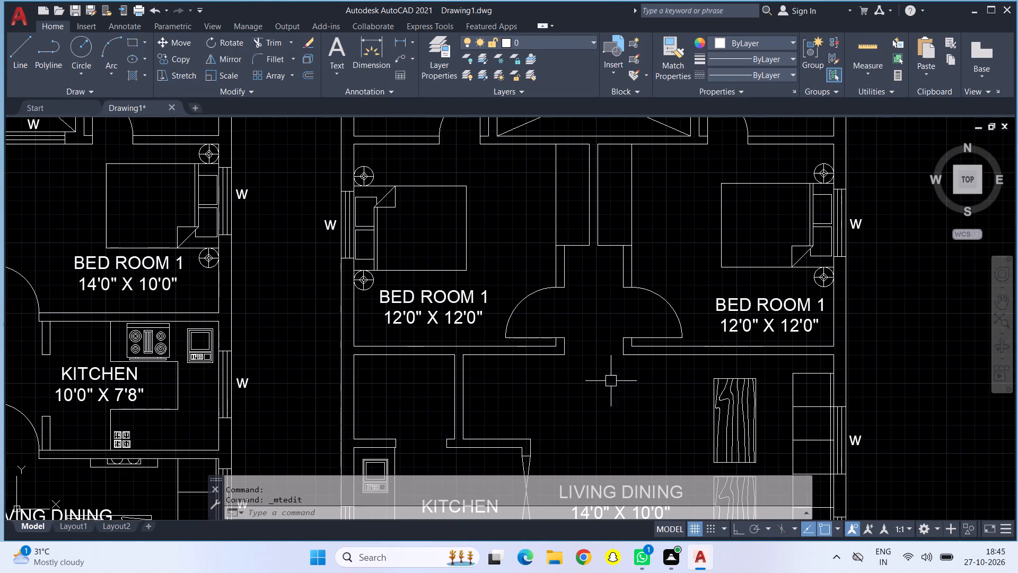
middle_click_drag(608, 396, 622, 266)
scroll(622, 266, "up", 1)
scroll(643, 328, "down", 1)
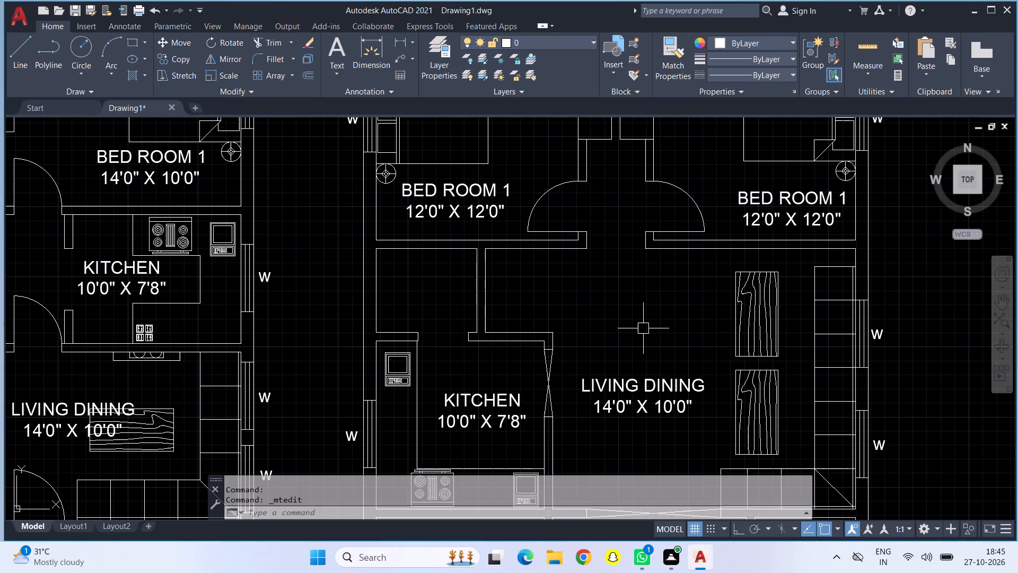
middle_click_drag(643, 328, 620, 236)
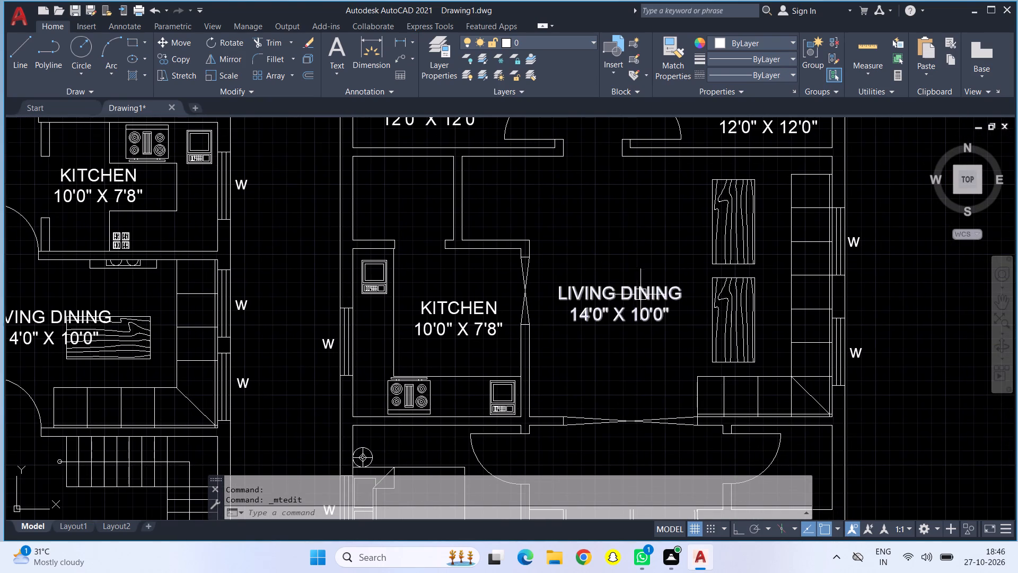
left_click(862, 52)
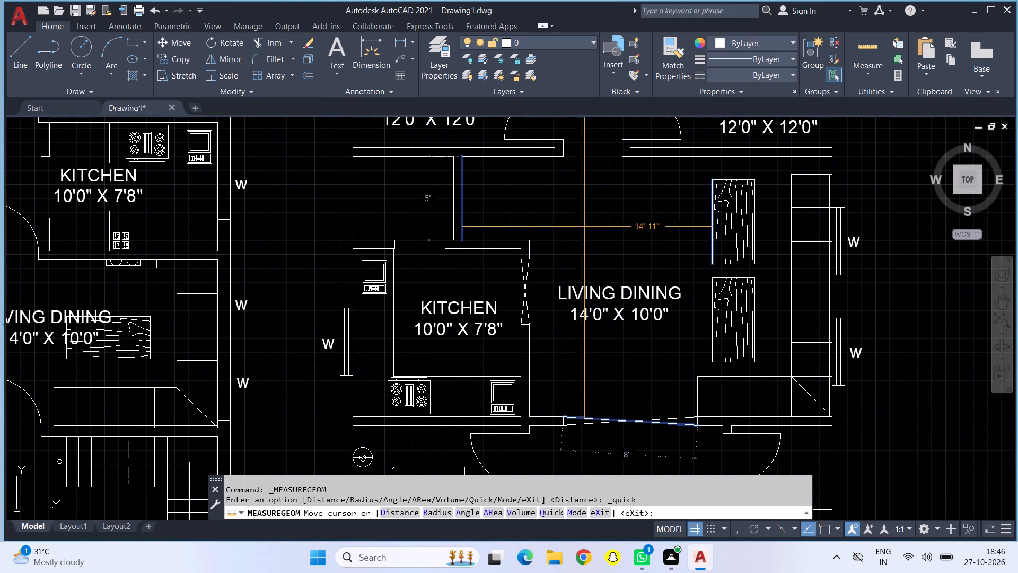
key("Escape")
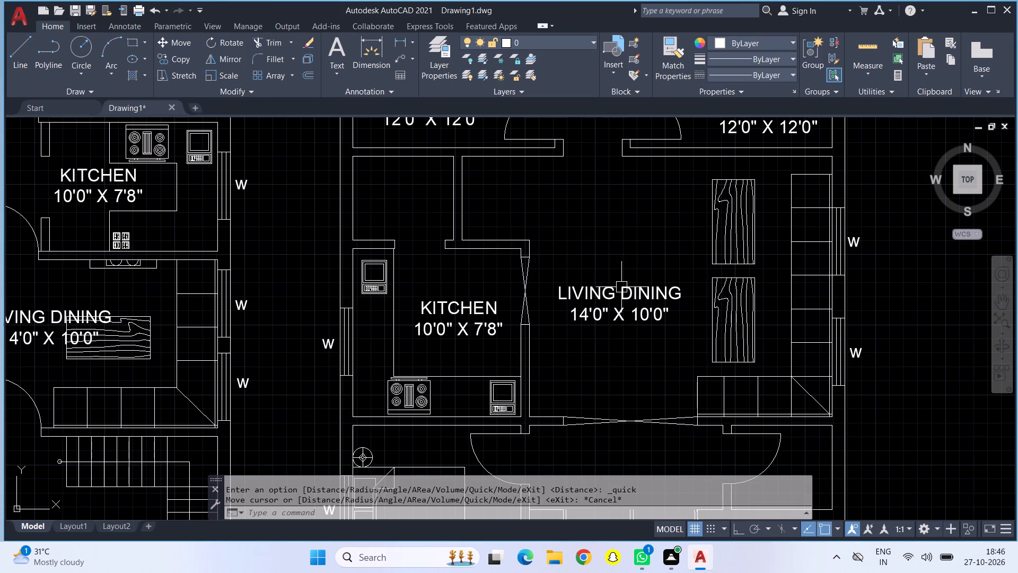
Change the size in the second plan's LIVING DINING label to 15'0" X 22'0".
double_click(621, 305)
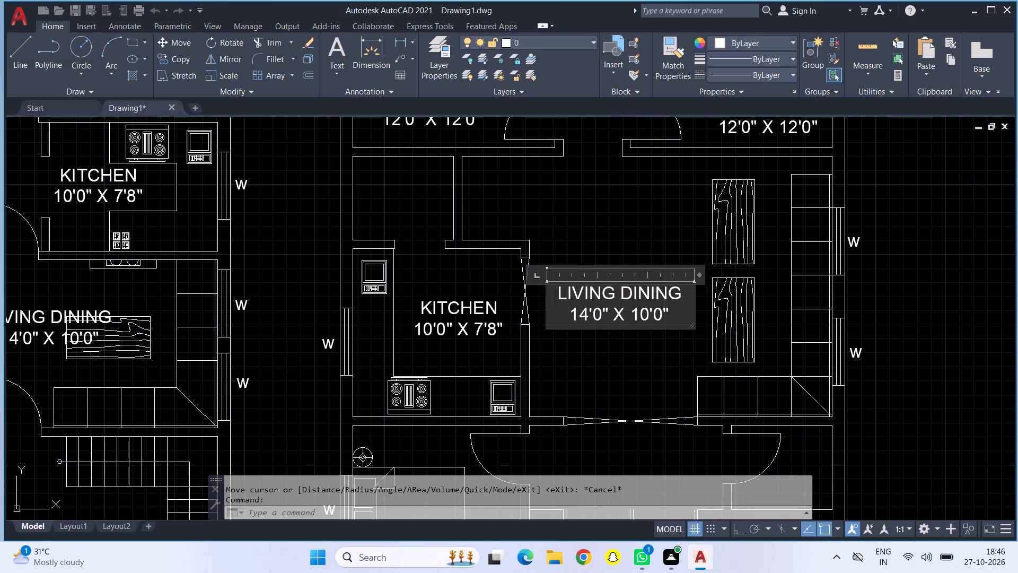
left_click(682, 314)
key("BackSpace")
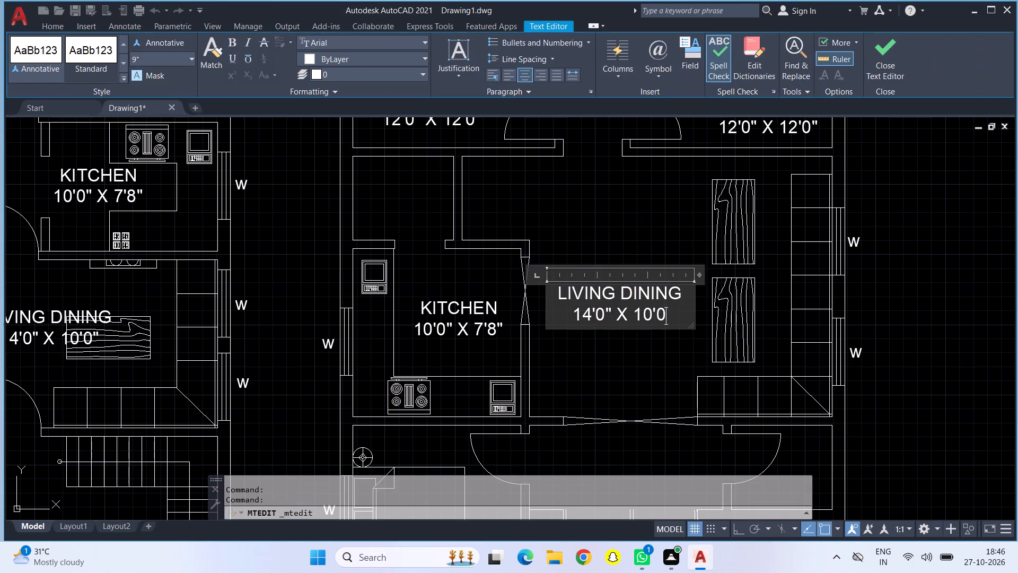
key("BackSpace")
key("BackSpace")
key("BackSpace")
key("BackSpace")
key("BackSpace")
key("BackSpace")
key("BackSpace")
key("BackSpace")
key("BackSpace")
key("BackSpace")
key("BackSpace")
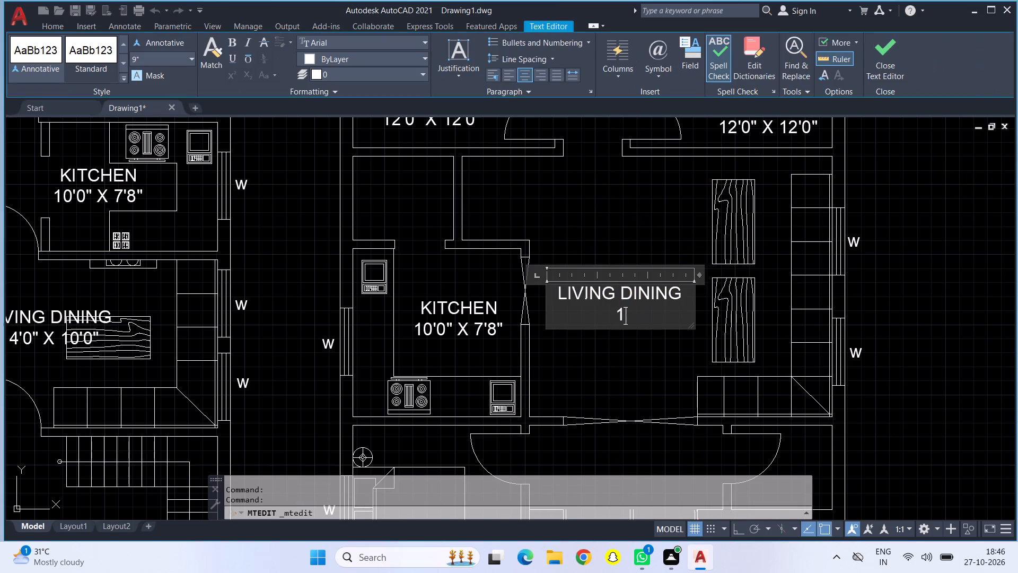
type("5'0\"")
key("space")
key("shift+x")
key("space")
type("22")
type("'0\"")
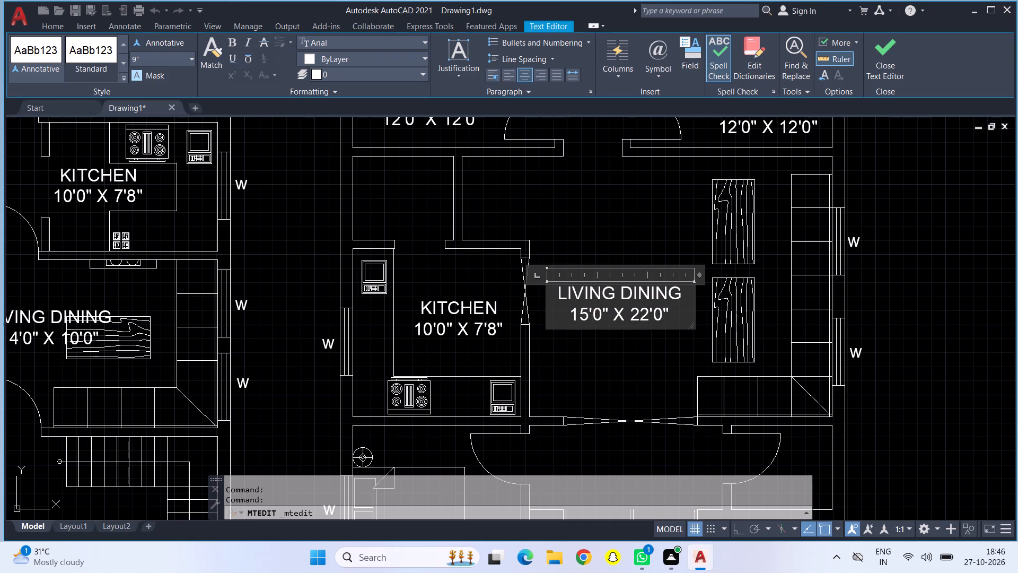
left_click(575, 201)
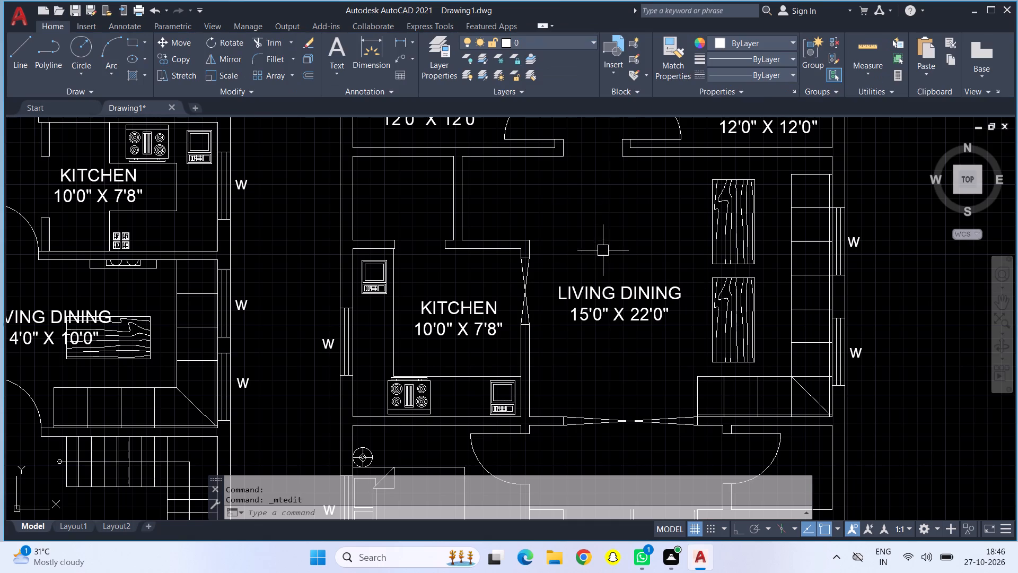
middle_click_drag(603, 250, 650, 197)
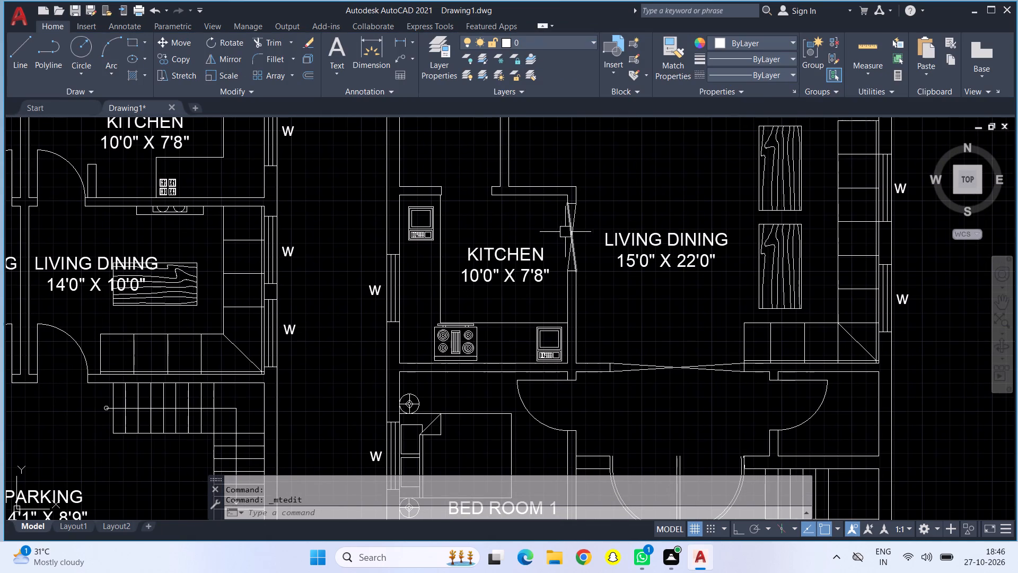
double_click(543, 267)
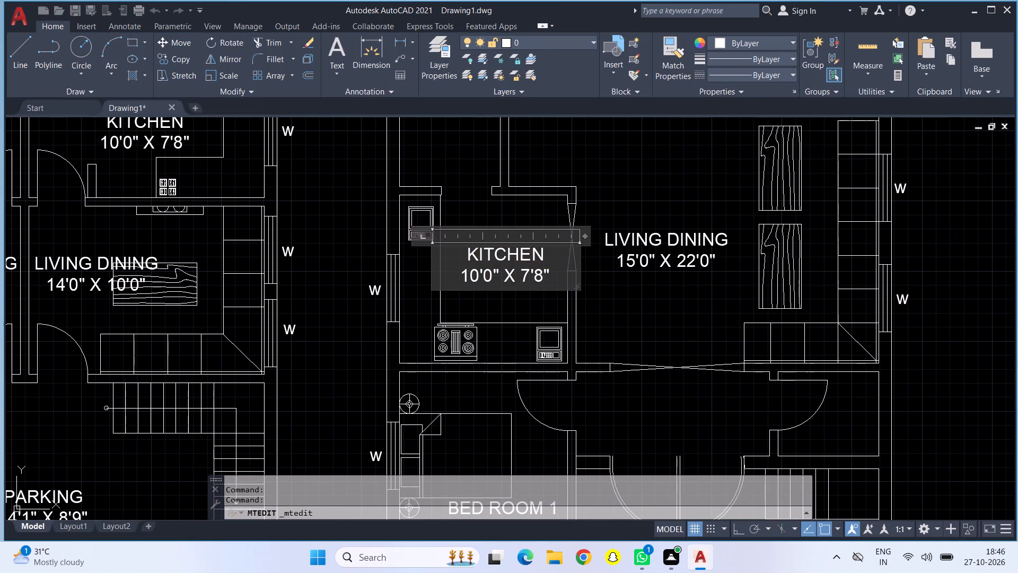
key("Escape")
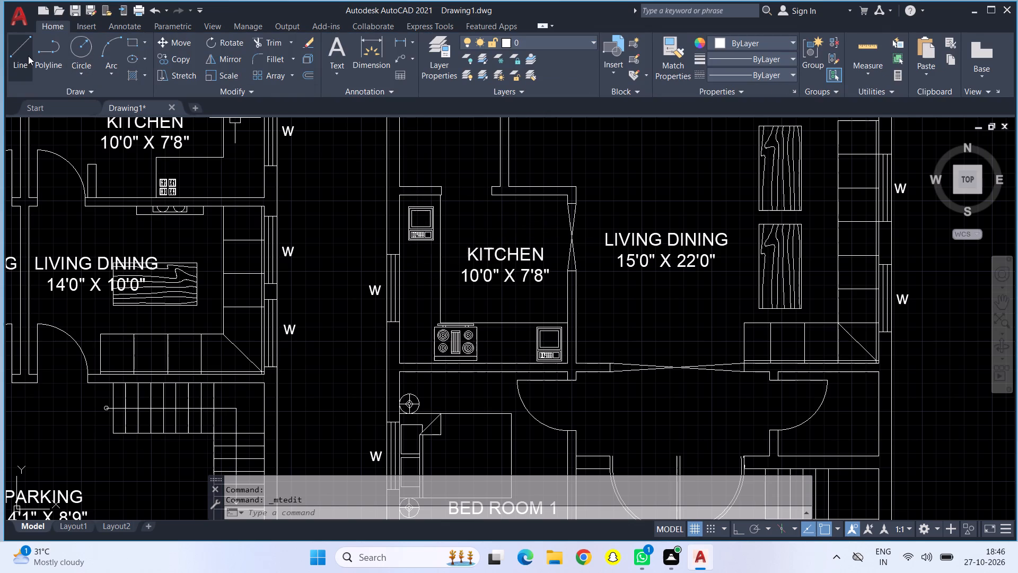
Check the second plan's kitchen width and depth between inner wall corners with a temporary dimension, without placing it.
left_click(381, 54)
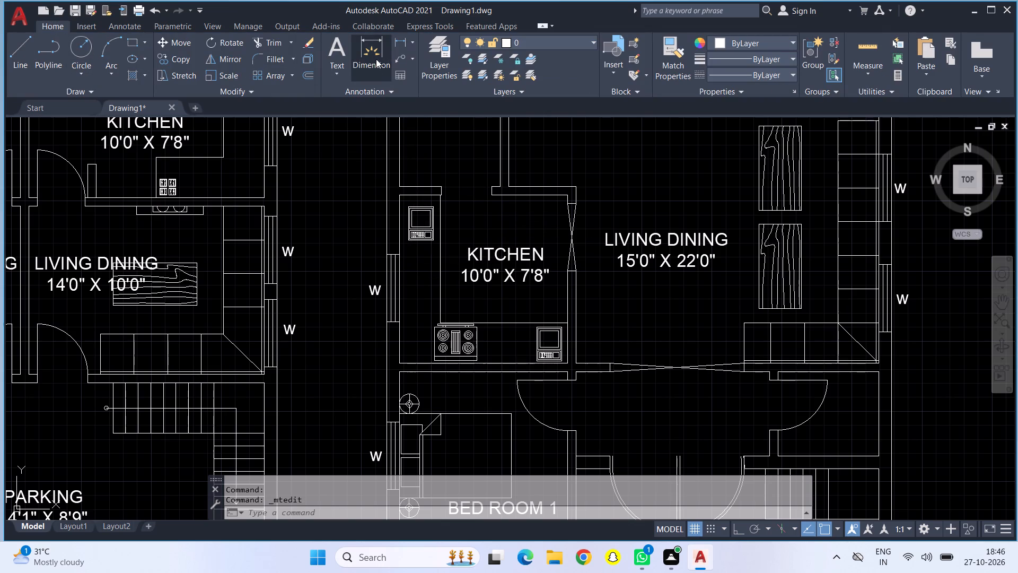
left_click(403, 198)
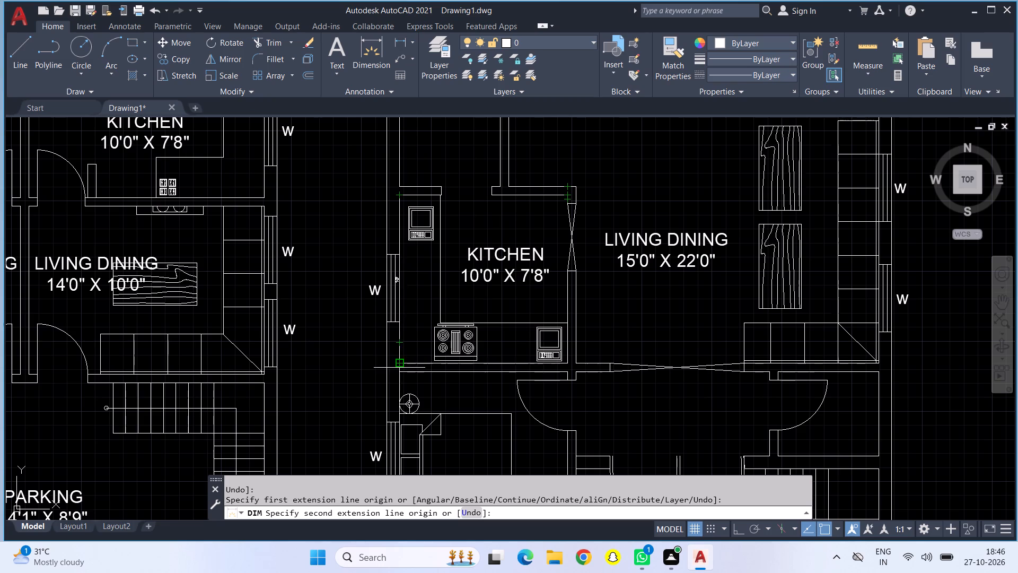
scroll(401, 361, "up", 3)
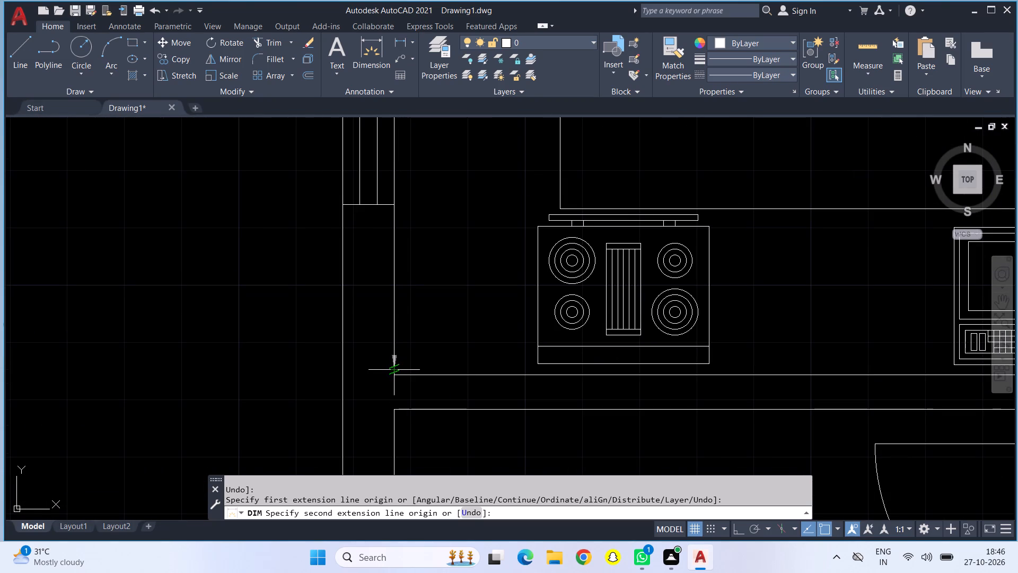
scroll(399, 374, "up", 1)
middle_click_drag(394, 373, 391, 381)
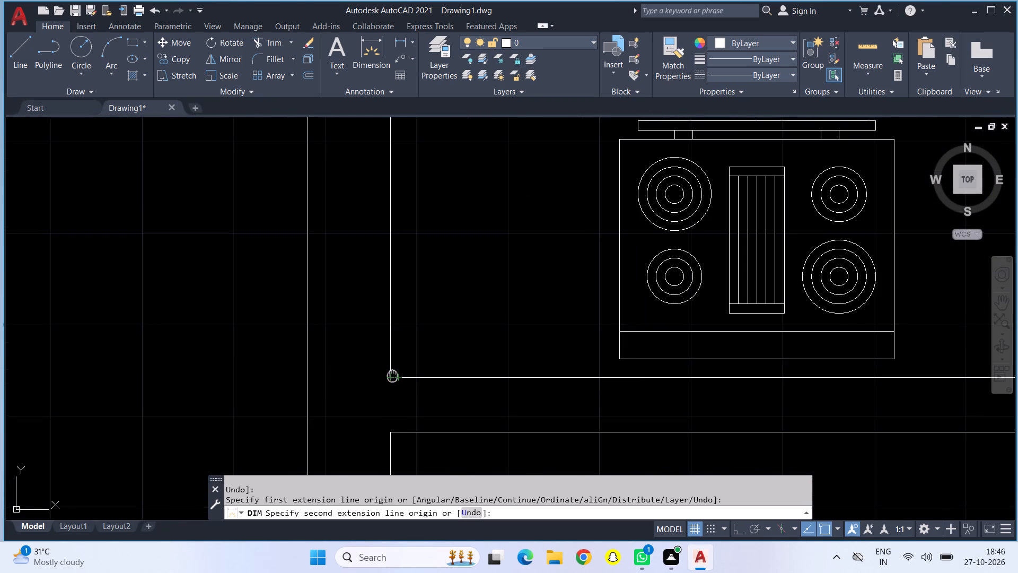
middle_click_drag(391, 381, 383, 499)
scroll(383, 499, "down", 2)
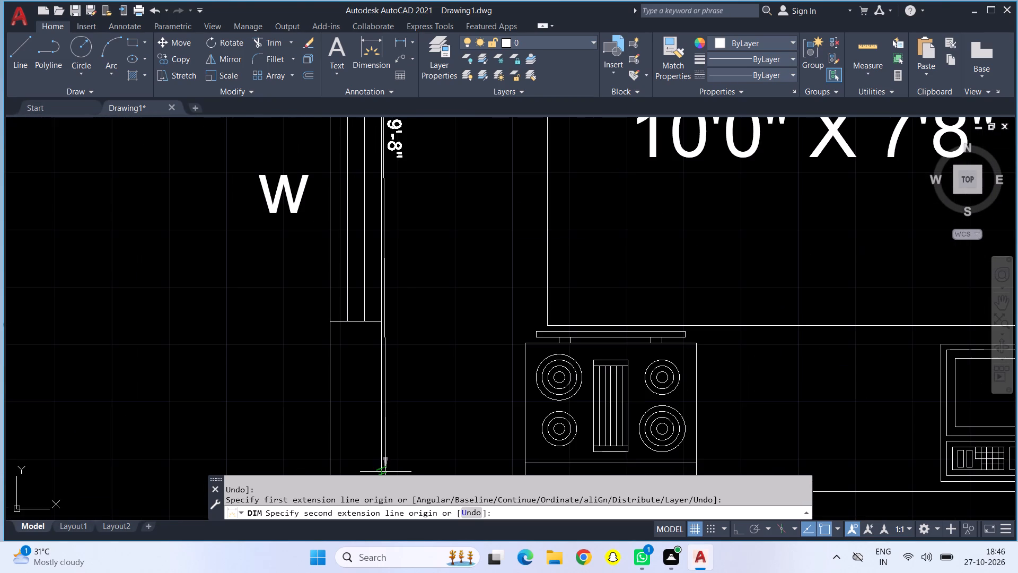
key("Escape")
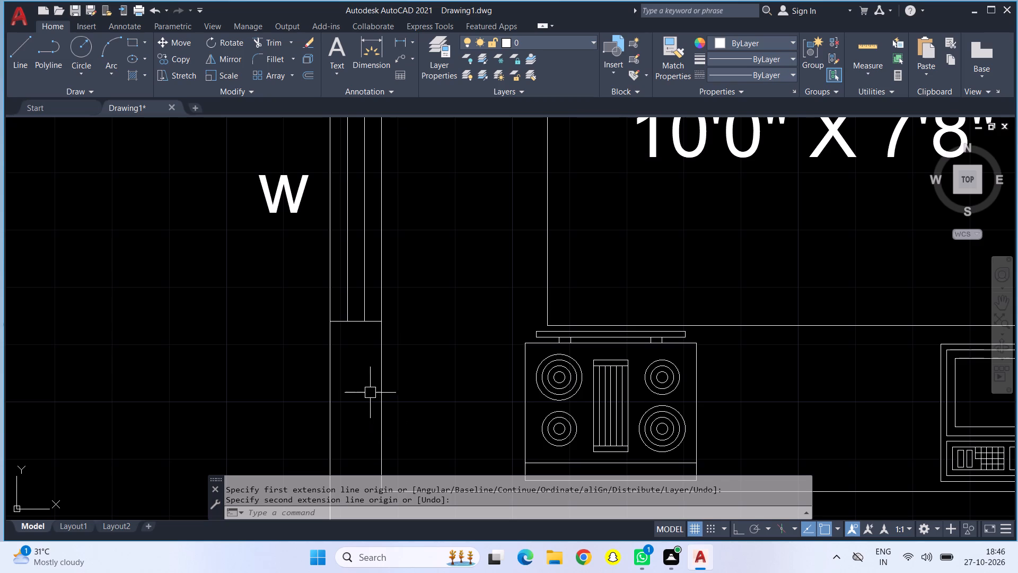
Change the size in the second plan's KITCHEN label to 10'0" X 10'0".
scroll(375, 393, "down", 2)
middle_click_drag(478, 341, 396, 358)
double_click(463, 263)
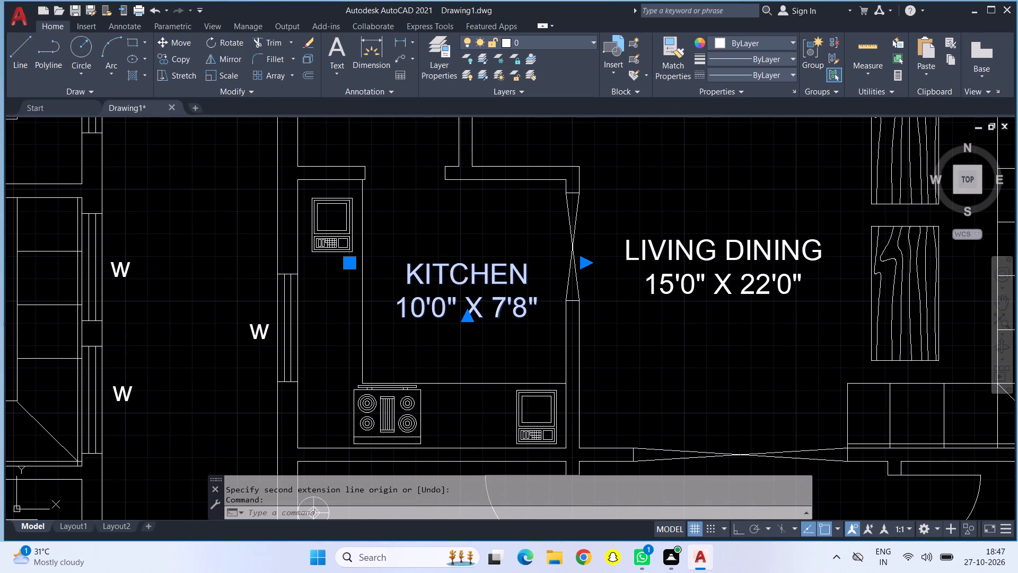
left_click(505, 293)
left_click(509, 296)
double_click(509, 296)
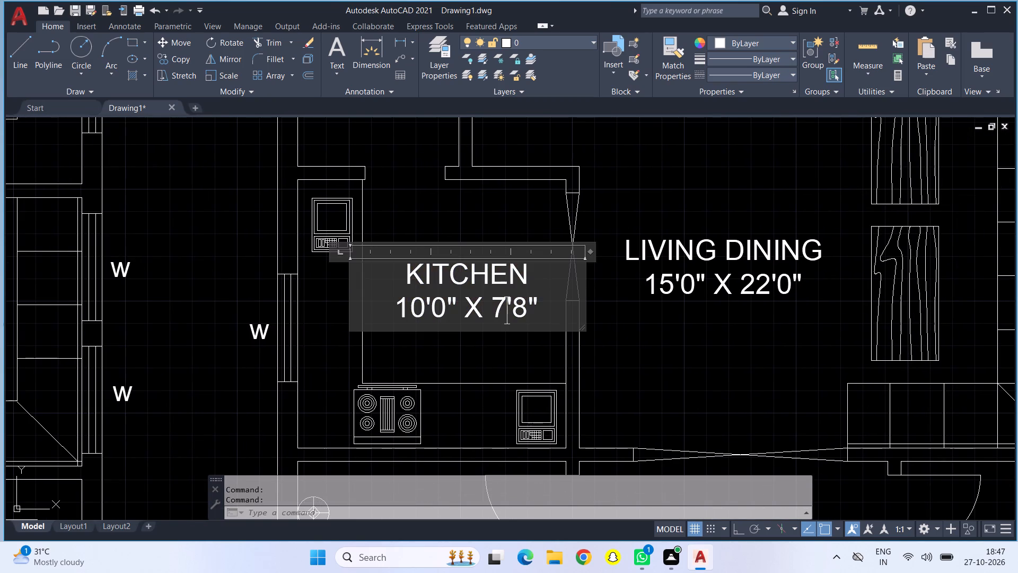
left_click(555, 315)
key("BackSpace")
key("BackSpace")
key("BackSpace")
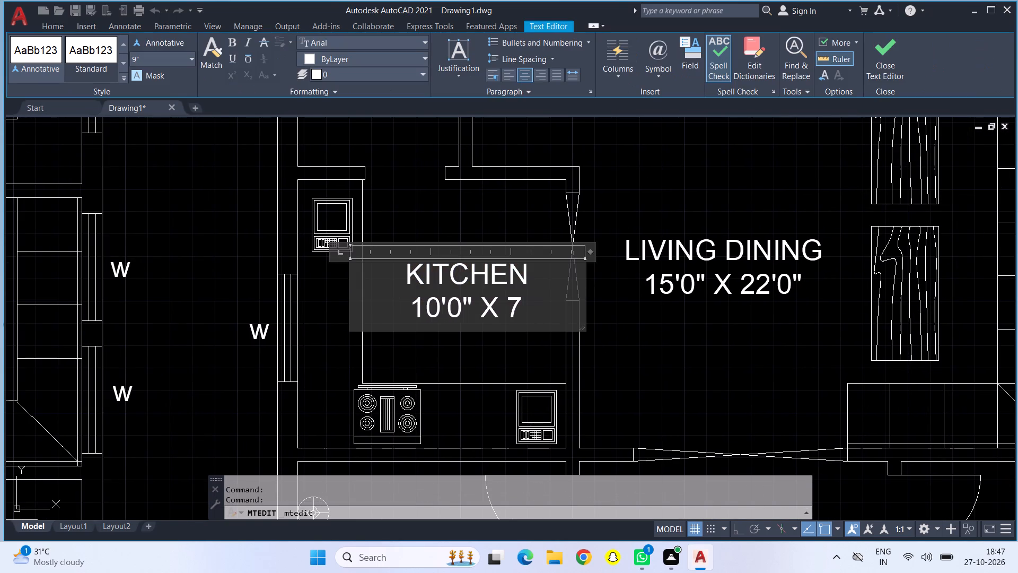
key("BackSpace")
type("10'0\"")
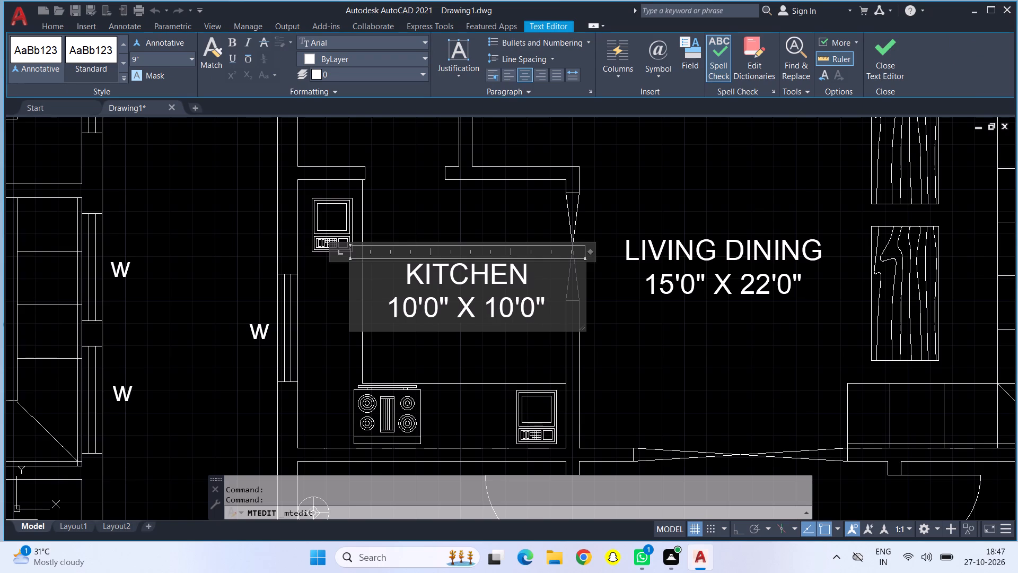
left_click(519, 219)
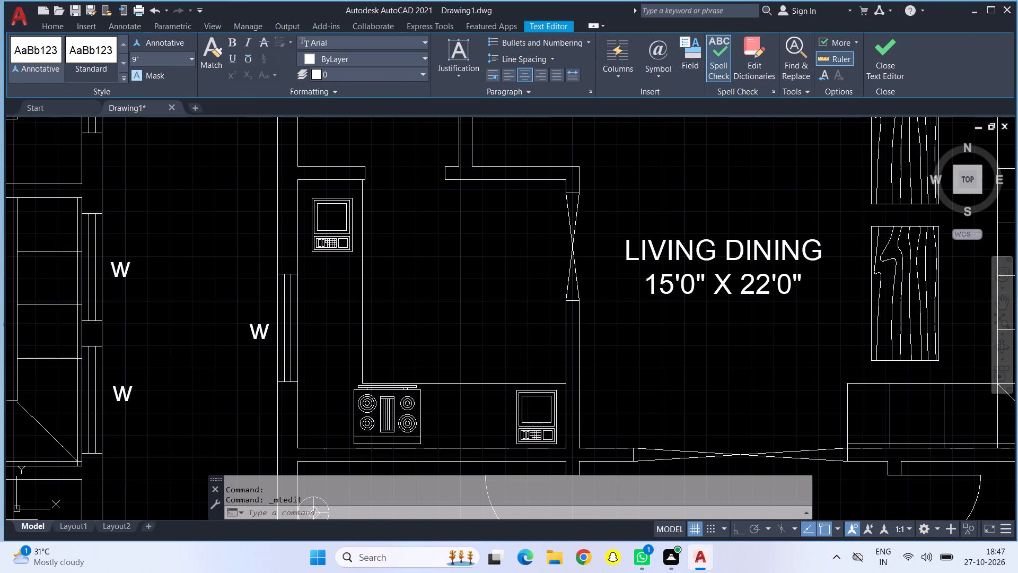
Check the clear width and depth of the second plan's bedroom below the kitchen with a temporary dimension, without placing it.
scroll(643, 353, "down", 2)
middle_click_drag(655, 258, 651, 258)
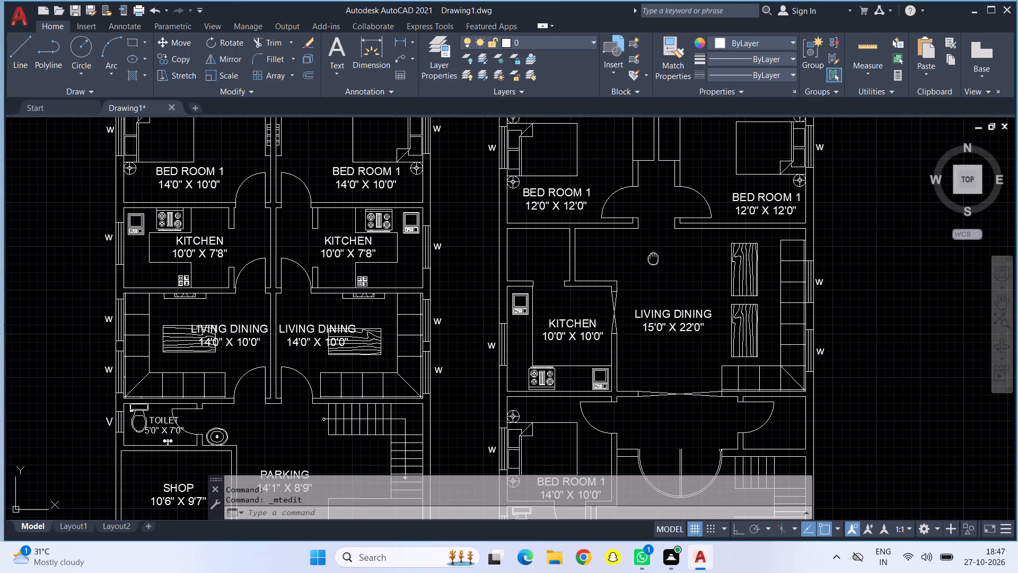
middle_click_drag(651, 258, 601, 181)
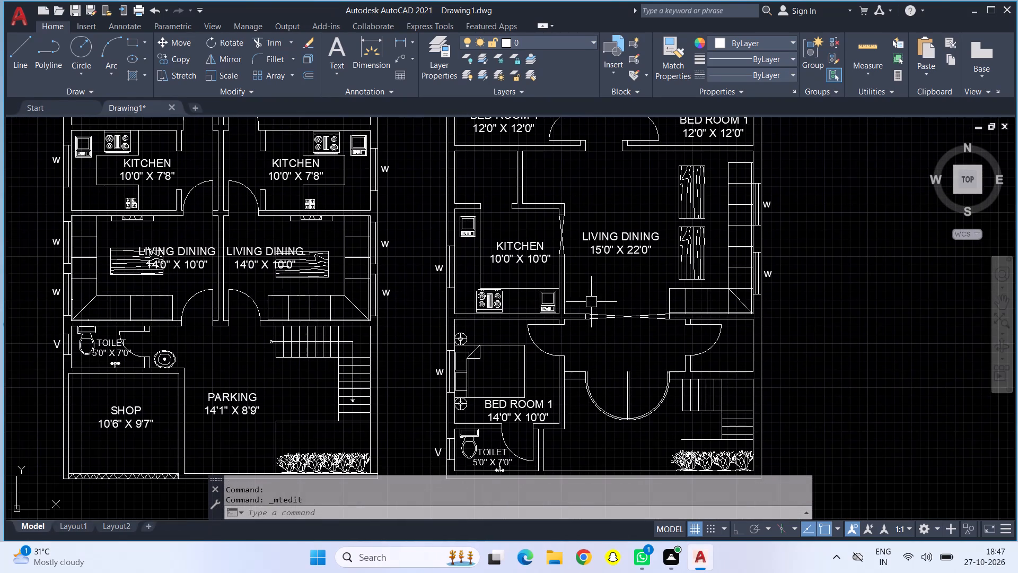
middle_click_drag(581, 418, 629, 359)
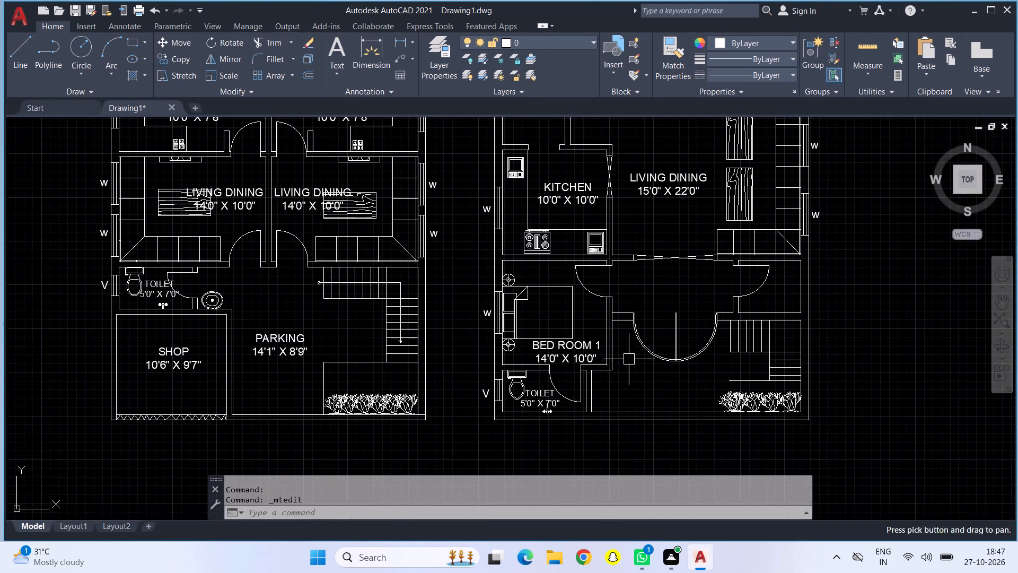
scroll(611, 355, "up", 2)
middle_click_drag(572, 297, 578, 340)
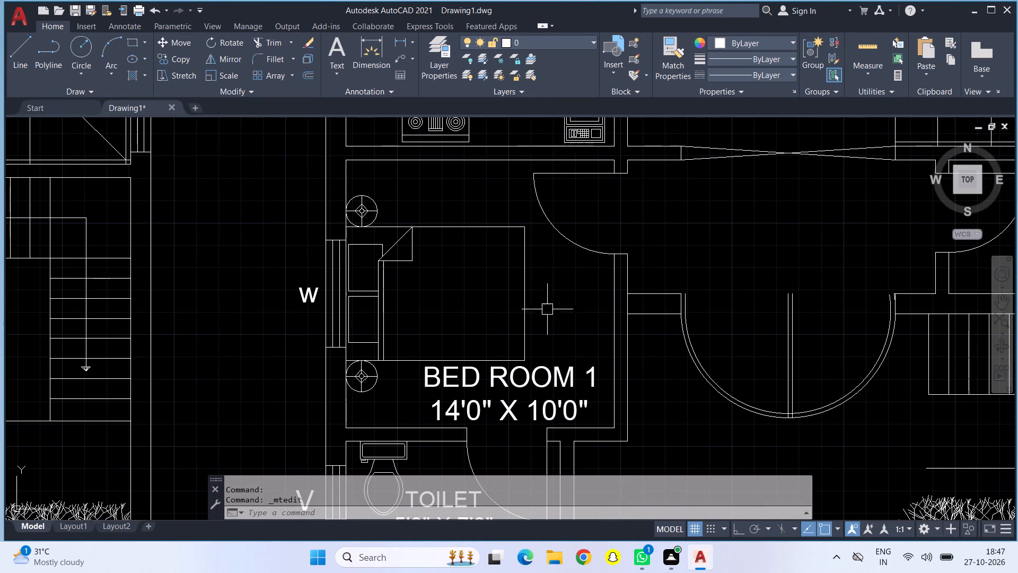
left_click(373, 39)
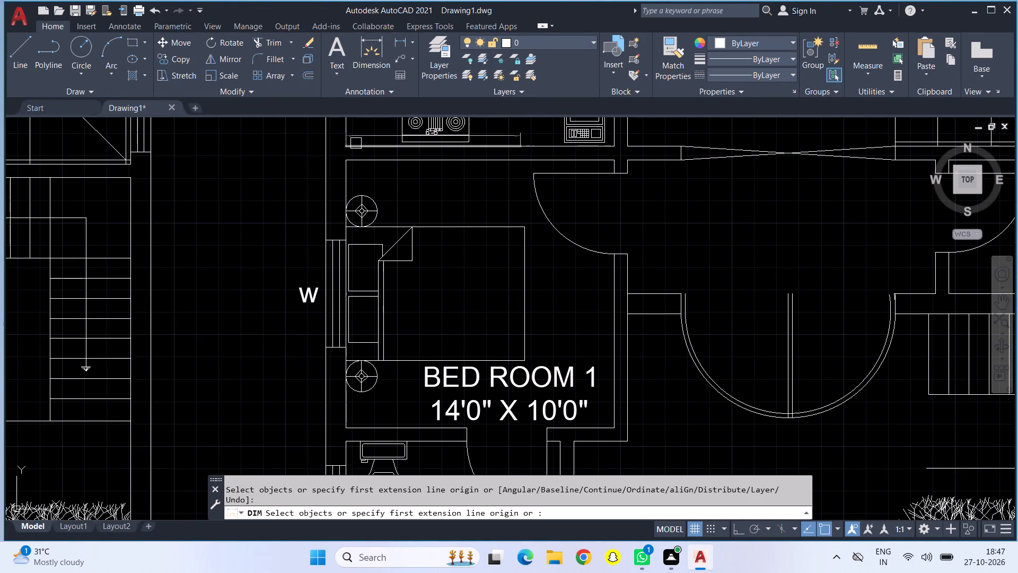
left_click(343, 159)
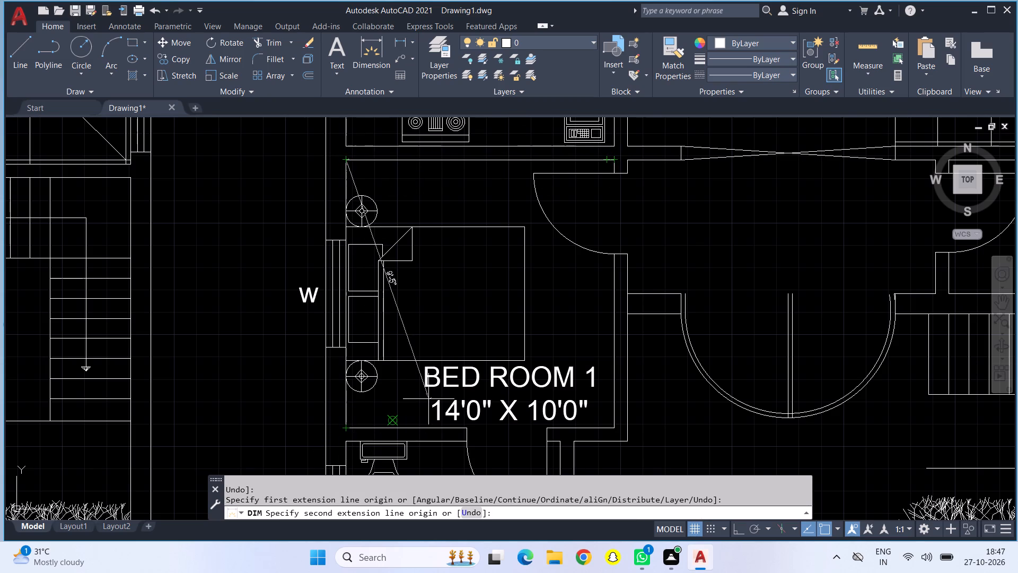
key("Escape")
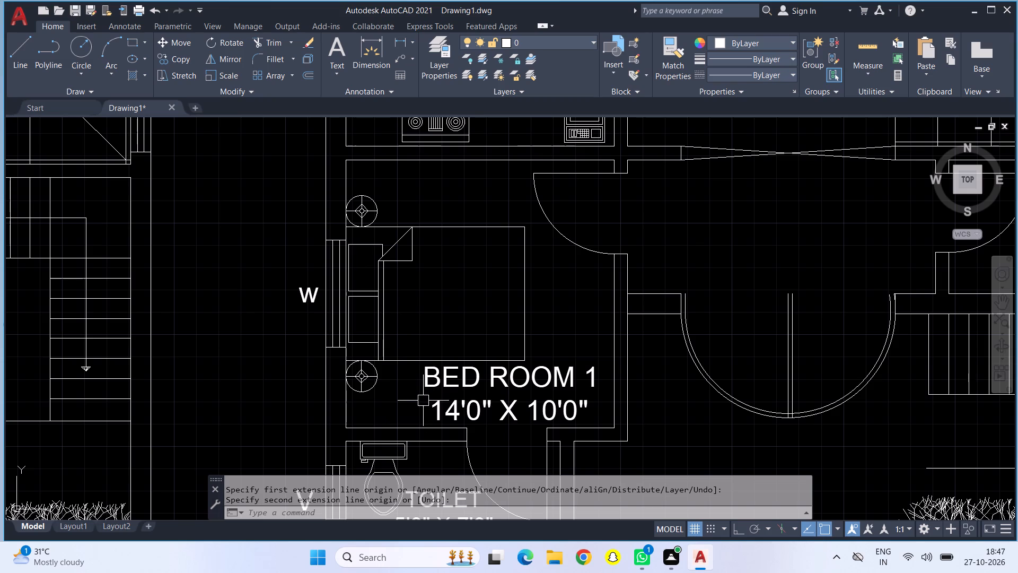
Change the size in the BED ROOM 1 label below the second plan's kitchen to 10'0" X 10'0".
double_click(534, 387)
double_click(534, 389)
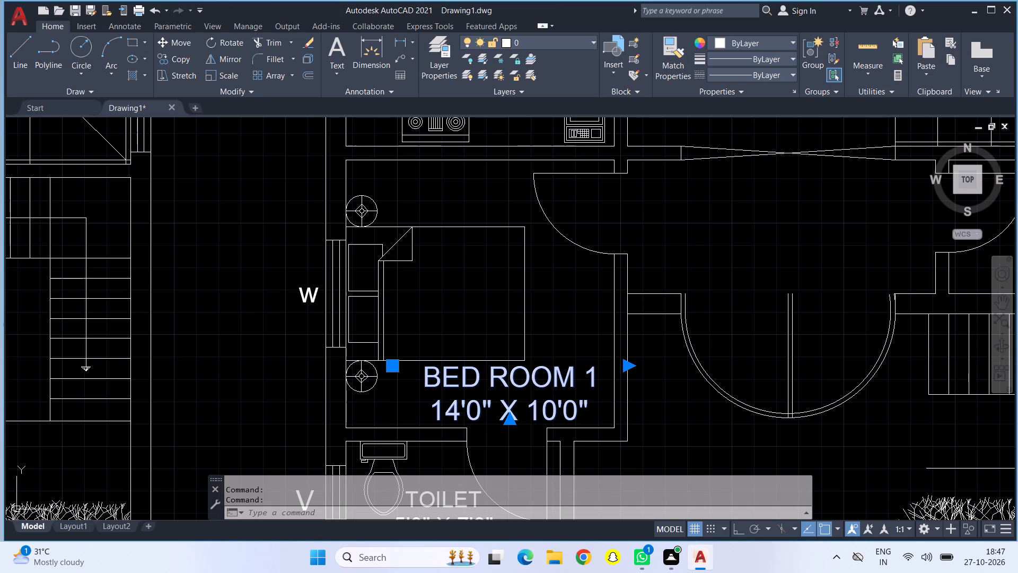
left_click(491, 411)
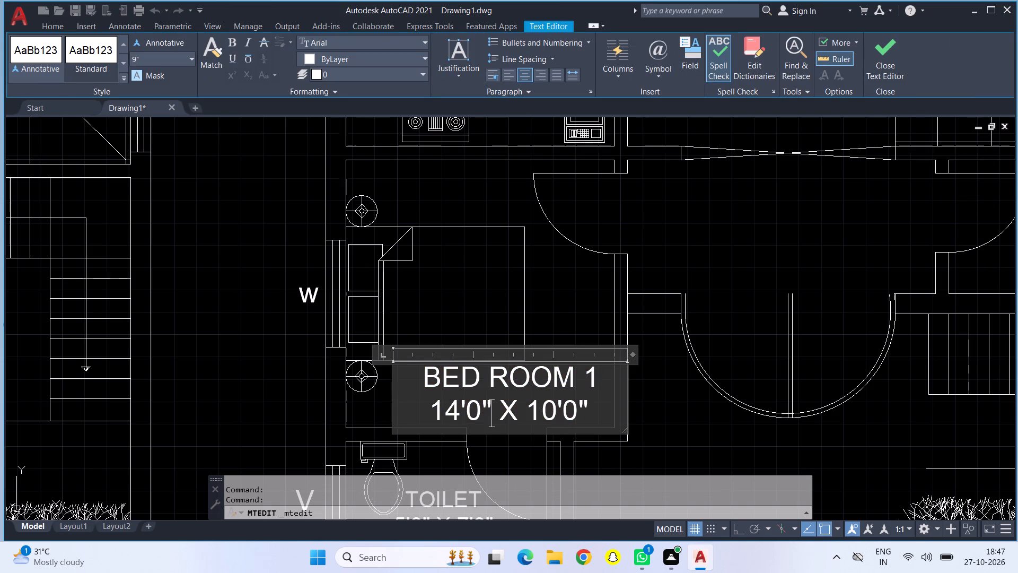
key("BackSpace")
key("BackSpace")
key("BackSpace")
key("BackSpace")
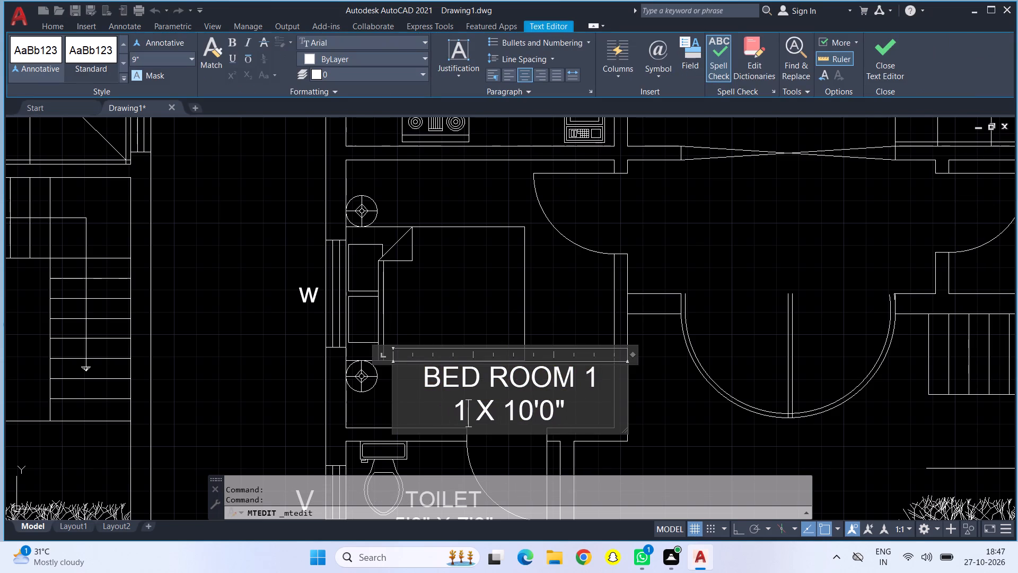
type("0'0\"")
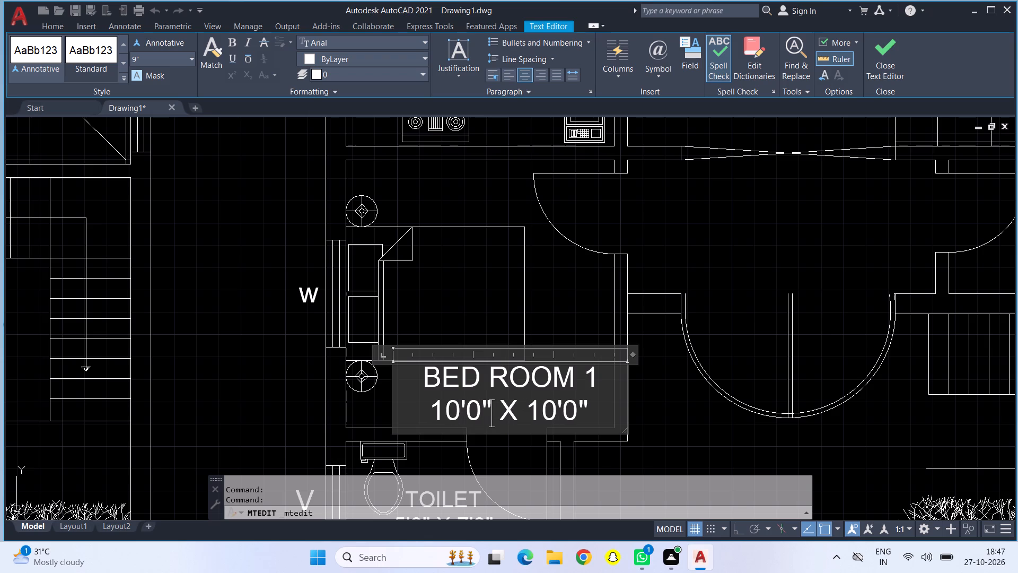
left_click(429, 322)
Change the size in the TOILET label below the second plan's lower bedroom to 4'0" X 7'0".
scroll(469, 333, "down", 1)
scroll(537, 361, "down", 1)
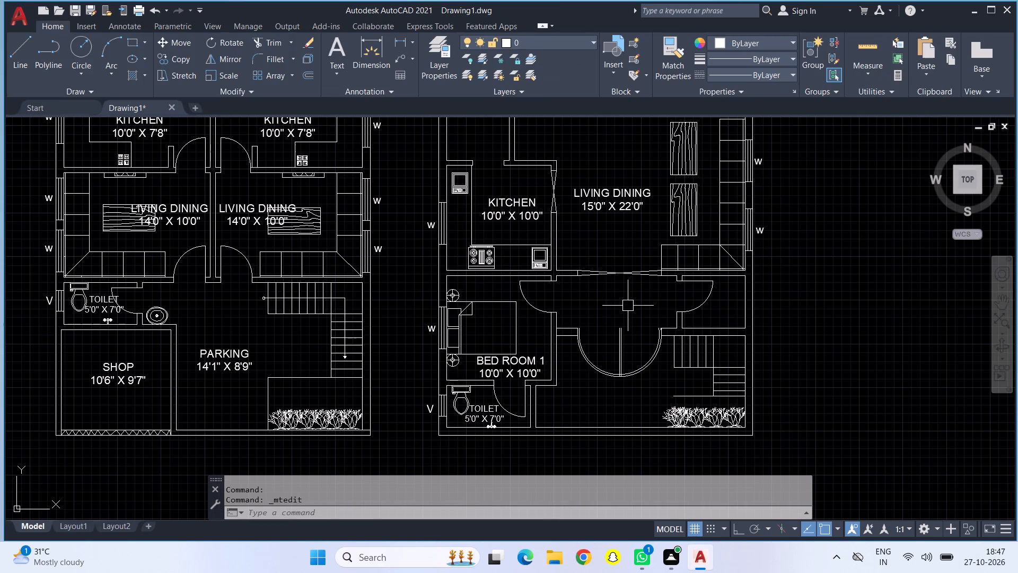
middle_click_drag(627, 303, 512, 273)
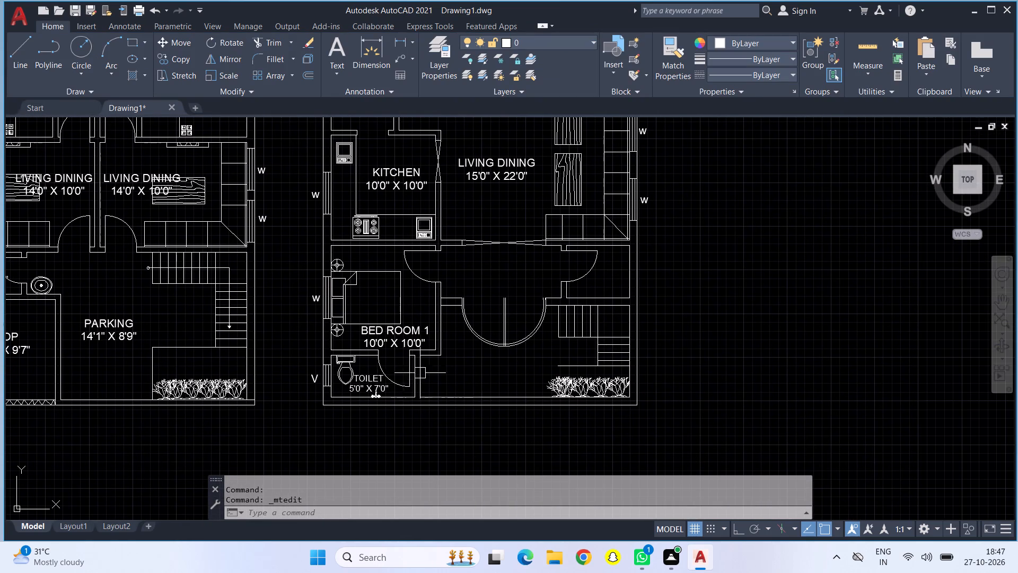
middle_click_drag(467, 375, 535, 355)
scroll(443, 374, "up", 2)
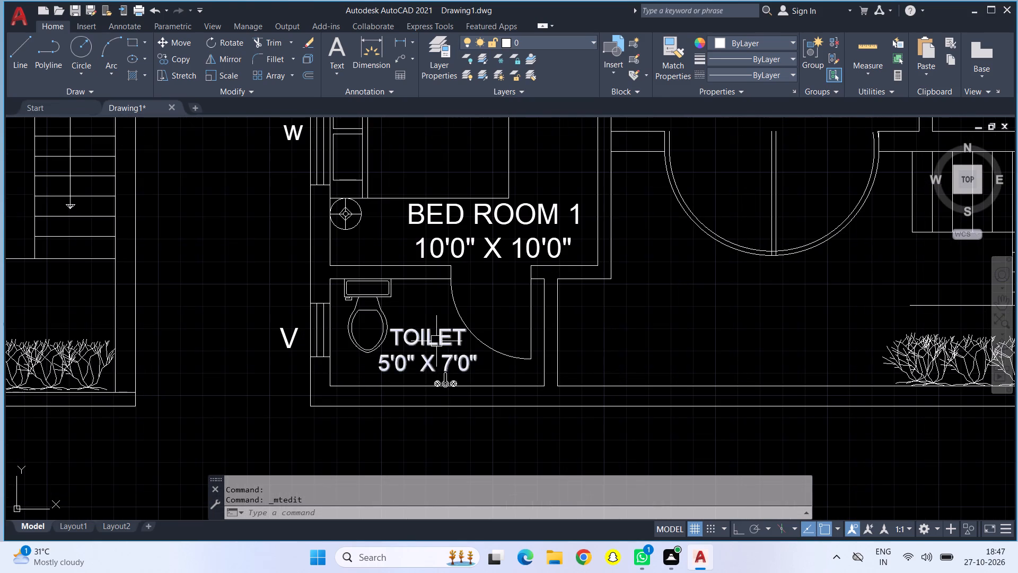
double_click(435, 341)
double_click(420, 338)
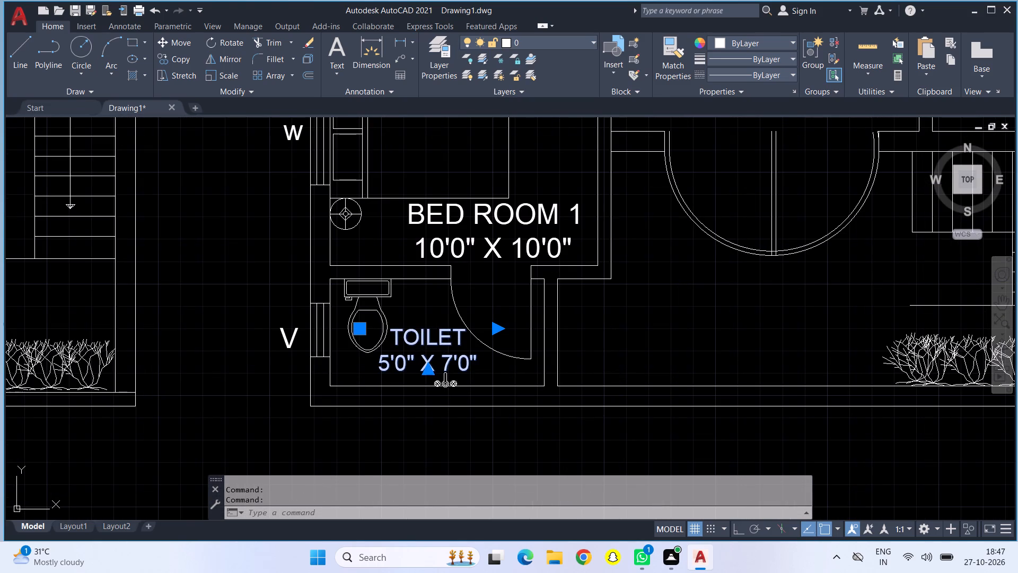
left_click(417, 353)
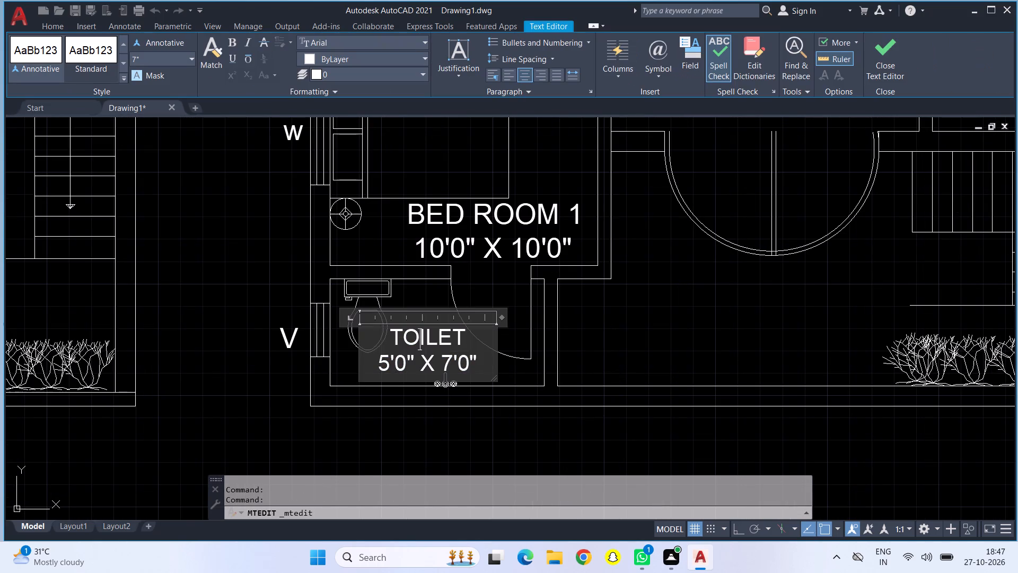
left_click(413, 361)
key("BackSpace")
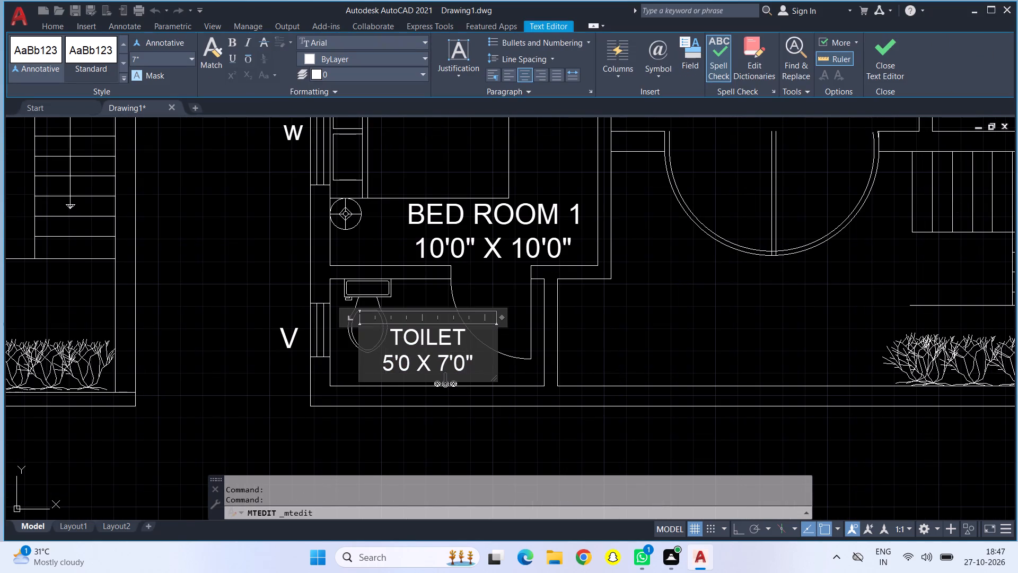
key("BackSpace")
key("BackSpace")
key("BackSpace")
type("4'0\"")
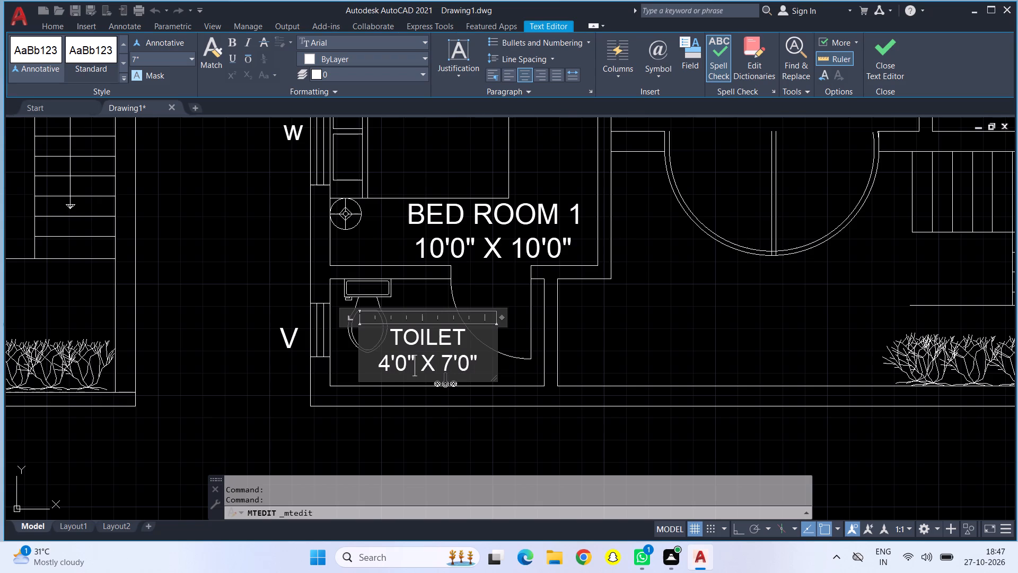
left_click(588, 330)
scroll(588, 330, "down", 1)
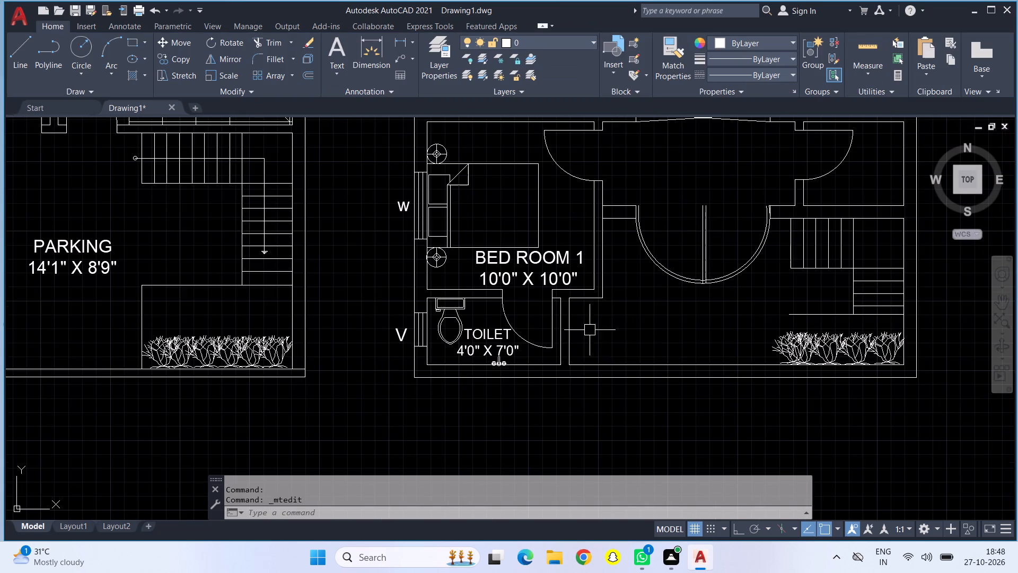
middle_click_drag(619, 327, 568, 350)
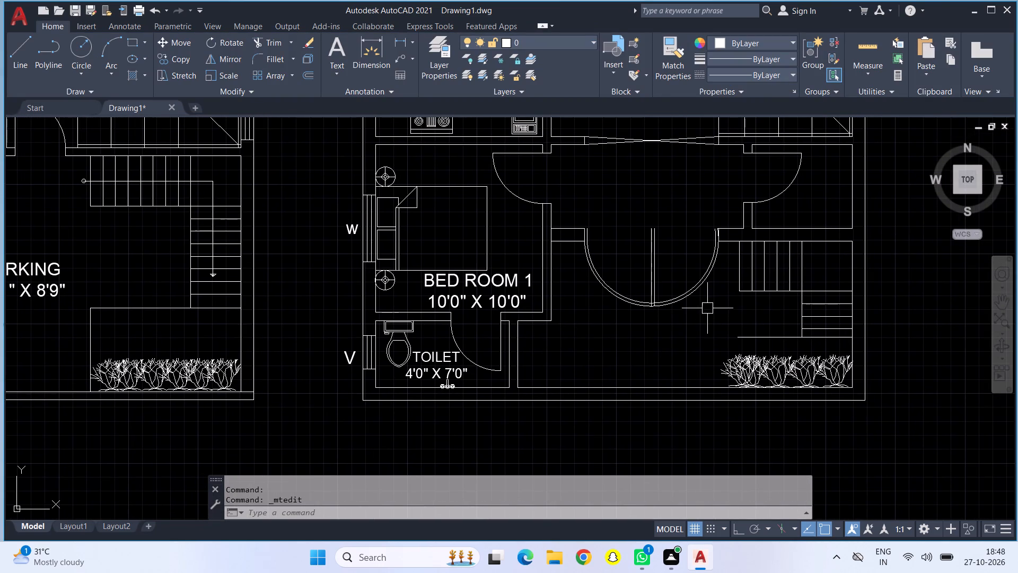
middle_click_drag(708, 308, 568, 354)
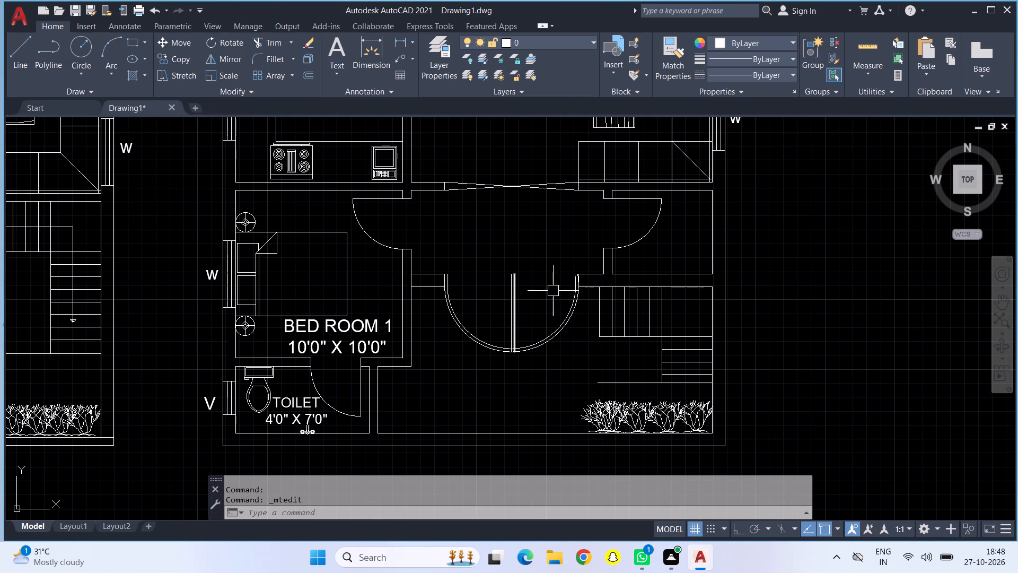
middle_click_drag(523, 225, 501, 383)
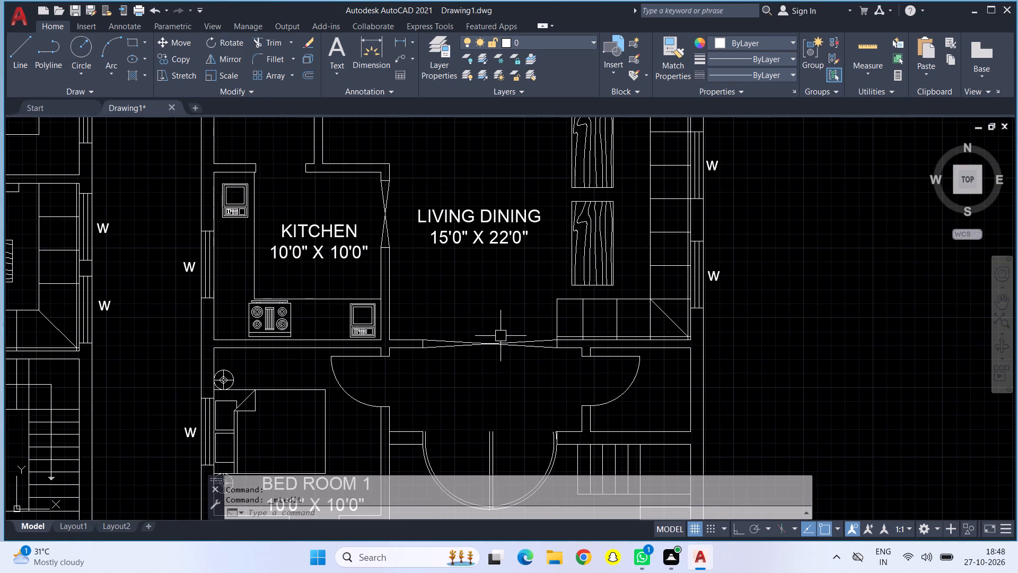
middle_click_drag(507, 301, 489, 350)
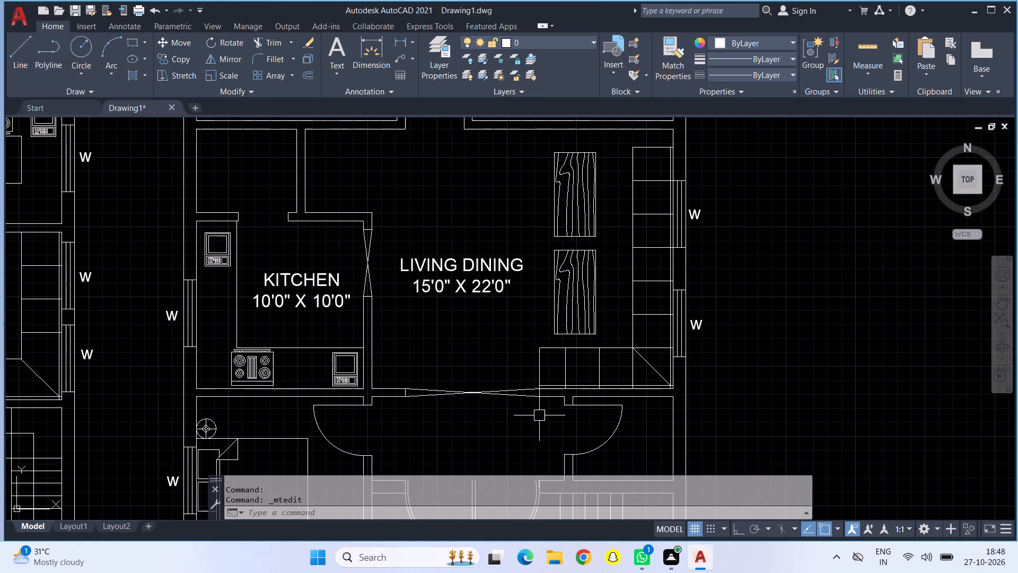
Look over the second plan from the living dining area up to the top toilets, checking which rooms still need labels.
scroll(538, 392, "up", 2)
scroll(538, 392, "down", 1)
scroll(548, 409, "up", 1)
scroll(548, 410, "down", 1)
scroll(548, 410, "up", 1)
scroll(546, 385, "down", 1)
scroll(546, 385, "up", 1)
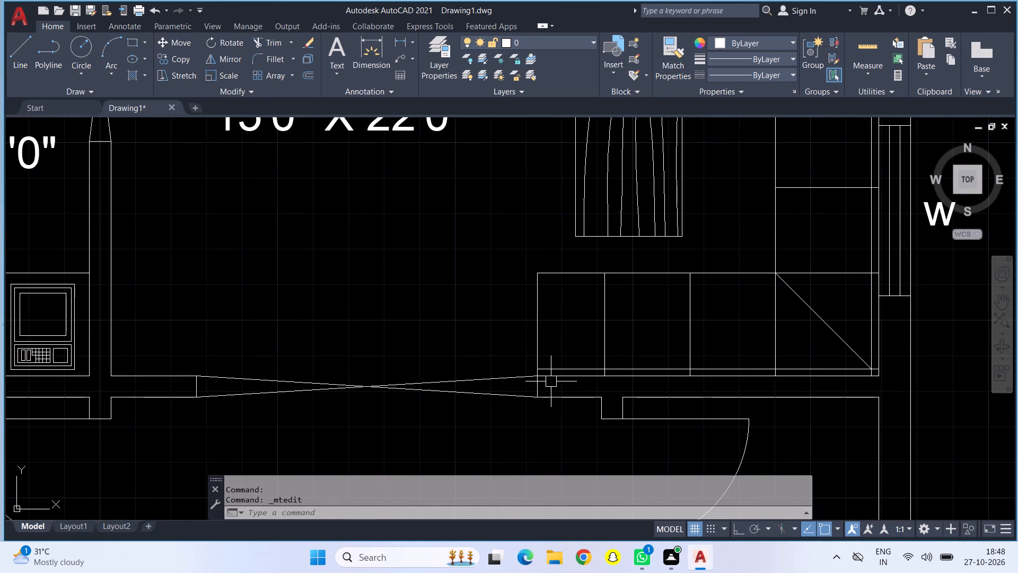
scroll(555, 374, "down", 1)
scroll(578, 289, "down", 1)
middle_click_drag(532, 293, 525, 345)
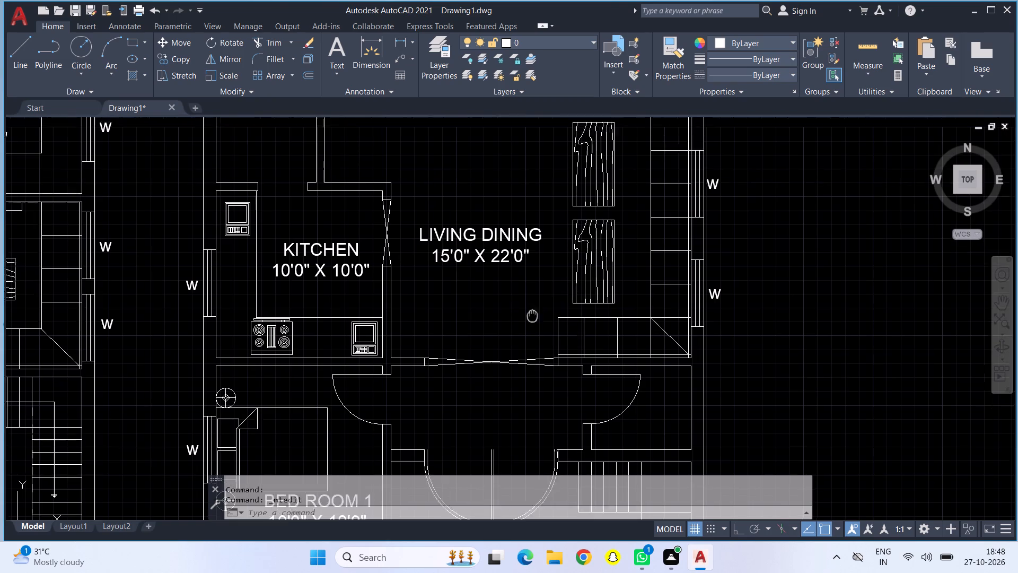
middle_click_drag(525, 345, 512, 398)
middle_click_drag(497, 259, 578, 439)
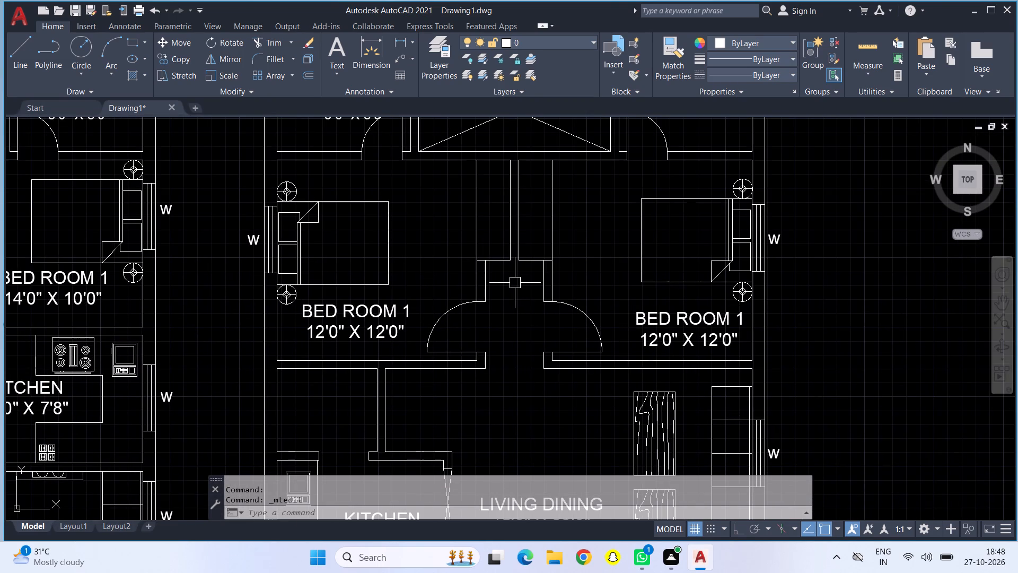
middle_click_drag(514, 283, 512, 412)
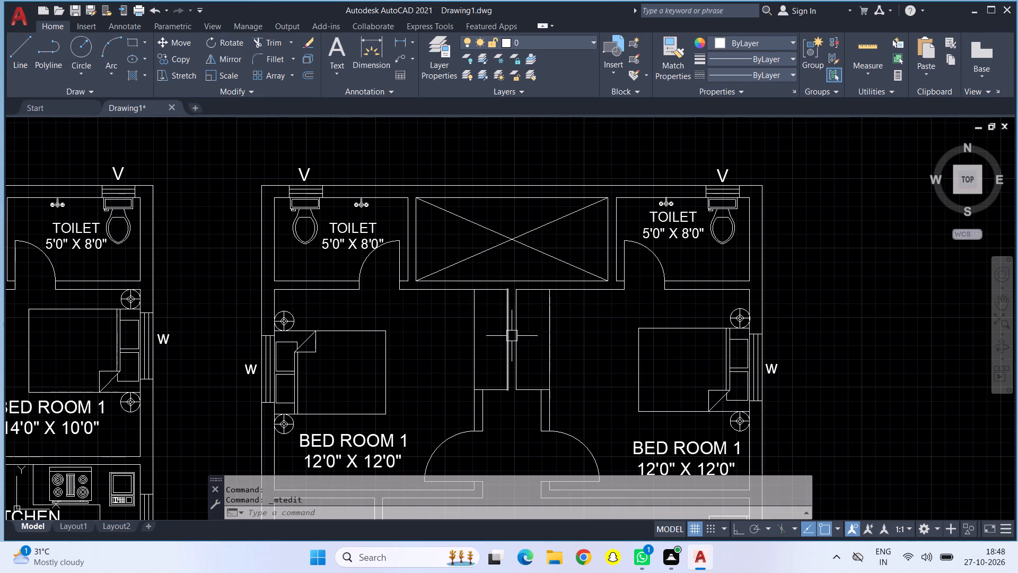
scroll(512, 335, "up", 2)
scroll(512, 335, "down", 1)
scroll(512, 335, "up", 4)
scroll(512, 335, "down", 2)
scroll(512, 335, "up", 1)
scroll(512, 335, "down", 3)
scroll(512, 335, "up", 1)
scroll(512, 335, "down", 2)
scroll(601, 374, "down", 1)
middle_click_drag(600, 375, 587, 262)
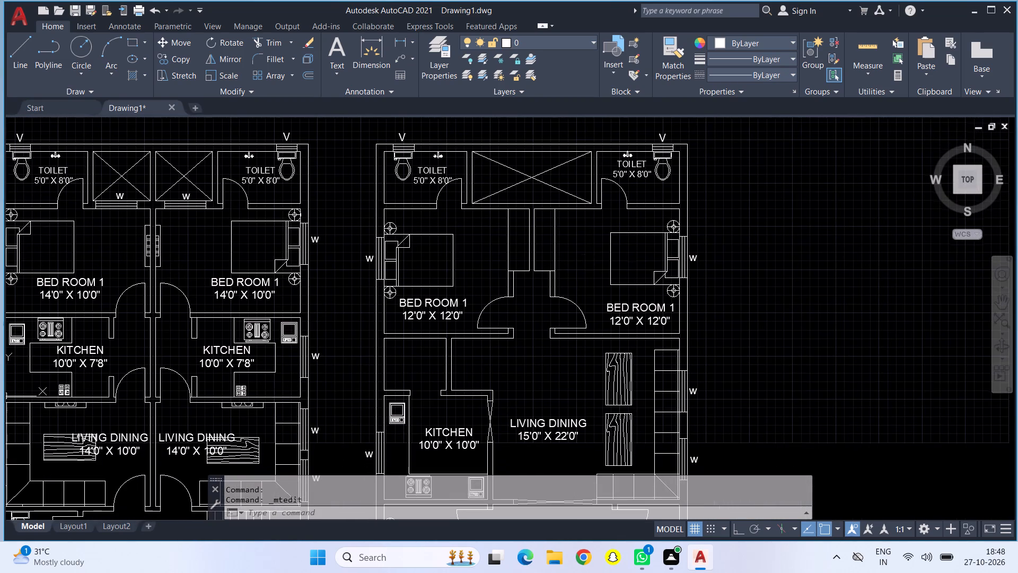
middle_click_drag(512, 373, 542, 260)
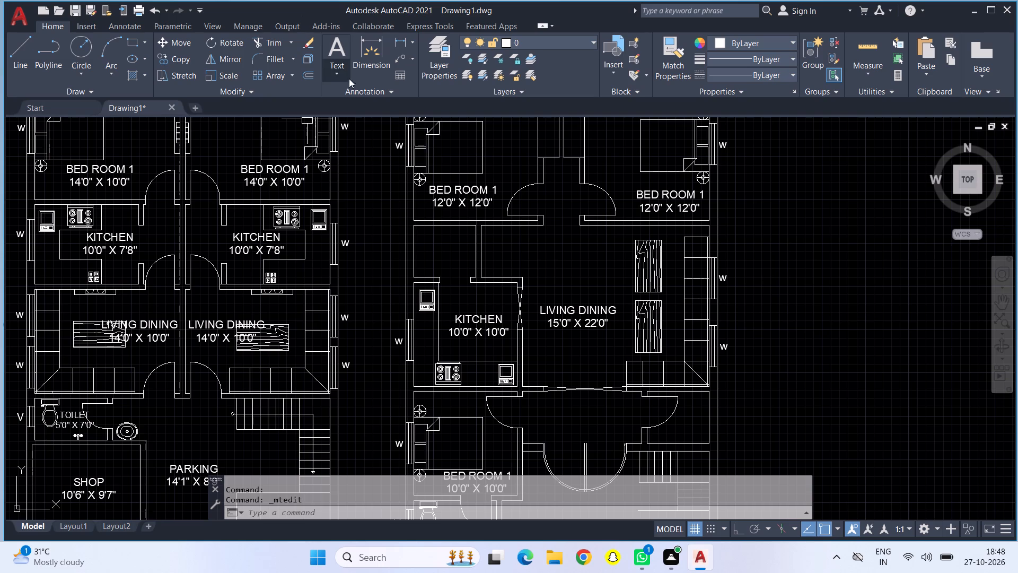
Copy the second plan's lower TOILET label into the unlabelled room above the kitchen and the small room above the stairs.
middle_click_drag(568, 362, 600, 236)
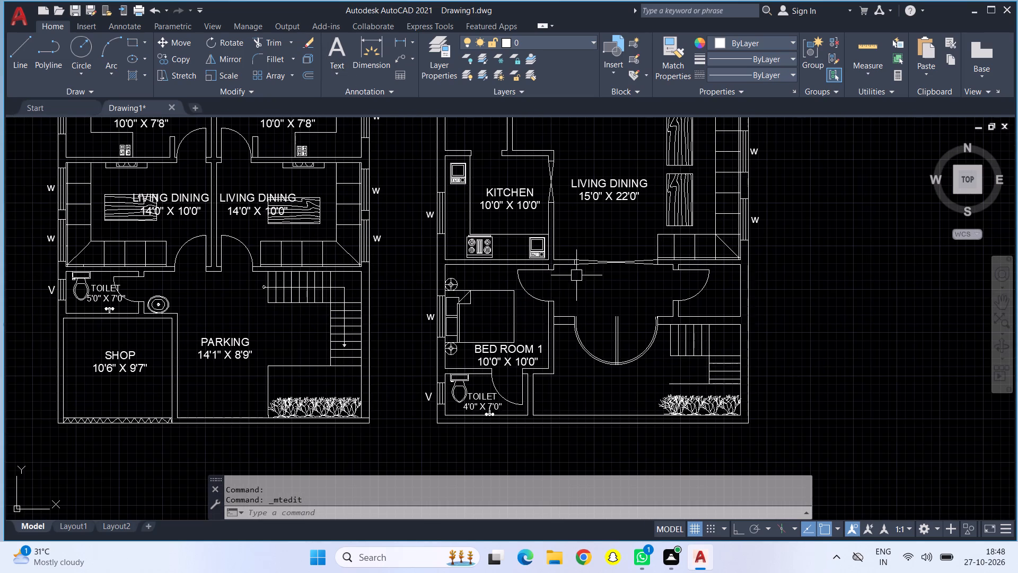
left_click(480, 402)
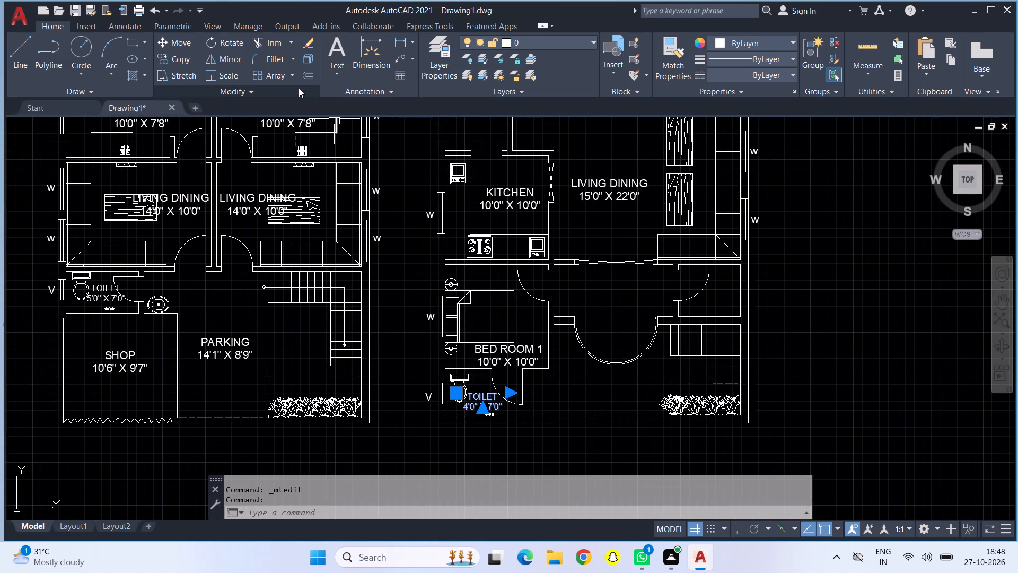
left_click(179, 58)
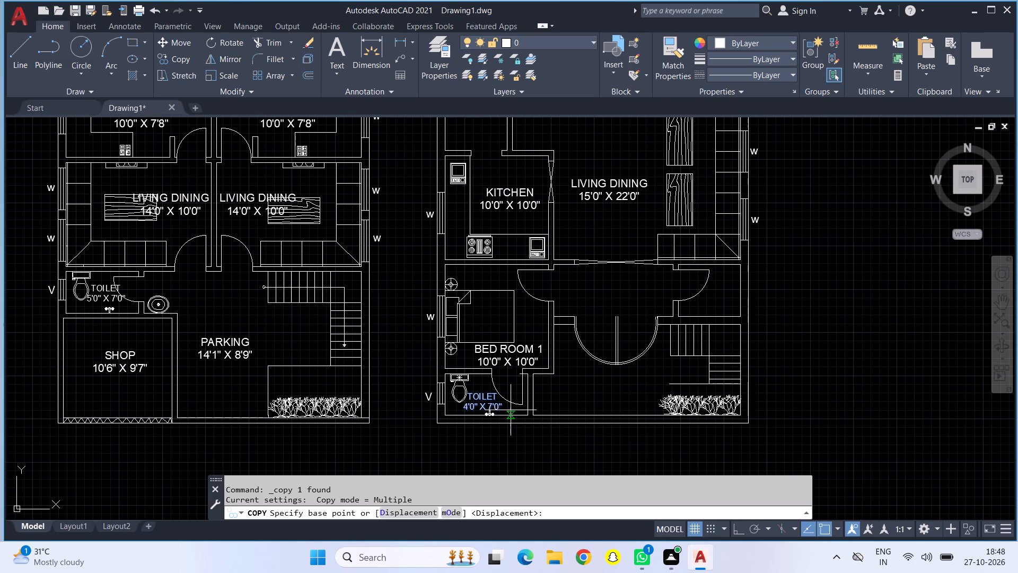
left_click(479, 399)
middle_click_drag(495, 143, 494, 145)
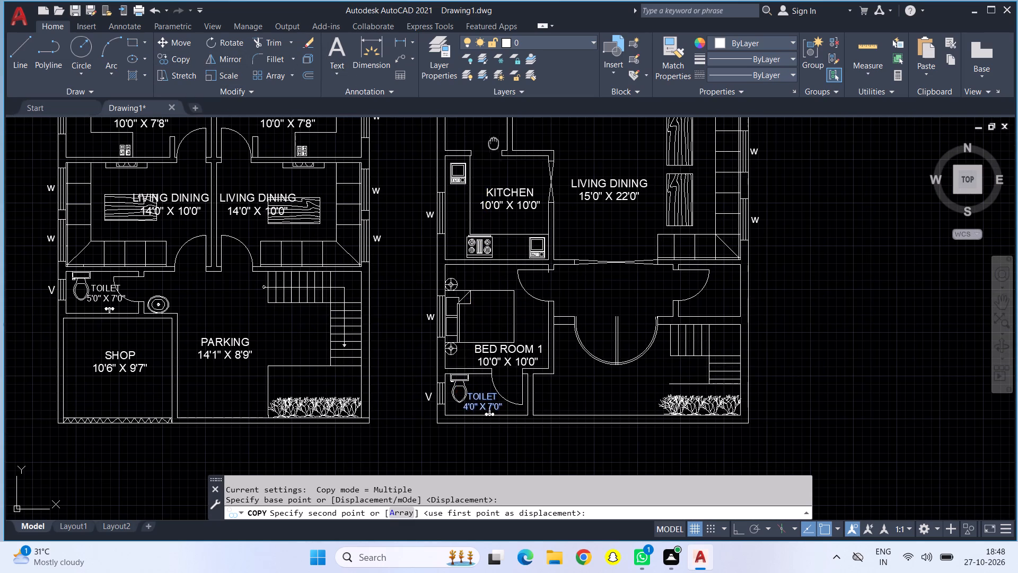
middle_click_drag(494, 145, 485, 344)
scroll(428, 316, "up", 3)
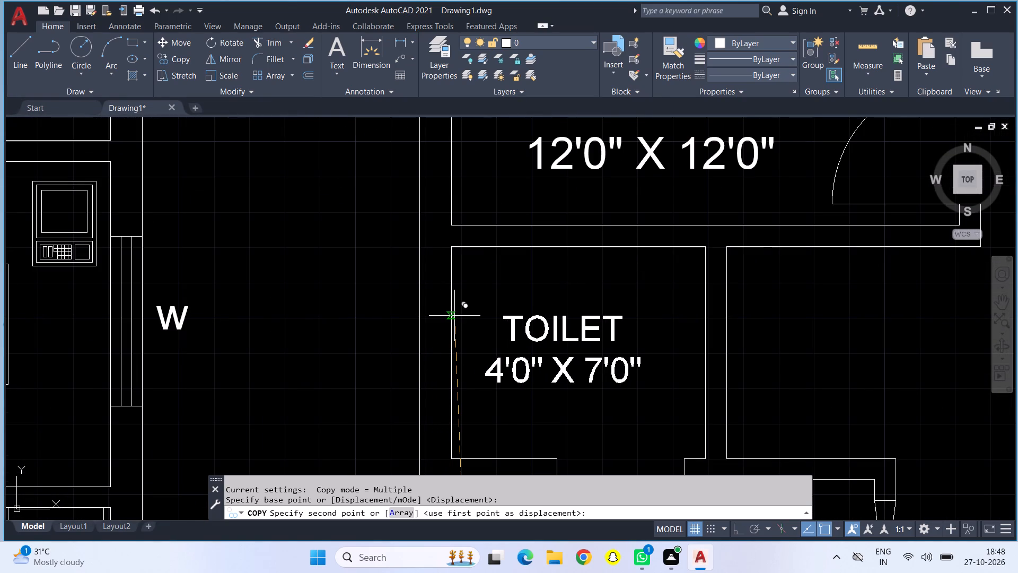
left_click(454, 316)
scroll(467, 314, "down", 3)
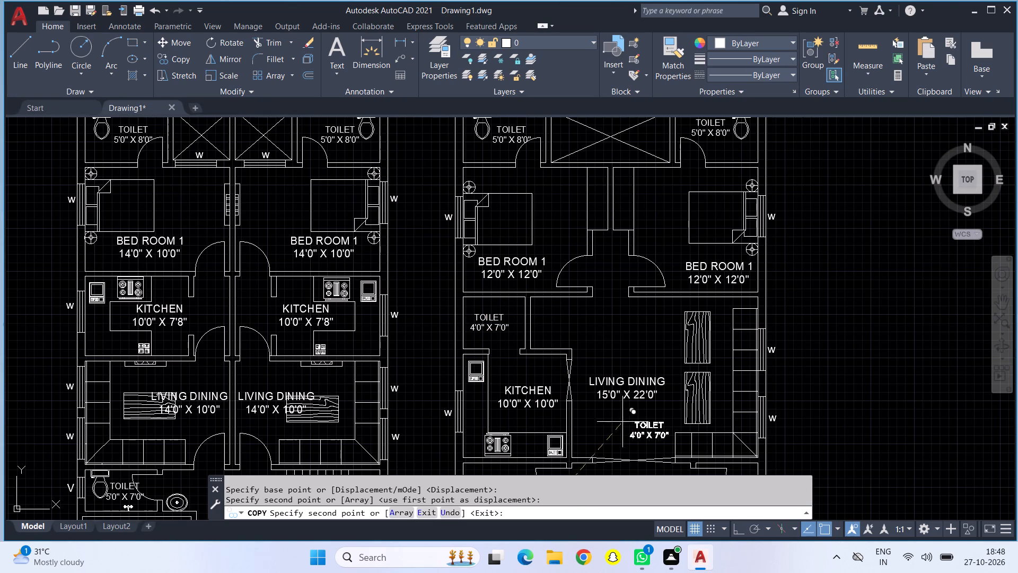
middle_click_drag(617, 420, 511, 188)
scroll(589, 253, "up", 4)
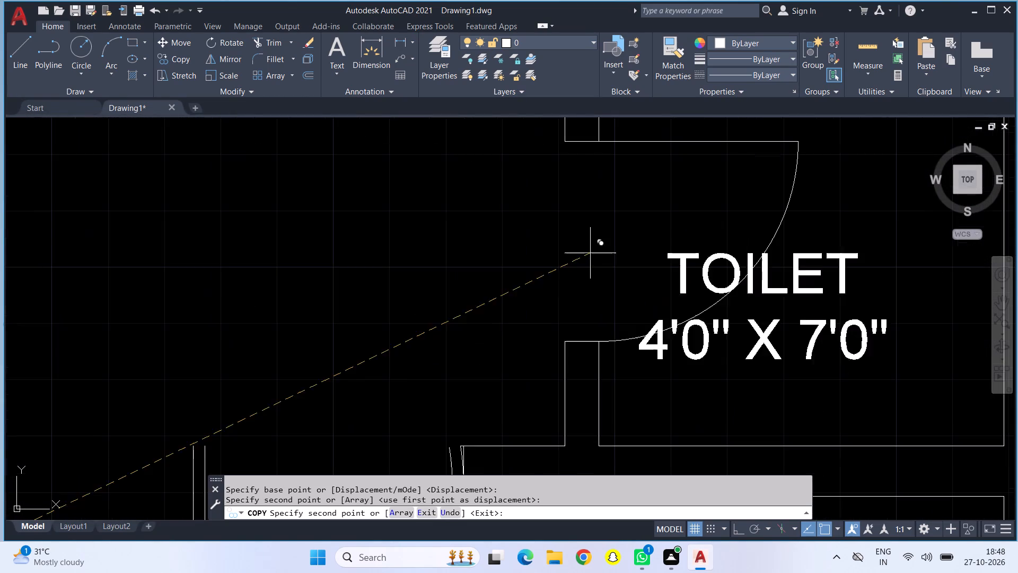
left_click(670, 283)
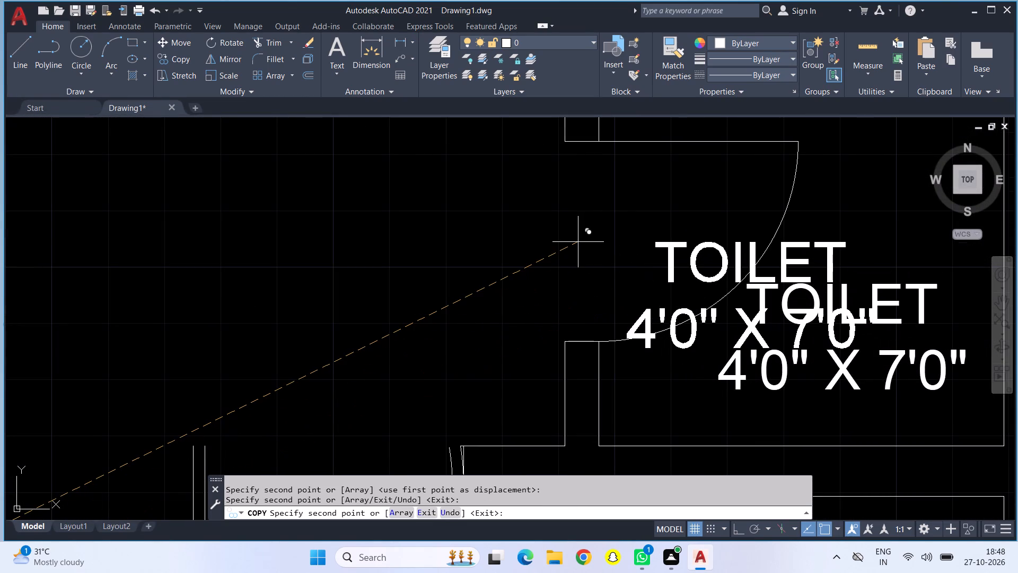
key("Escape")
Measure the width and depth of the small room above the second plan's stairs.
scroll(578, 242, "up", 1)
scroll(581, 242, "down", 2)
middle_click_drag(546, 230, 235, 290)
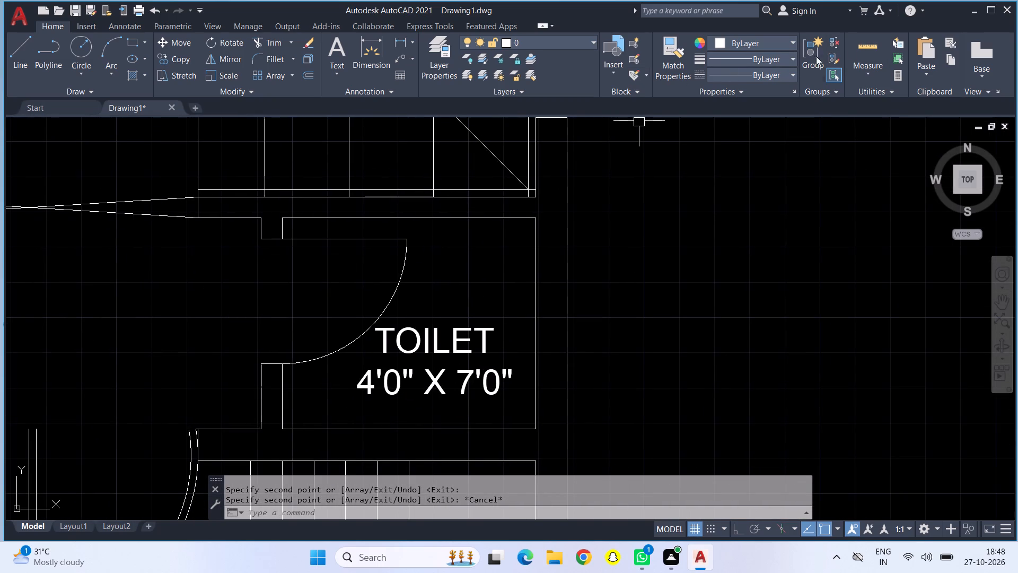
left_click(866, 43)
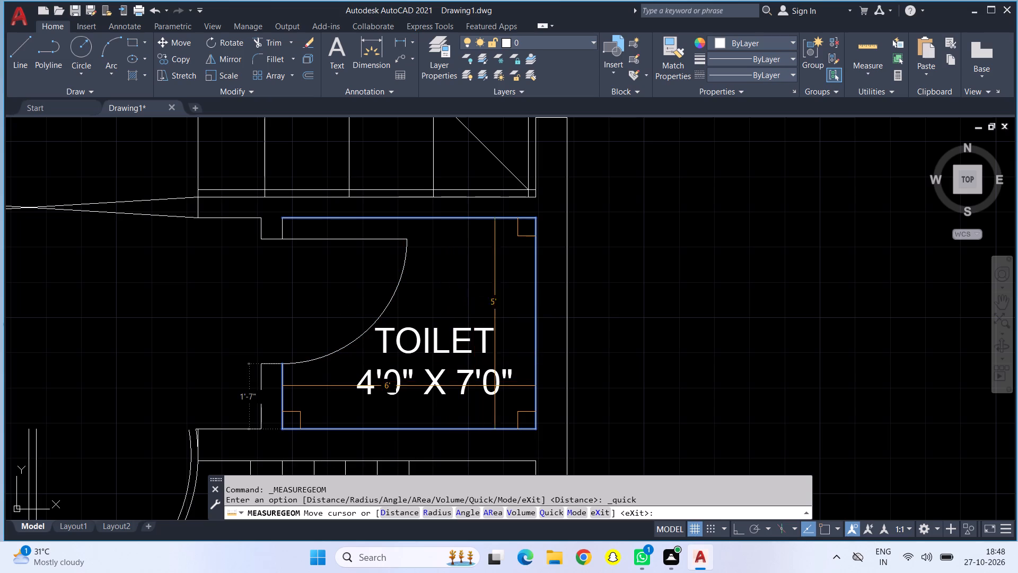
key("Escape")
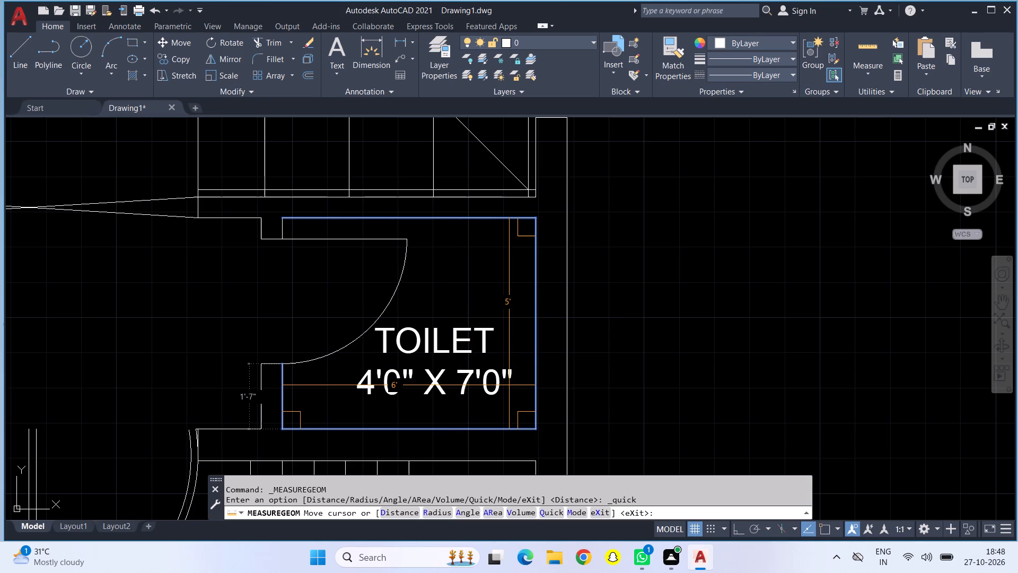
Replace the copied TOILET label in the small room above the second plan's stairs with PUJA and the size 5'0" X 6'0".
double_click(487, 348)
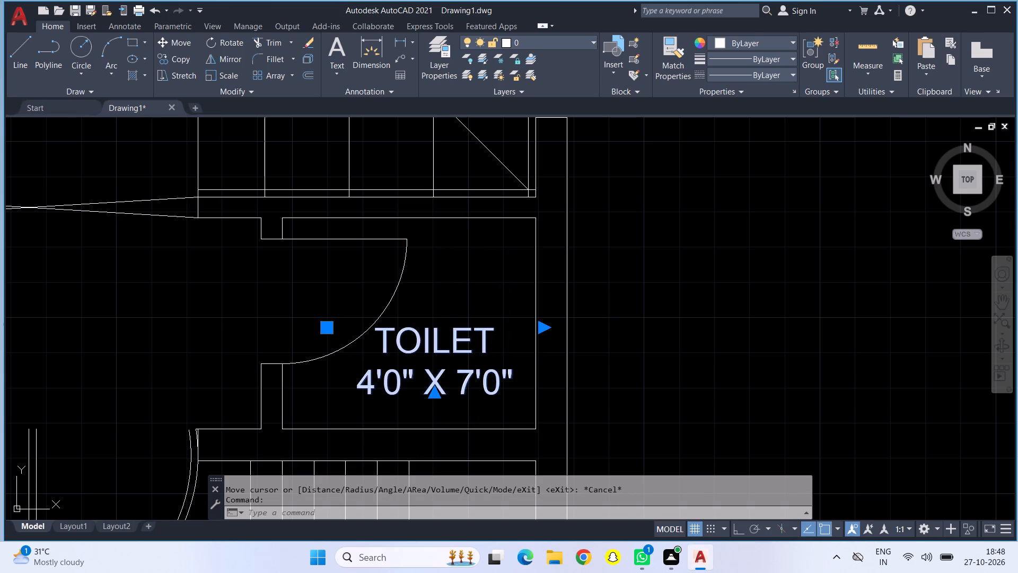
left_click(517, 399)
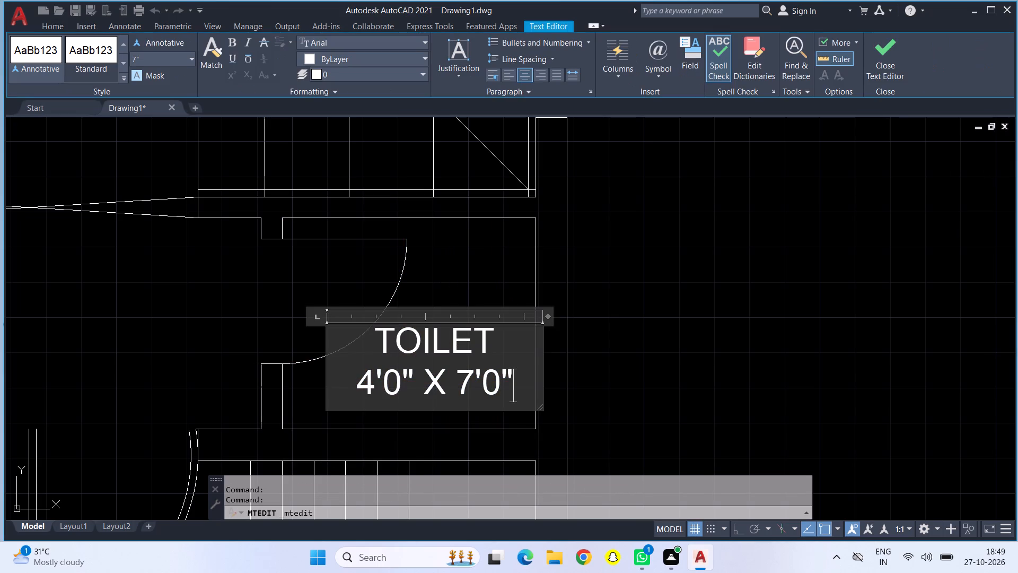
key("BackSpace")
key("BackSpace")
key("BackSpace")
key("BackSpace")
key("BackSpace")
key("BackSpace")
key("BackSpace")
key("BackSpace")
key("BackSpace")
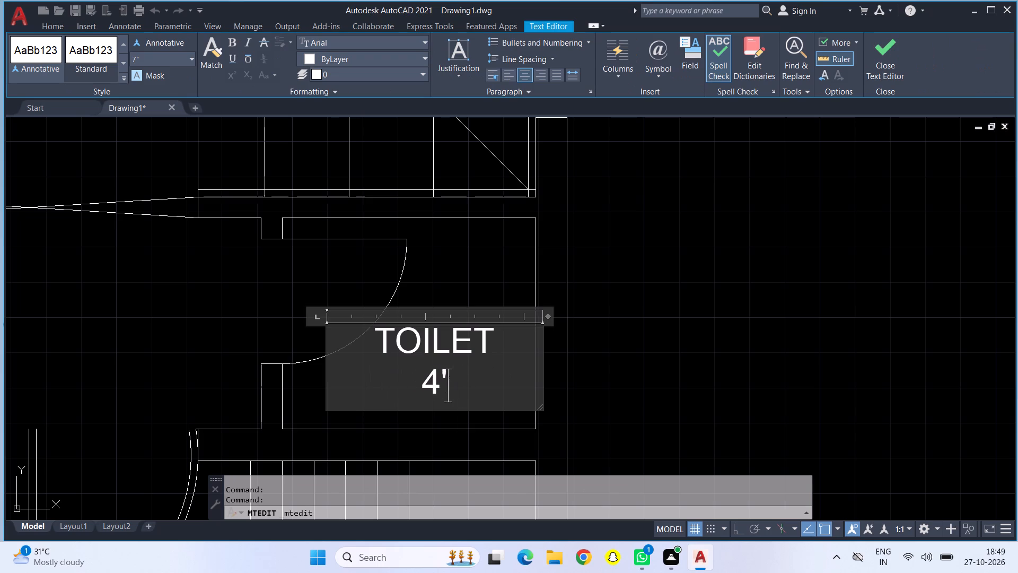
key("BackSpace")
key("BackSpace")
key("BackSpace")
key("BackSpace")
key("BackSpace")
key("BackSpace")
key("BackSpace")
key("BackSpace")
key("BackSpace")
key("BackSpace")
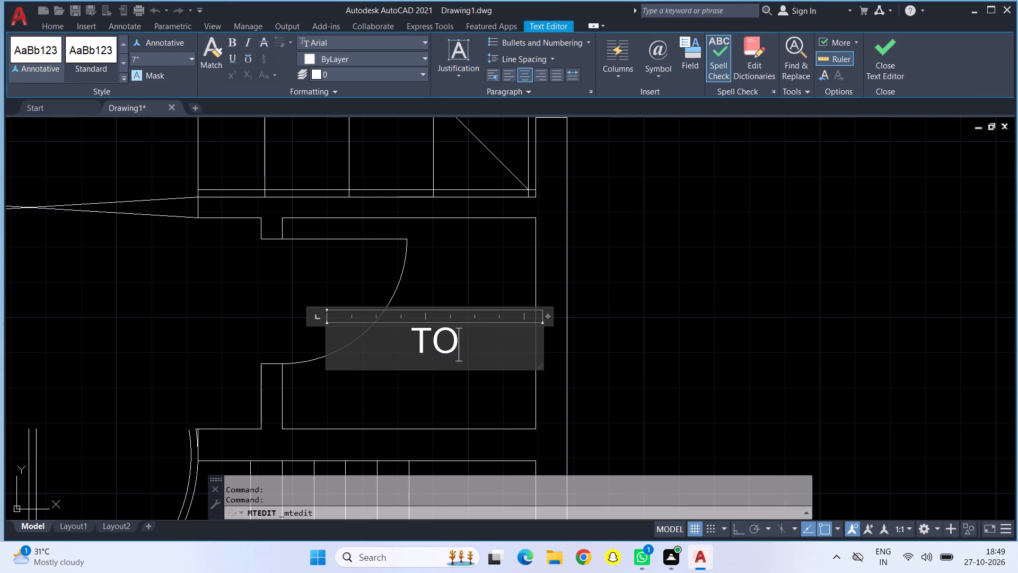
key("BackSpace")
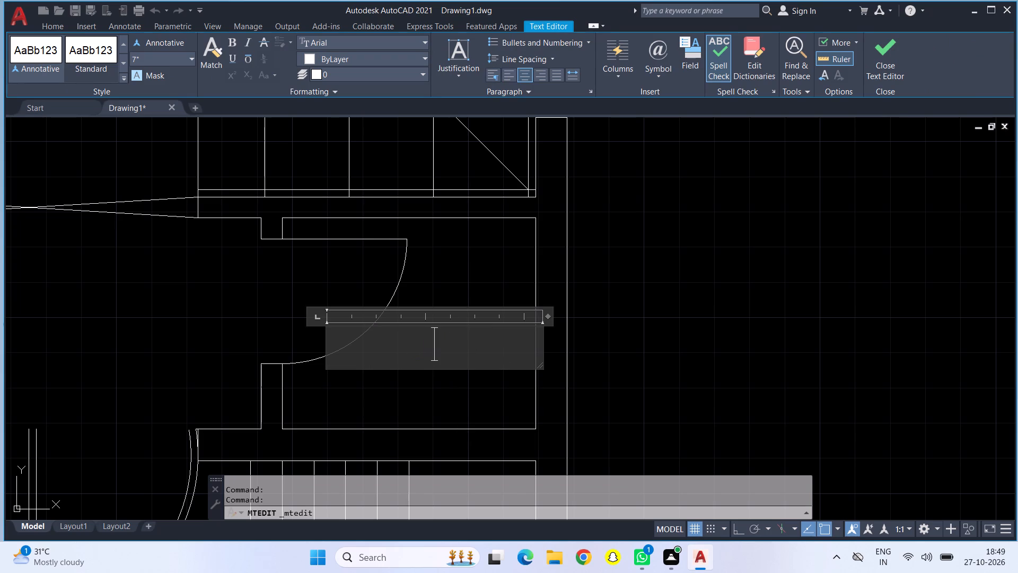
key("shift+p")
key("shift+o")
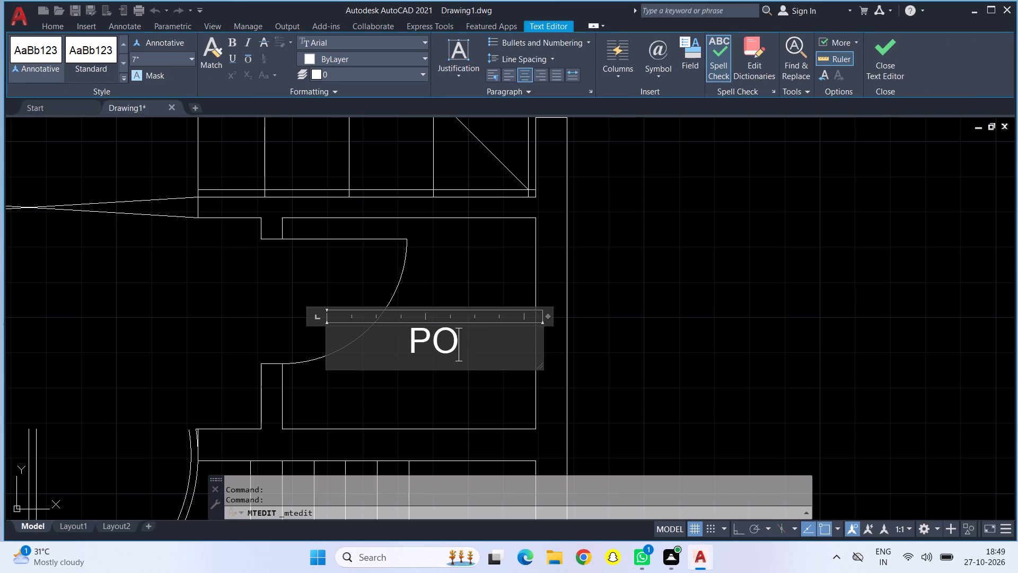
type("JA")
key("Return")
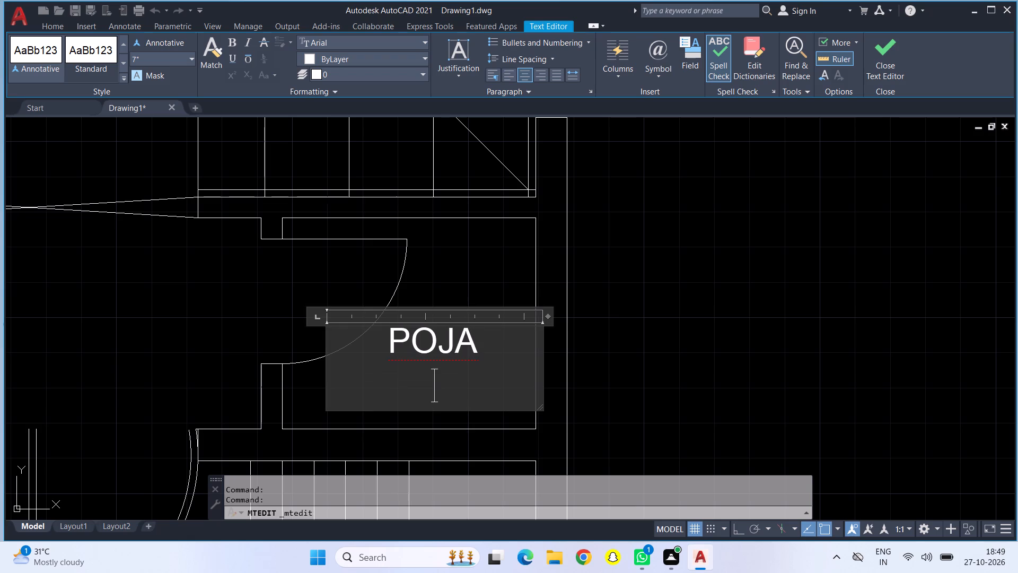
key("BackSpace")
key("BackSpace")
key("BackSpace")
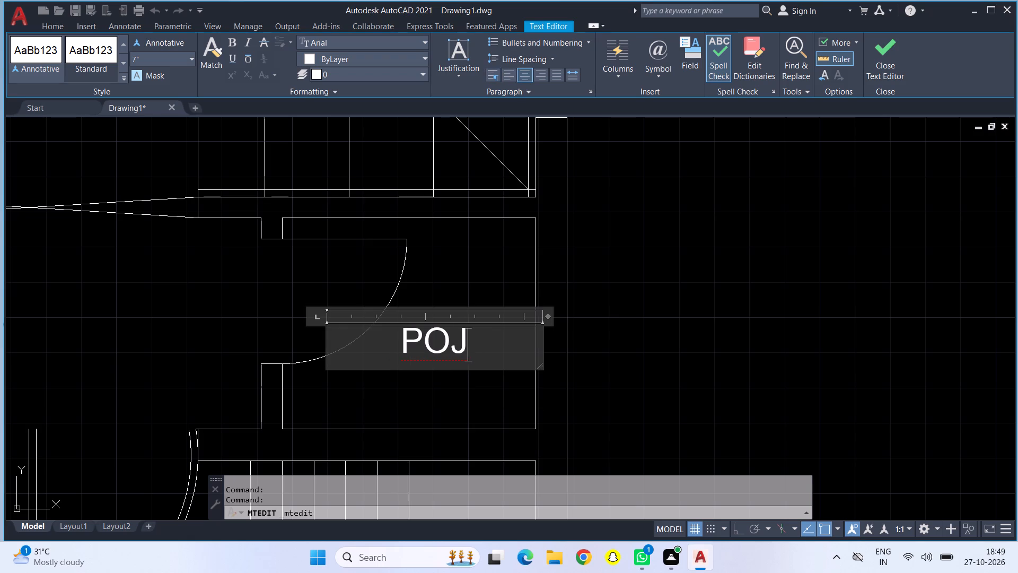
key("BackSpace")
key("BackSpace")
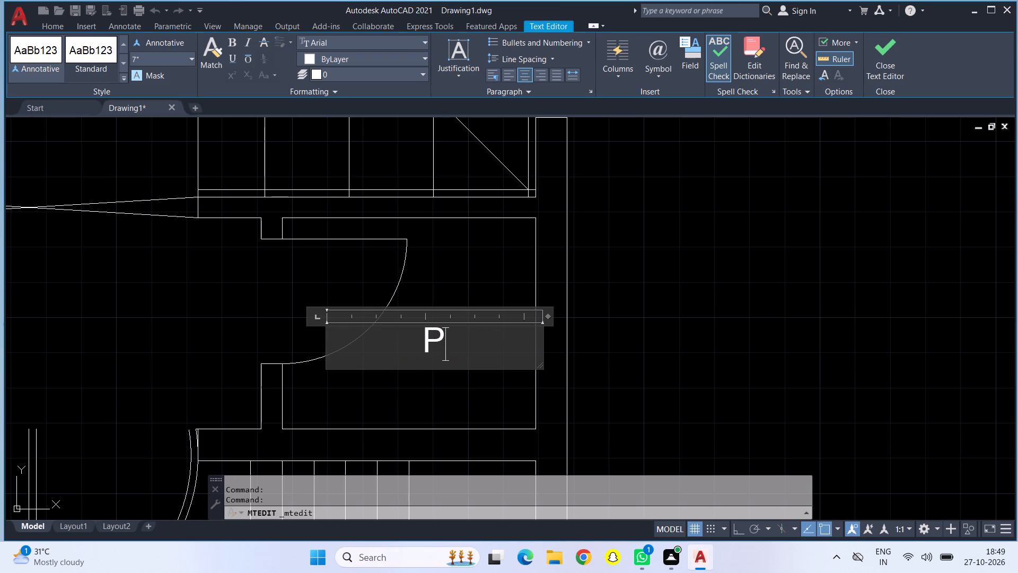
key("shift+u")
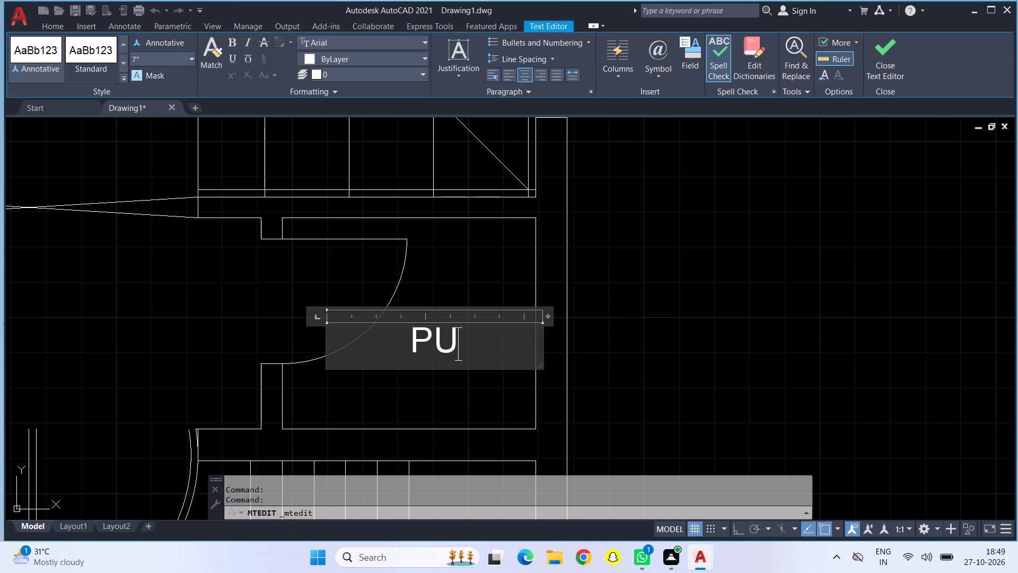
key("shift+j")
key("shift+a")
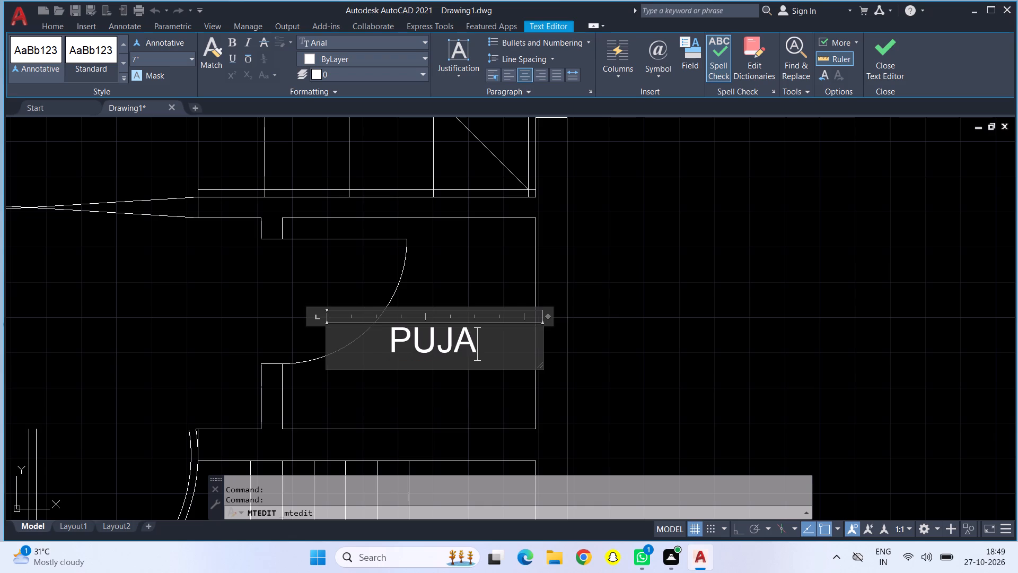
key("Return")
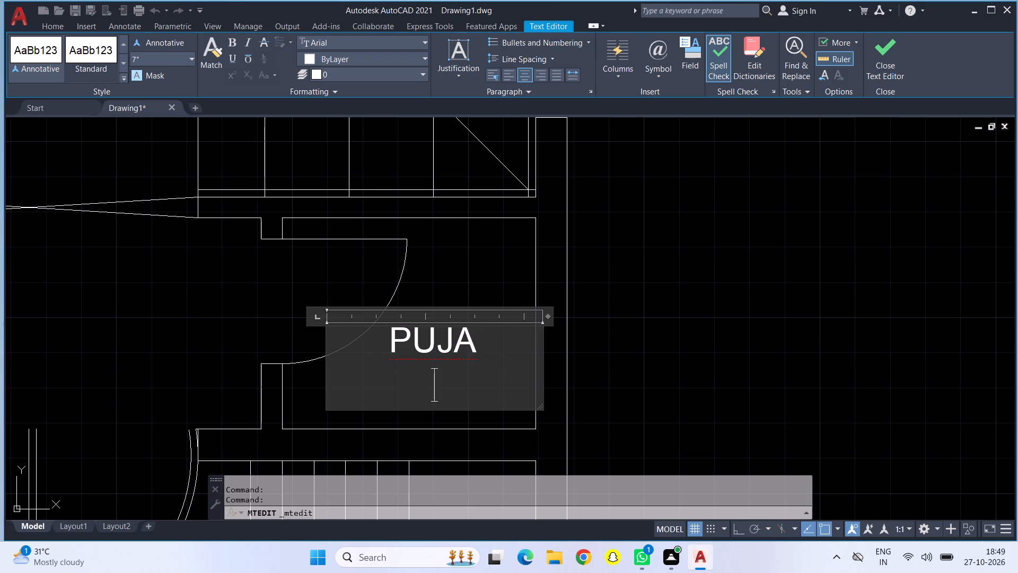
key("BackSpace")
key("BackSpace")
key("Return")
type("5'")
type("0\"")
key("space")
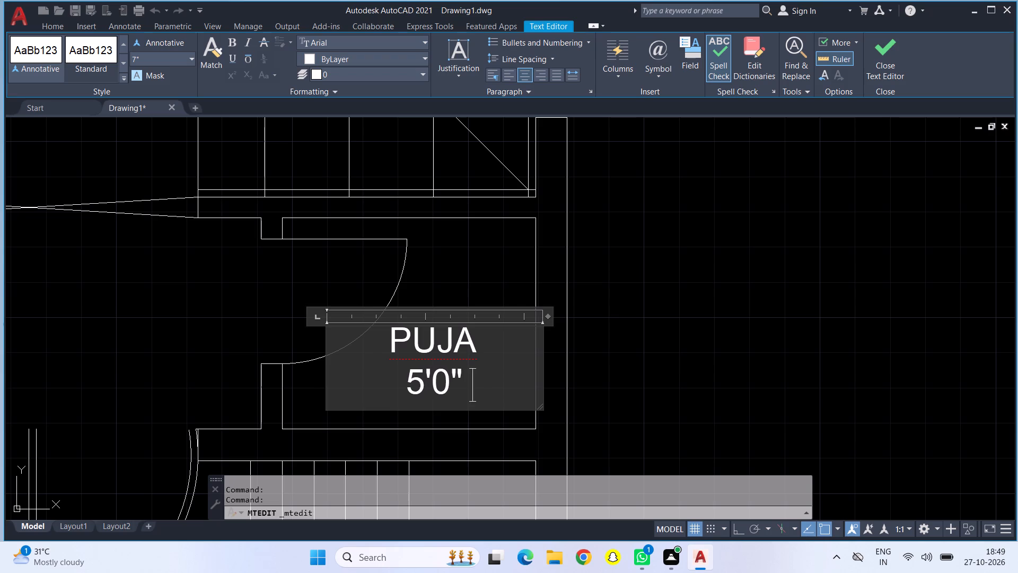
key("shift+x")
key("space")
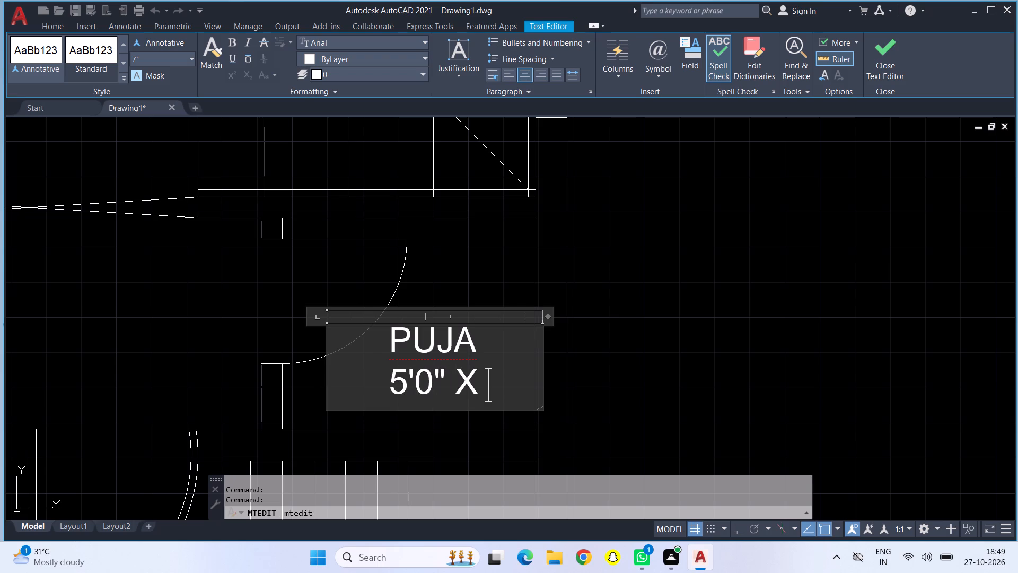
key("6")
type("'0\"")
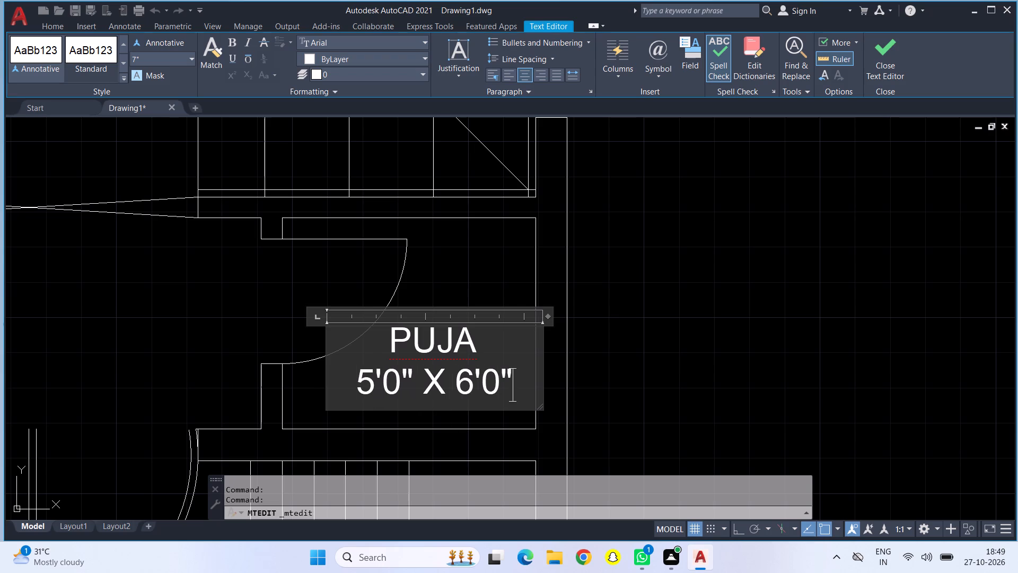
left_click(468, 276)
Replace the copied TOILET label and its size in the room above the second plan's kitchen with WASH.
scroll(470, 281, "down", 5)
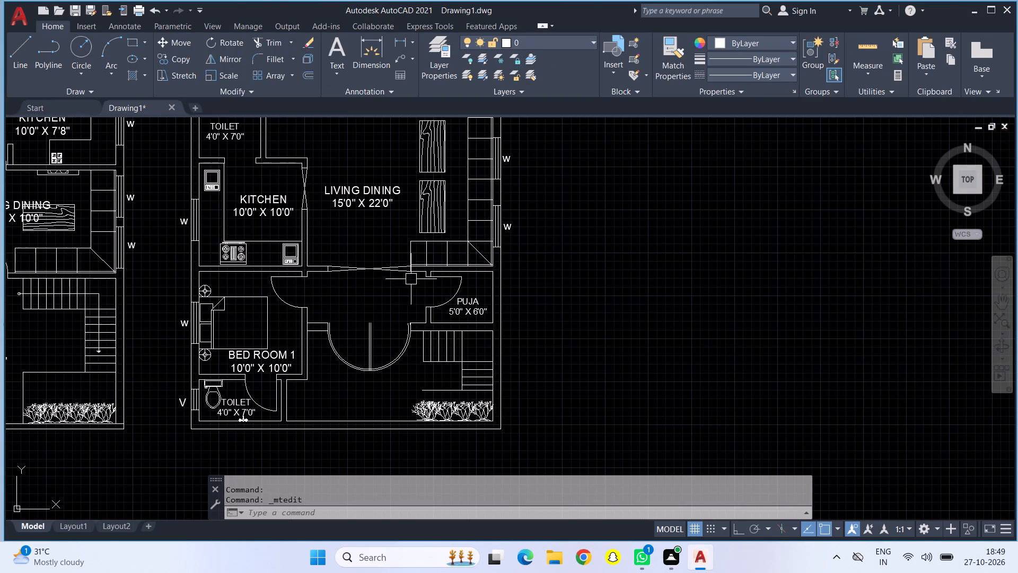
middle_click_drag(363, 237, 721, 421)
scroll(726, 410, "up", 1)
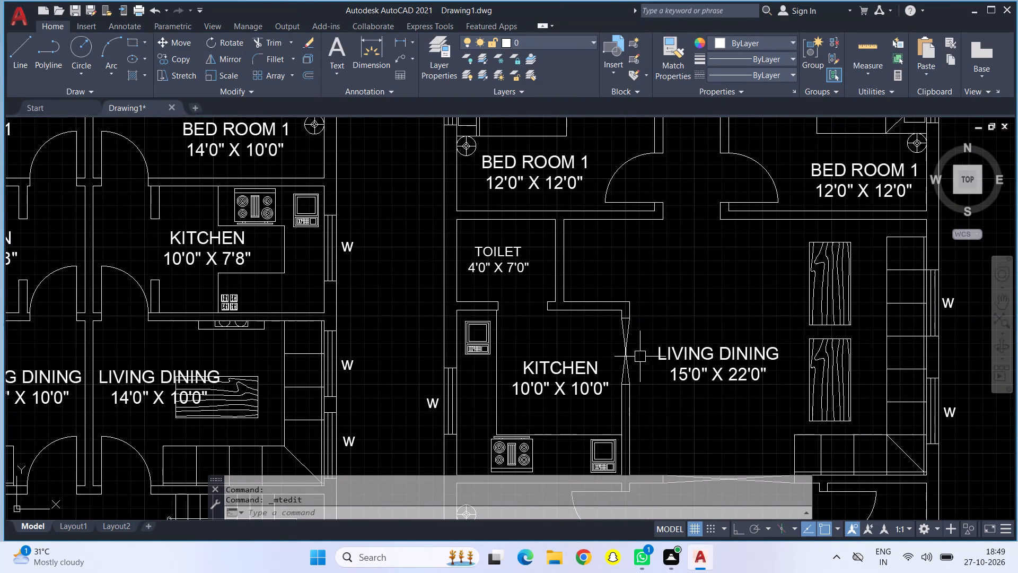
scroll(541, 293, "up", 2)
middle_click_drag(532, 280, 519, 381)
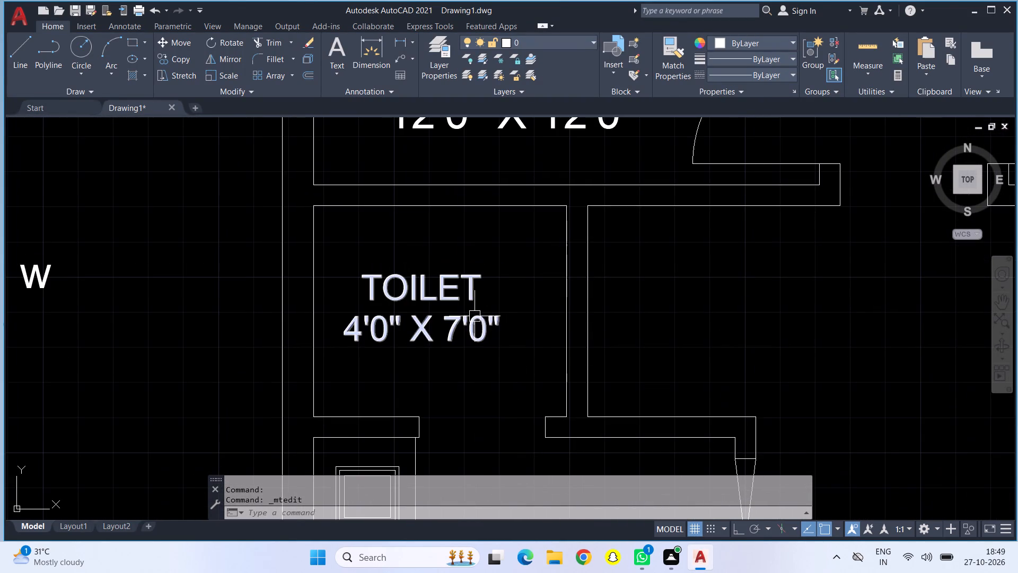
double_click(465, 329)
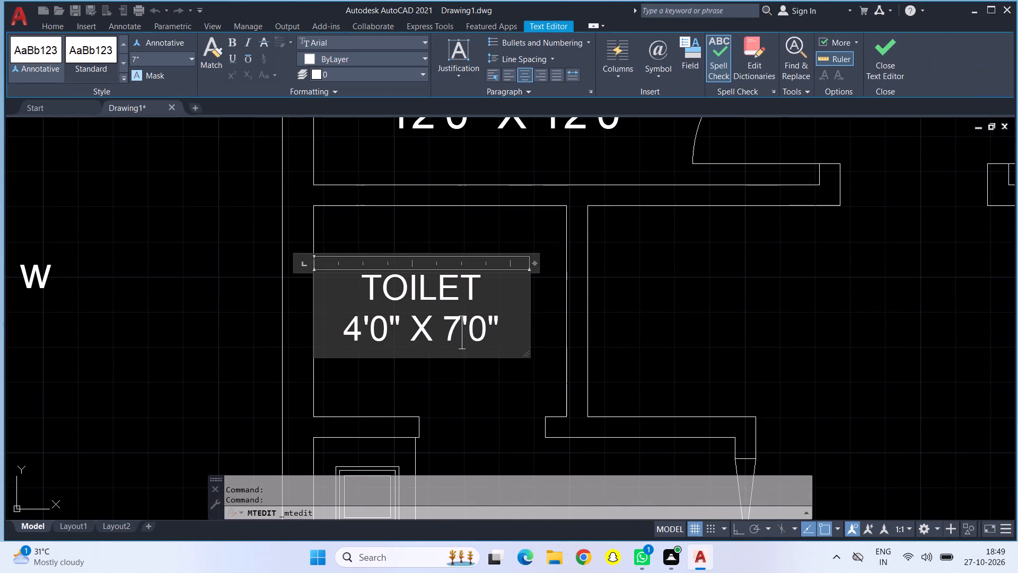
left_click(514, 334)
key("BackSpace")
key("BackSpace")
key("BackSpace")
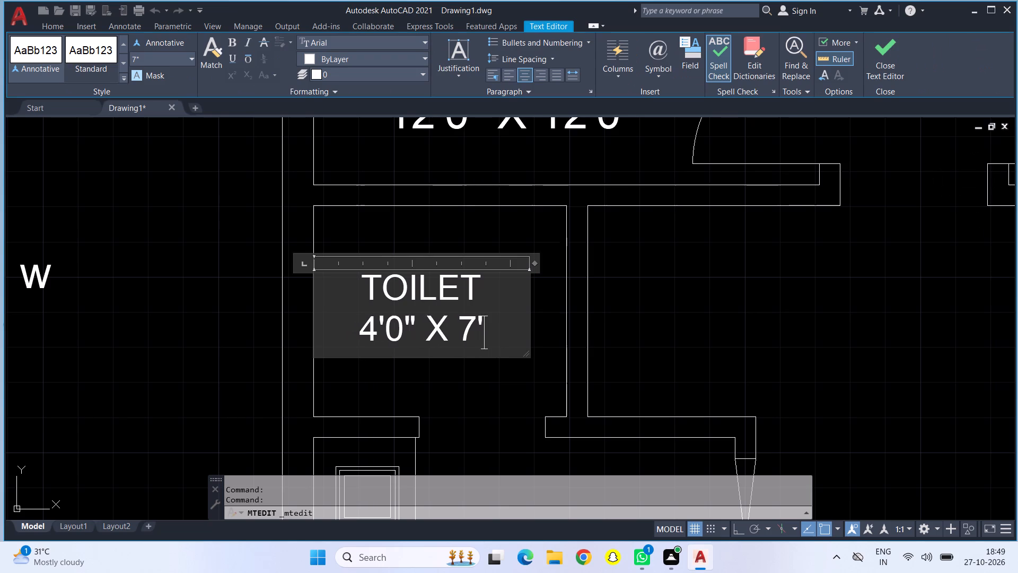
key("BackSpace")
key("BackSpace")
key("BackSpace")
key("BackSpace")
key("BackSpace")
key("BackSpace")
key("BackSpace")
key("BackSpace")
key("BackSpace")
key("BackSpace")
key("BackSpace")
key("BackSpace")
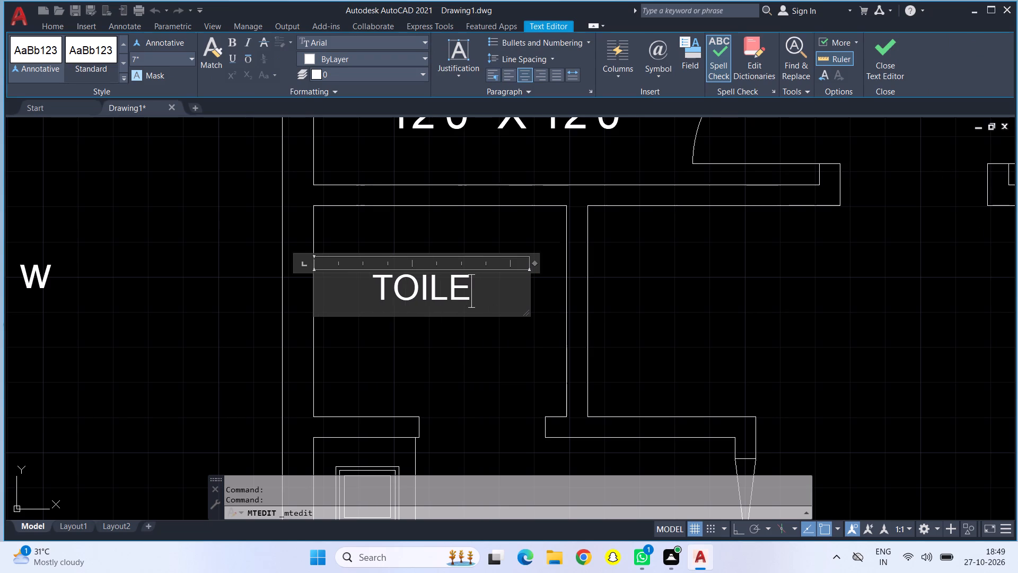
key("BackSpace")
key("BackSpace")
key("BackSpace")
key("BackSpace")
key("BackSpace")
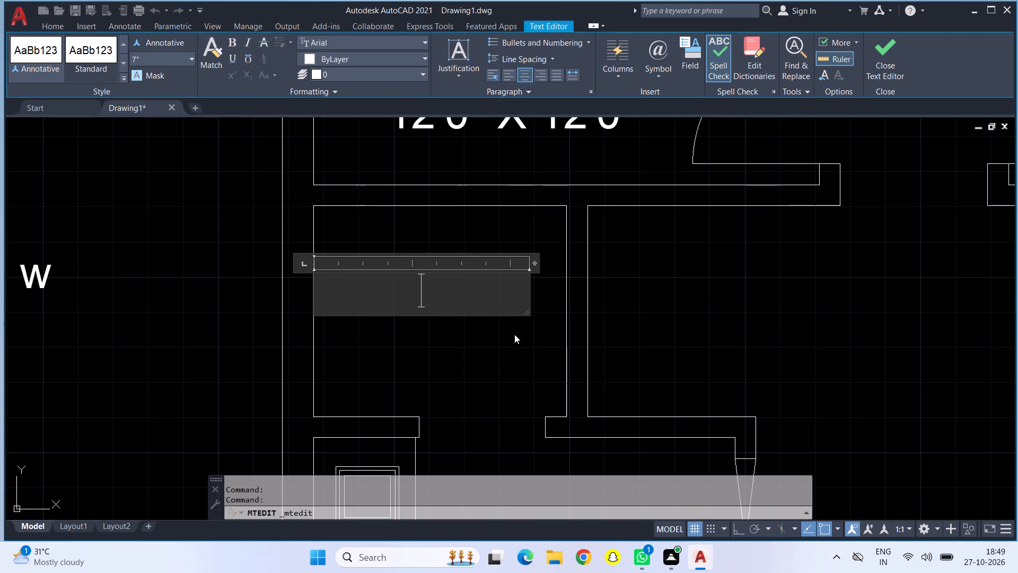
key("shift+w")
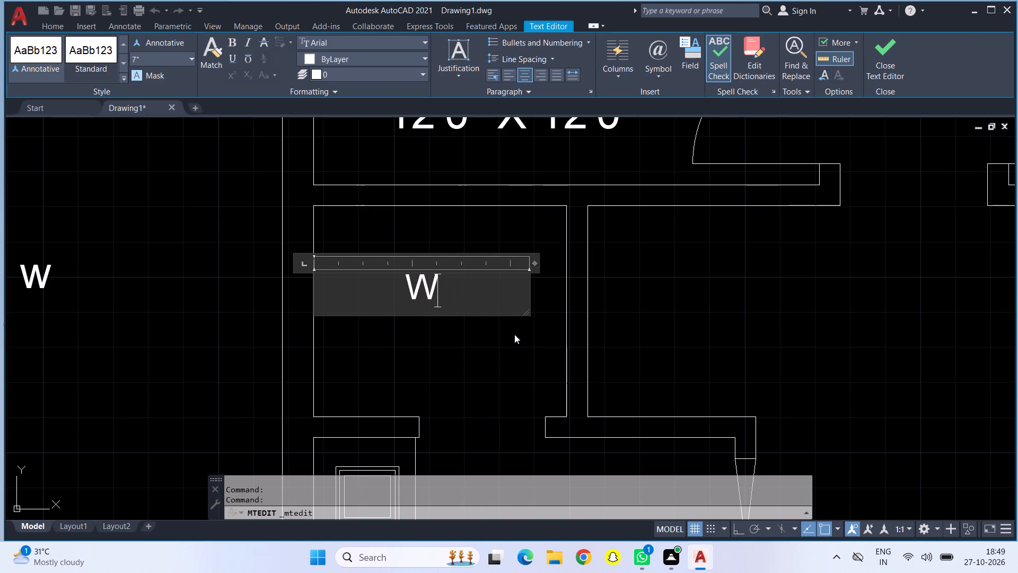
key("shift+a")
key("shift+s")
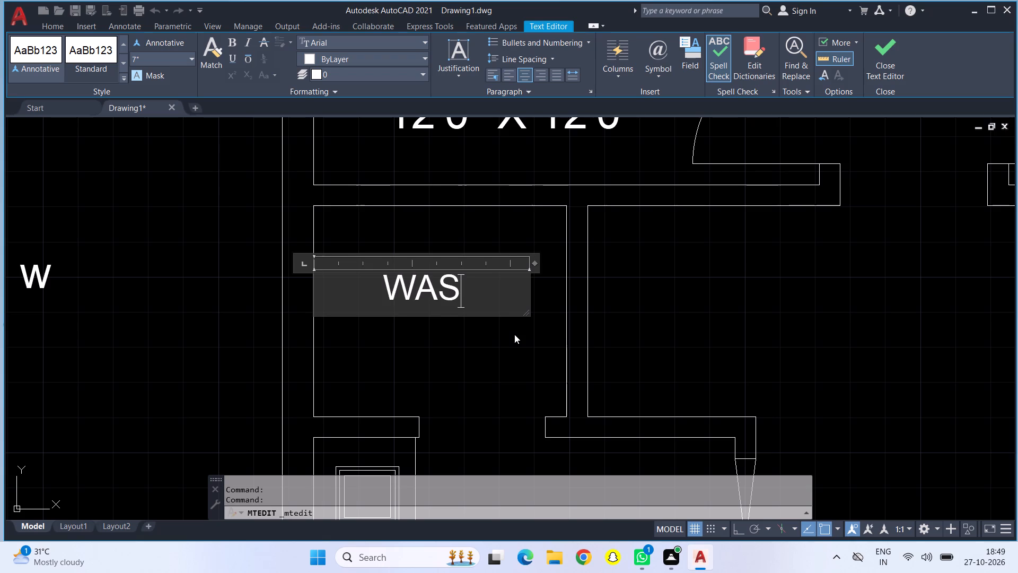
key("shift+h")
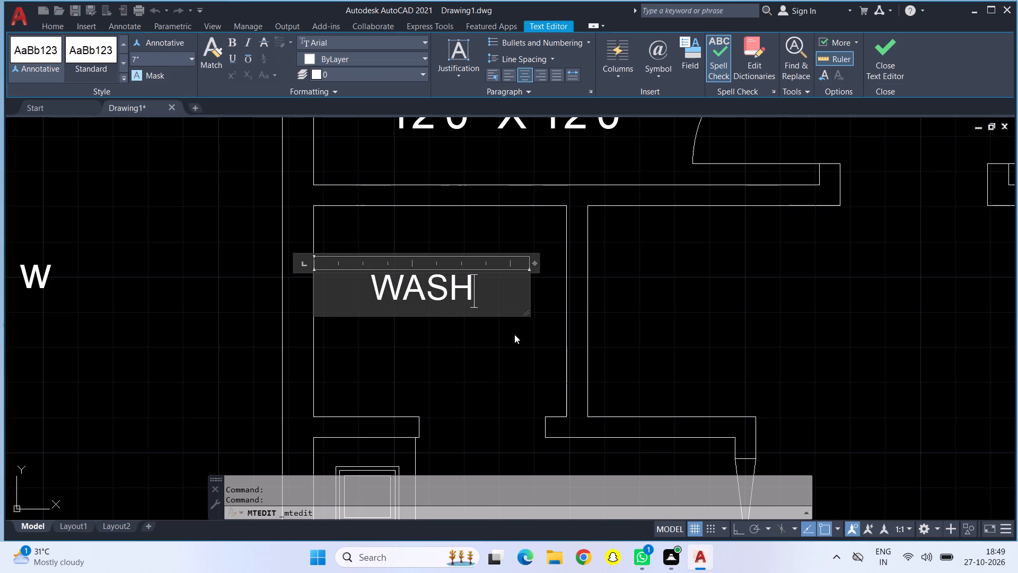
left_click(514, 334)
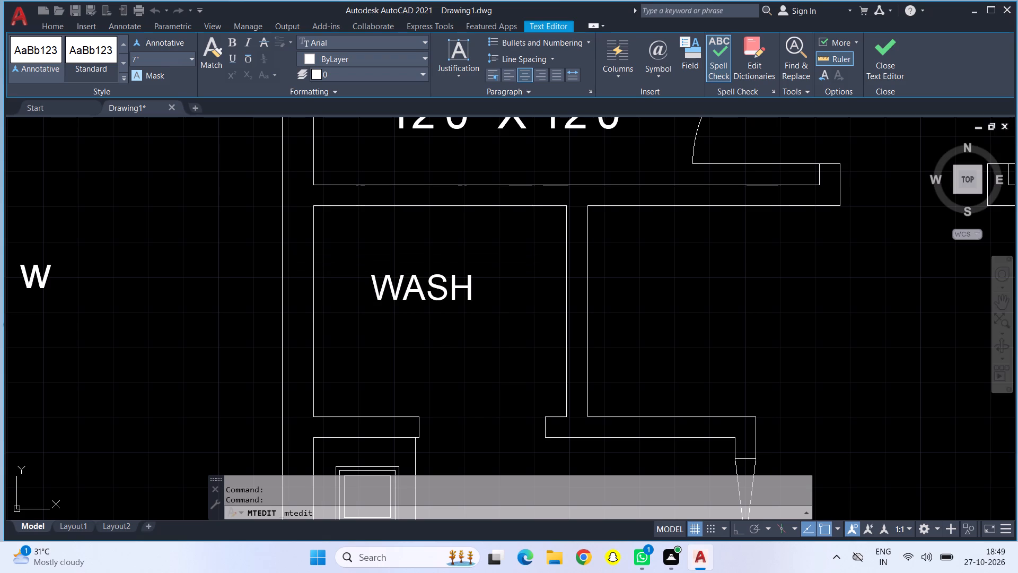
Start the Measure tool for sizing the WASH room above the second plan's kitchen.
scroll(514, 334, "down", 1)
left_click(874, 51)
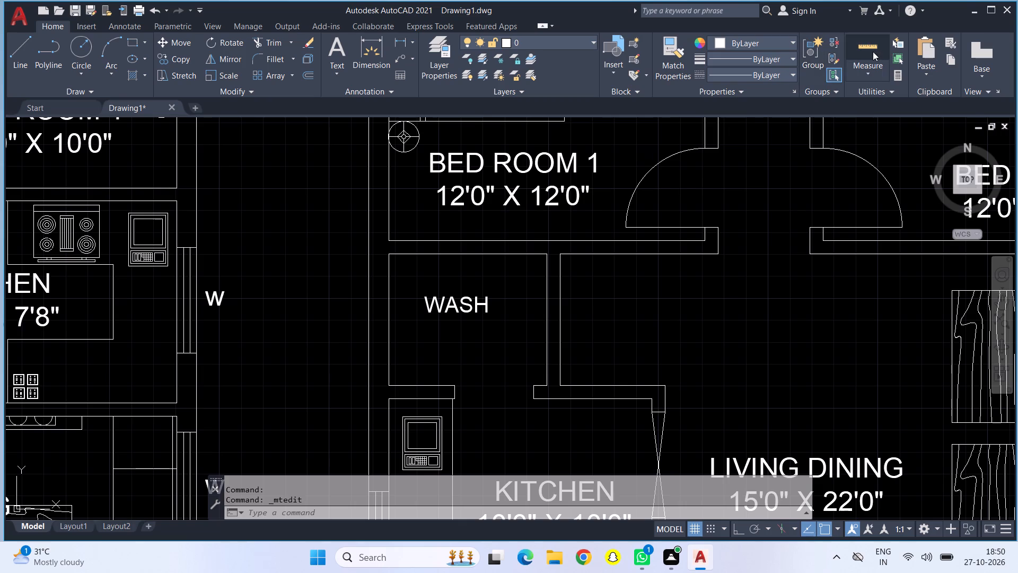
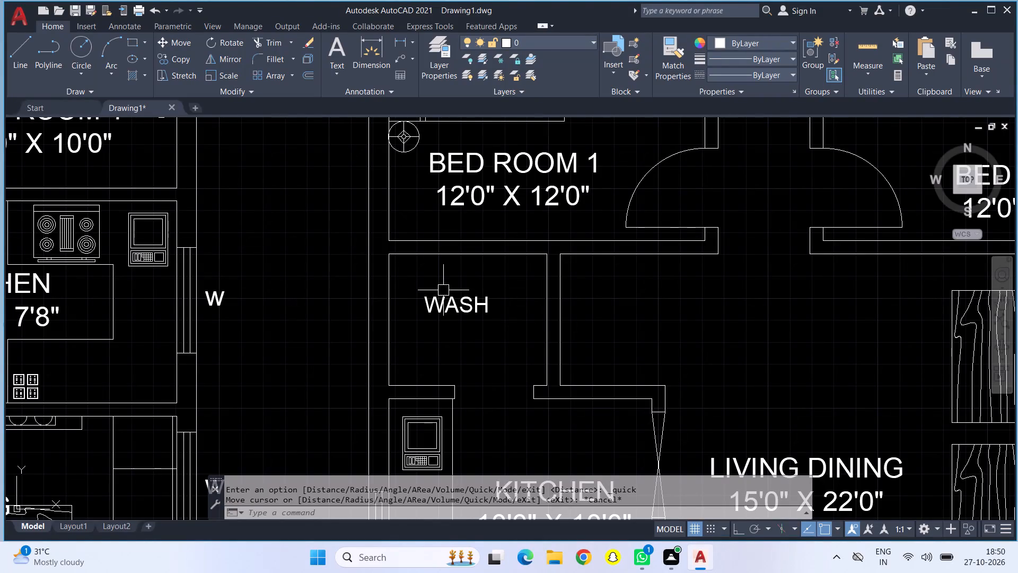
Add the size 6'0" X 5'0" as a second line under the WASH label above the second plan's kitchen.
double_click(448, 297)
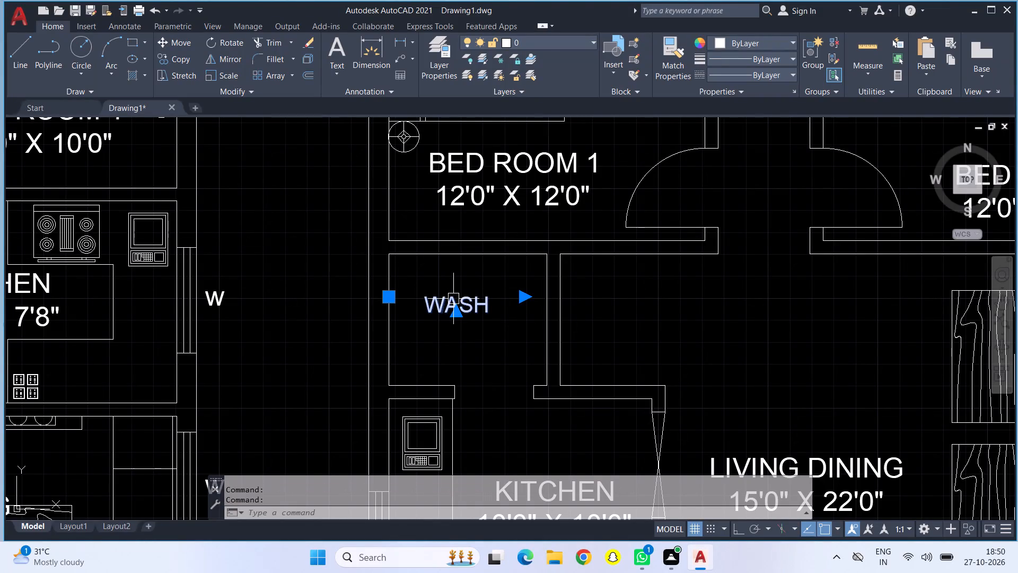
double_click(453, 299)
left_click(509, 316)
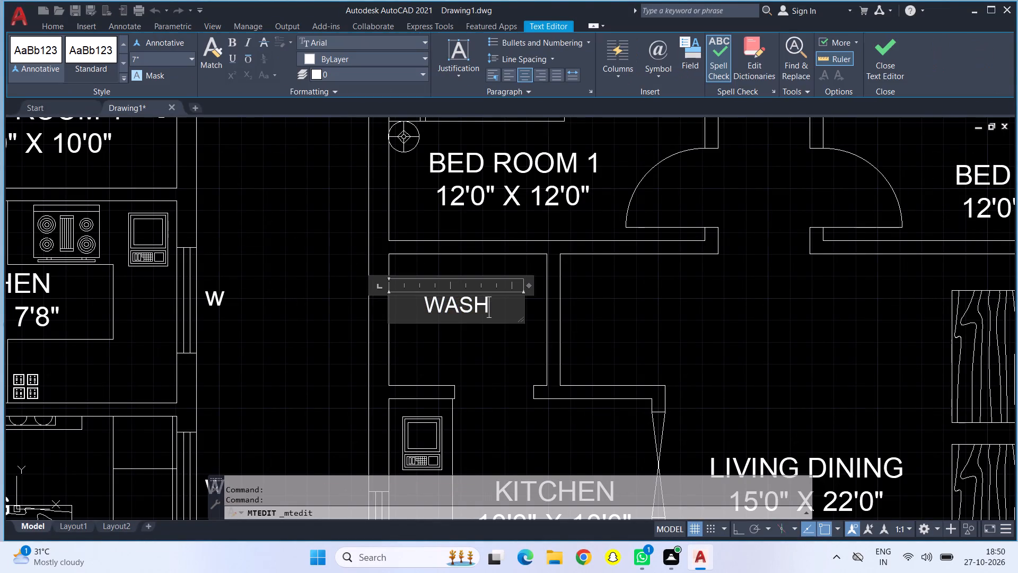
key("Return")
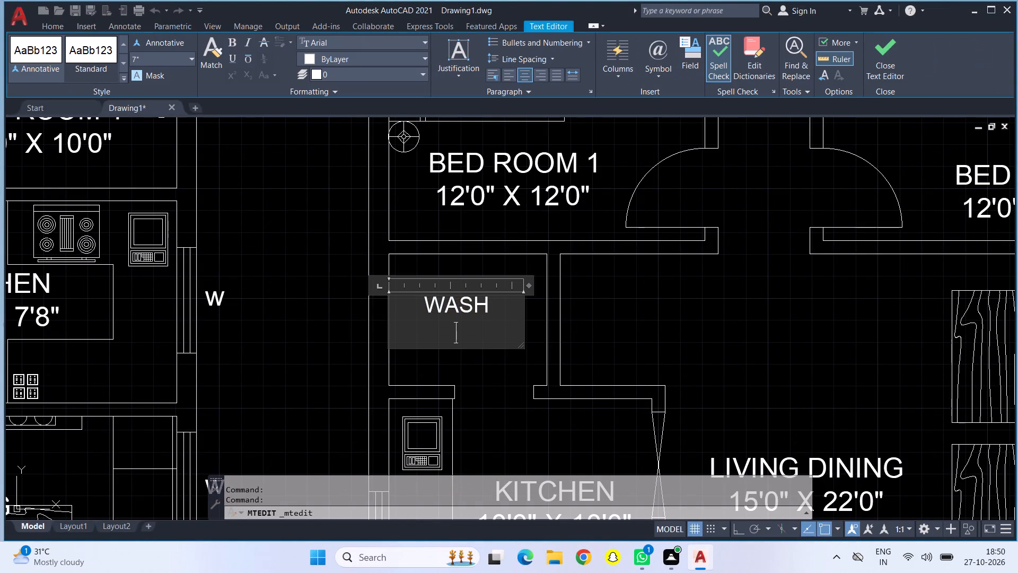
type("6'")
type("0\"")
key("space")
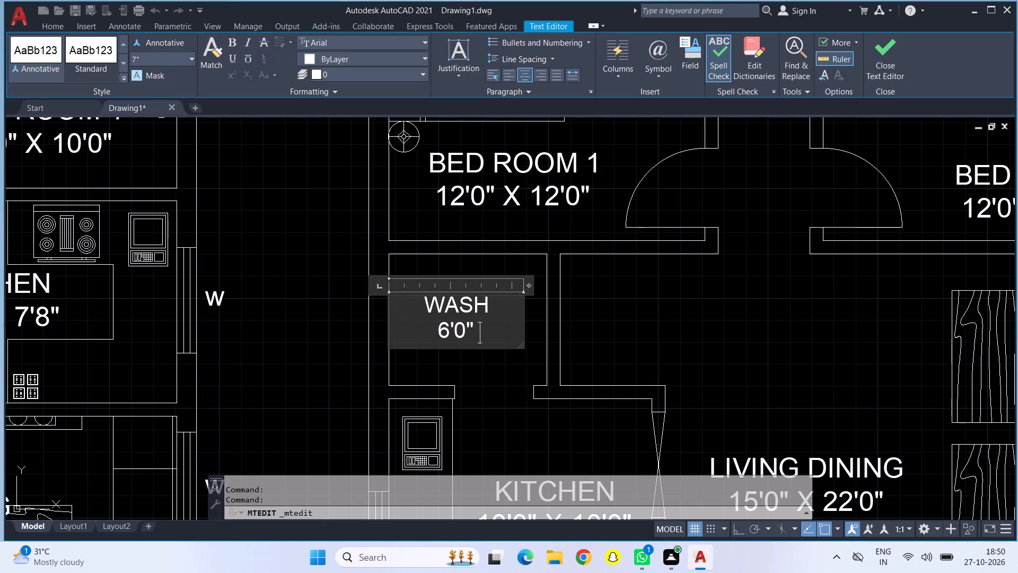
type("X")
key("space")
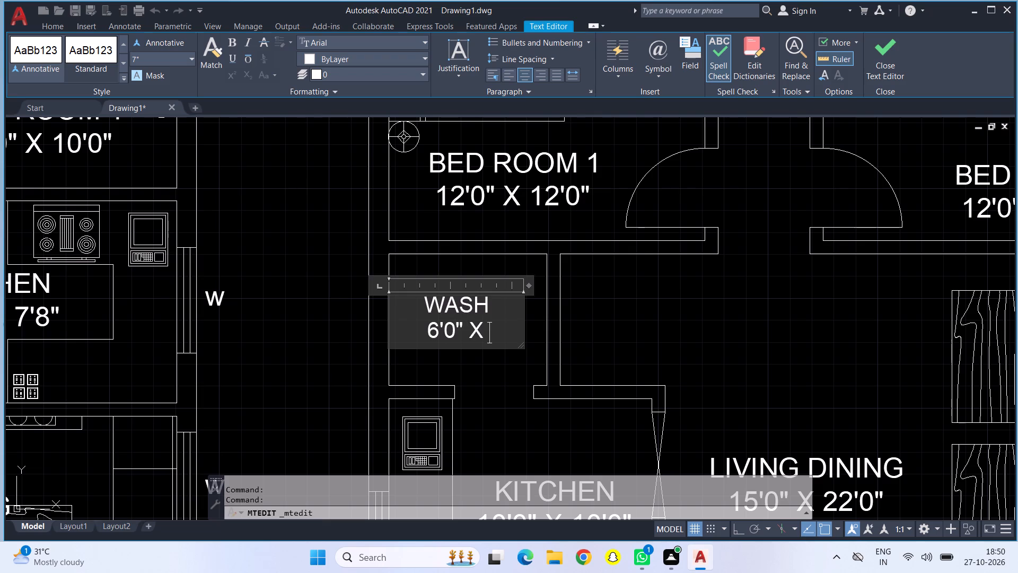
type("5'0\"")
left_click(494, 384)
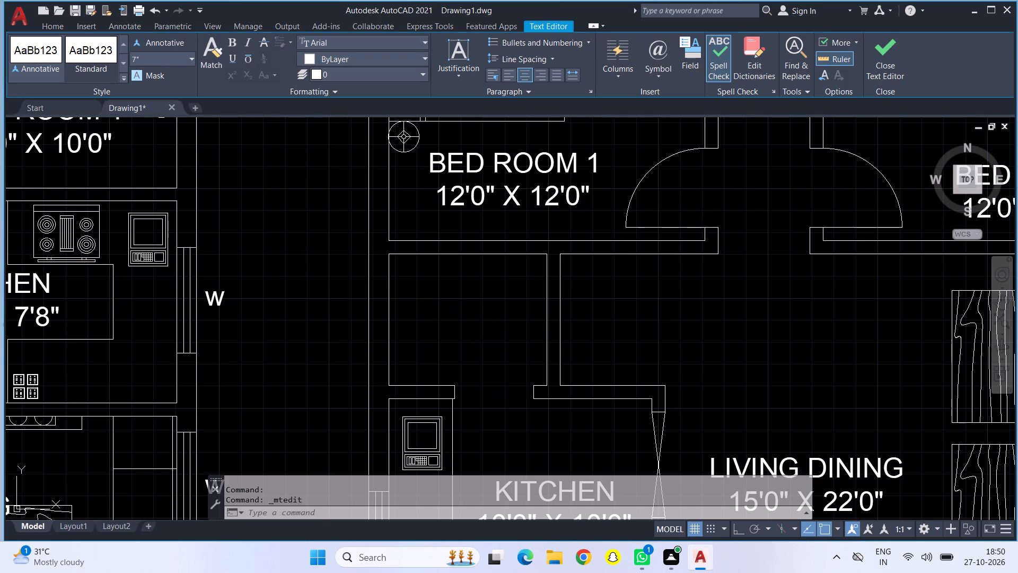
Renumber the label of the first plan's right-hand bedroom as BED ROOM 2.
scroll(422, 391, "down", 2)
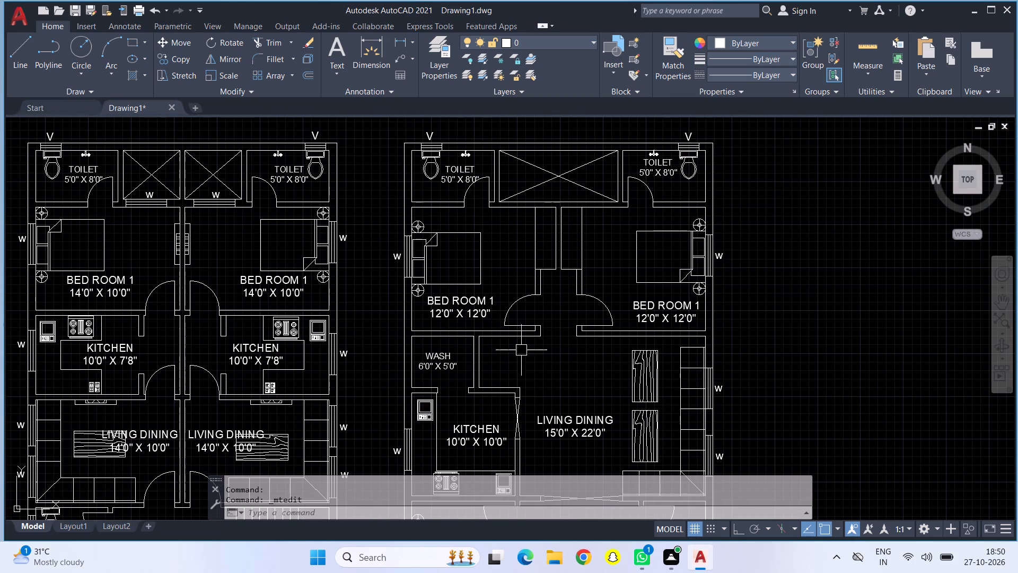
middle_click_drag(541, 348, 533, 236)
scroll(541, 348, "down", 1)
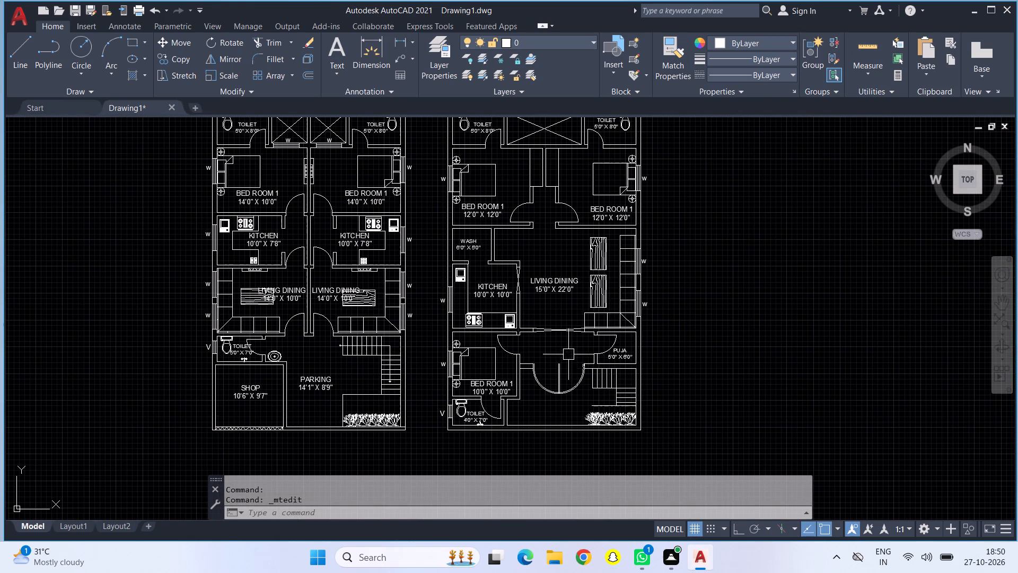
middle_click_drag(572, 350, 537, 302)
scroll(551, 322, "up", 1)
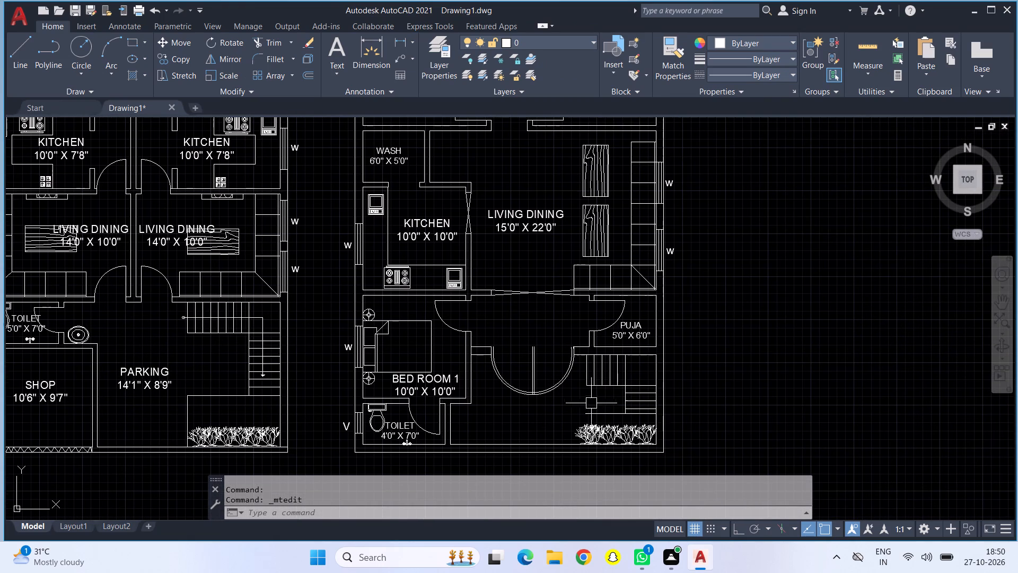
scroll(534, 424, "up", 1)
scroll(528, 415, "down", 1)
scroll(538, 332, "down", 1)
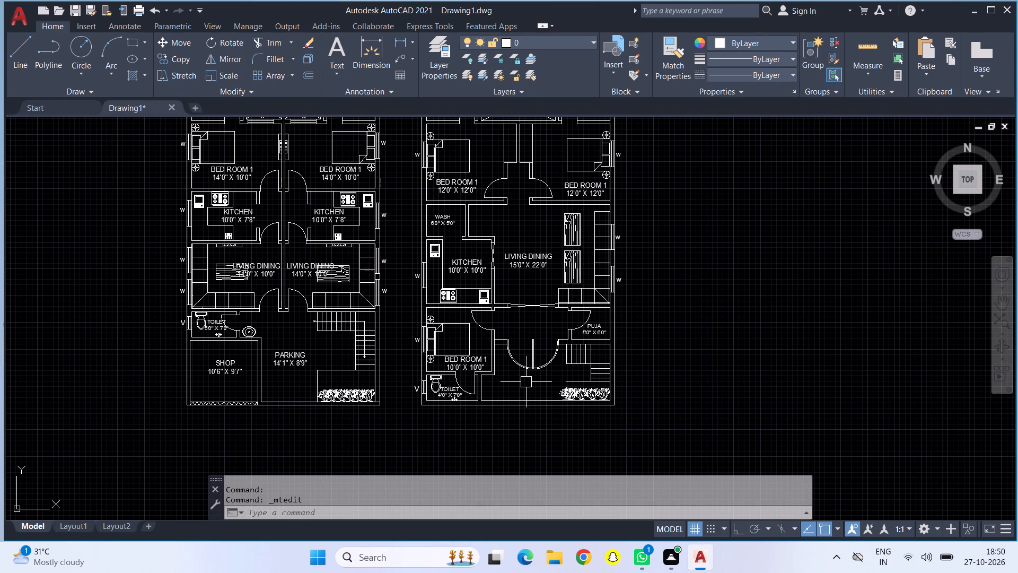
middle_click_drag(524, 382, 541, 438)
scroll(367, 218, "up", 2)
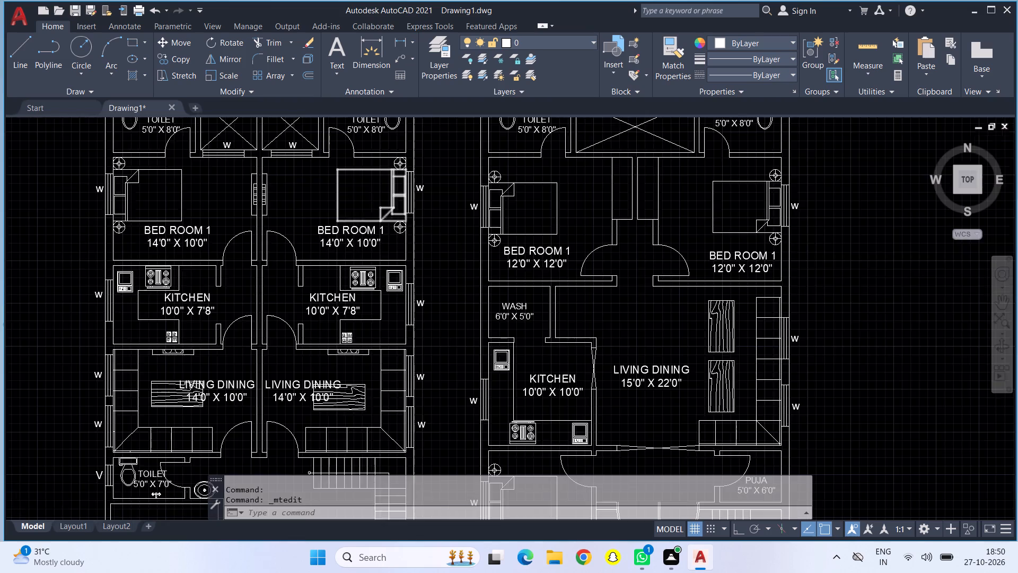
scroll(367, 218, "up", 2)
double_click(372, 265)
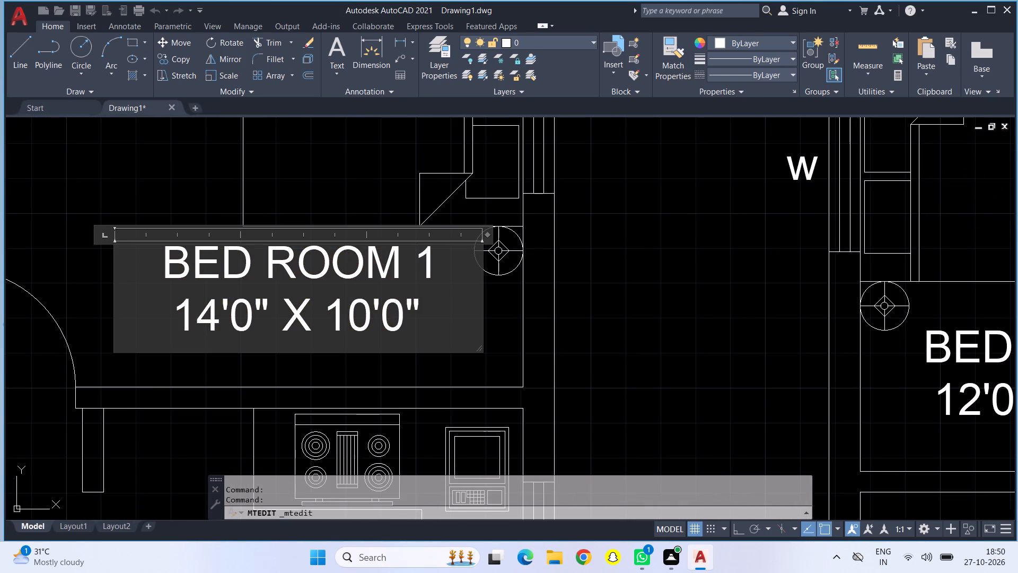
left_click(440, 280)
key("BackSpace")
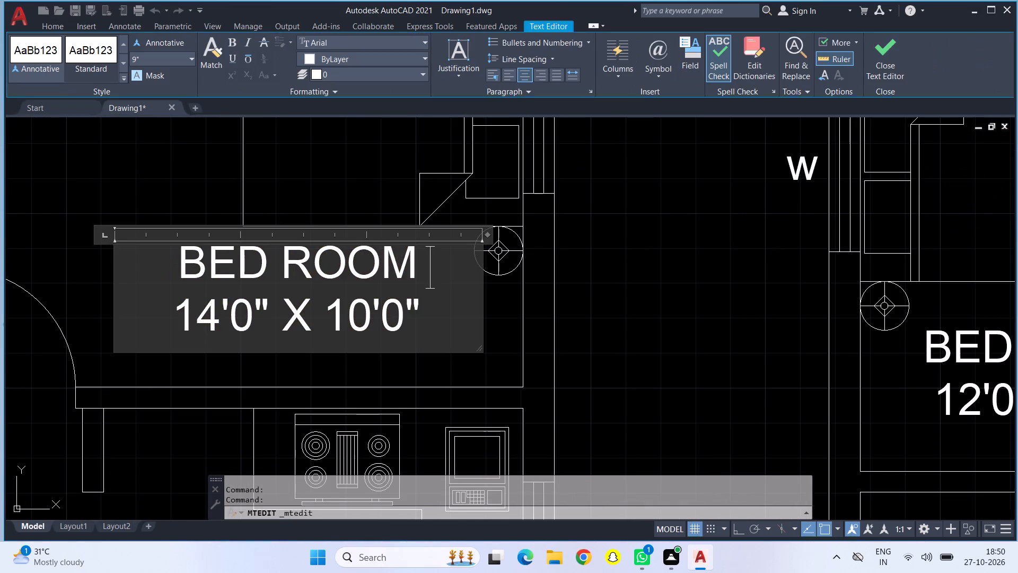
key("2")
left_click(313, 197)
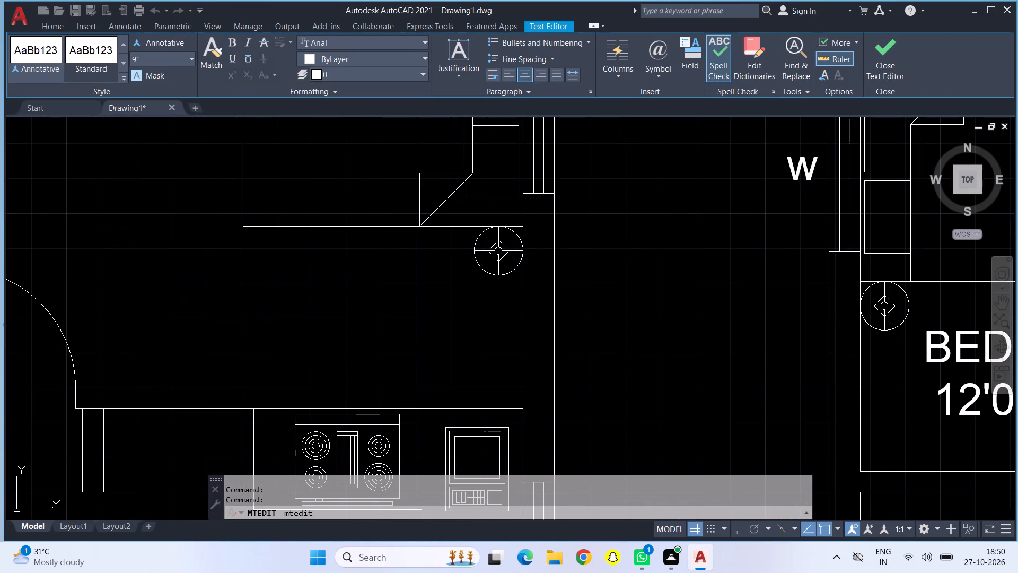
Renumber the label of the second plan's right-hand 12'0" X 12'0" bedroom as BED ROOM 2.
scroll(262, 247, "down", 10)
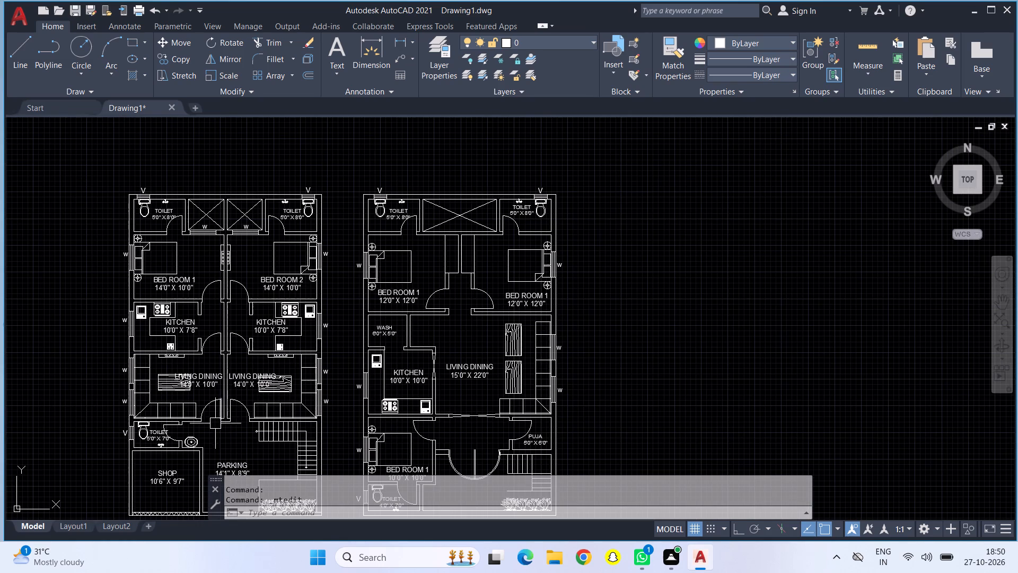
scroll(190, 385, "up", 1)
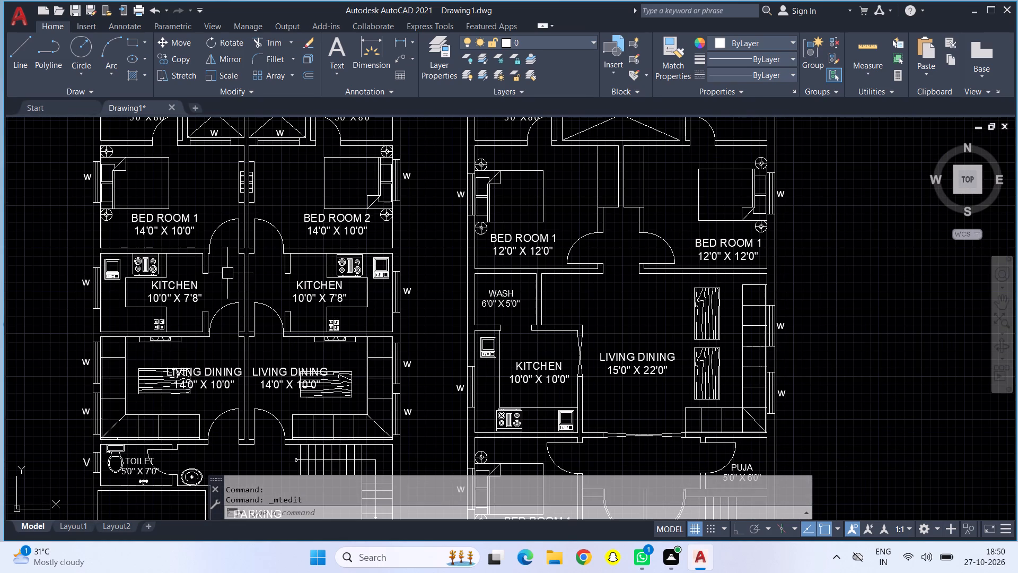
middle_click_drag(227, 273, 215, 193)
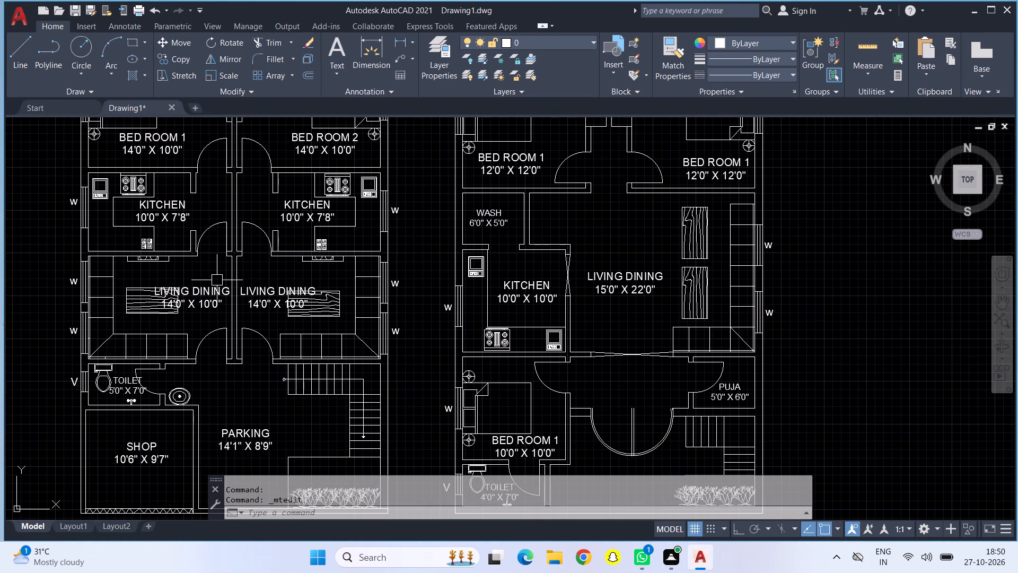
scroll(218, 283, "up", 2)
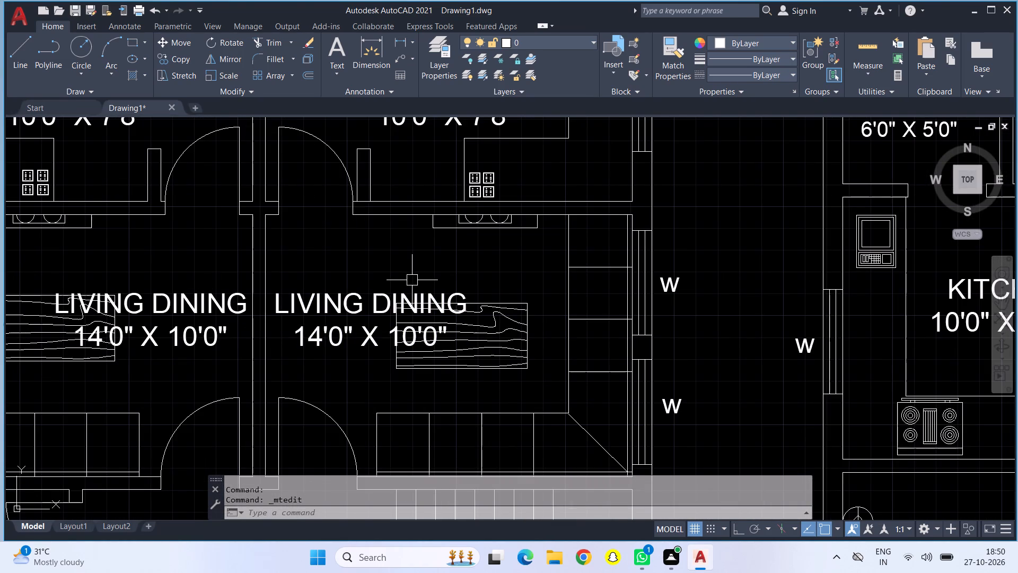
scroll(412, 280, "down", 1)
middle_click_drag(425, 266, 175, 254)
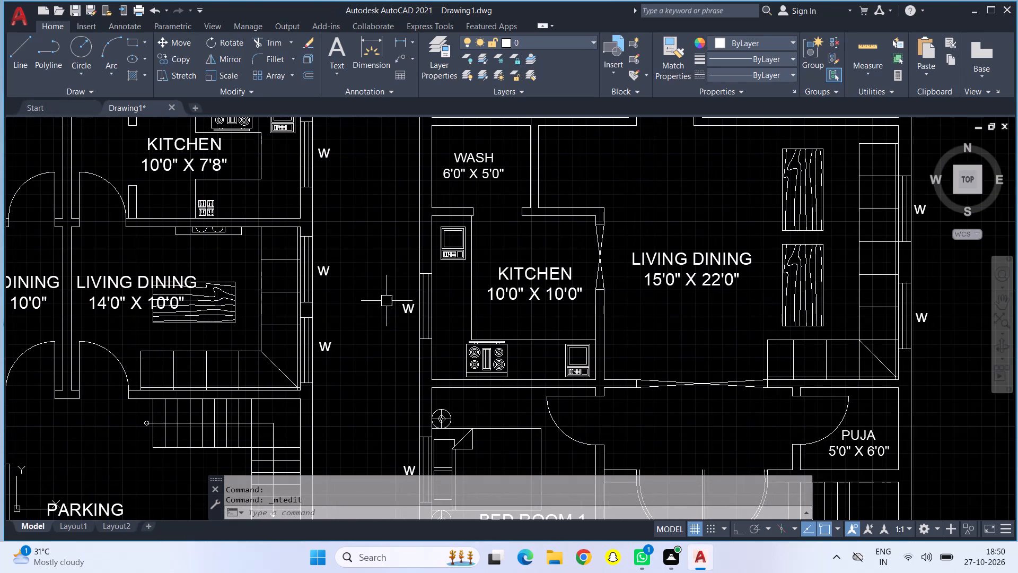
scroll(501, 306, "down", 1)
middle_click_drag(564, 210, 428, 354)
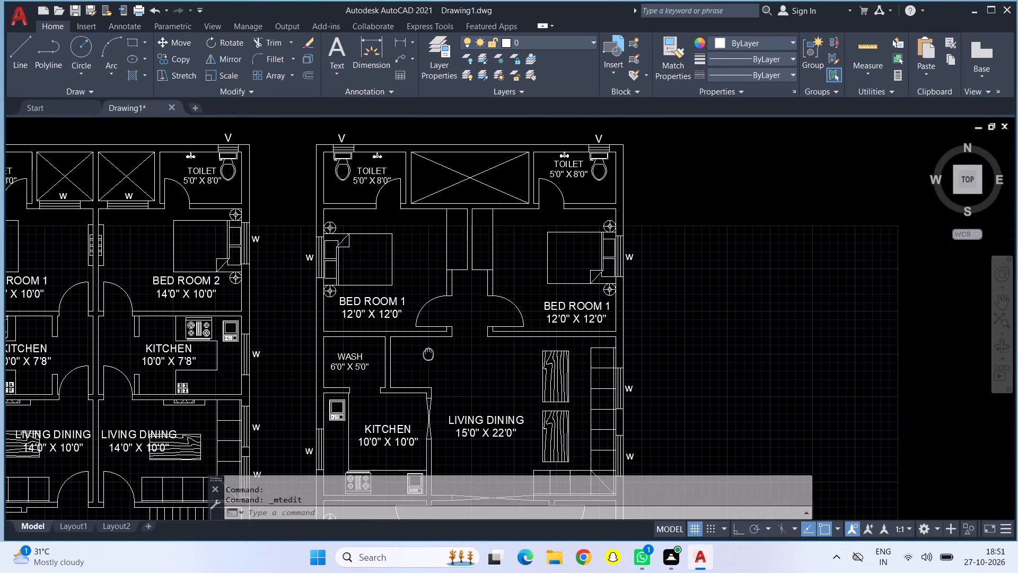
middle_click_drag(428, 354, 427, 354)
scroll(356, 312, "up", 2)
scroll(522, 304, "down", 1)
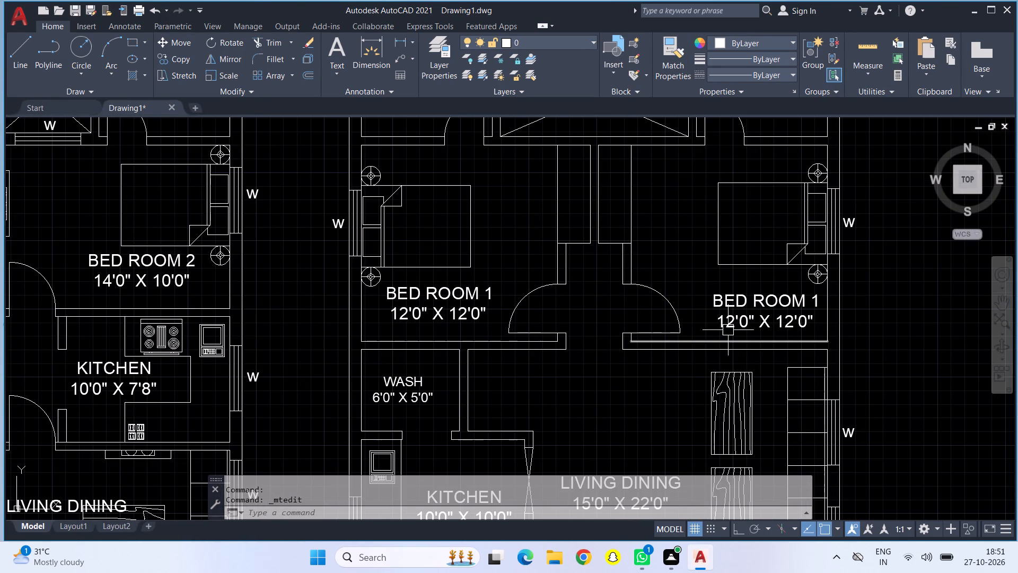
double_click(773, 302)
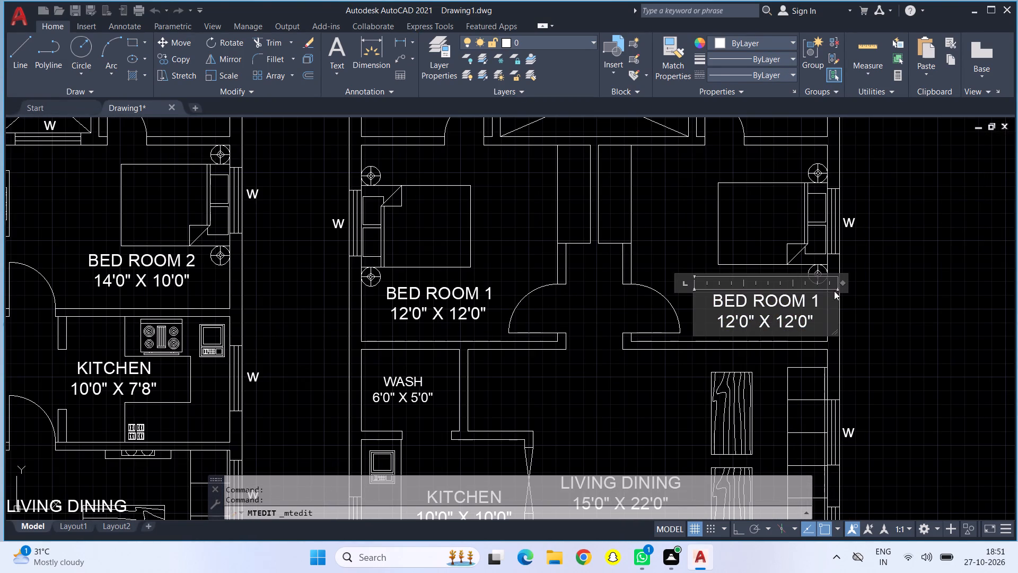
left_click(834, 291)
left_click(828, 301)
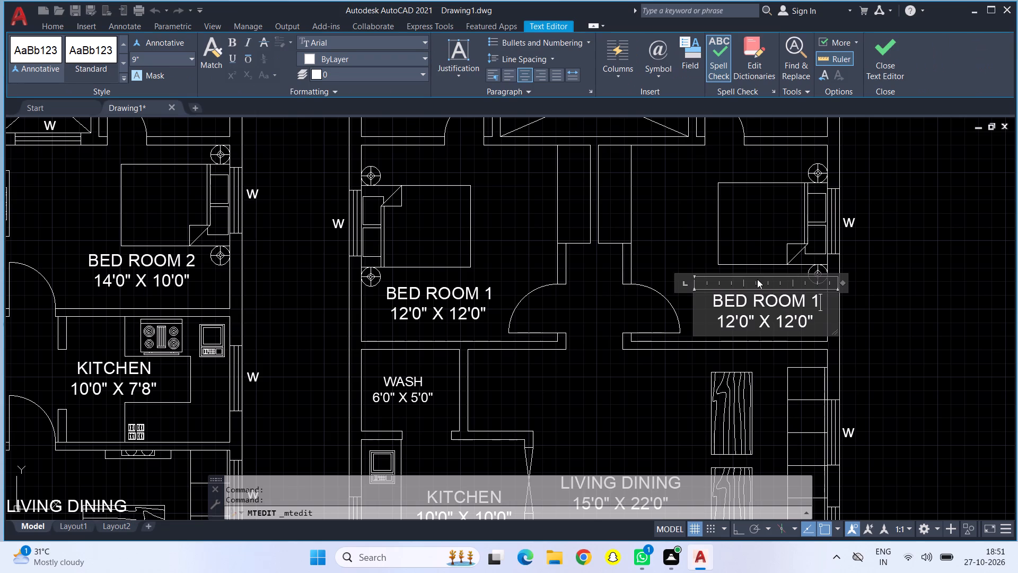
key("BackSpace")
key("2")
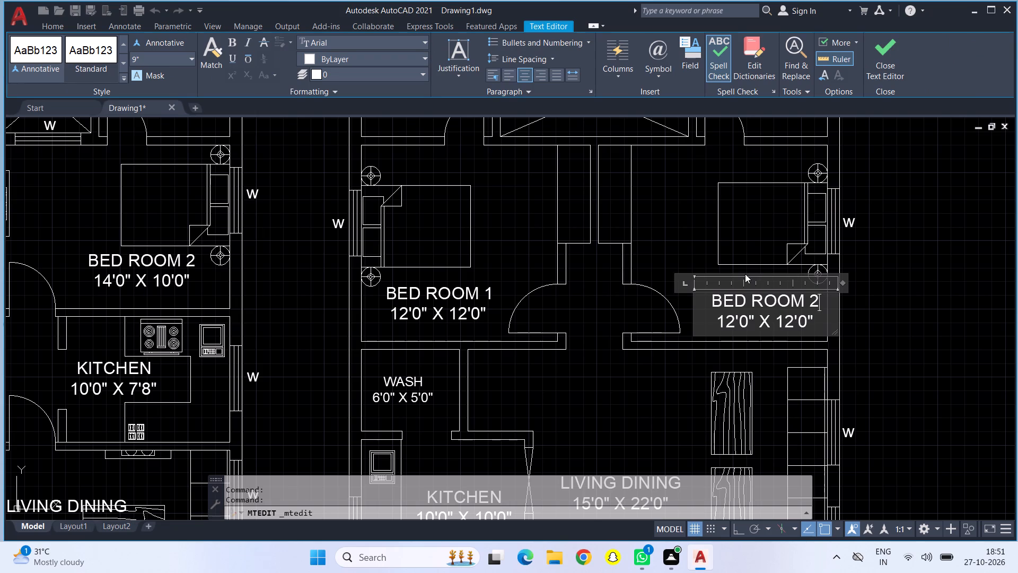
left_click(654, 197)
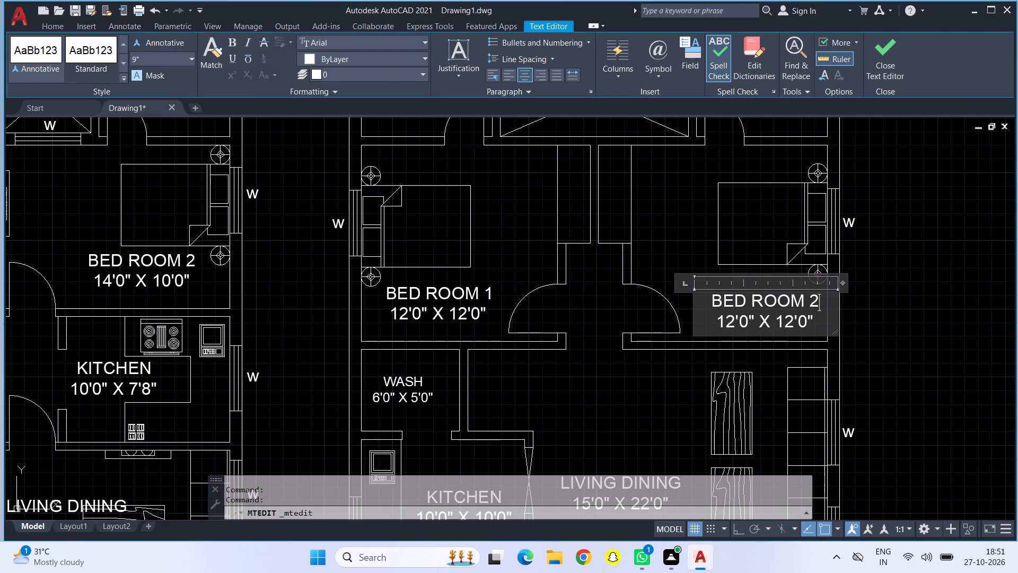
Renumber the label of the second plan's 10'0" X 10'0" bedroom as BED ROOM 3.
scroll(660, 206, "down", 4)
scroll(620, 348, "up", 2)
scroll(620, 350, "down", 1)
scroll(620, 350, "up", 1)
scroll(620, 350, "down", 1)
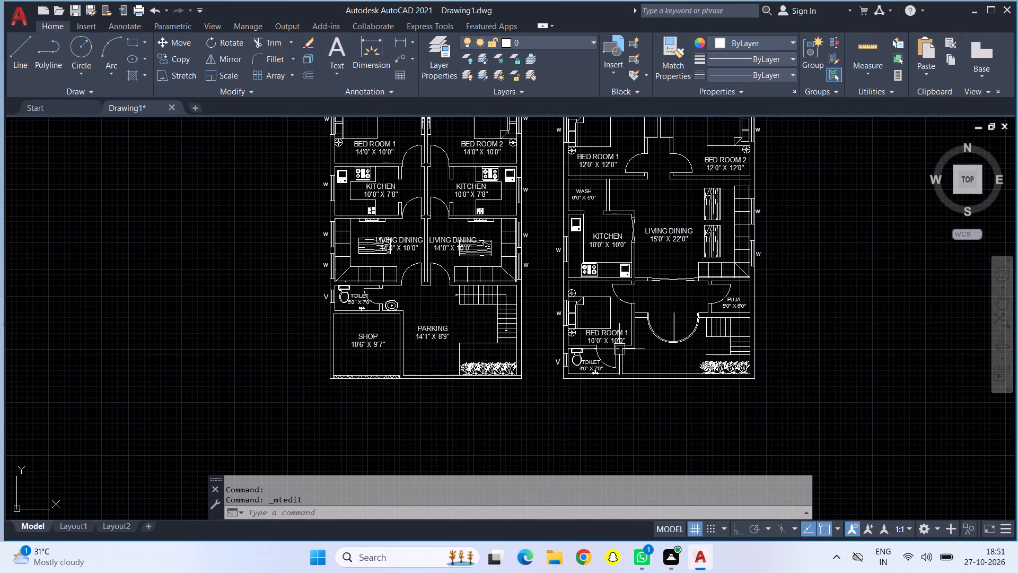
scroll(609, 333, "up", 3)
scroll(631, 358, "down", 1)
scroll(631, 358, "up", 1)
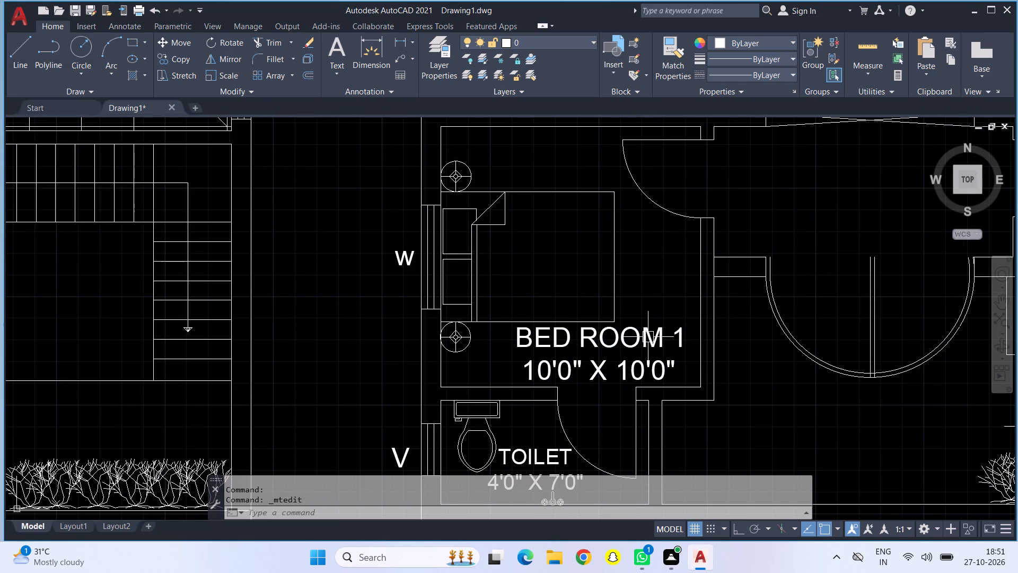
double_click(648, 337)
left_click(700, 330)
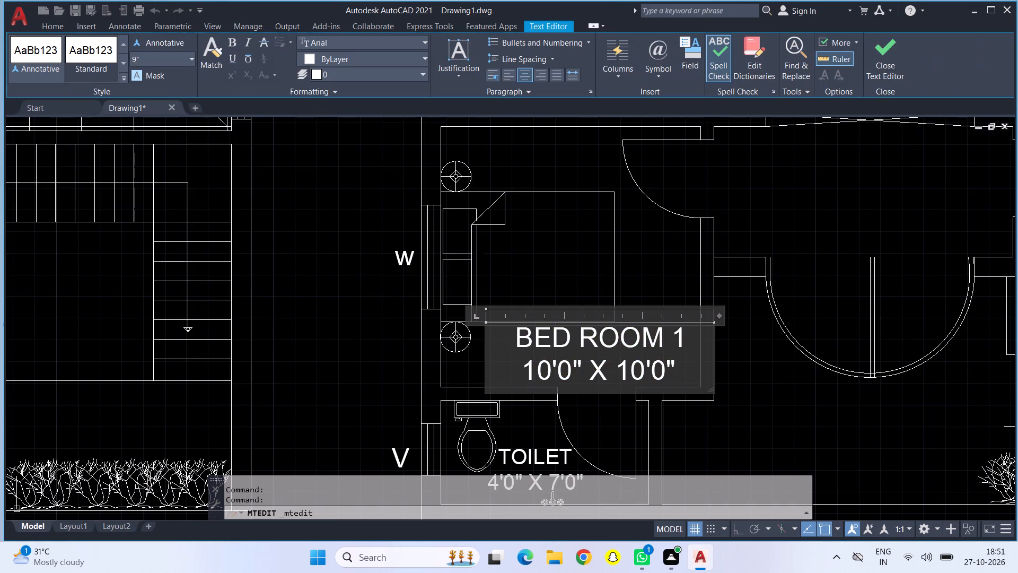
key("BackSpace")
key("3")
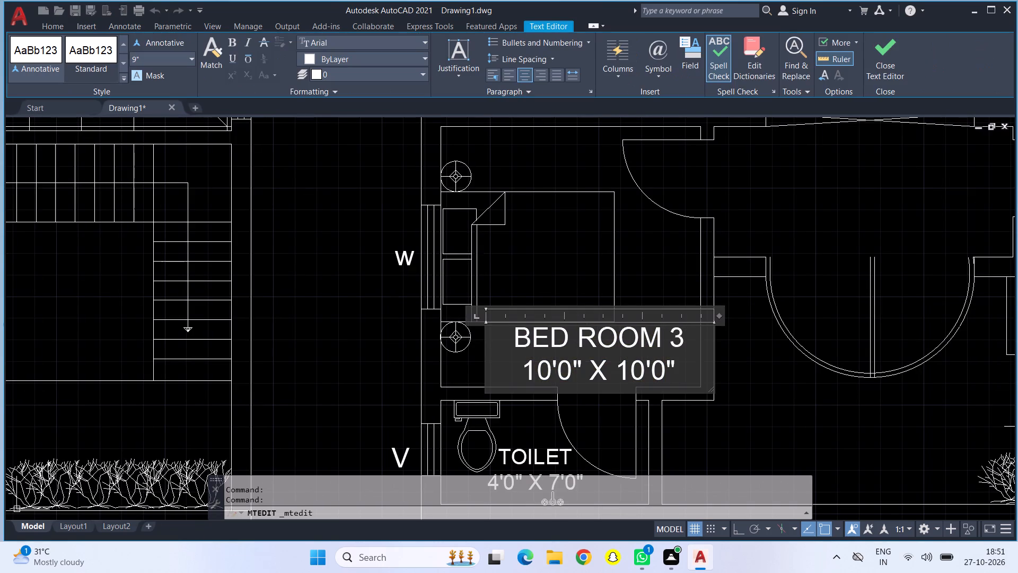
left_click(559, 275)
Dimension the second plan's overall width along its top outer wall, with the dimension line offset 3' outside the wall.
scroll(560, 274, "down", 3)
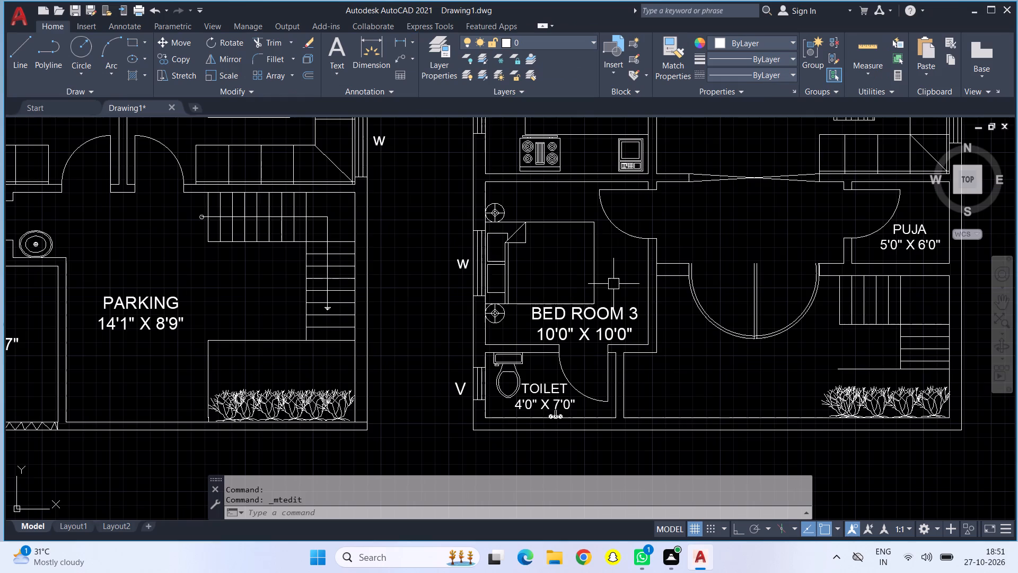
scroll(635, 286, "down", 2)
middle_click_drag(673, 257, 612, 327)
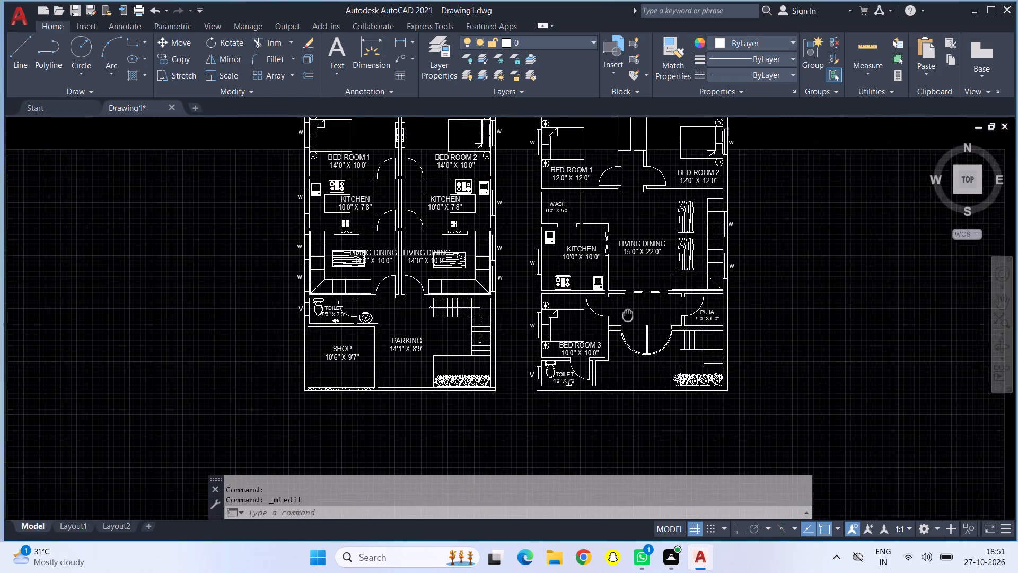
middle_click_drag(612, 327, 522, 380)
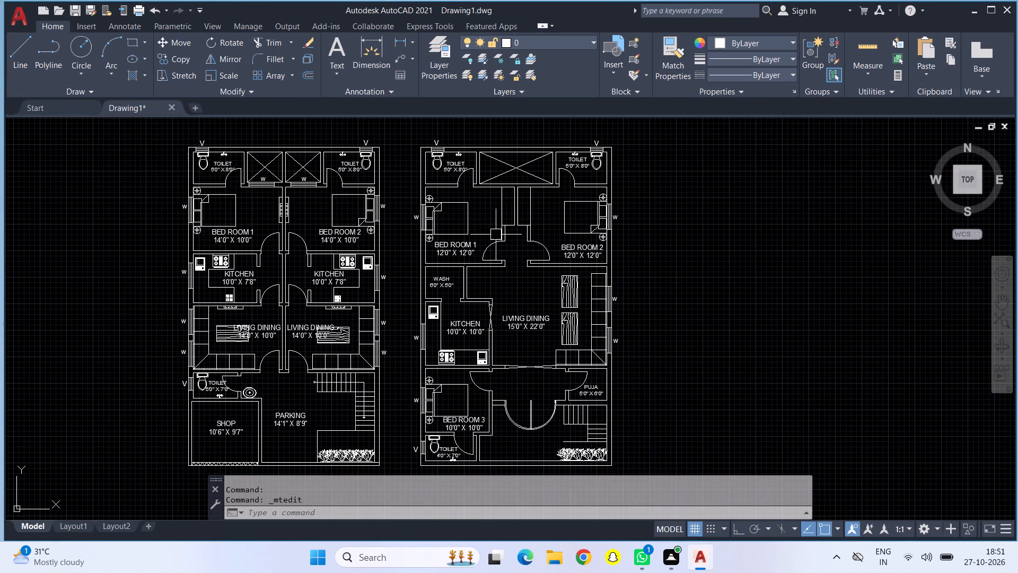
middle_click_drag(488, 219, 495, 335)
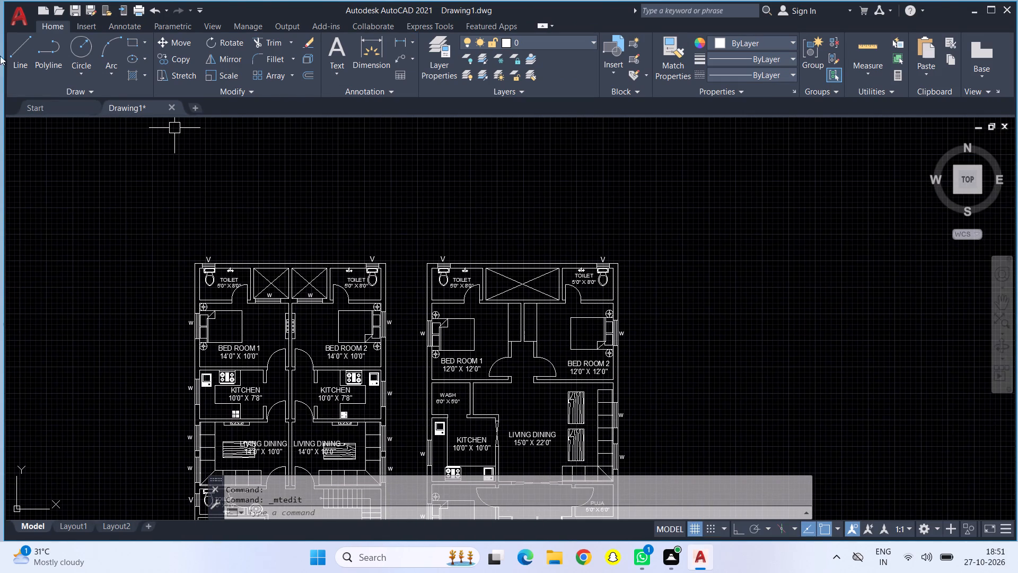
left_click(373, 42)
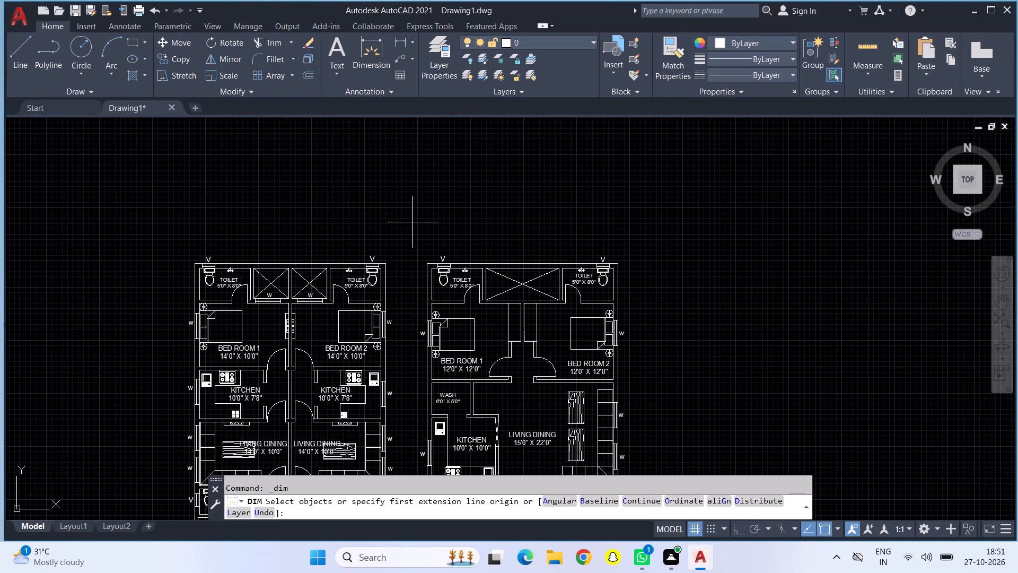
scroll(415, 253, "up", 4)
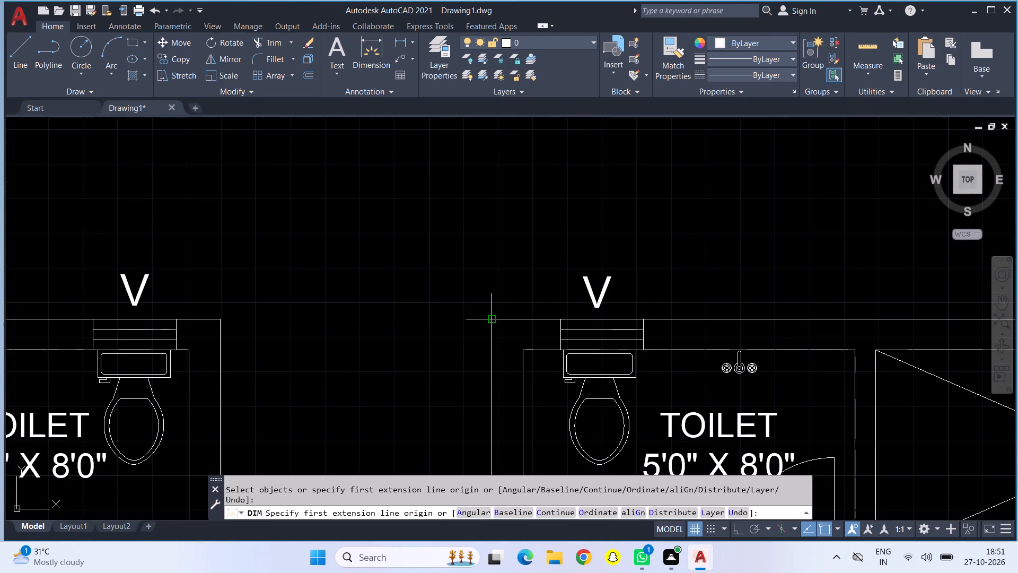
left_click(489, 318)
scroll(580, 320, "down", 3)
middle_click_drag(686, 297, 174, 273)
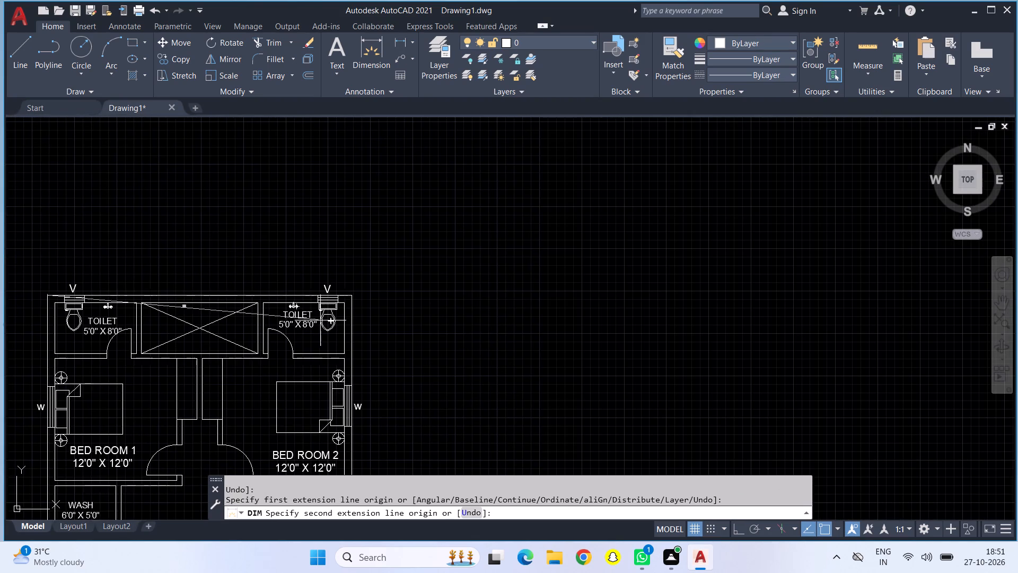
scroll(352, 290, "up", 3)
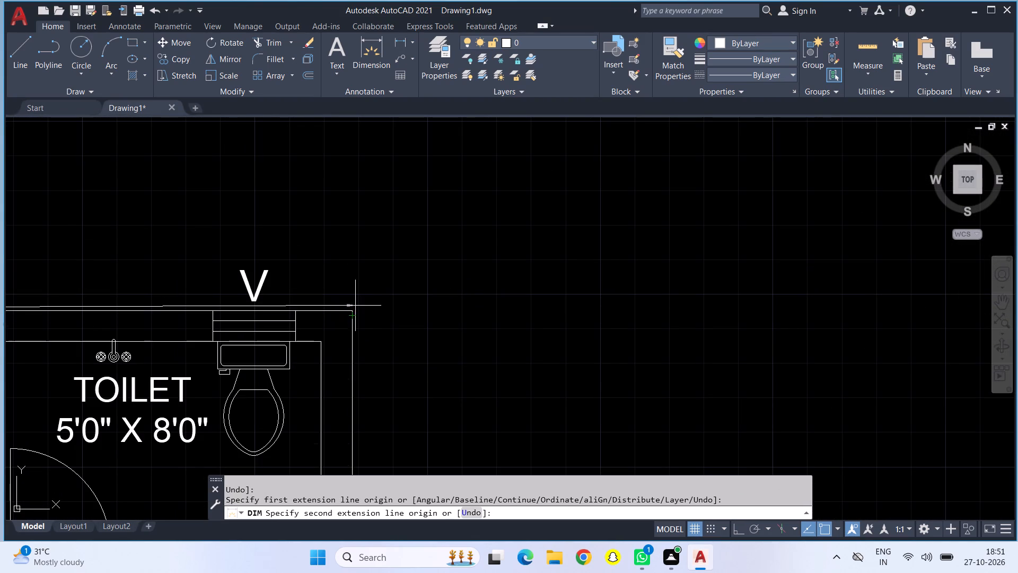
left_click(351, 310)
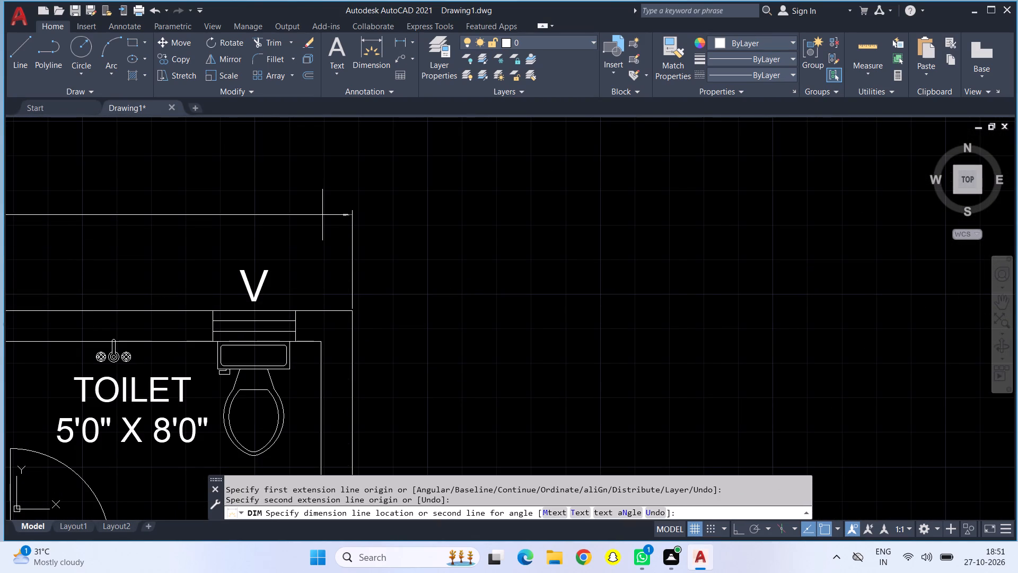
key("3")
key("apostrophe")
key("Return")
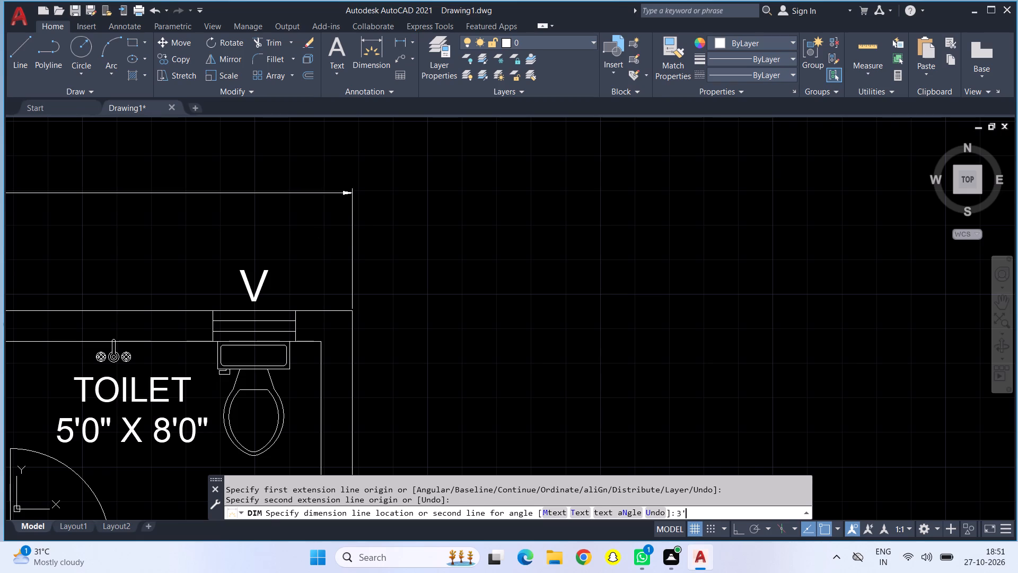
key("Return")
Dimension the second plan's overall length between its right-hand outer corners, with the dimension line offset 3' outside the wall.
scroll(268, 196, "down", 2)
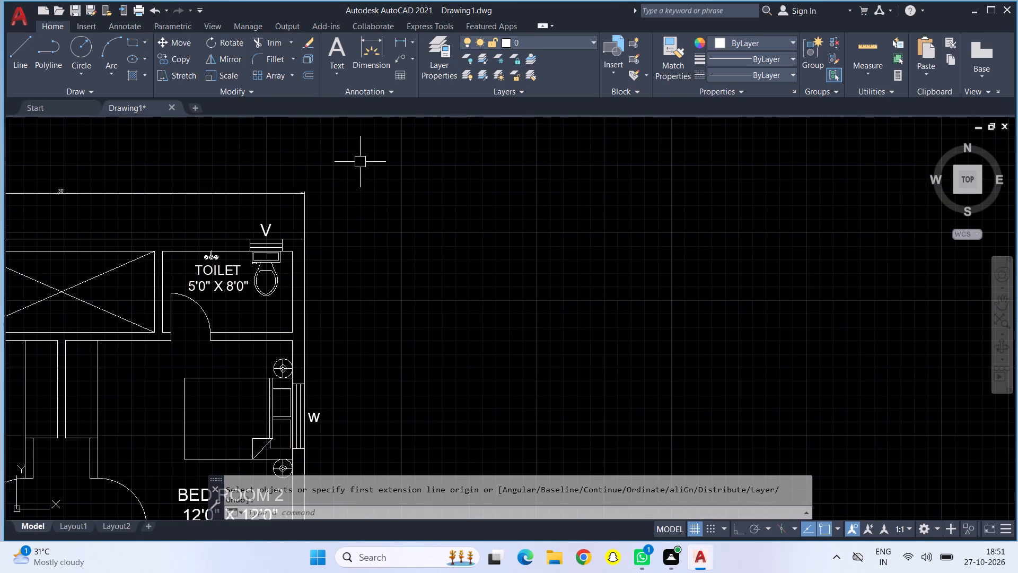
scroll(387, 175, "down", 1)
middle_click_drag(388, 179, 368, 177)
left_click(367, 36)
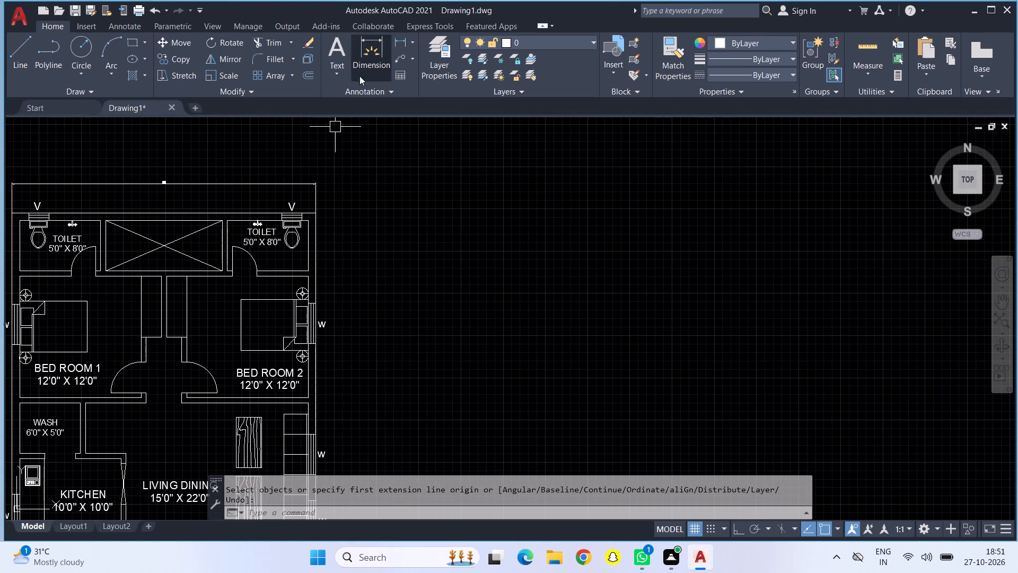
scroll(309, 220, "up", 3)
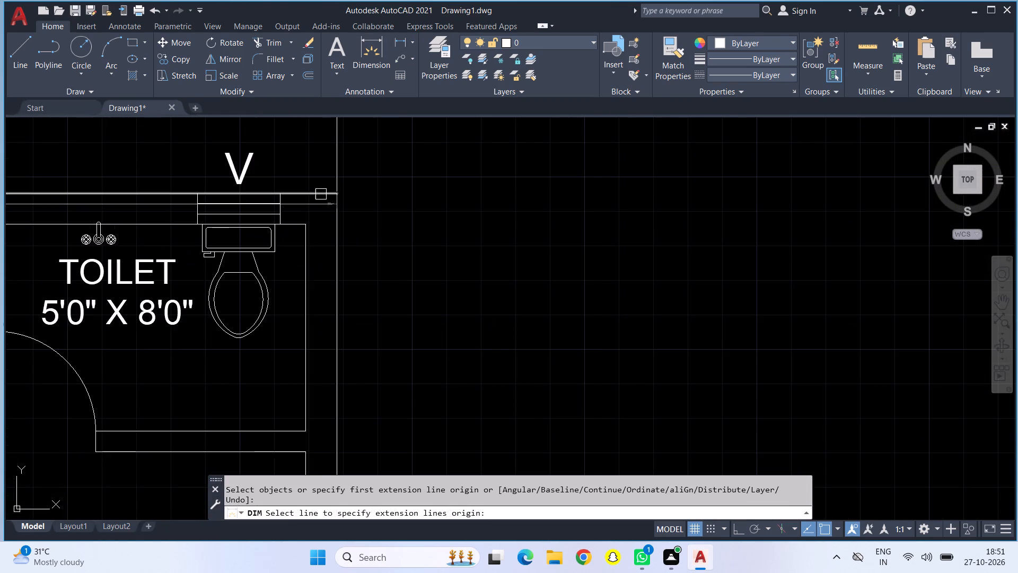
left_click(334, 193)
scroll(340, 222, "down", 4)
middle_click_drag(366, 419, 366, 410)
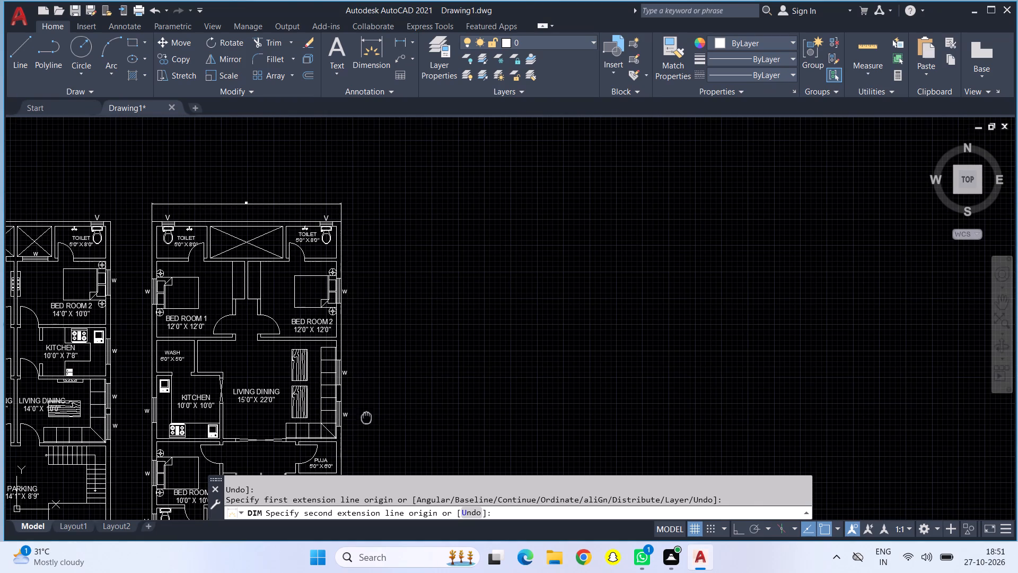
middle_click_drag(366, 410, 361, 210)
scroll(340, 327, "up", 3)
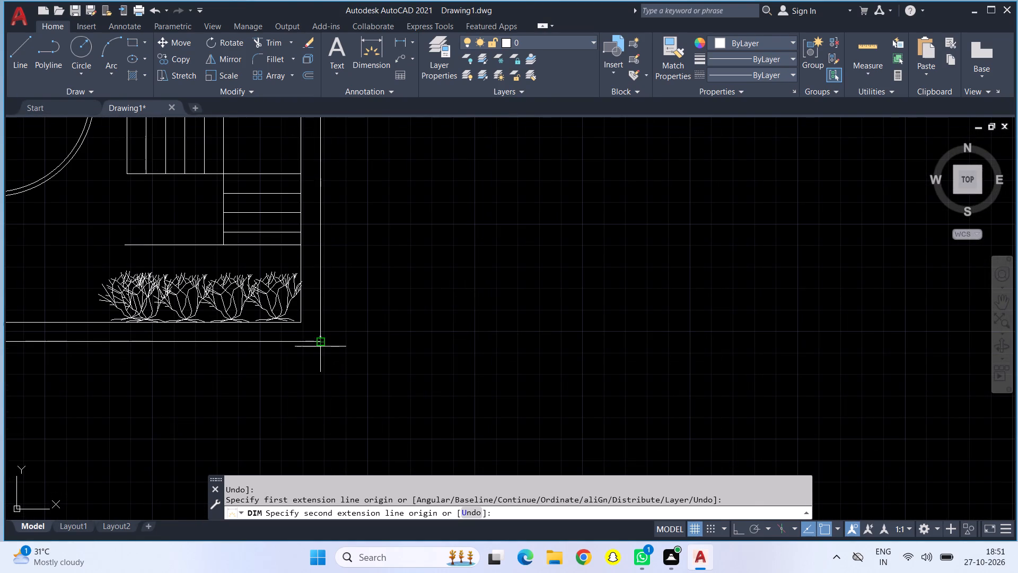
left_click(319, 338)
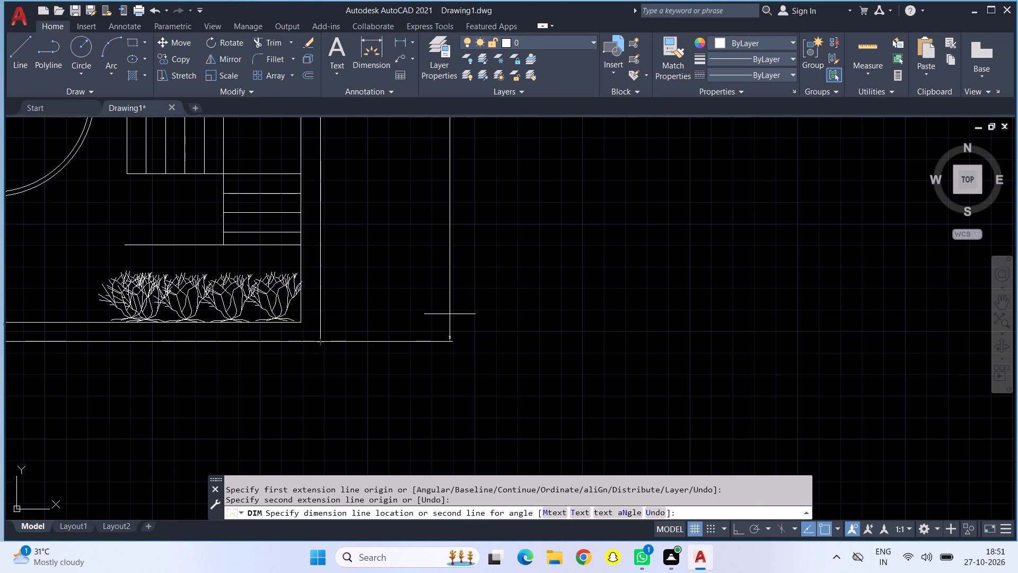
type("3'")
key("Return")
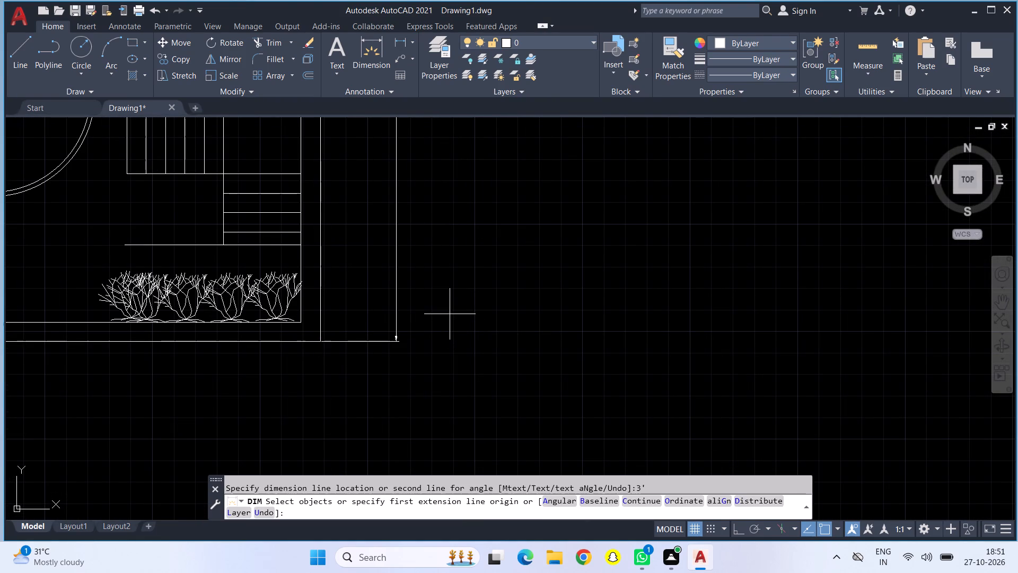
Dimension the first plan's overall width between its top outer corners, with the dimension line offset 3' outside the wall.
scroll(444, 295, "down", 3)
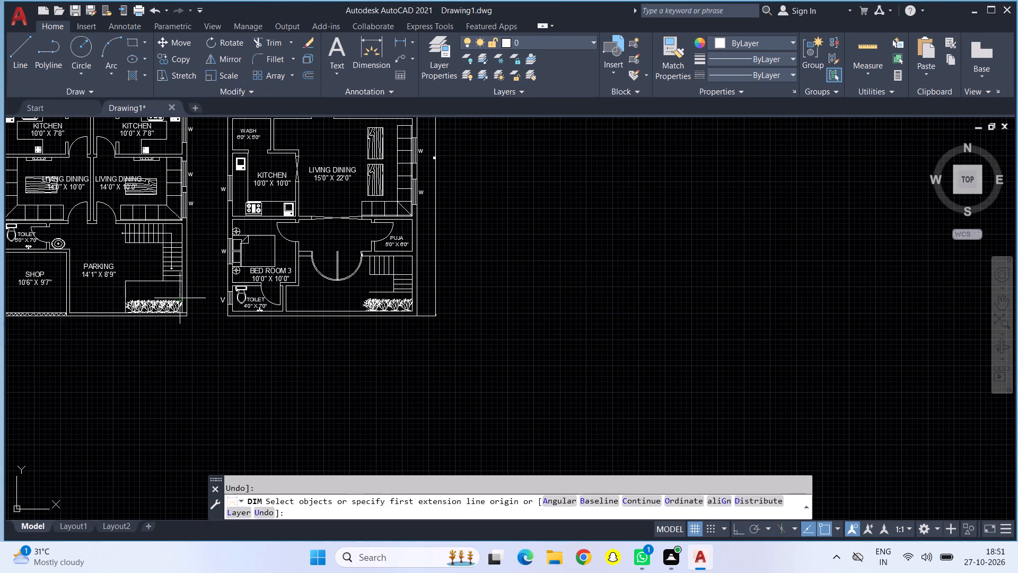
middle_click_drag(203, 281, 341, 427)
middle_click_drag(110, 149, 96, 246)
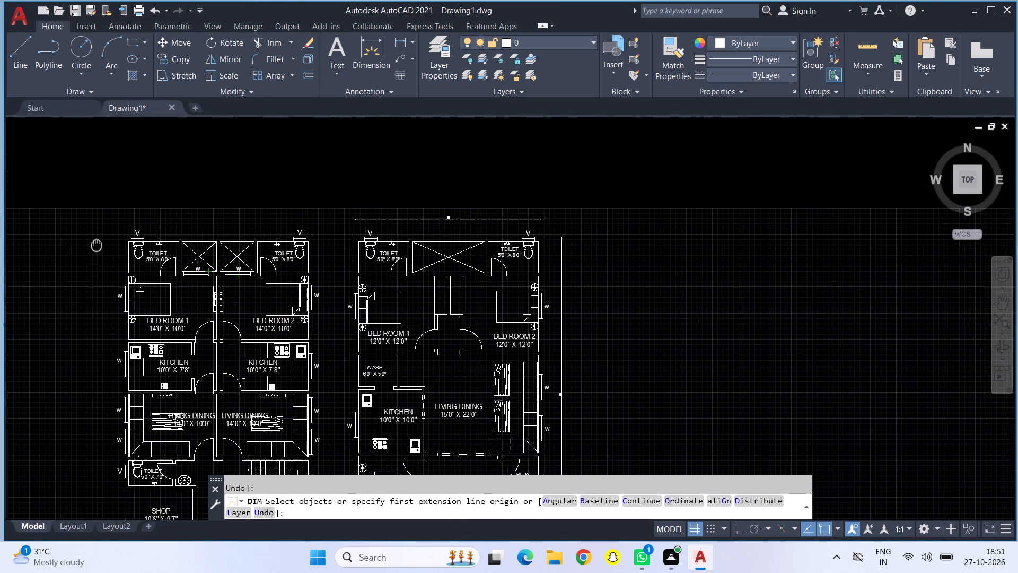
middle_click_drag(96, 246, 98, 252)
scroll(99, 259, "up", 4)
left_click(256, 189)
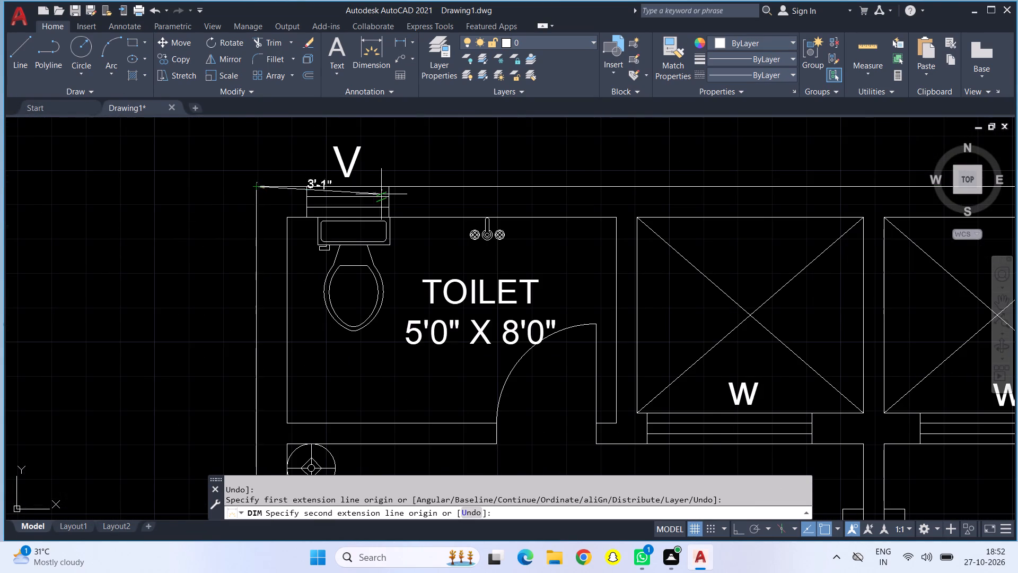
scroll(461, 201, "down", 2)
middle_click_drag(624, 192, 109, 209)
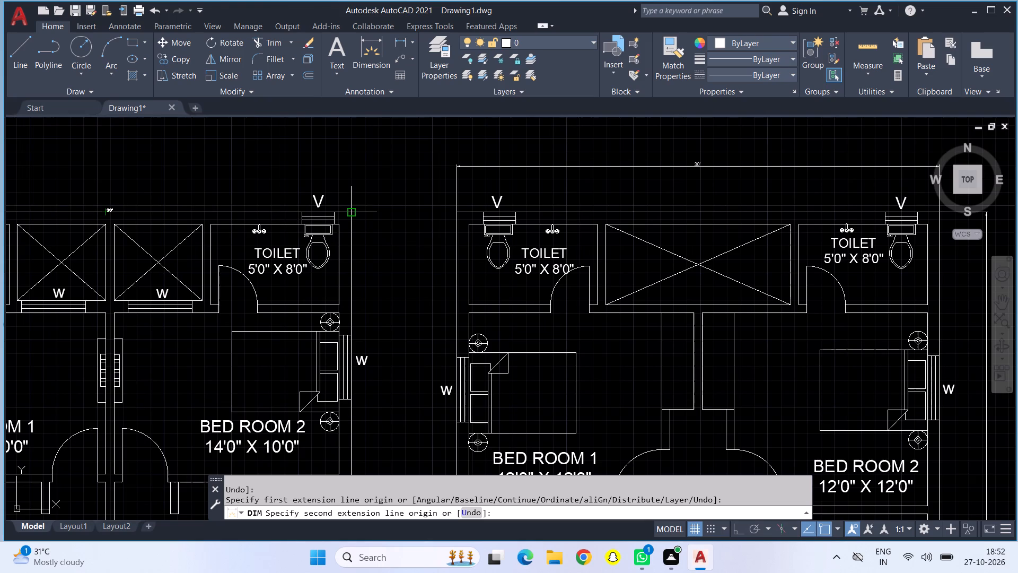
left_click(354, 210)
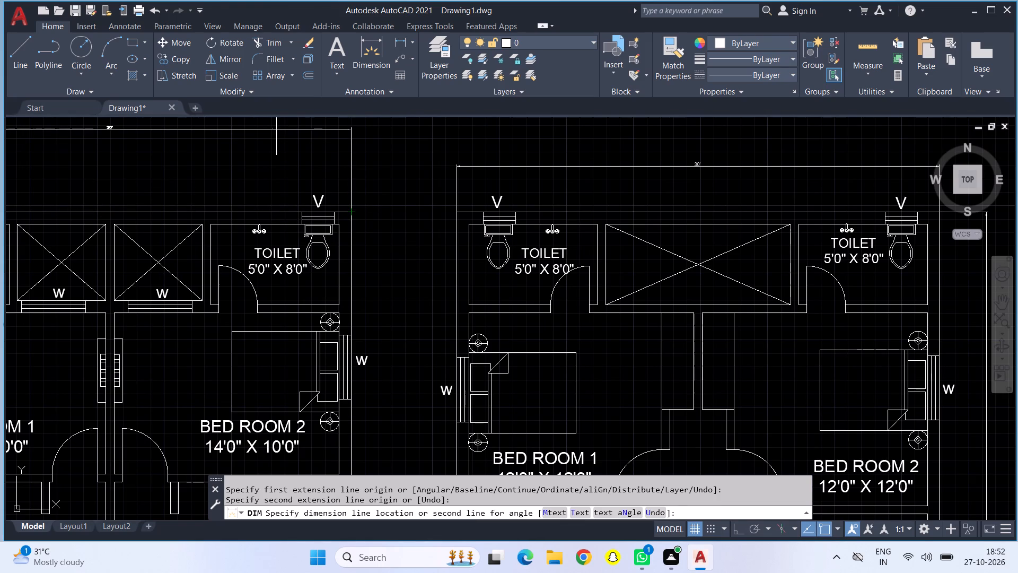
key("3")
key("apostrophe")
key("Return")
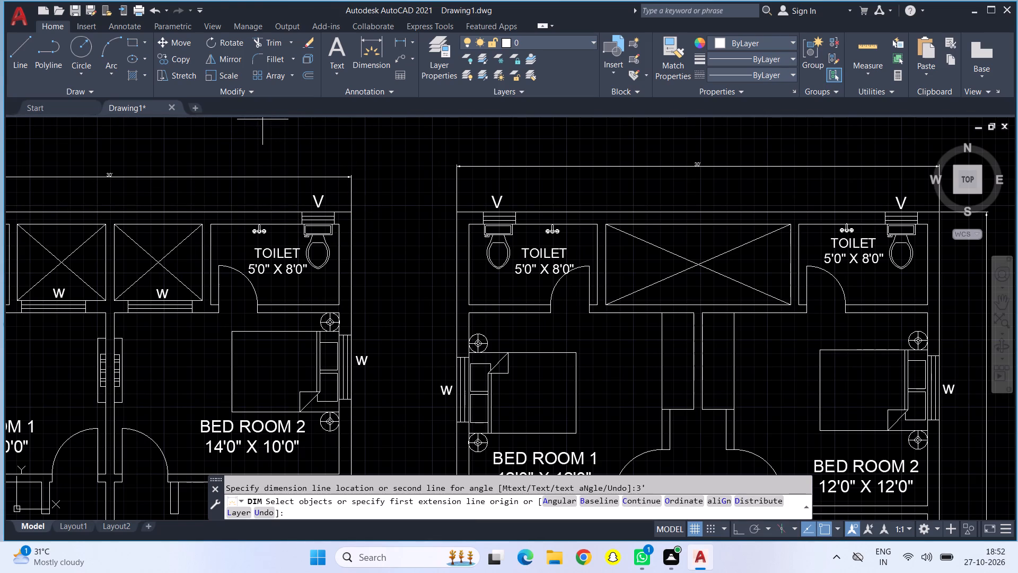
Dimension the first plan's overall length between its right-hand outer corners, with the dimension line offset 3' outside the wall.
left_click(351, 211)
scroll(354, 243, "down", 2)
middle_click_drag(359, 356, 359, 355)
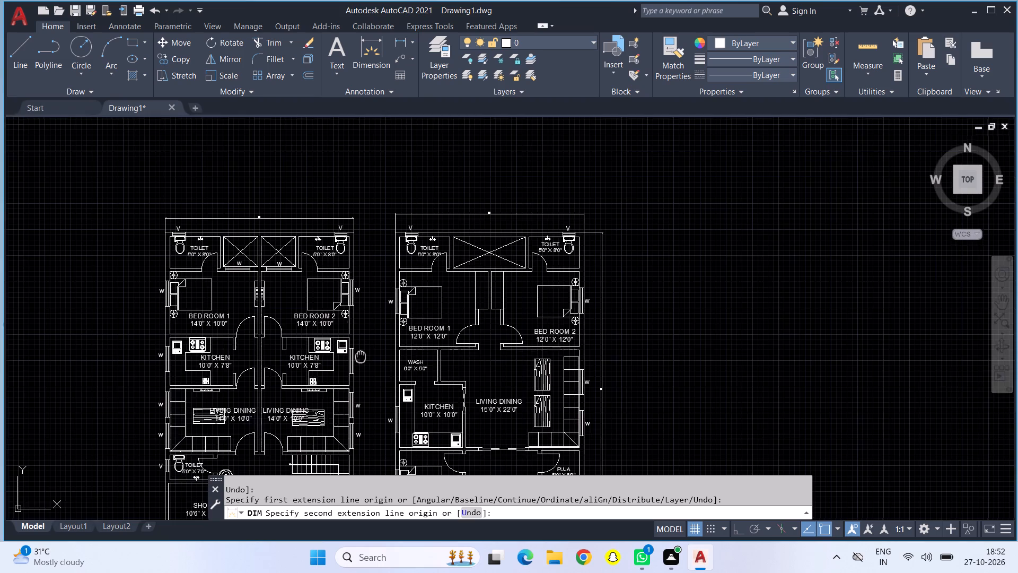
middle_click_drag(359, 355, 341, 147)
scroll(323, 352, "up", 3)
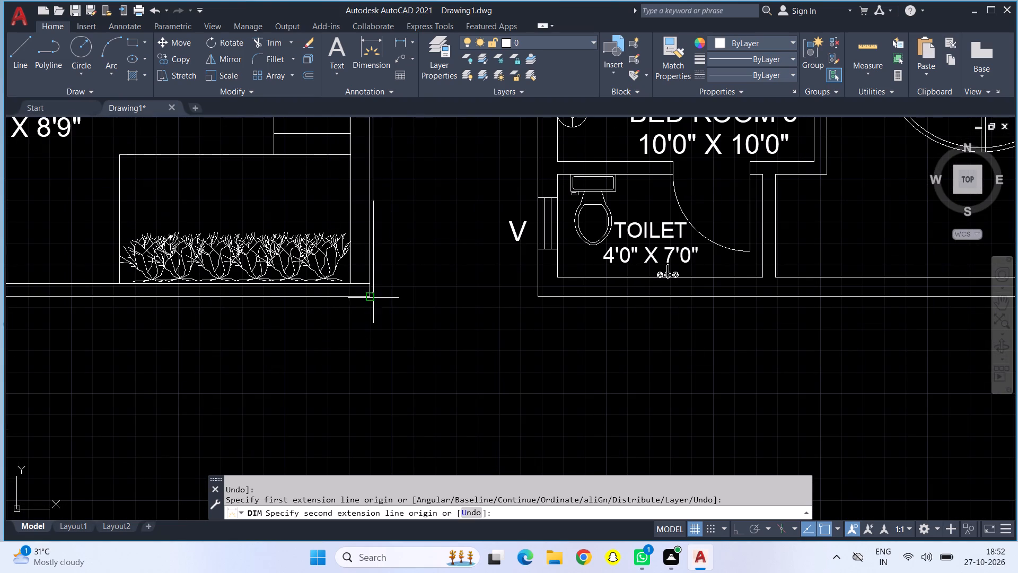
left_click(367, 294)
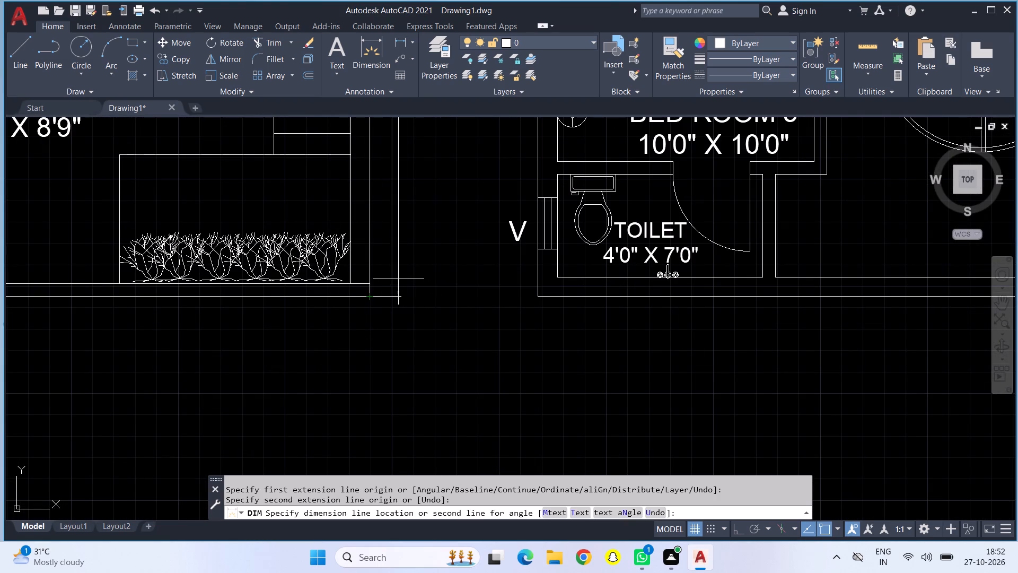
type("3'")
key("Return")
key("Return")
Re-enter the first plan's overall width dimension text as 30' with a text height of 9".
scroll(406, 286, "down", 1)
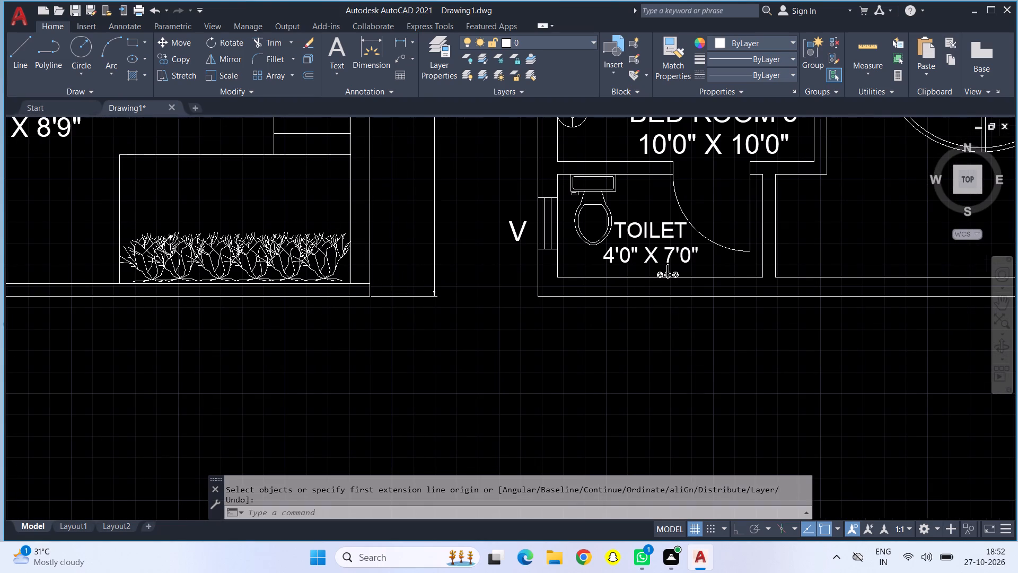
scroll(407, 286, "down", 1)
middle_click_drag(449, 212, 414, 572)
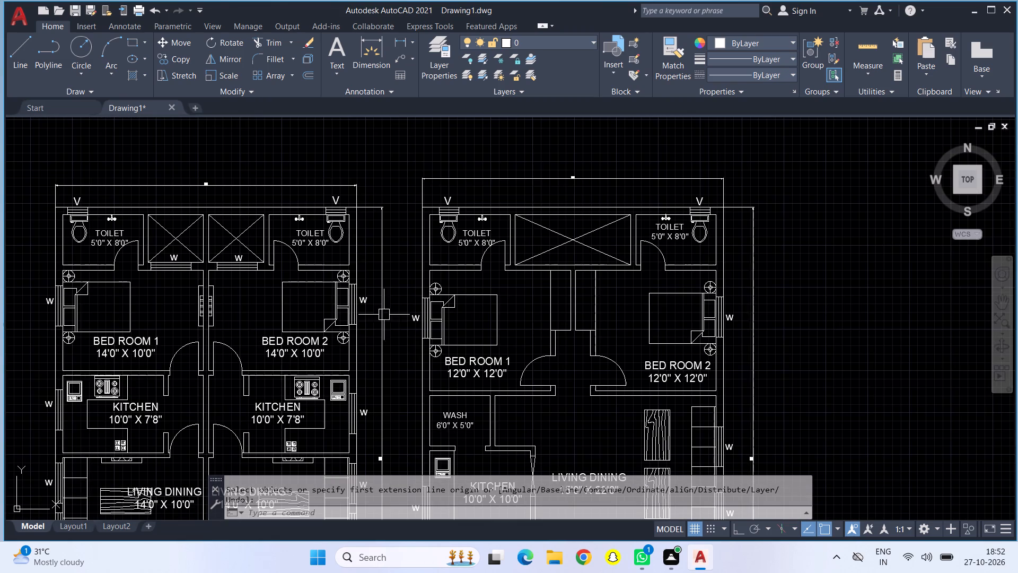
scroll(199, 180, "up", 5)
scroll(247, 214, "up", 2)
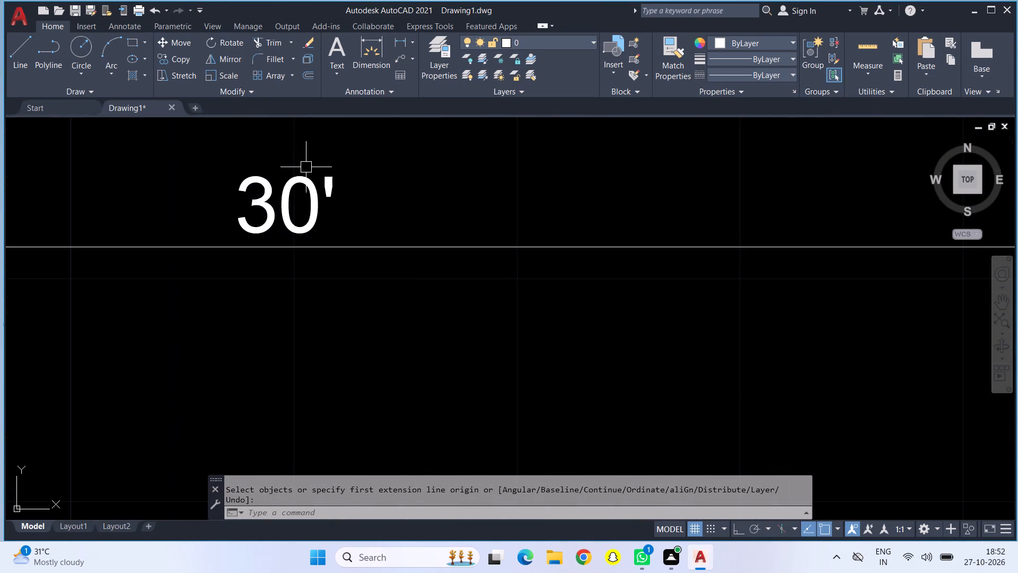
double_click(307, 180)
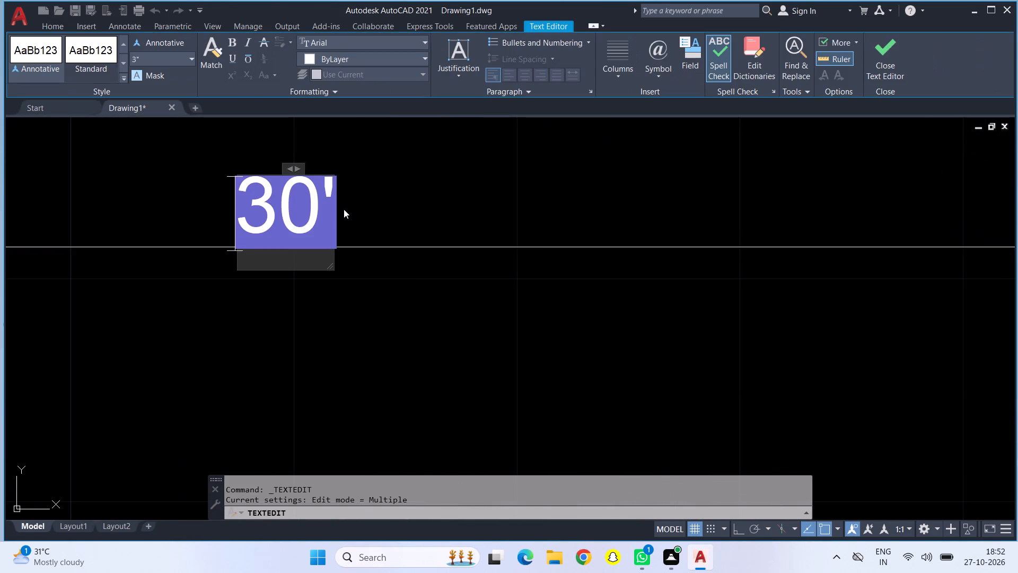
left_click(320, 211)
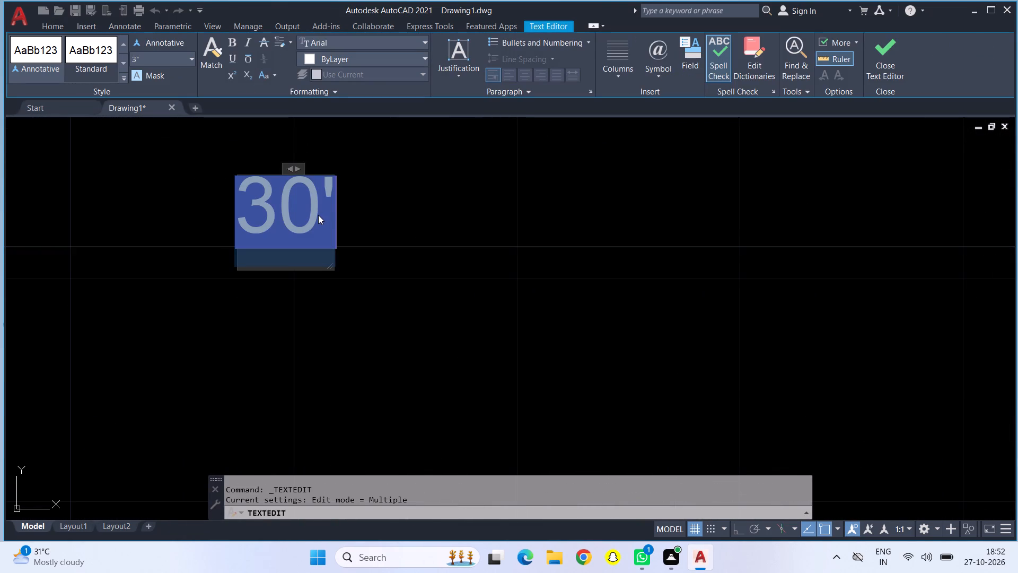
key("BackSpace")
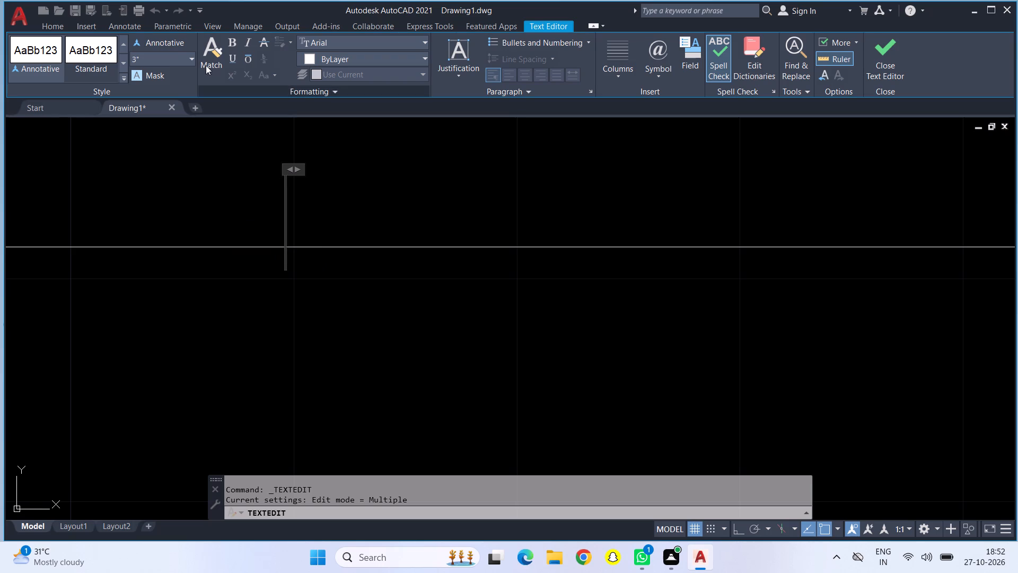
left_click(183, 53)
key("BackSpace")
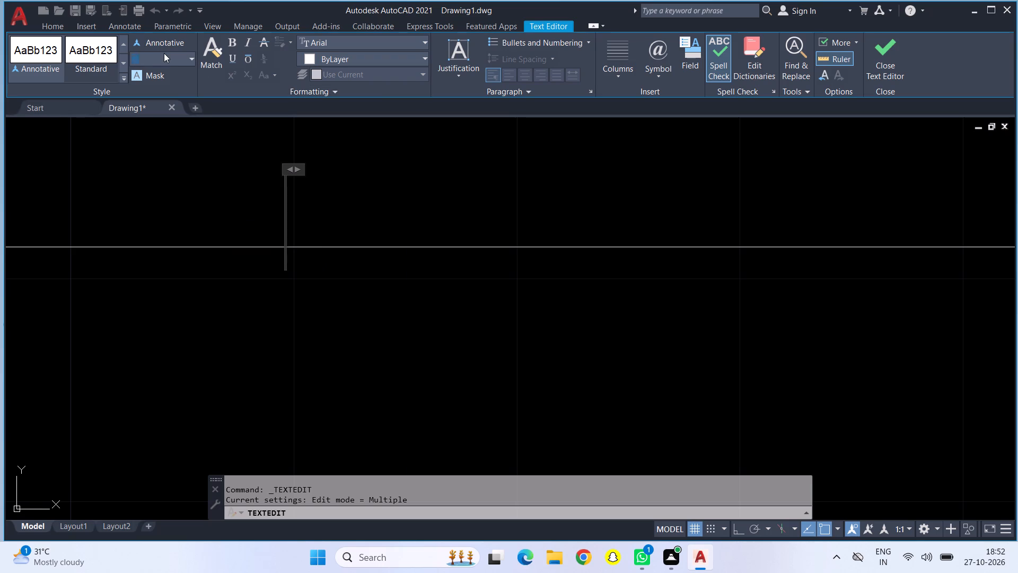
key("BackSpace")
key("BackSpace")
key("9")
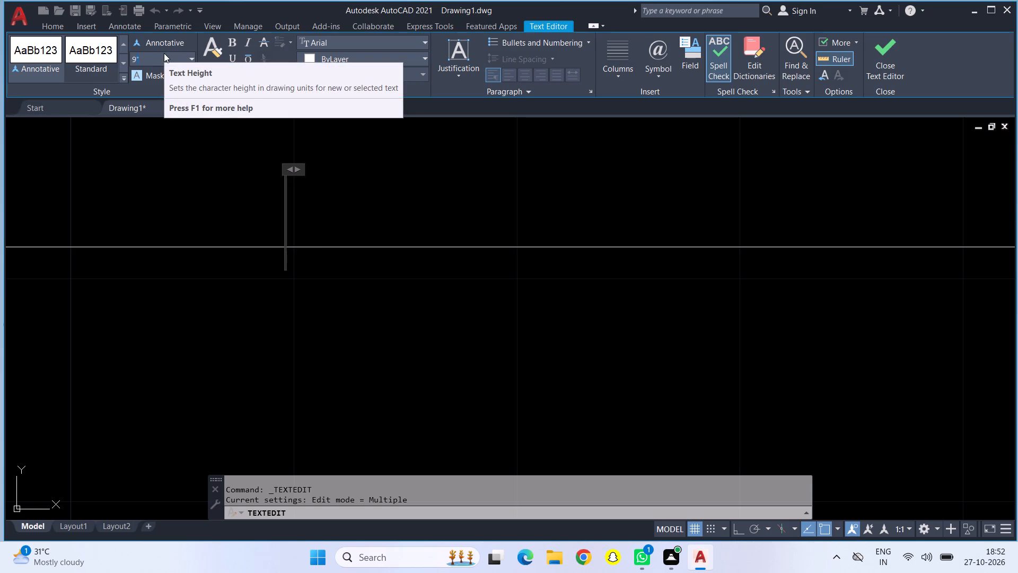
key("shift+quotedbl")
key("Return")
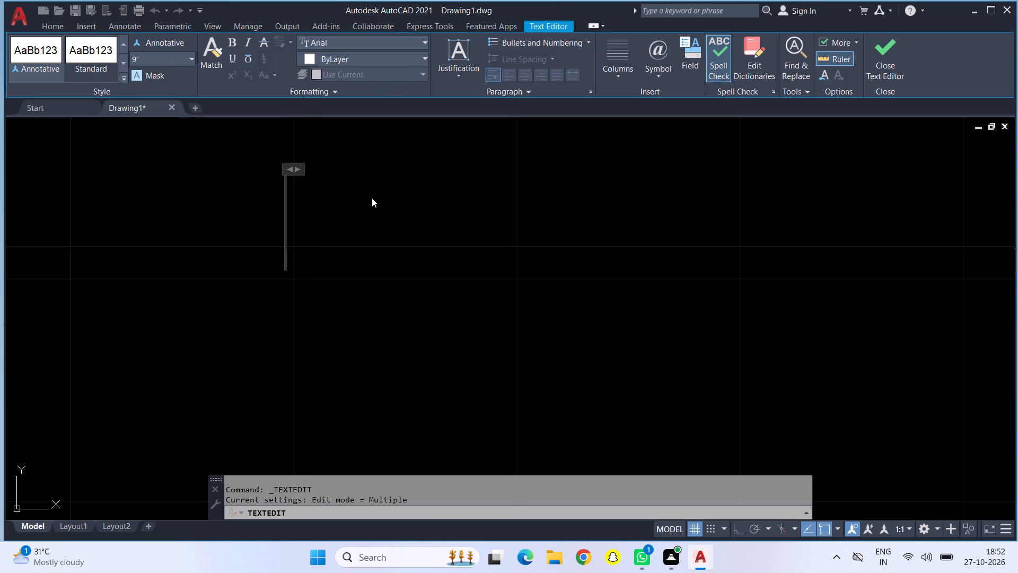
type("30'")
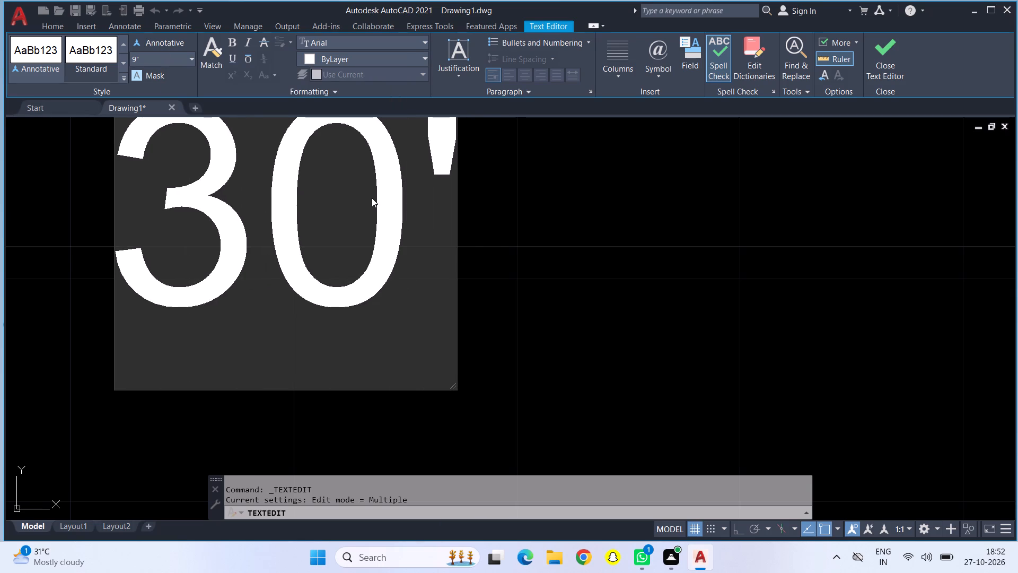
left_click(541, 186)
Re-enter the first plan's overall length dimension text as 50' with a text height of 9".
scroll(538, 190, "down", 4)
scroll(552, 251, "down", 3)
middle_click_drag(576, 303, 209, 113)
scroll(267, 185, "down", 2)
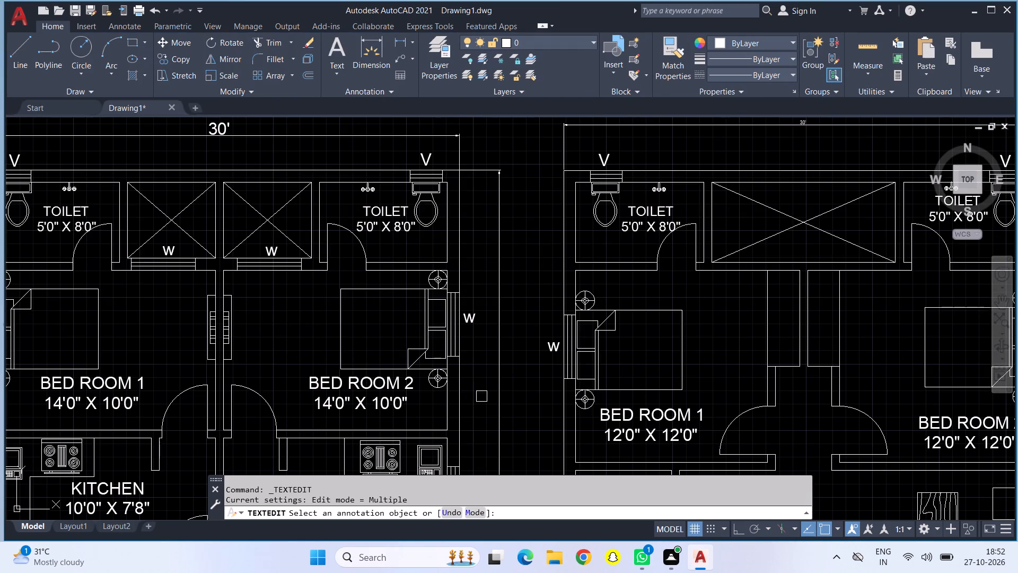
middle_click_drag(481, 396, 424, 173)
scroll(437, 351, "up", 5)
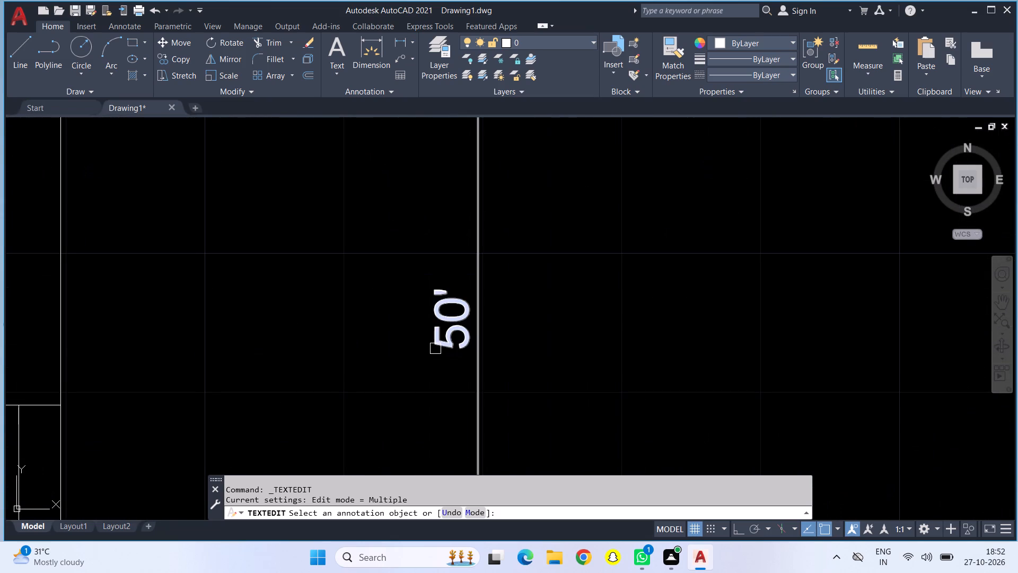
double_click(435, 347)
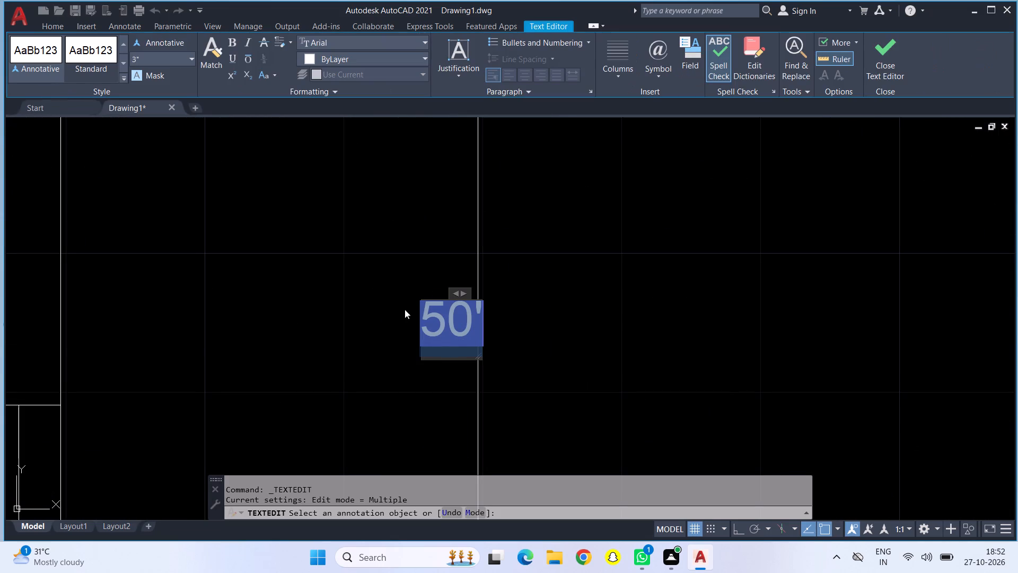
key("BackSpace")
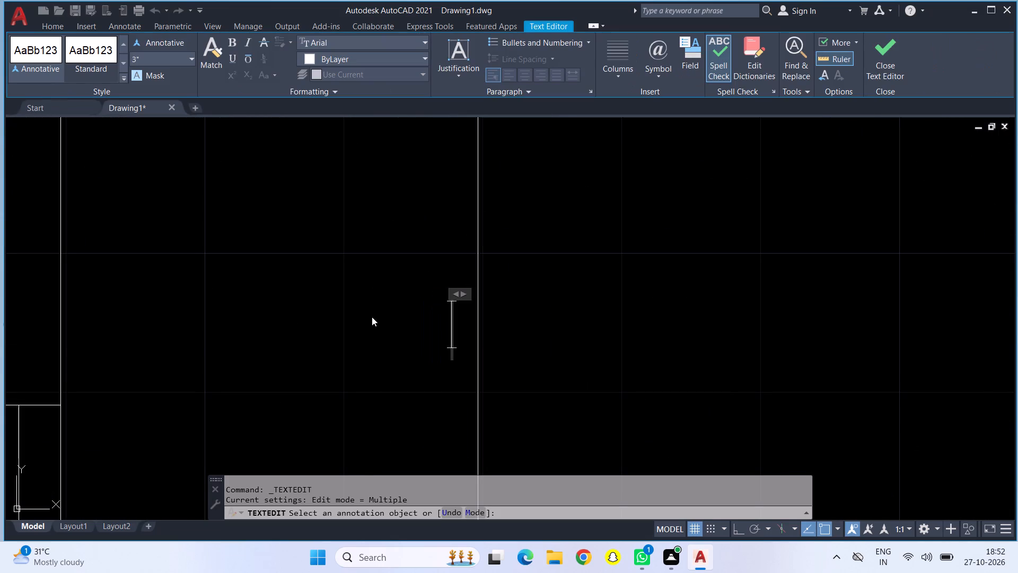
left_click(191, 64)
left_click(191, 106)
type("50'")
scroll(234, 213, "up", 1)
left_click(215, 202)
Re-enter the second plan's overall length dimension text as 50' with a text height of 9".
scroll(200, 211, "down", 3)
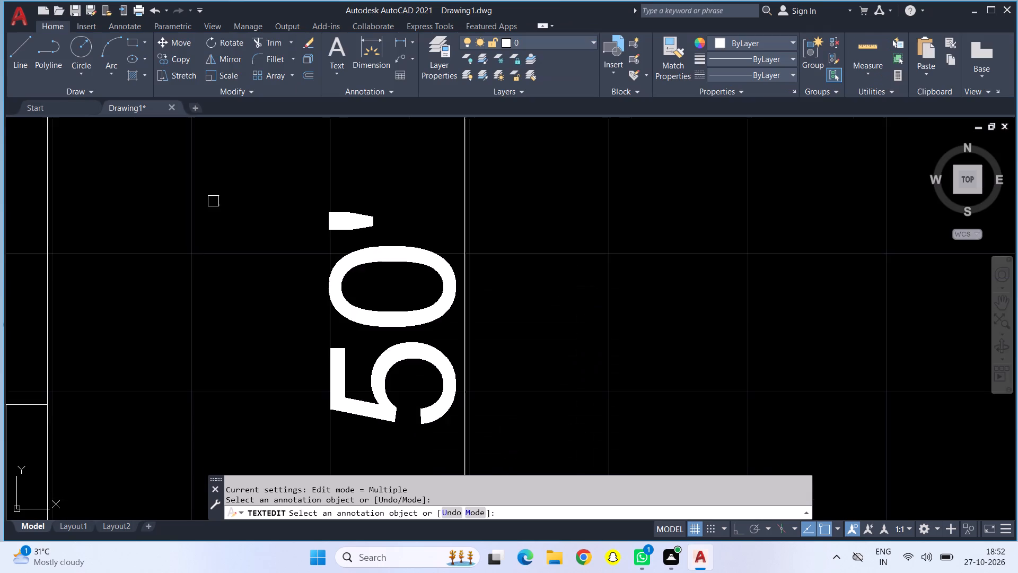
scroll(289, 242, "up", 1)
scroll(289, 244, "down", 2)
scroll(487, 289, "down", 2)
scroll(561, 316, "down", 2)
middle_click_drag(559, 312, 250, 312)
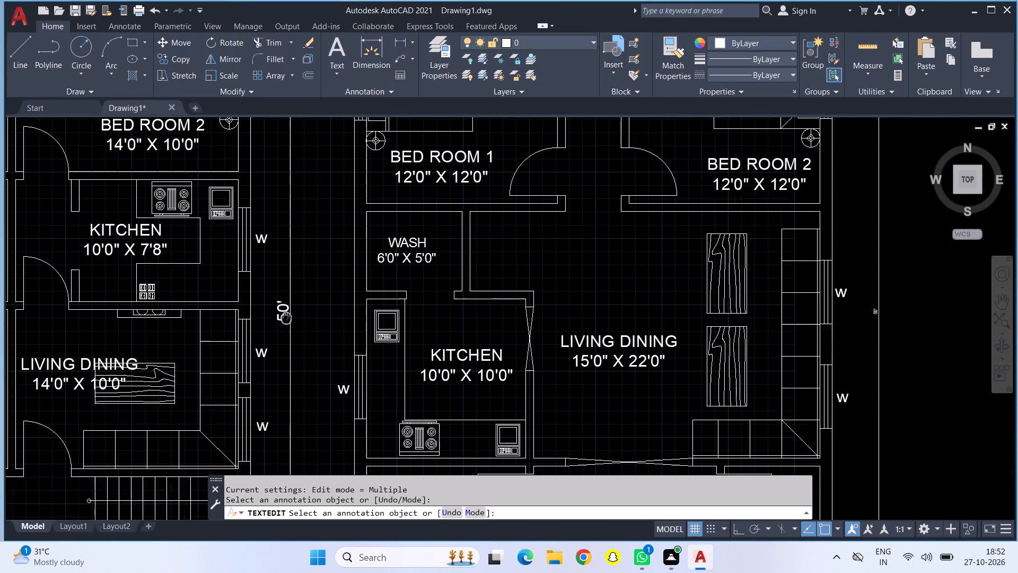
middle_click_drag(250, 312, 170, 300)
middle_click_drag(437, 284, 133, 235)
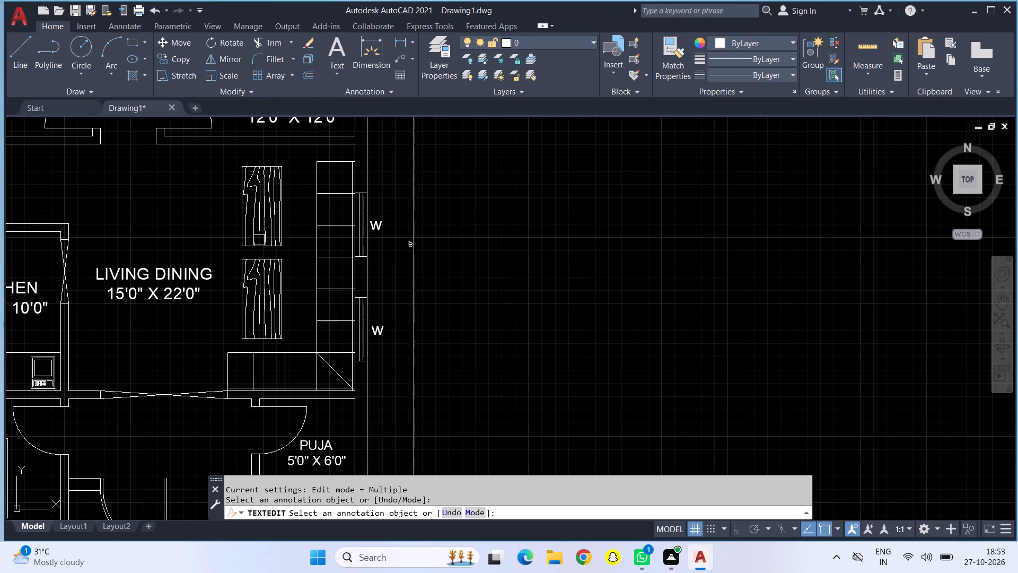
scroll(407, 243, "up", 5)
left_click(428, 256)
left_click(431, 256)
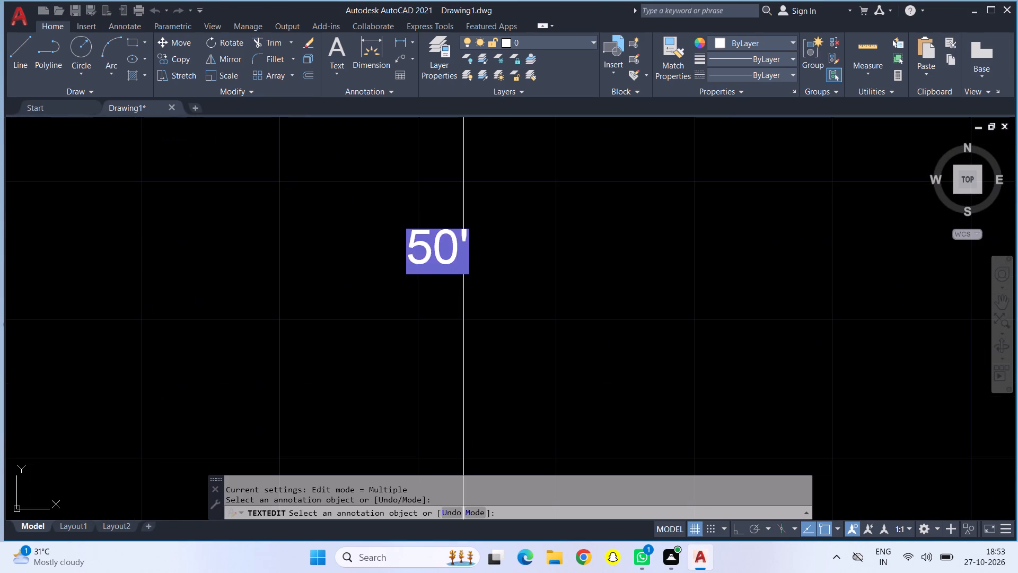
key("BackSpace")
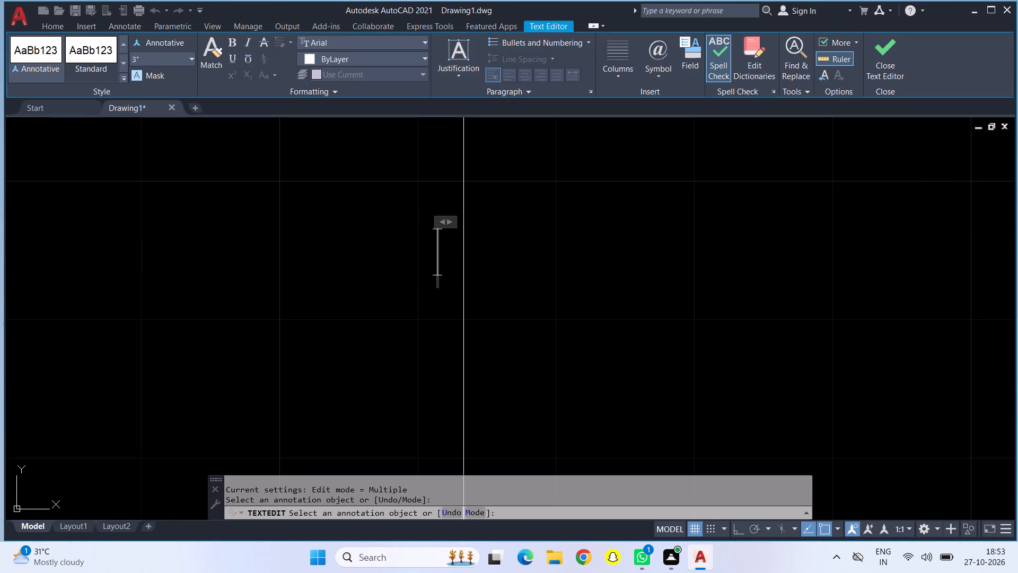
left_click(195, 62)
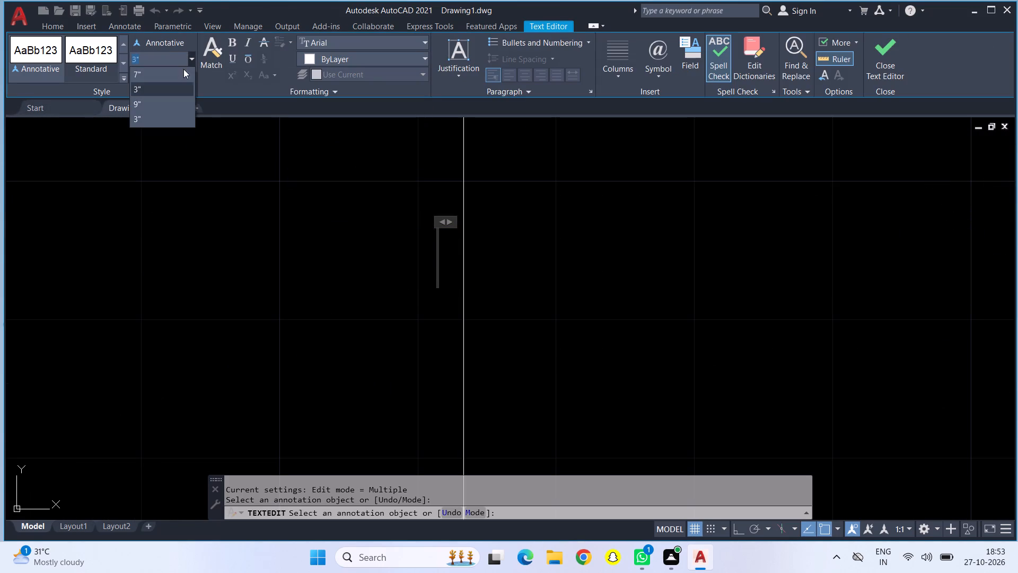
left_click(181, 105)
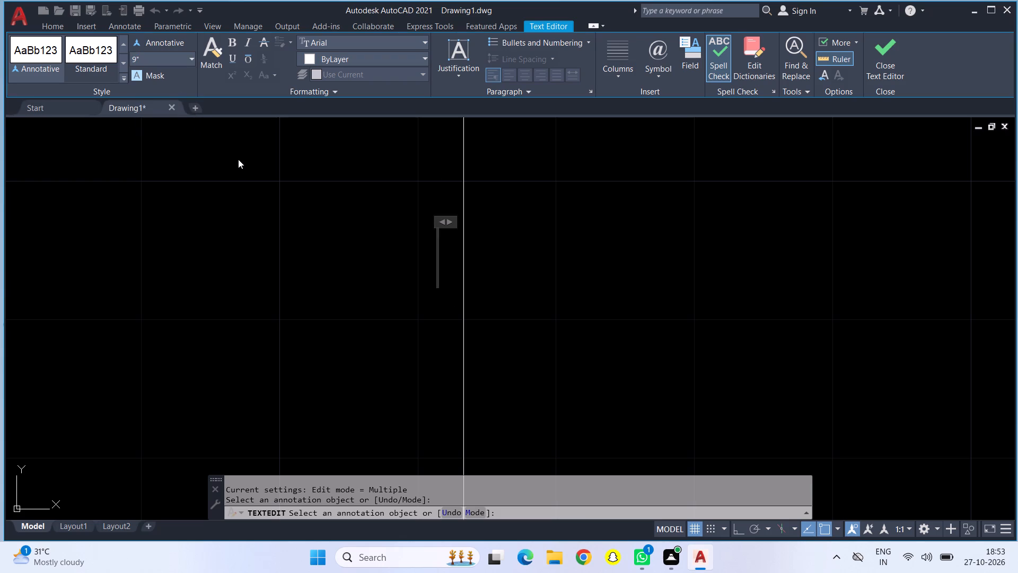
type("50'")
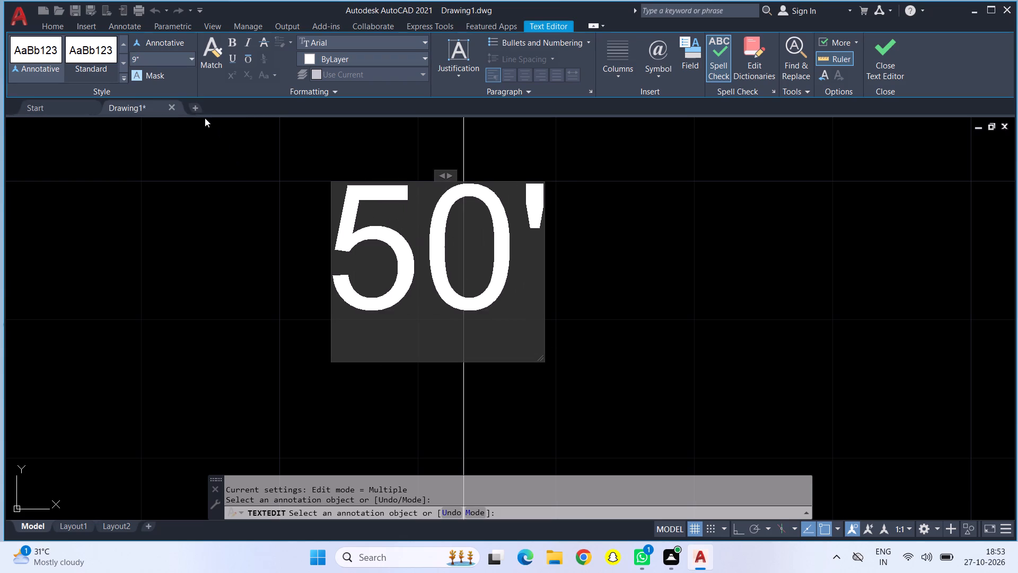
left_click(206, 166)
Re-enter the second plan's overall width dimension text as 30' with a text height of 9", and end text editing.
scroll(248, 179, "down", 3)
scroll(300, 222, "down", 2)
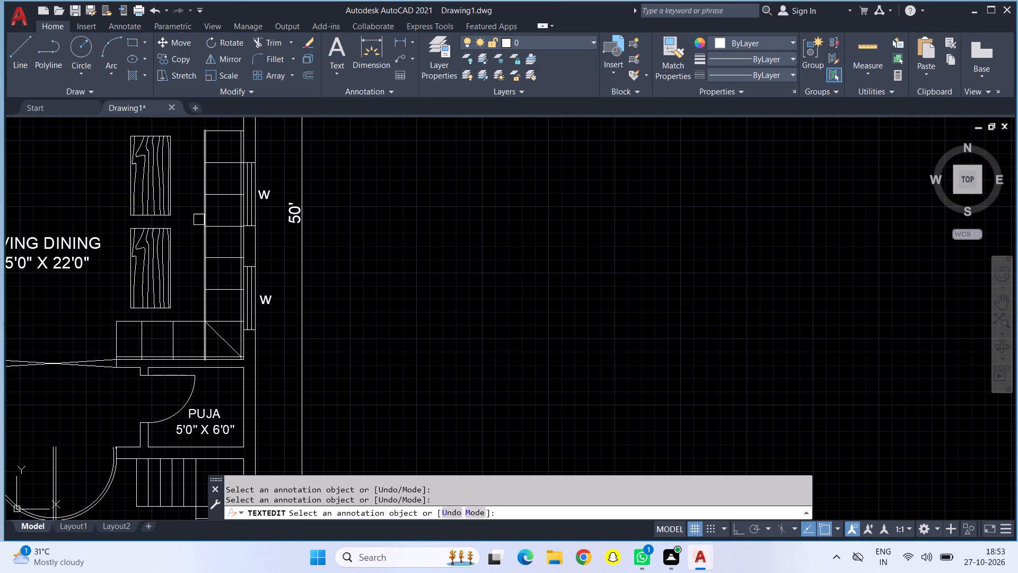
middle_click_drag(74, 150, 317, 440)
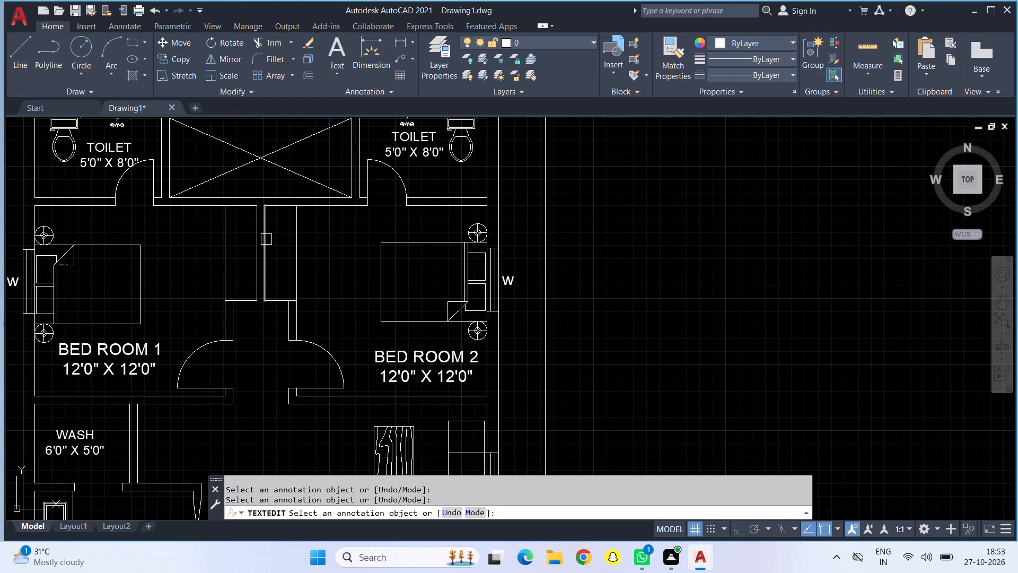
middle_click_drag(274, 250, 308, 426)
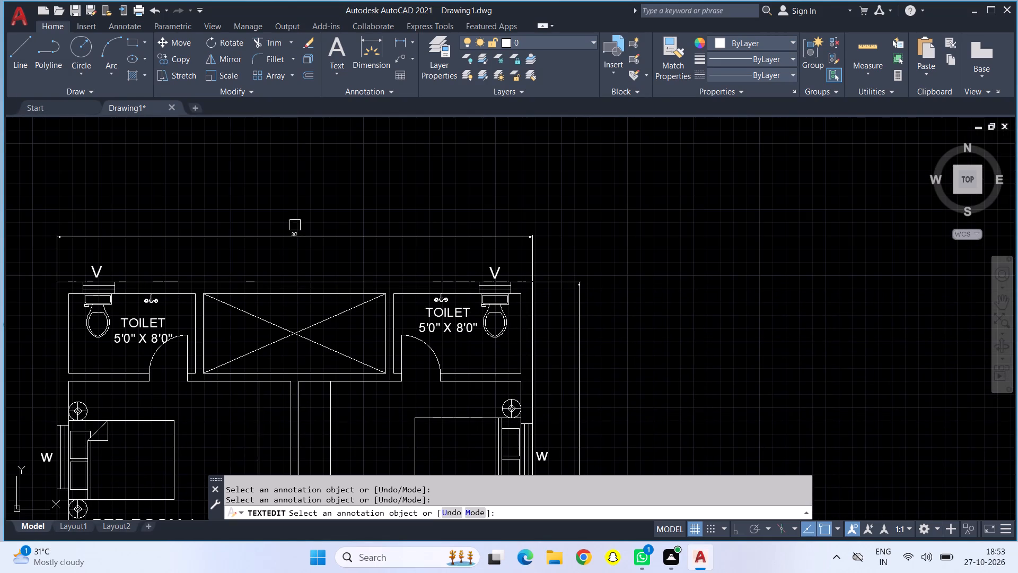
scroll(295, 225, "up", 4)
scroll(288, 279, "up", 3)
double_click(280, 284)
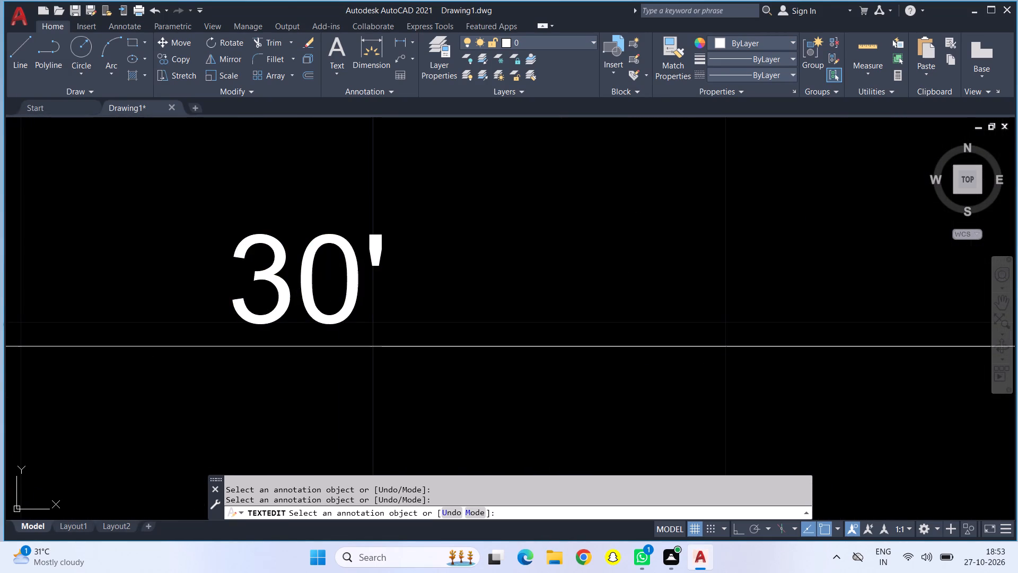
key("BackSpace")
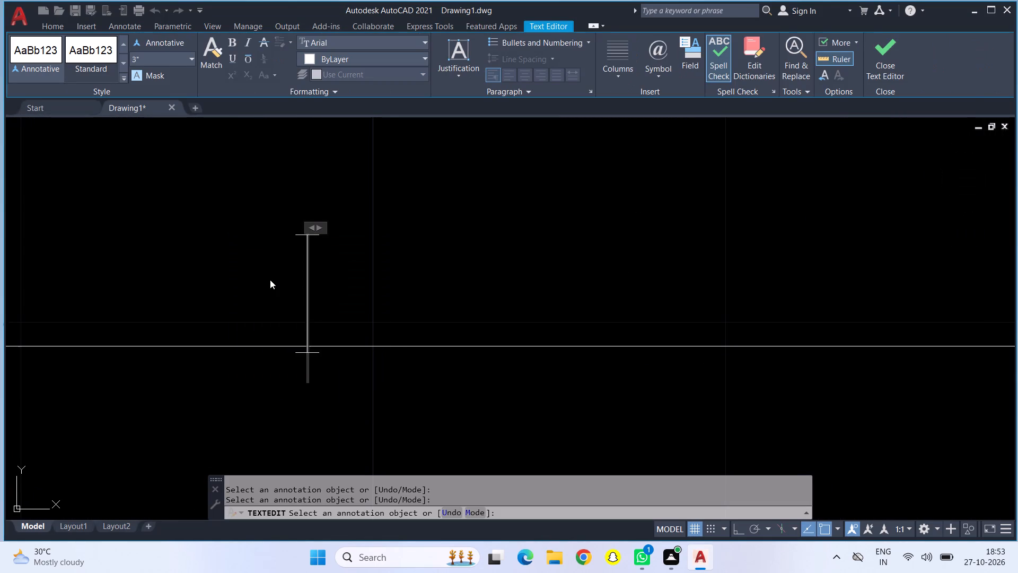
left_click(193, 53)
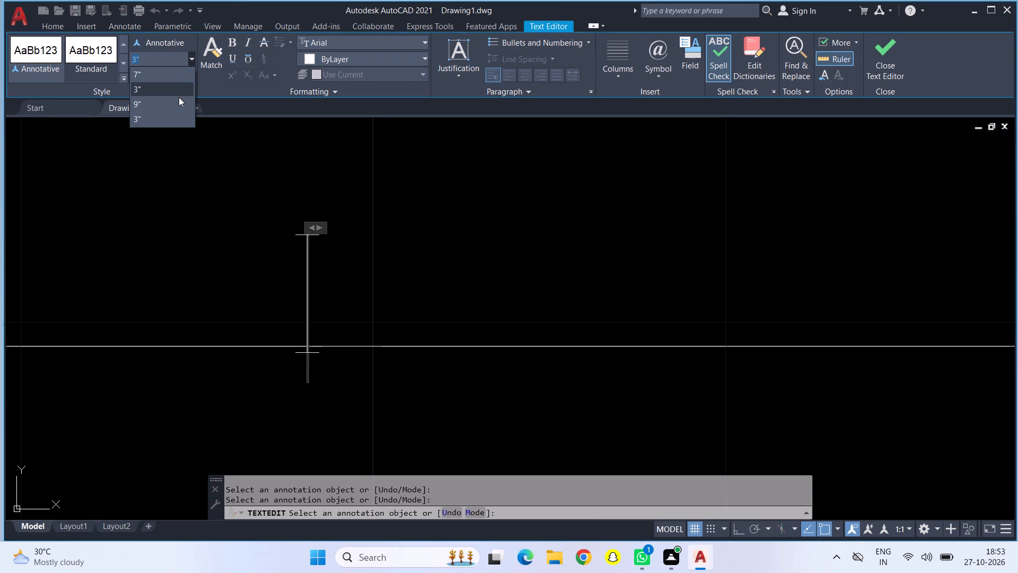
left_click(179, 97)
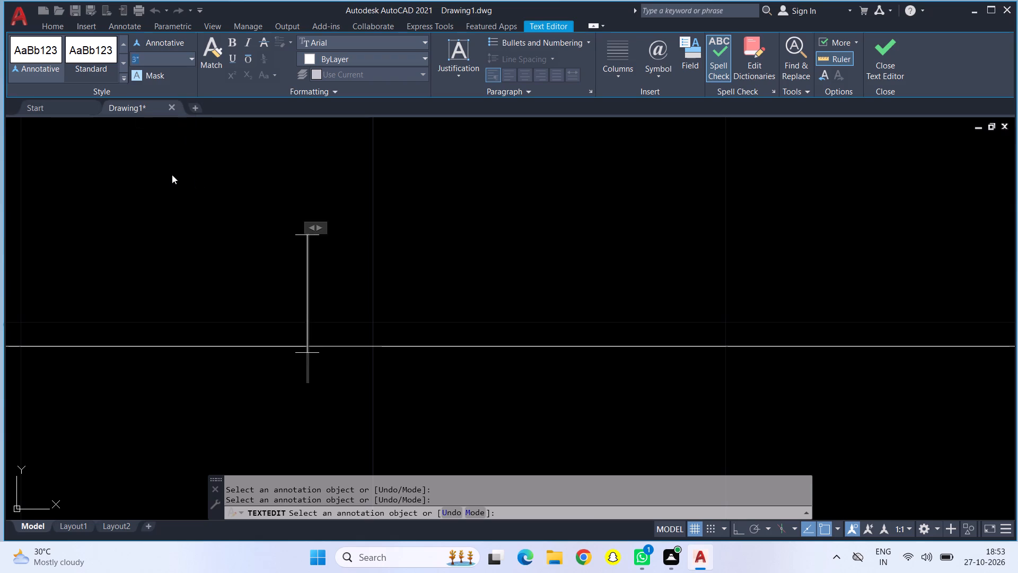
type("30")
left_click(159, 54)
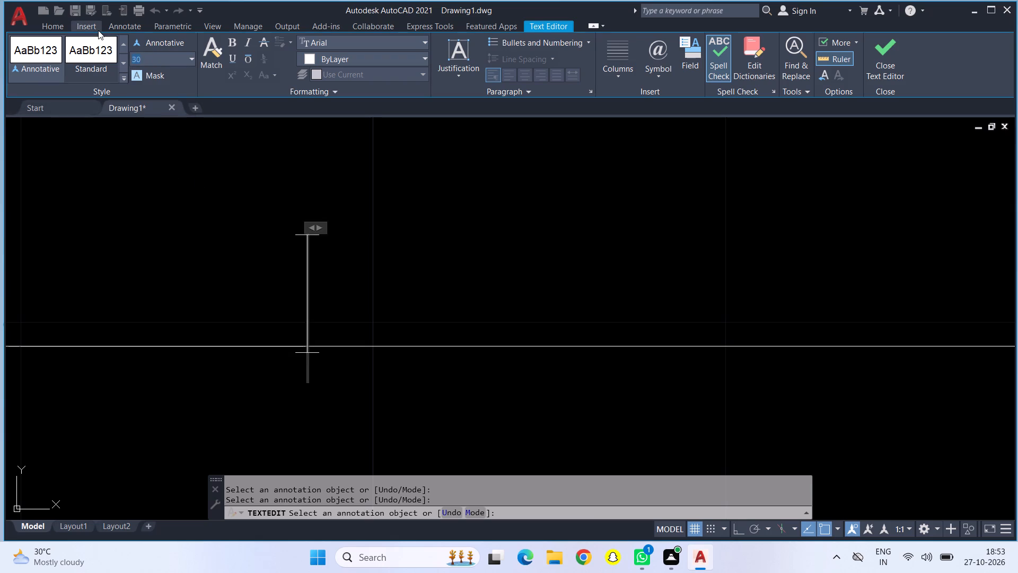
key("BackSpace")
left_click(132, 59)
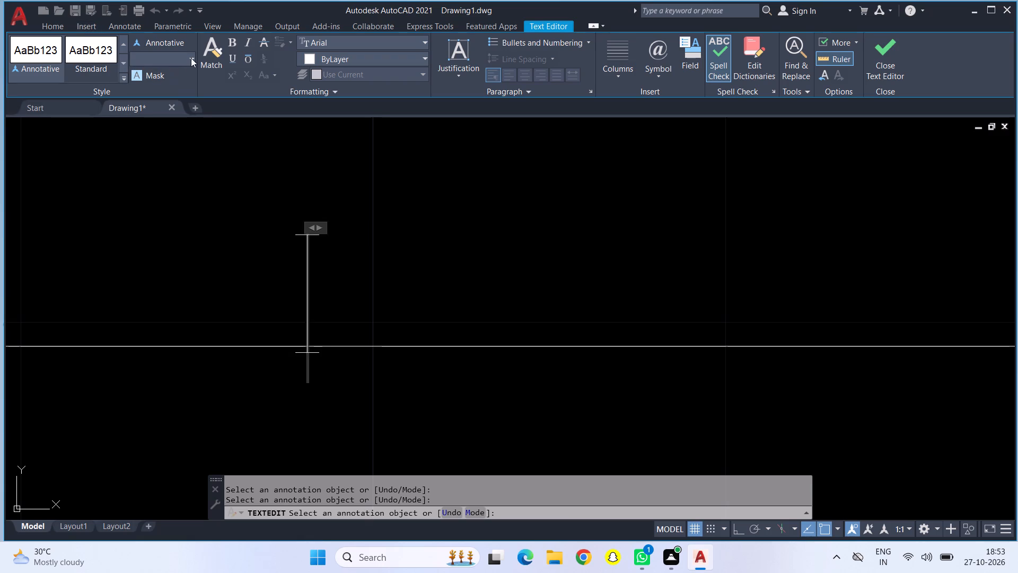
left_click(191, 57)
left_click(171, 101)
type("30'")
scroll(128, 130, "down", 2)
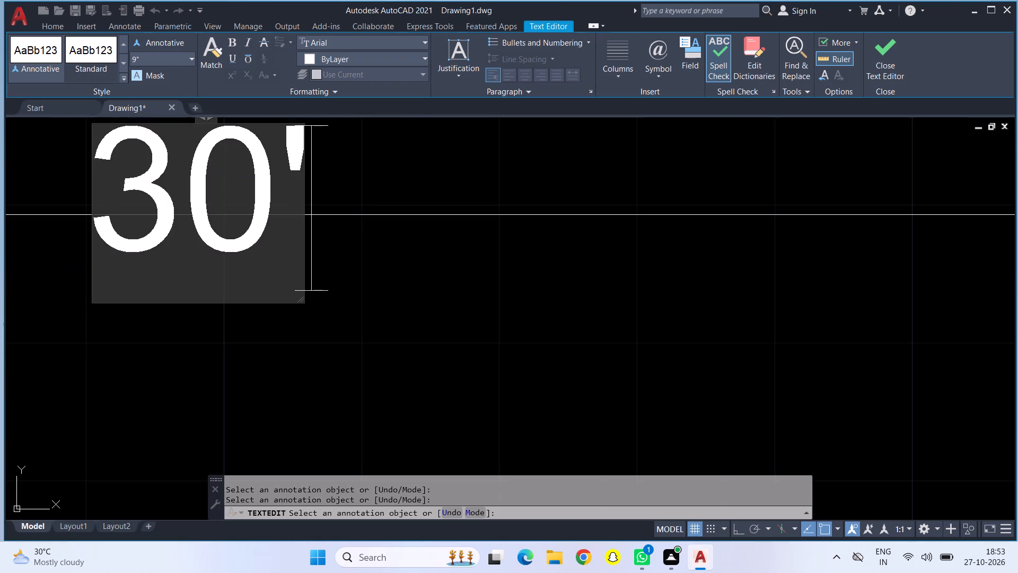
left_click(336, 157)
scroll(336, 159, "down", 5)
scroll(344, 203, "down", 4)
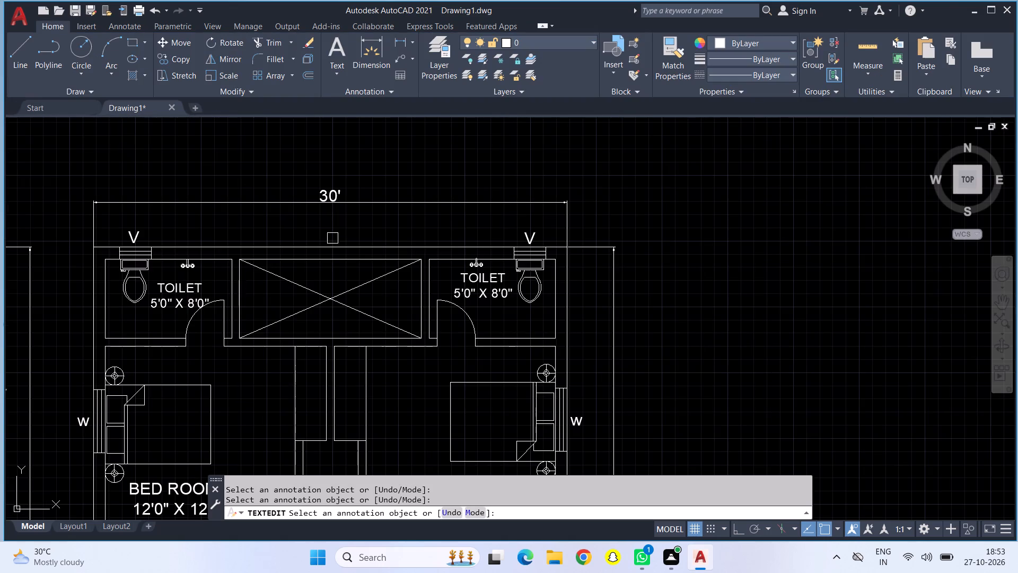
scroll(304, 247, "down", 2)
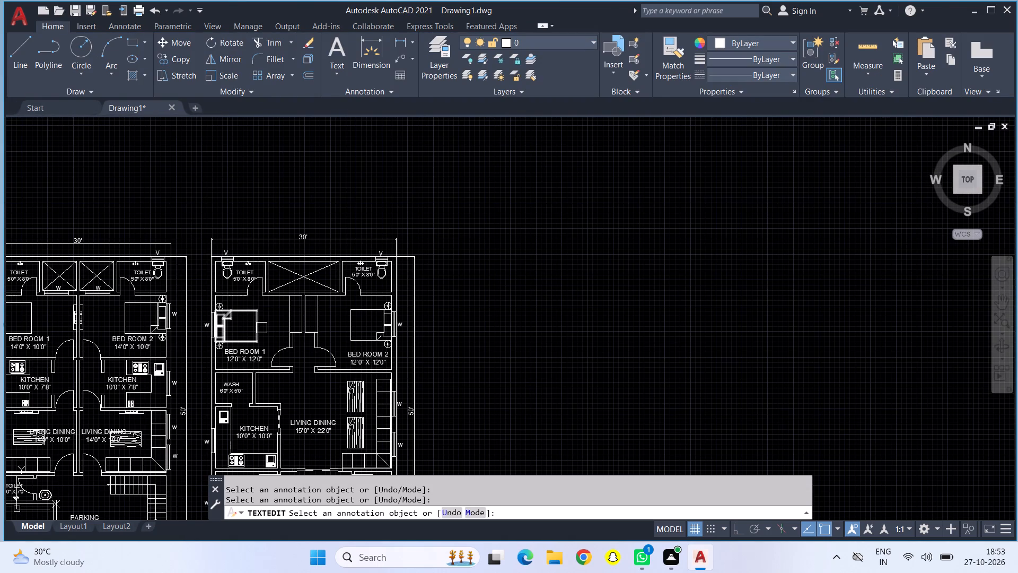
middle_click_drag(272, 330, 334, 249)
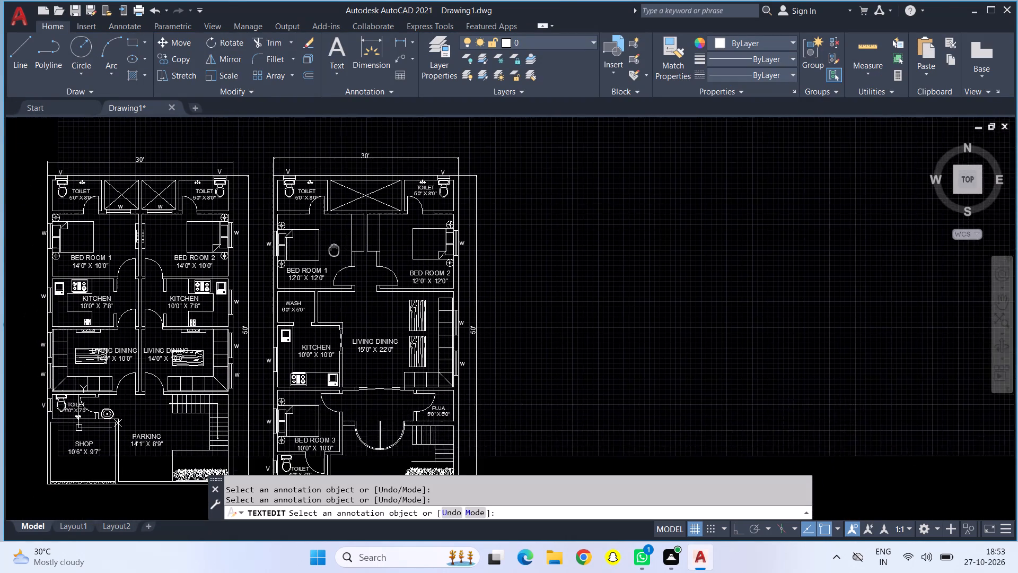
middle_click_drag(334, 249, 395, 213)
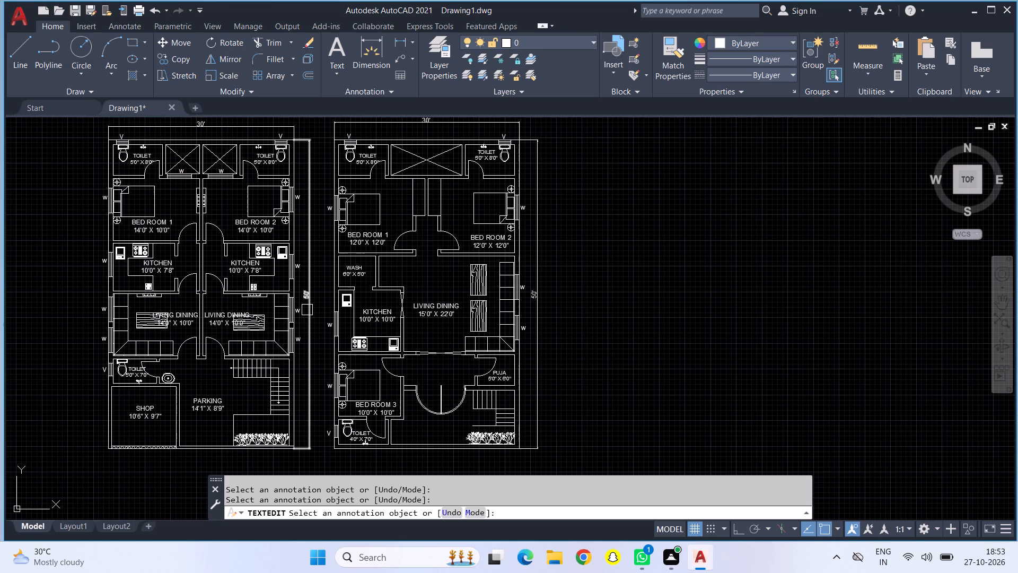
middle_click_drag(321, 349, 346, 357)
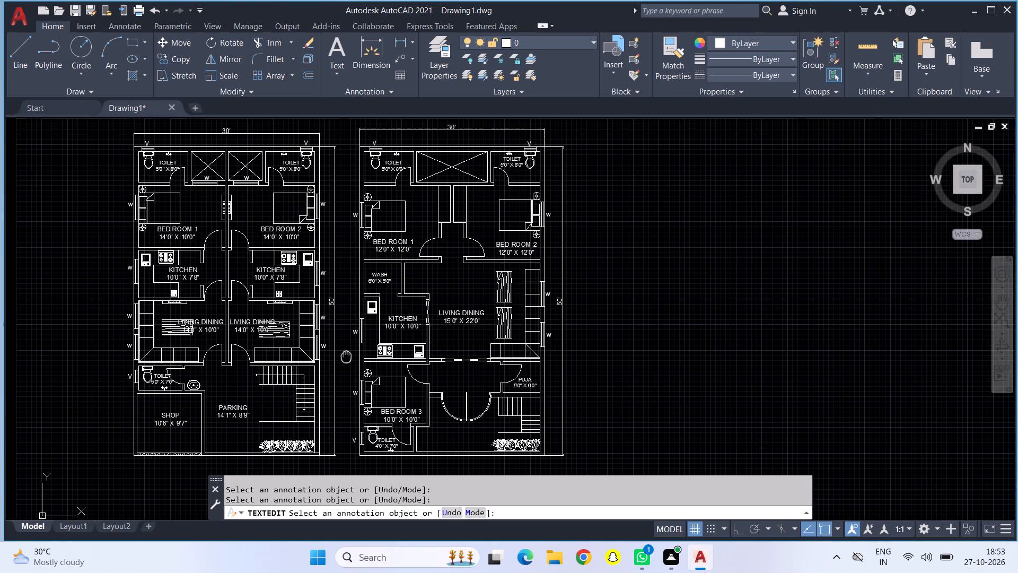
middle_click_drag(346, 357, 432, 364)
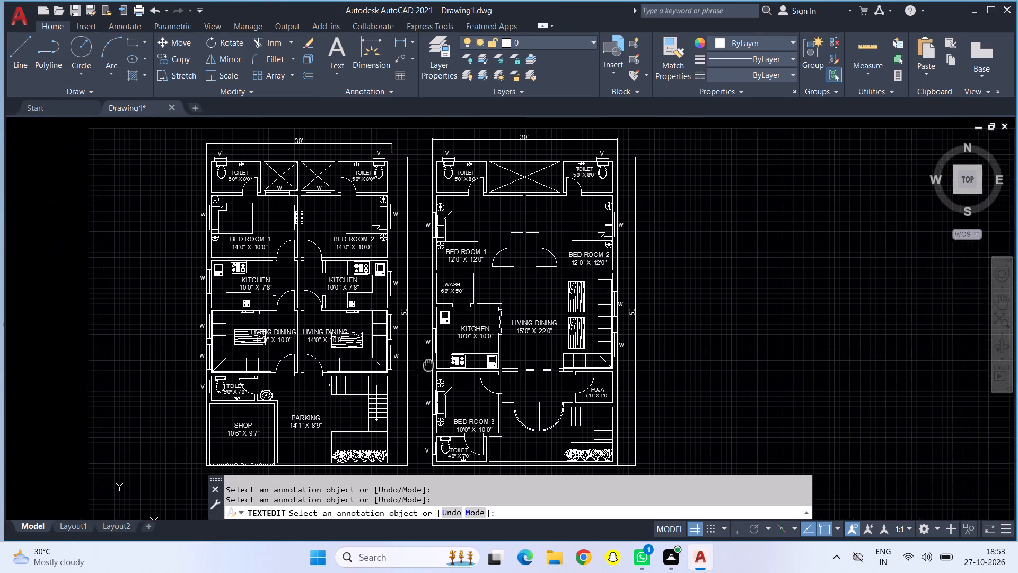
middle_click_drag(432, 364, 435, 364)
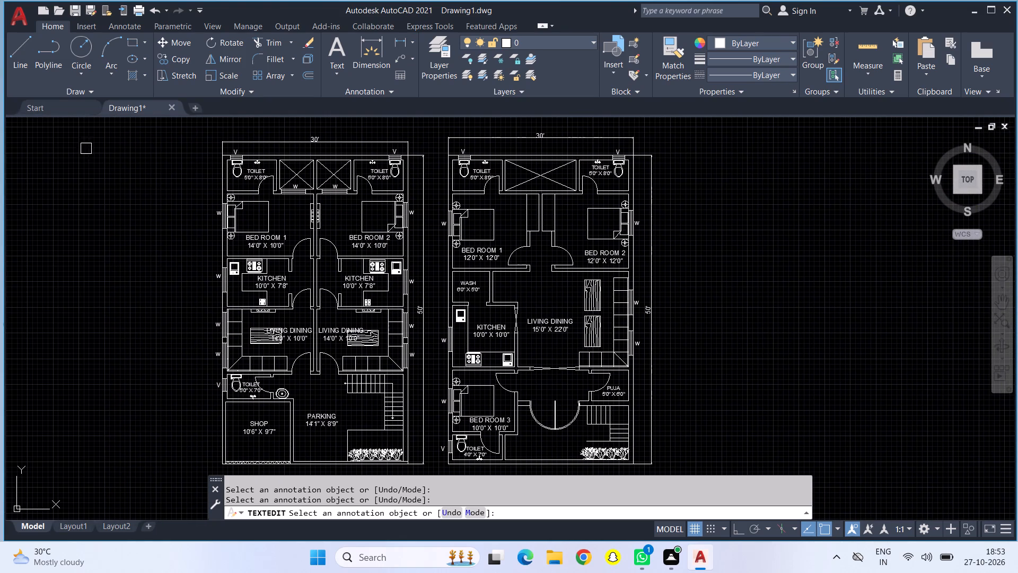
key("Escape")
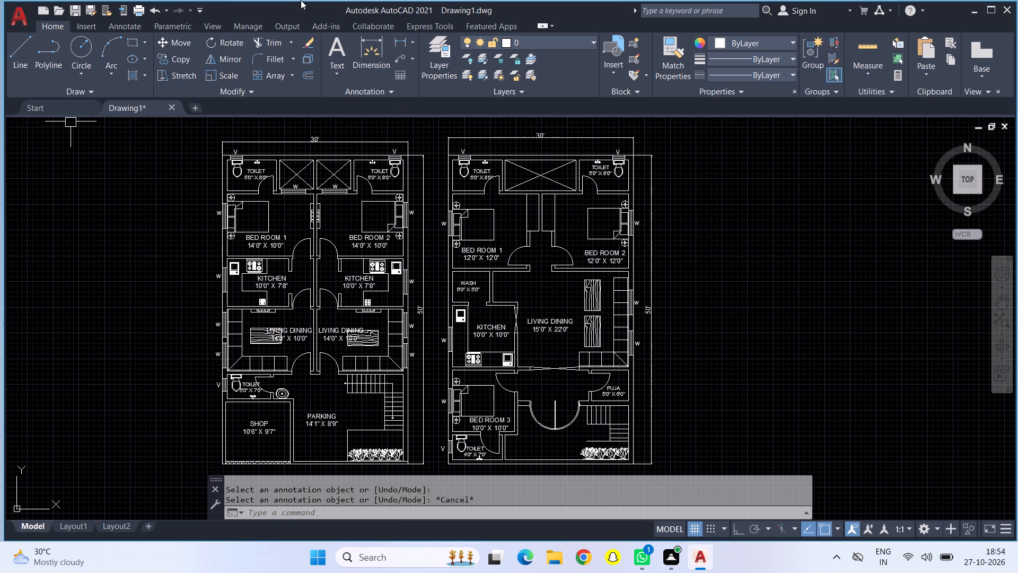
Examine both floor plans side by side, checking the room labels and the overall width and length dimensions.
scroll(302, 0, "down", 2)
middle_click_drag(429, 160, 442, 194)
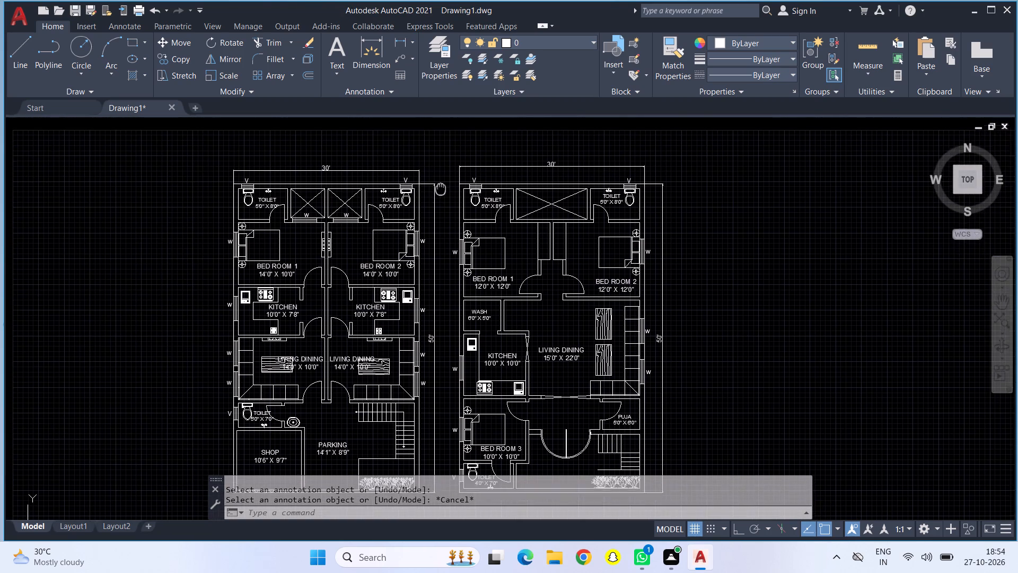
middle_click_drag(442, 194, 434, 148)
middle_click_drag(441, 242, 535, 256)
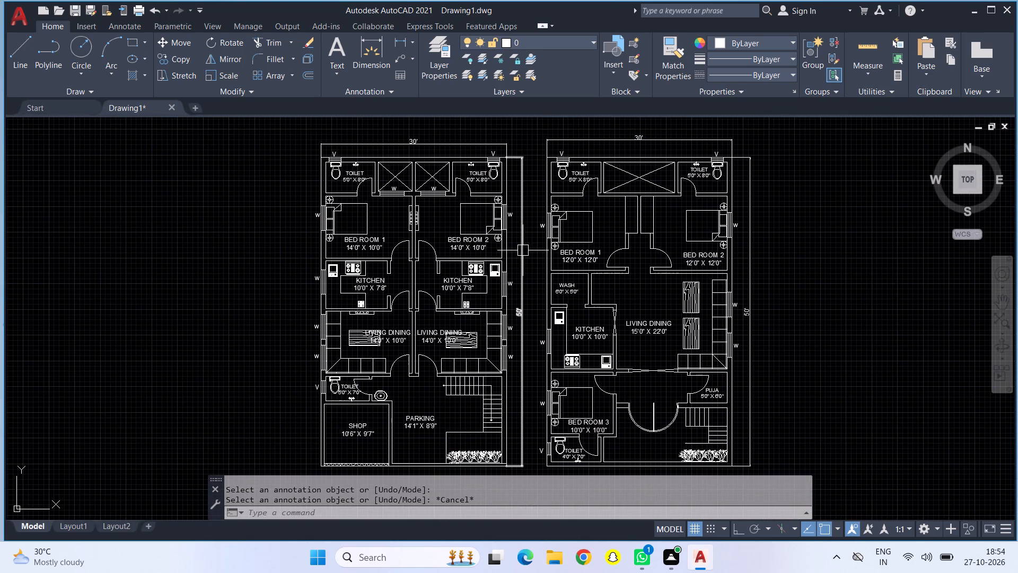
scroll(523, 250, "down", 1)
middle_click_drag(528, 276, 385, 267)
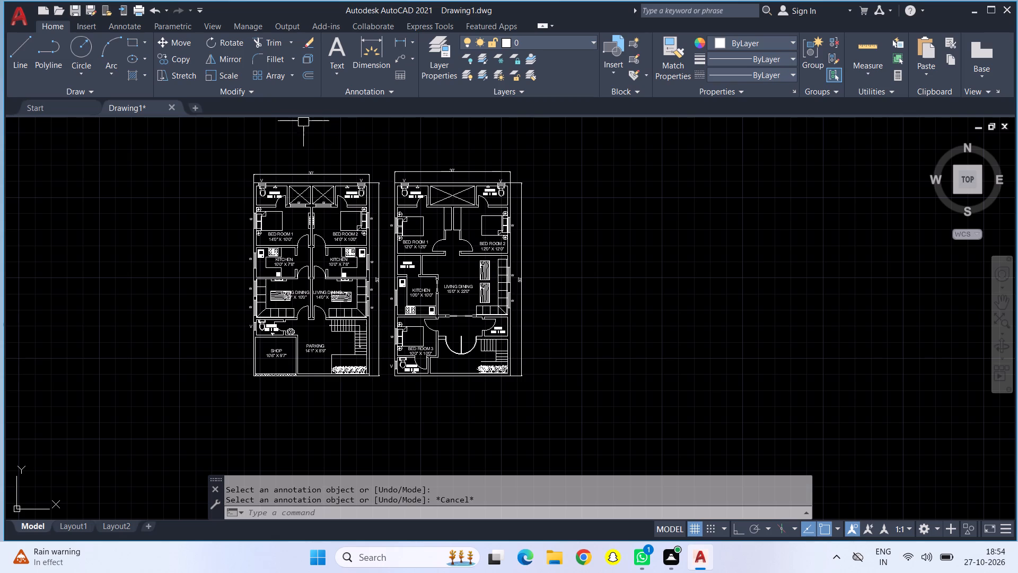
scroll(399, 260, "up", 1)
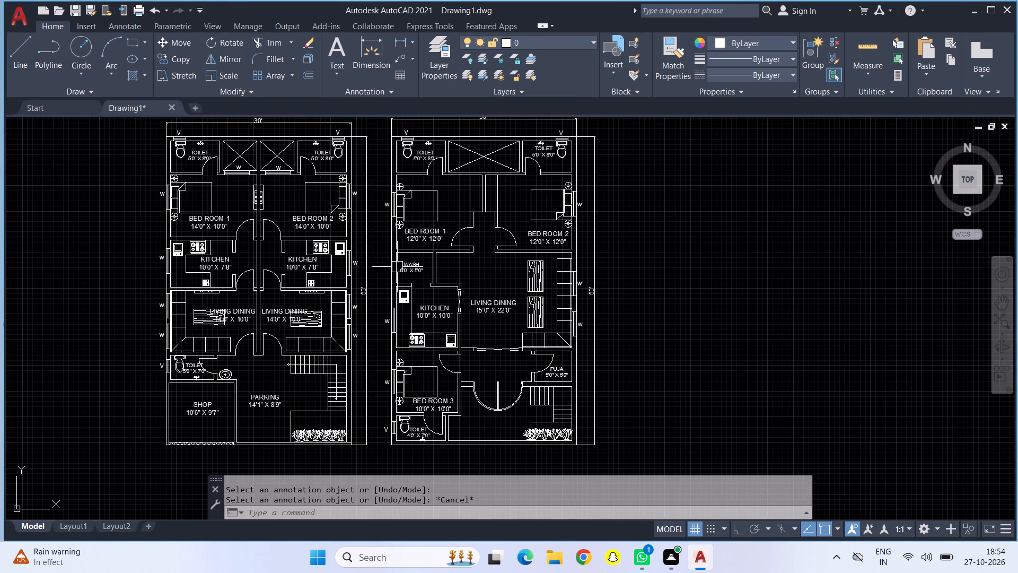
middle_click_drag(380, 251, 385, 291)
scroll(388, 289, "up", 1)
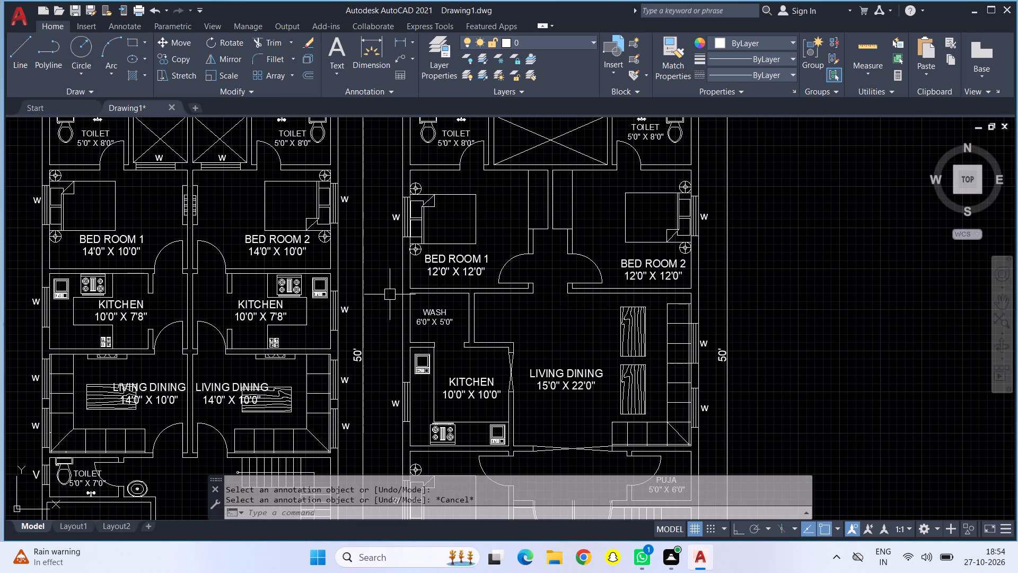
scroll(393, 283, "down", 1)
middle_click_drag(393, 281, 387, 262)
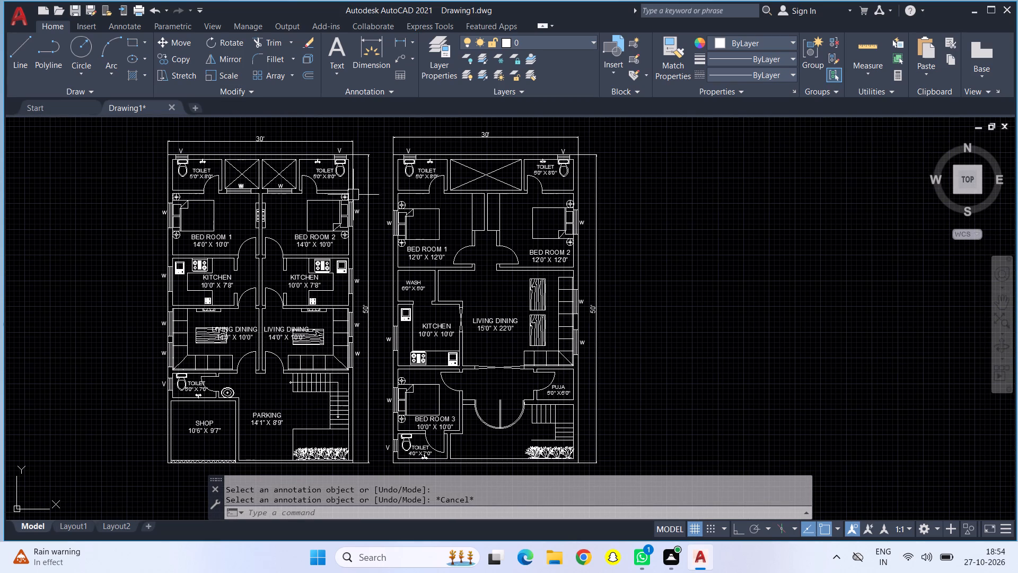
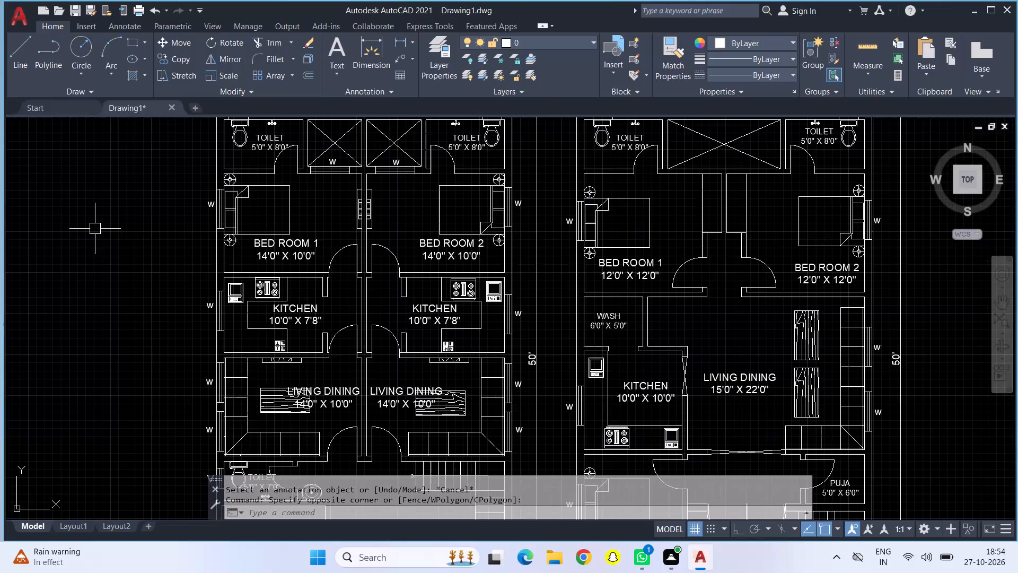
Save the drawing of both floor plans in Documents as "farhan 2" in AutoCAD 2018 format, replacing the existing file.
scroll(95, 229, "down", 1)
middle_click_drag(95, 229, 180, 241)
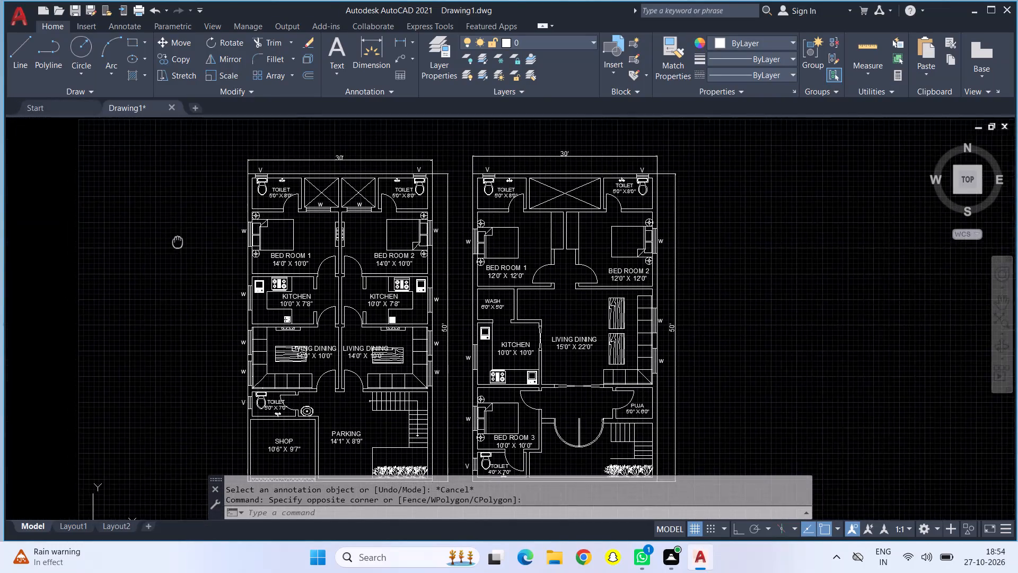
middle_click_drag(180, 241, 173, 220)
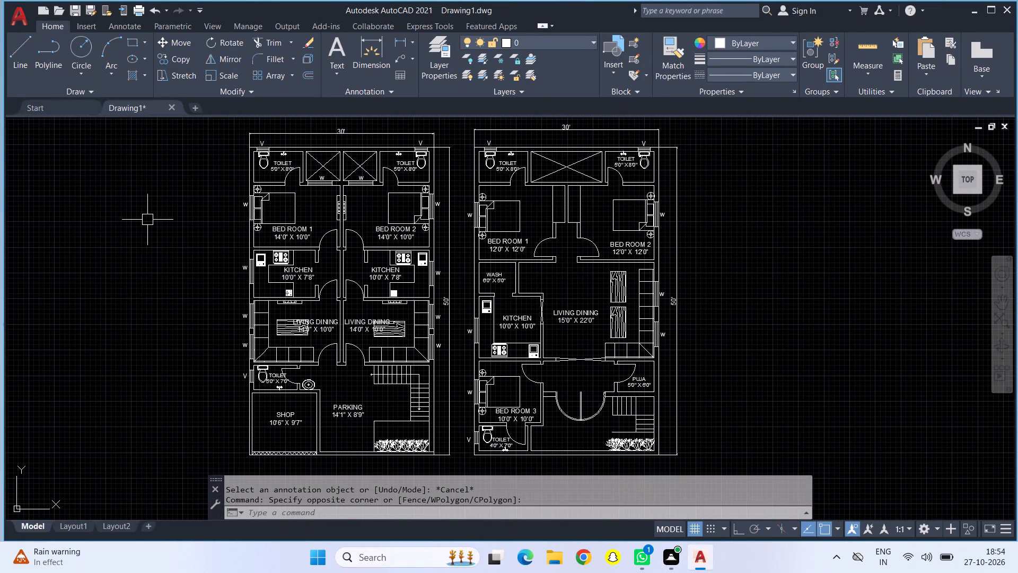
key("Escape")
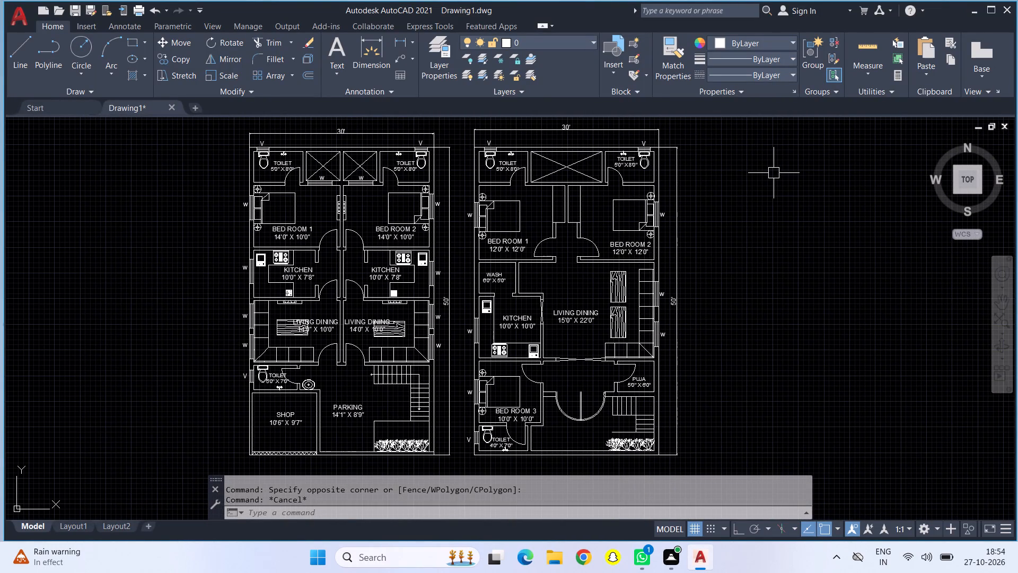
type("sa")
key("v")
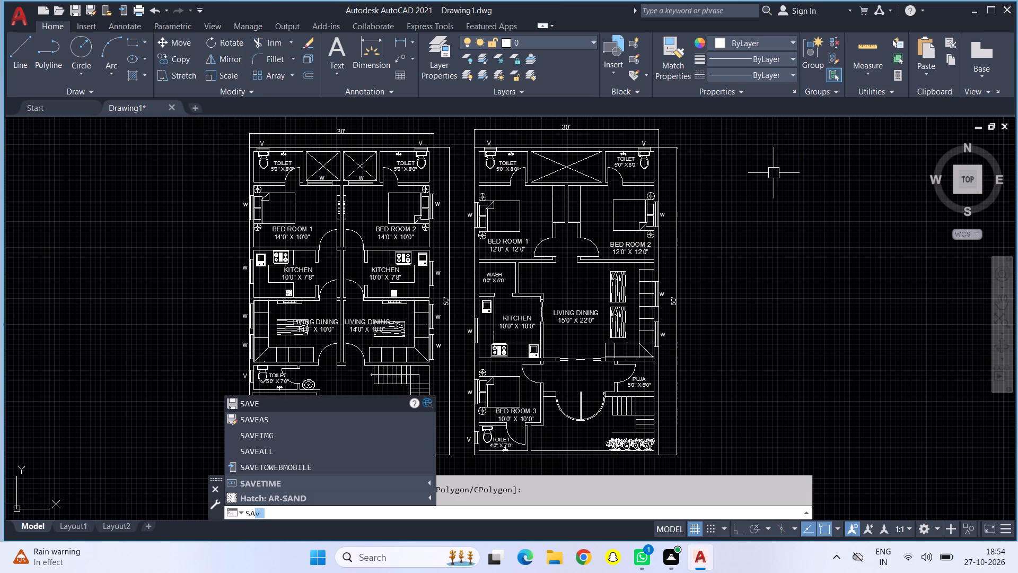
key("Return")
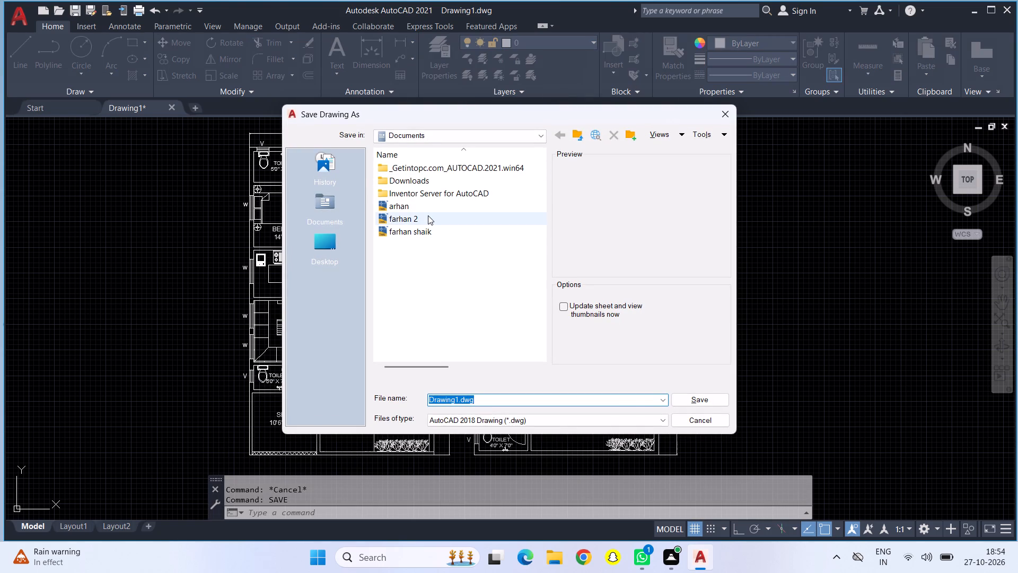
left_click(428, 215)
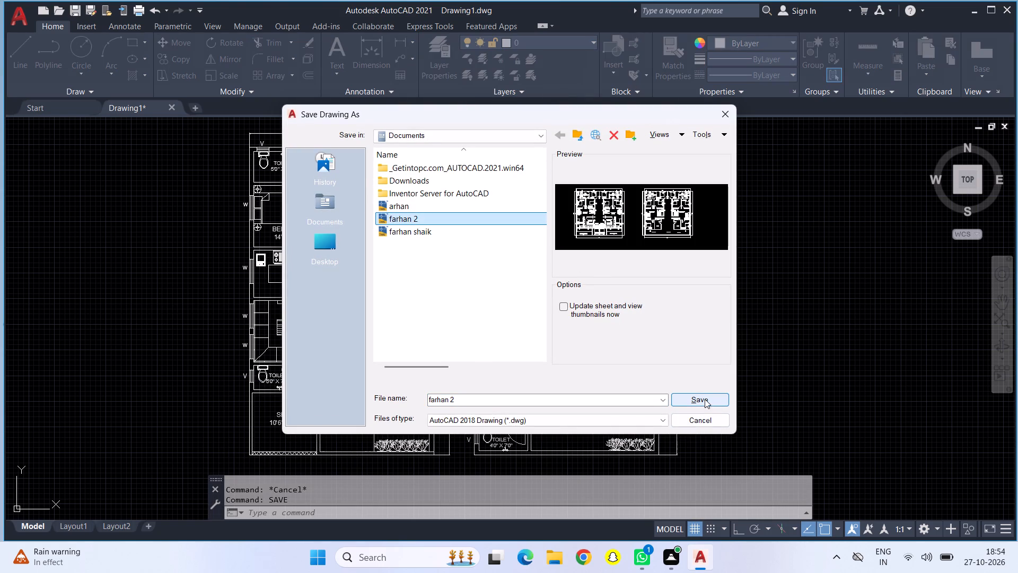
left_click(705, 397)
left_click(476, 305)
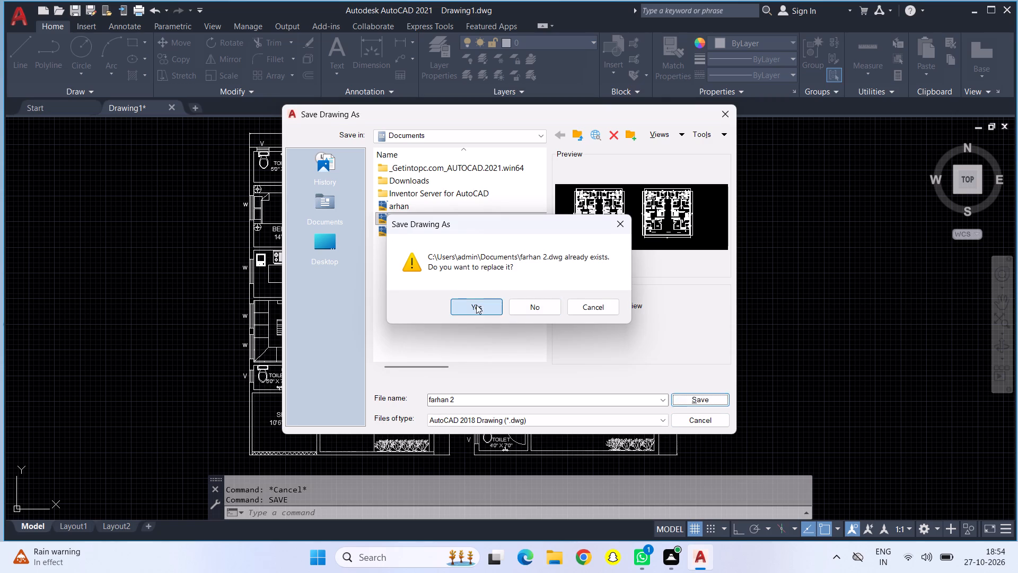